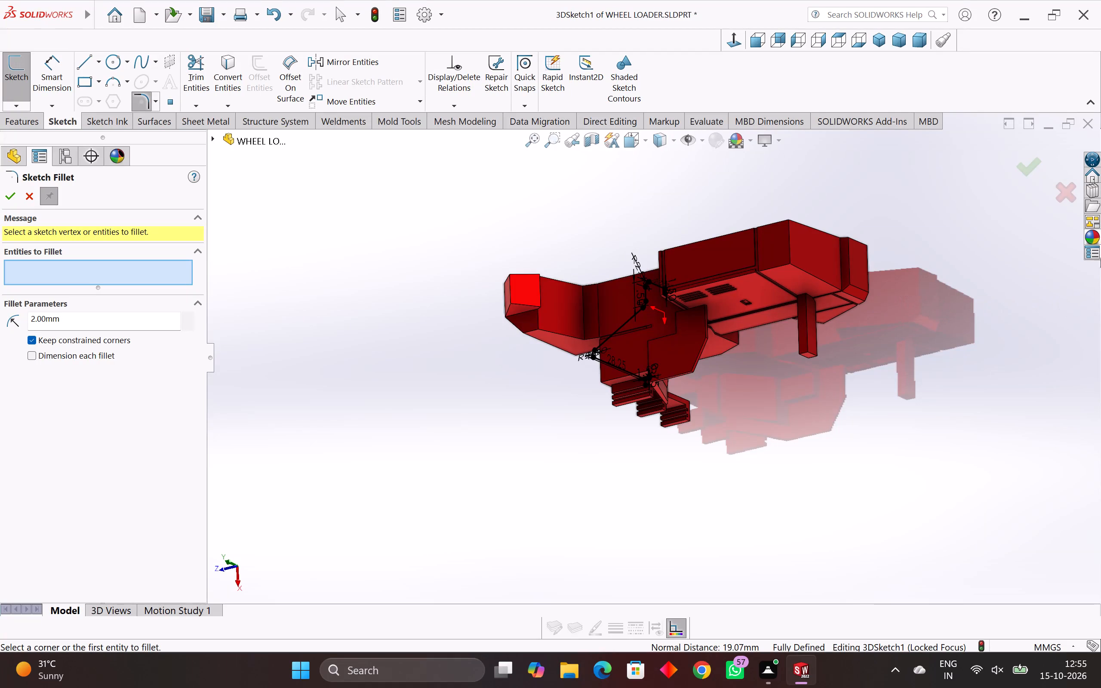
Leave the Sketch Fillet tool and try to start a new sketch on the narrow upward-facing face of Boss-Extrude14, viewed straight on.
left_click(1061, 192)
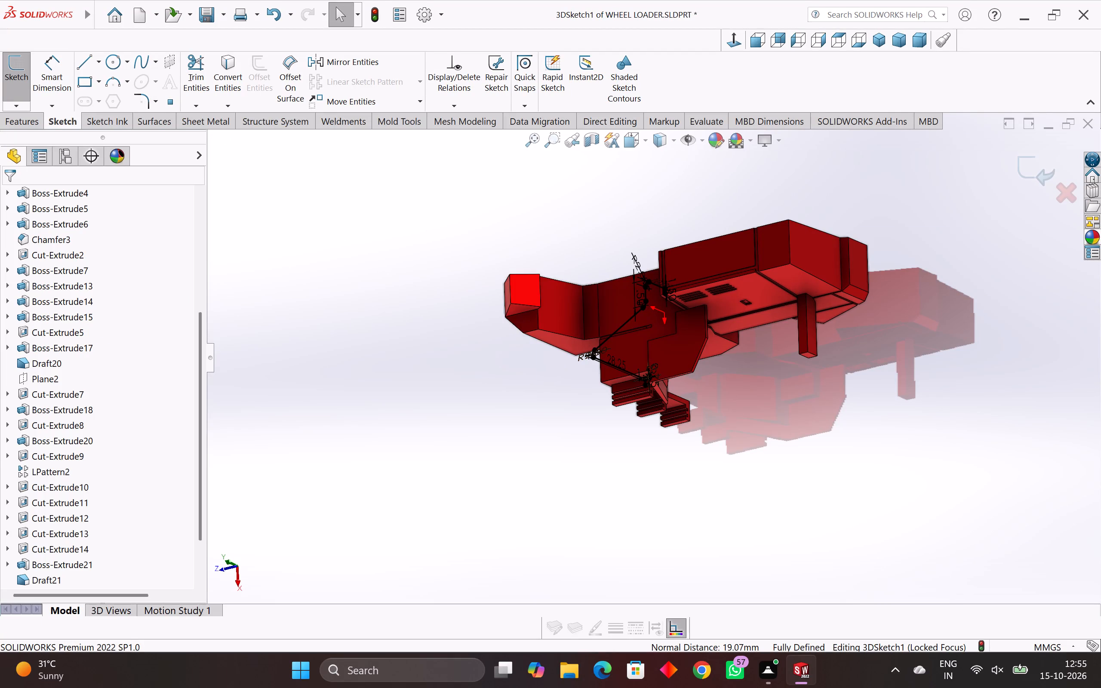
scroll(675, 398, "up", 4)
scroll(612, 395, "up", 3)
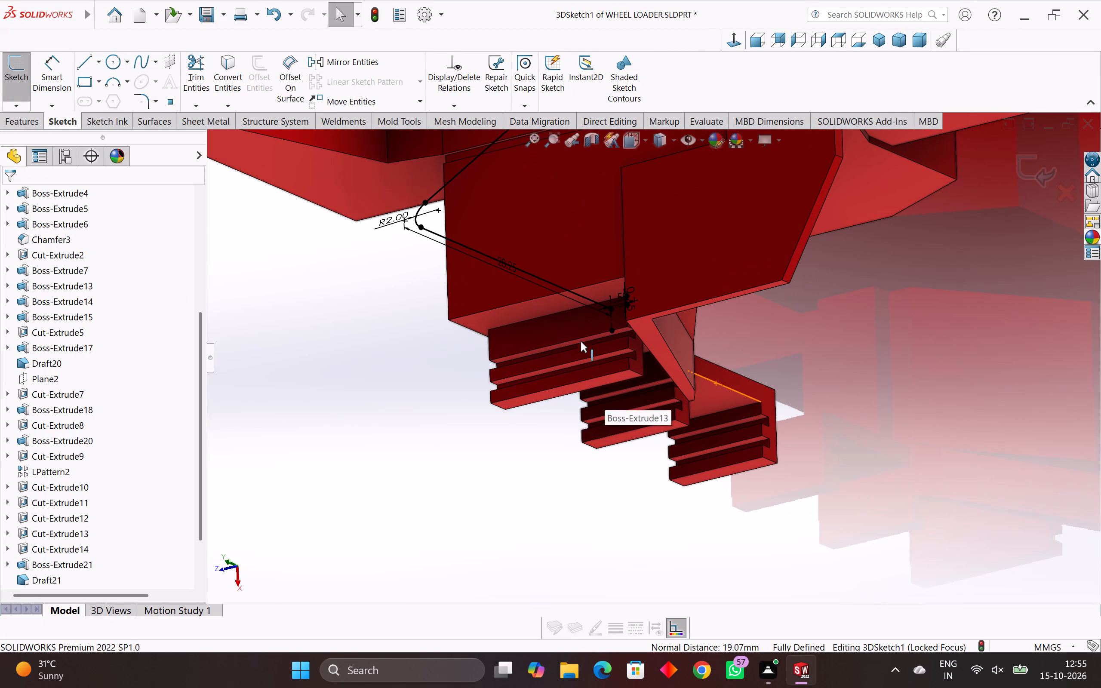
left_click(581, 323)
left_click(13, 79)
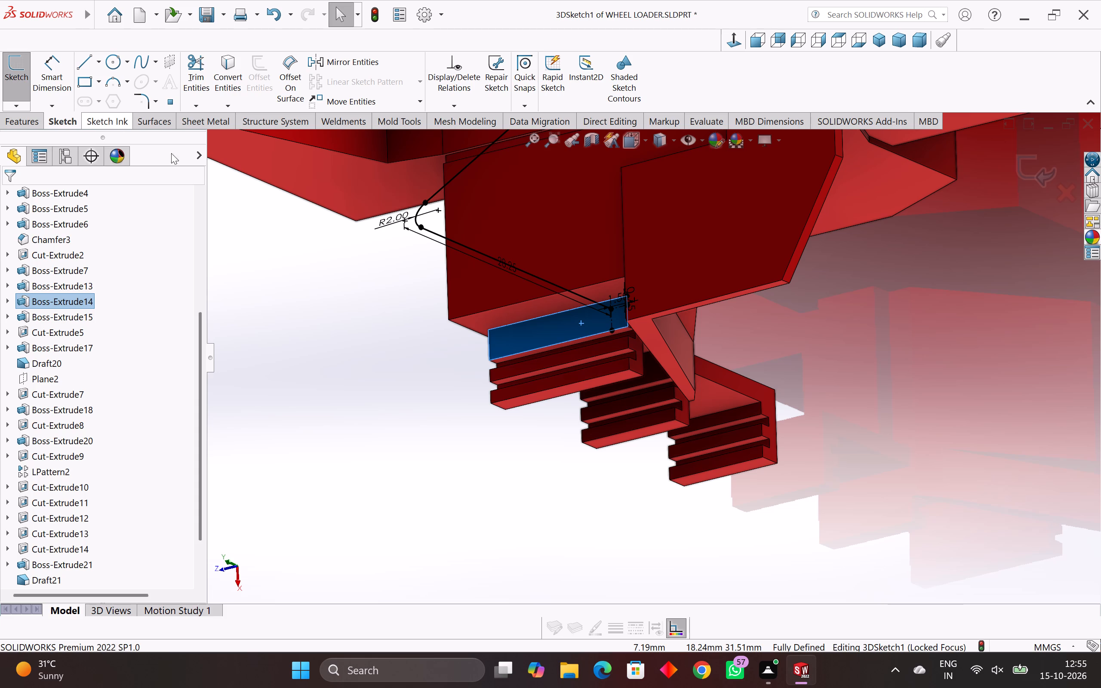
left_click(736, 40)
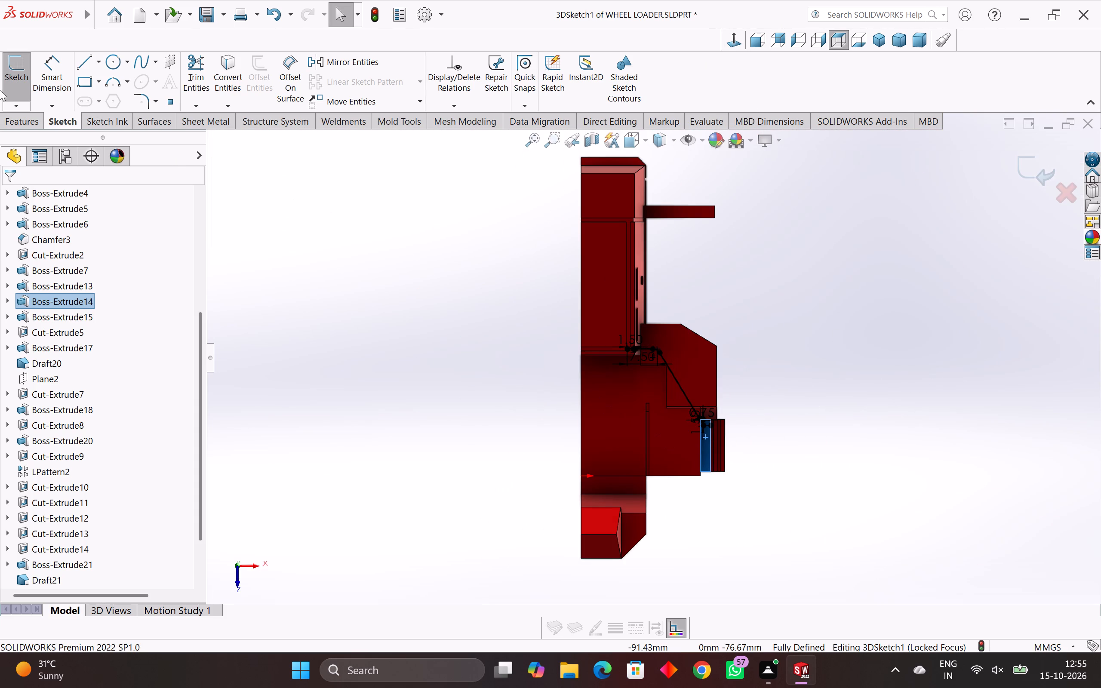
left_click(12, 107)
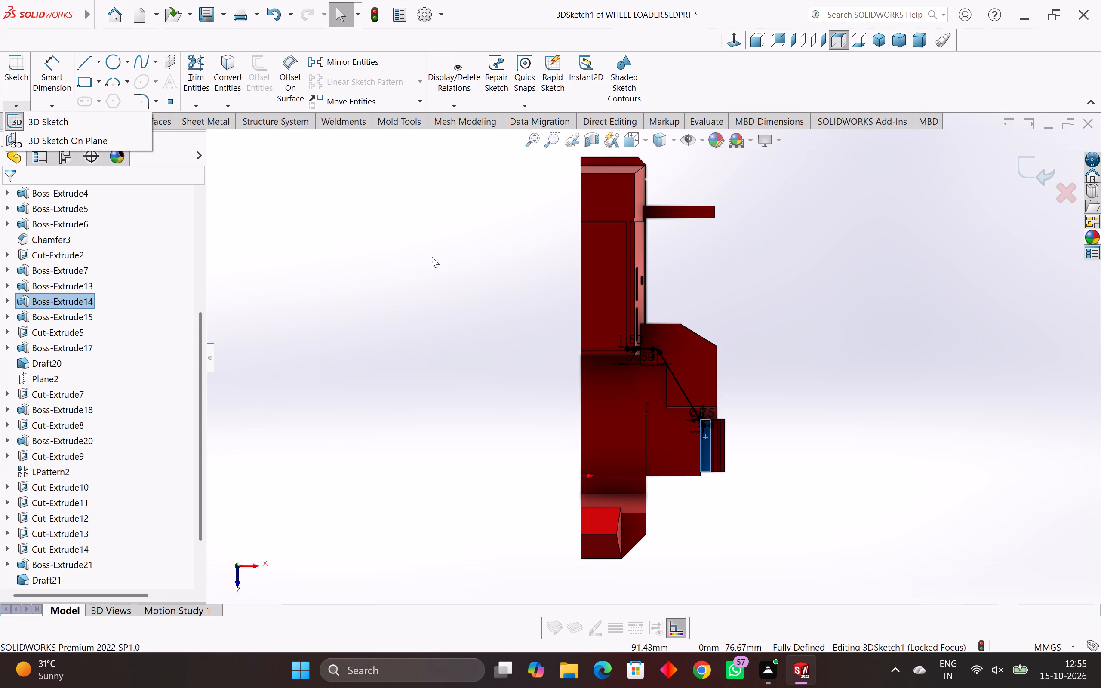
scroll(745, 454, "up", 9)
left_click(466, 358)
Draw a 1.15 mm diameter circle in the 3D sketch, centred on the path's end point over the step block.
scroll(723, 422, "up", 8)
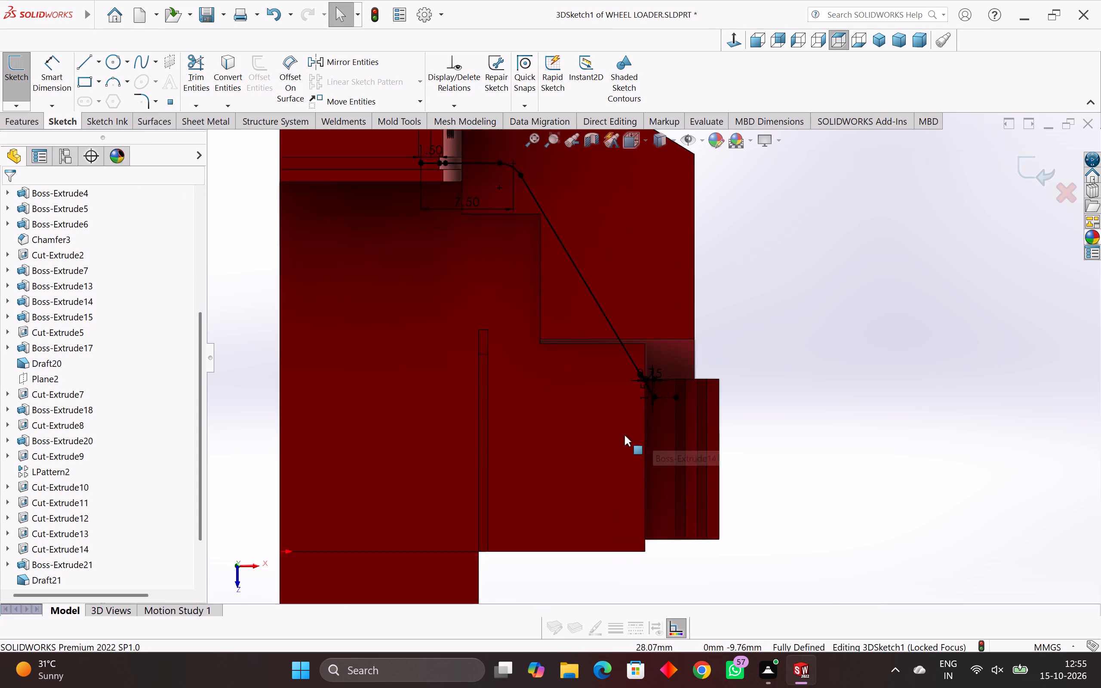
scroll(624, 435, "up", 2)
scroll(672, 364, "up", 6)
scroll(747, 331, "down", 7)
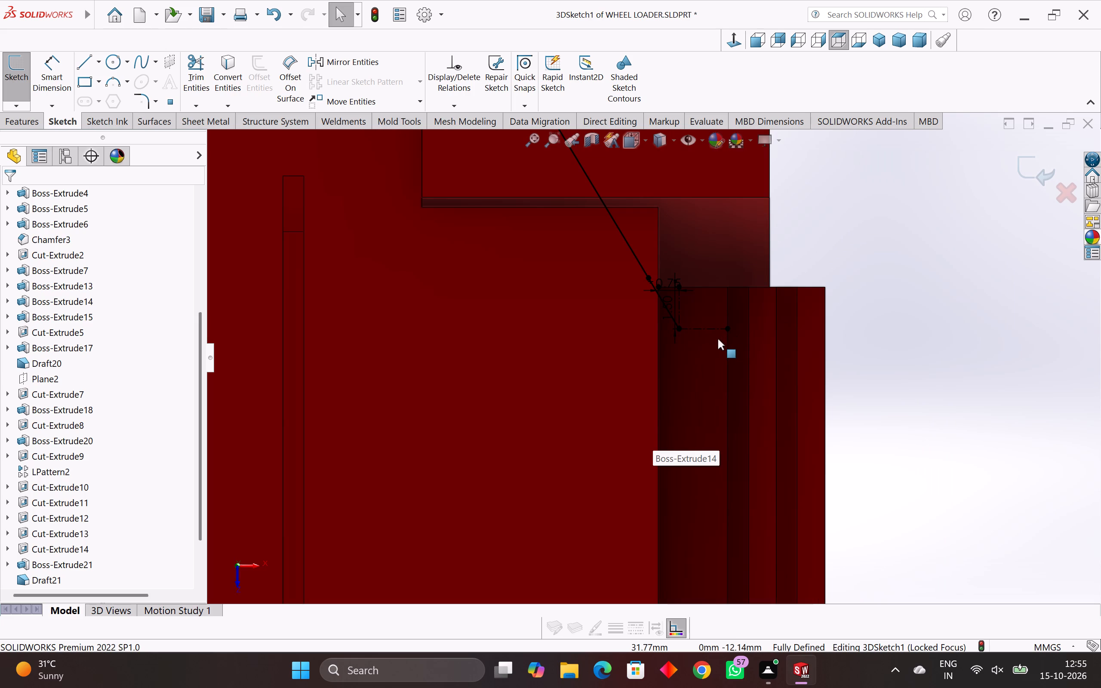
left_click(117, 65)
scroll(699, 350, "up", 4)
scroll(661, 332, "up", 7)
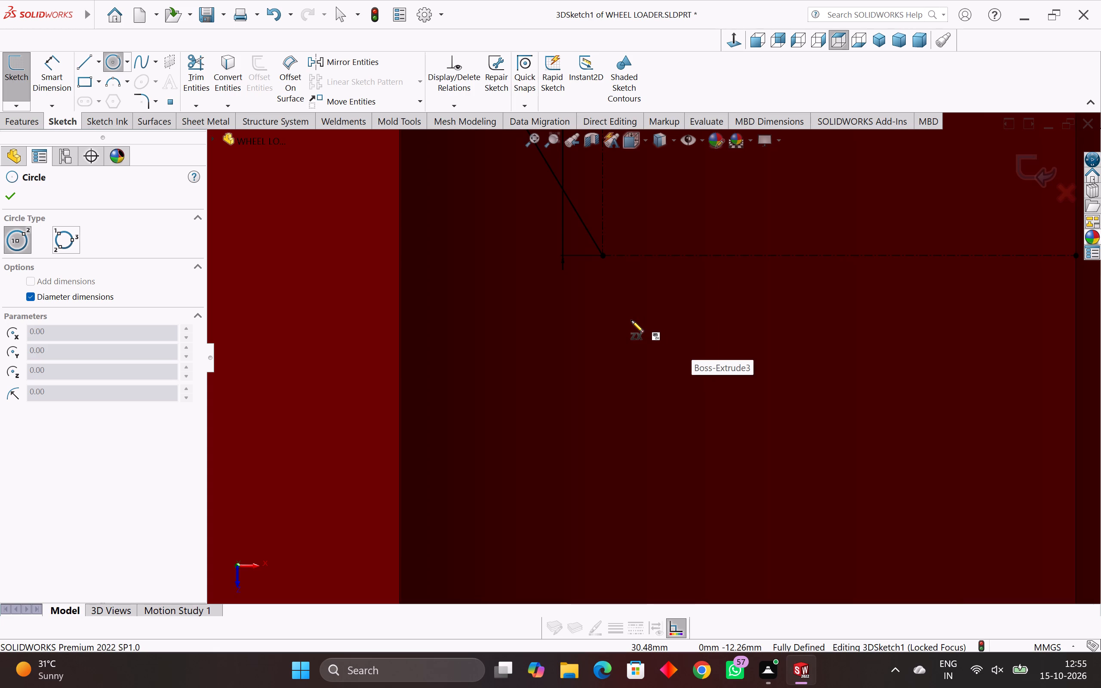
scroll(722, 395, "up", 3)
scroll(605, 249, "down", 2)
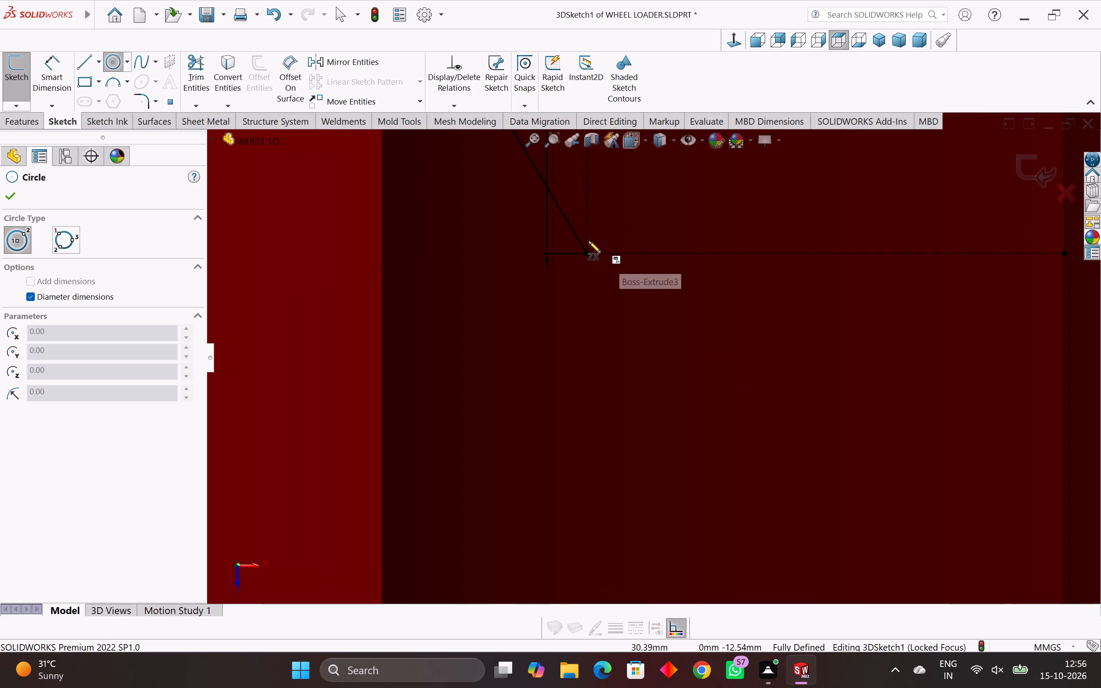
left_click(588, 252)
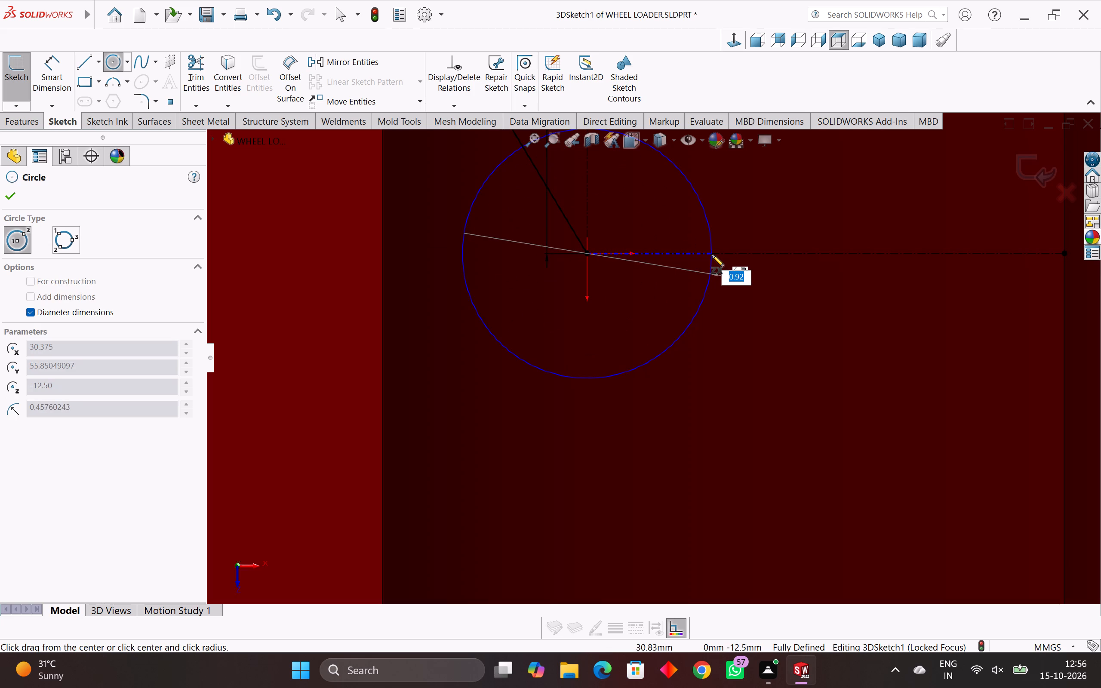
type("1.15")
key("Return")
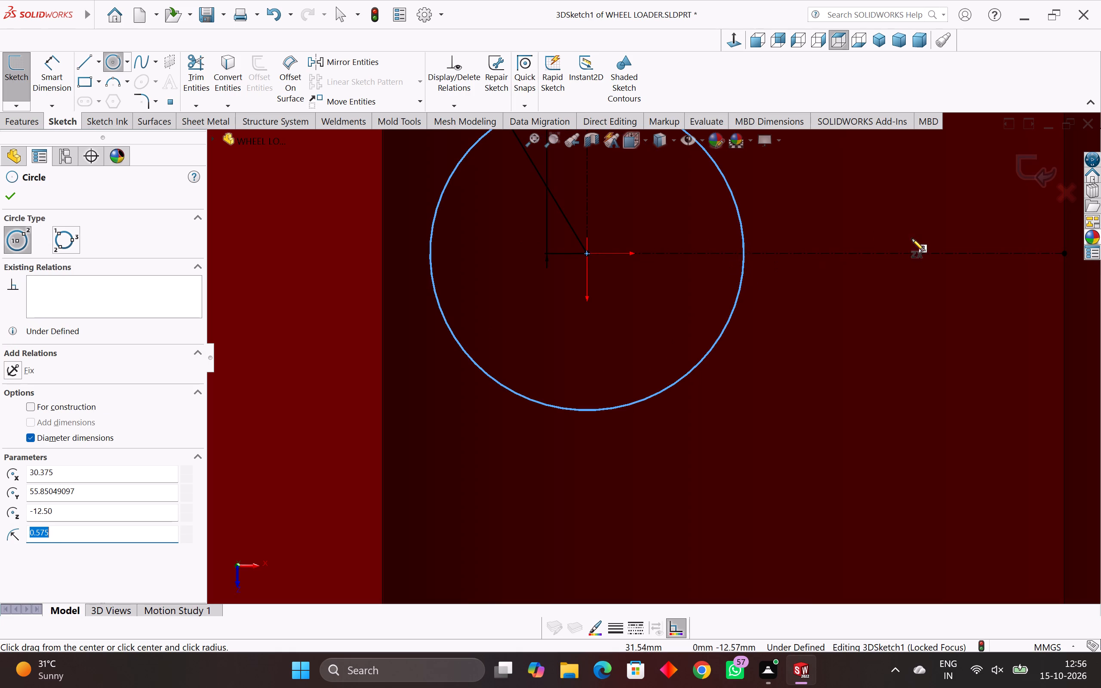
scroll(852, 295, "down", 2)
scroll(786, 329, "down", 3)
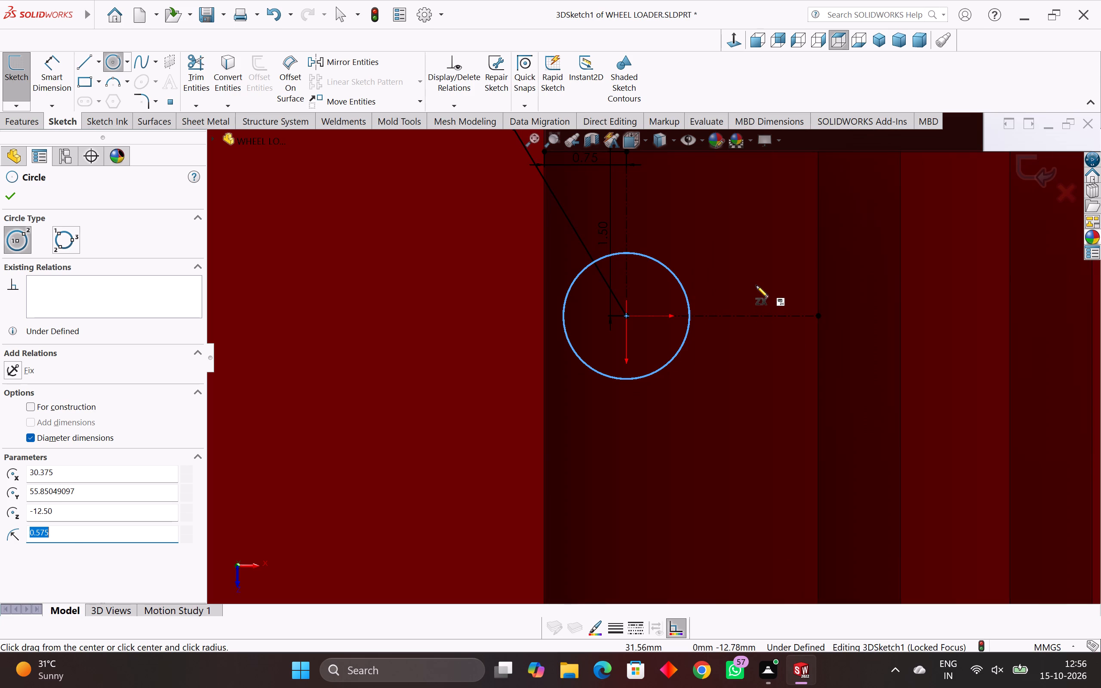
key("Escape")
key("Escape")
key("Escape")
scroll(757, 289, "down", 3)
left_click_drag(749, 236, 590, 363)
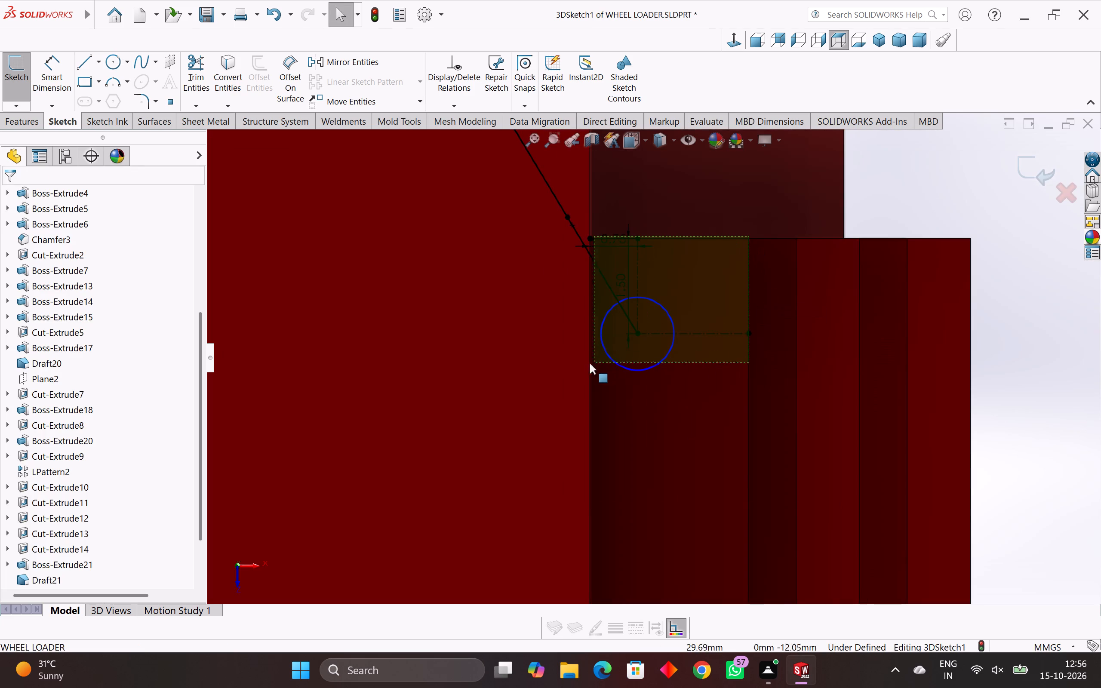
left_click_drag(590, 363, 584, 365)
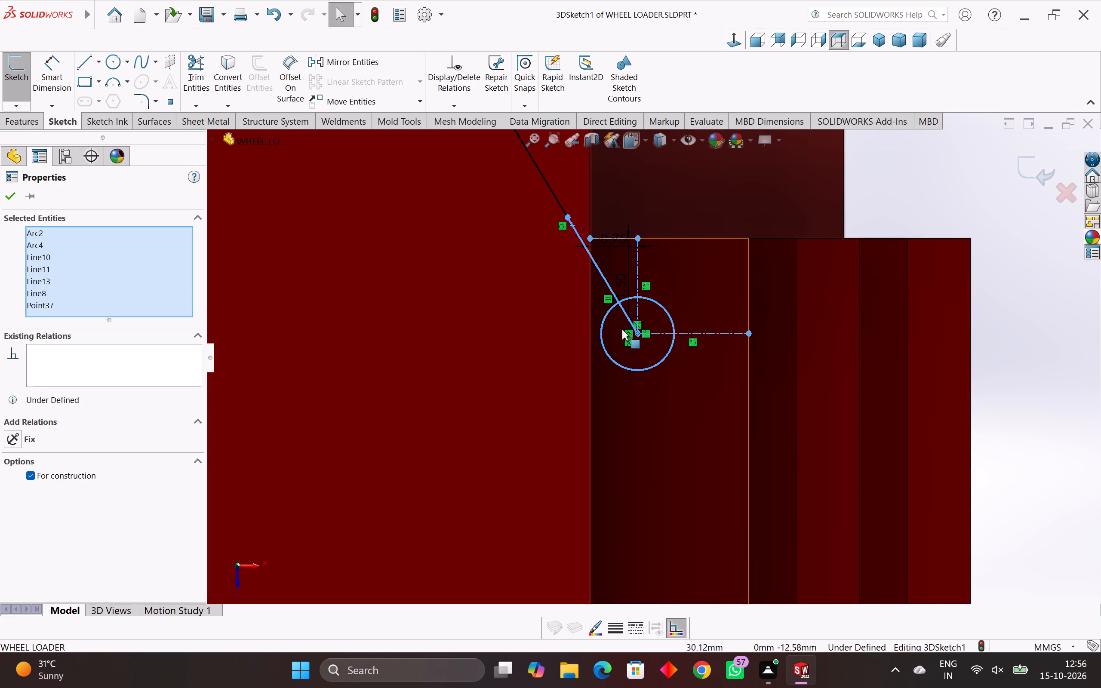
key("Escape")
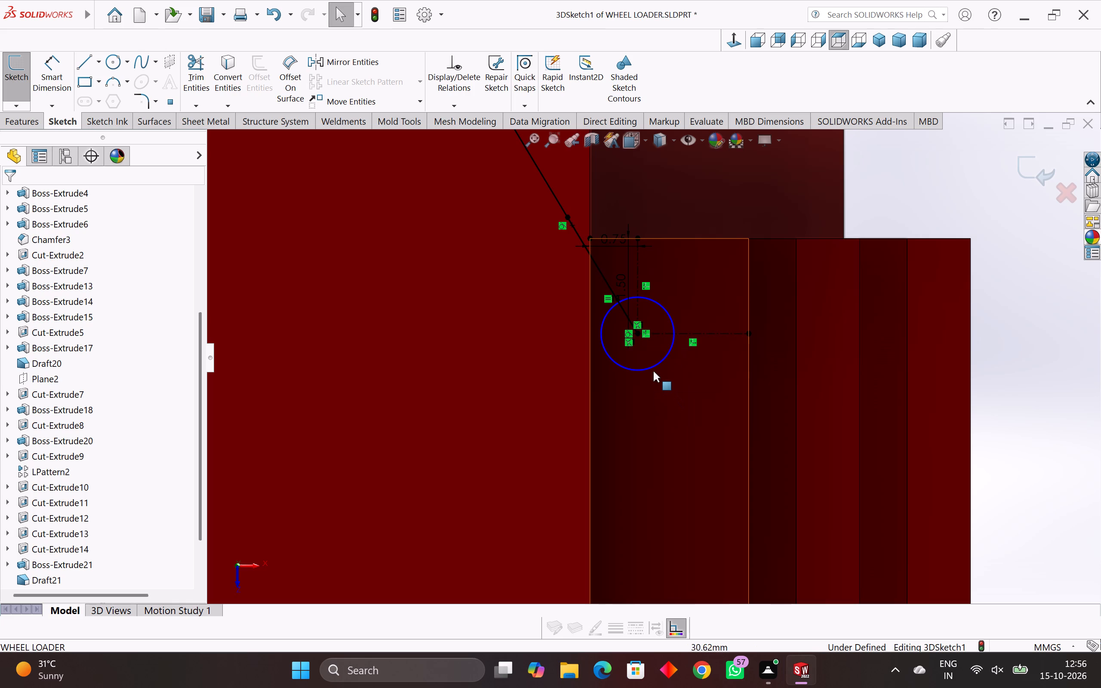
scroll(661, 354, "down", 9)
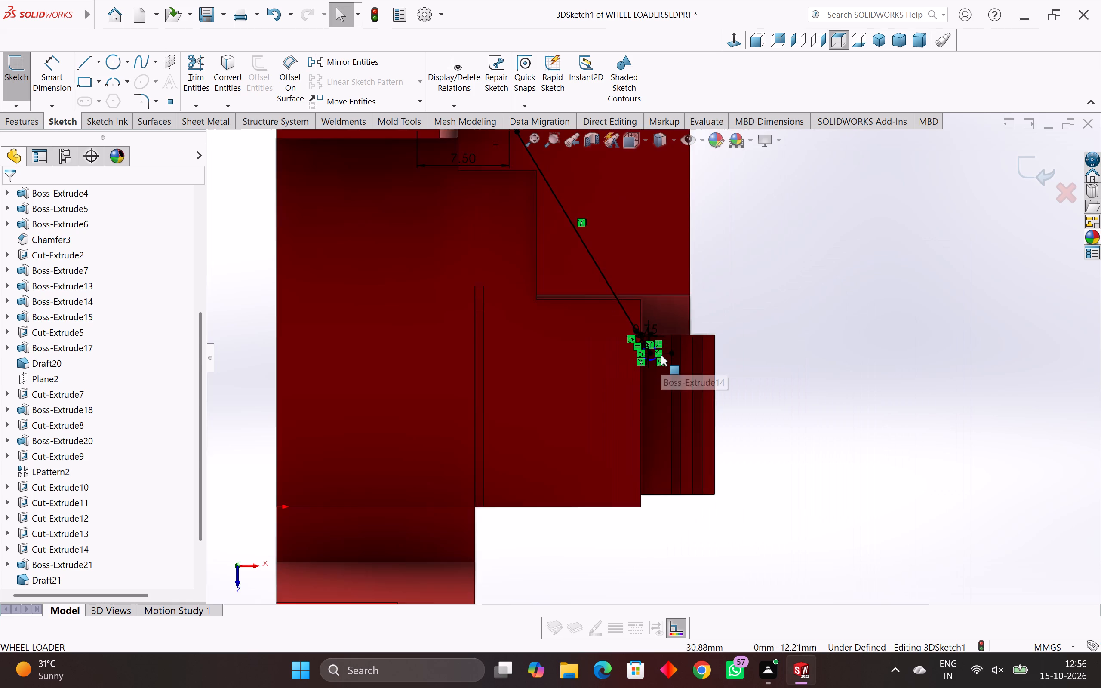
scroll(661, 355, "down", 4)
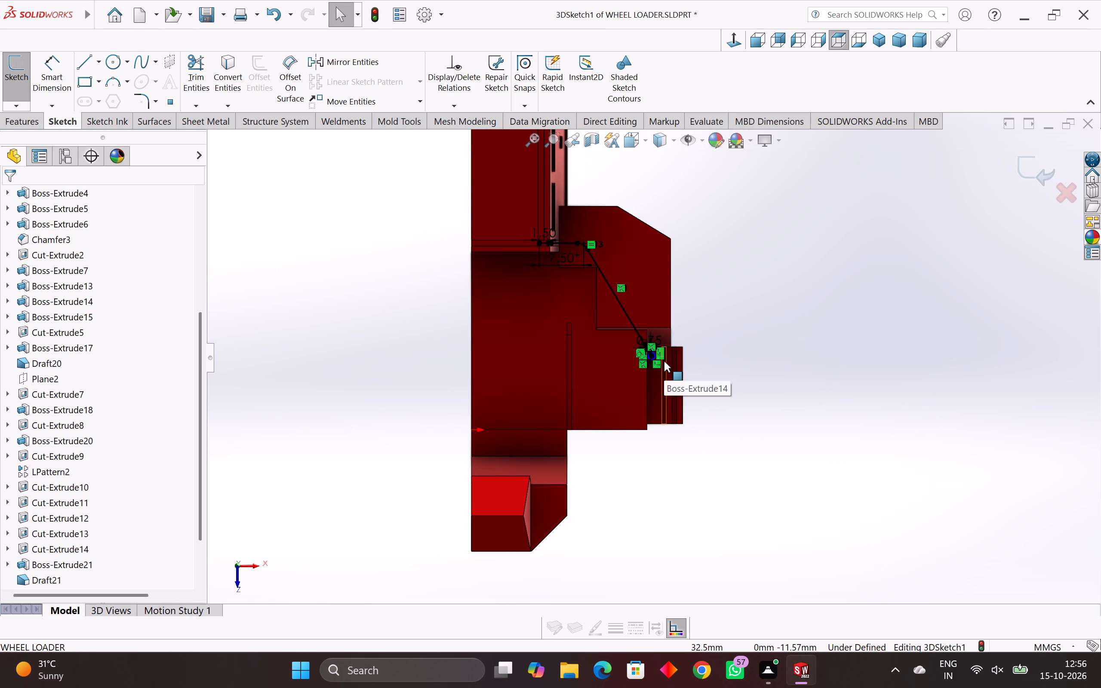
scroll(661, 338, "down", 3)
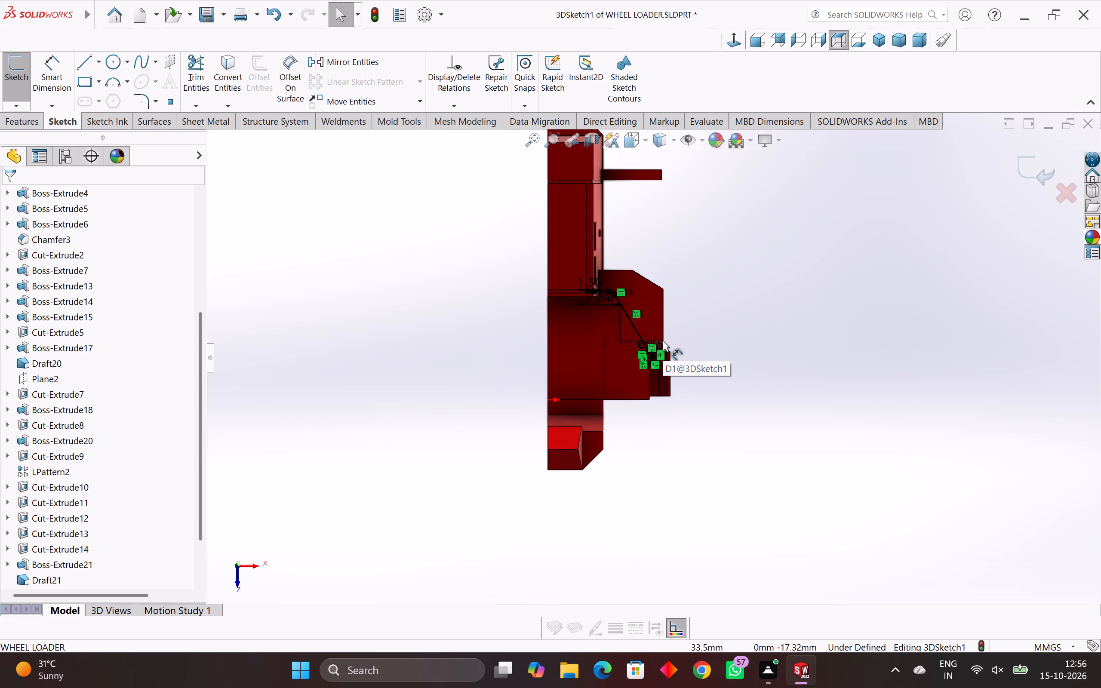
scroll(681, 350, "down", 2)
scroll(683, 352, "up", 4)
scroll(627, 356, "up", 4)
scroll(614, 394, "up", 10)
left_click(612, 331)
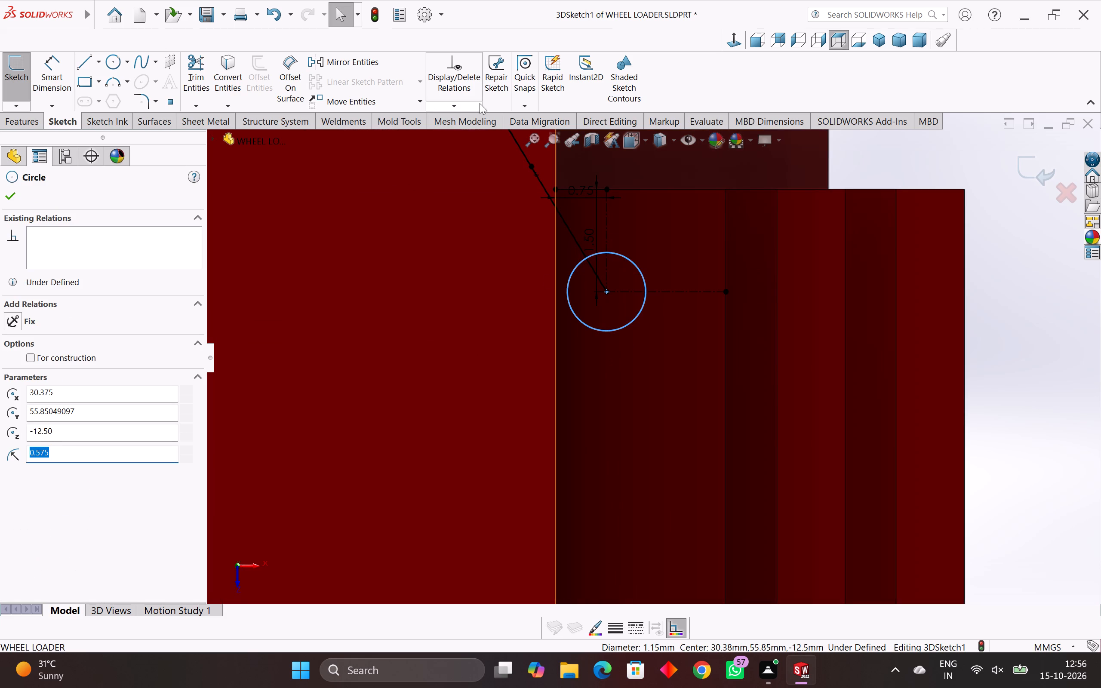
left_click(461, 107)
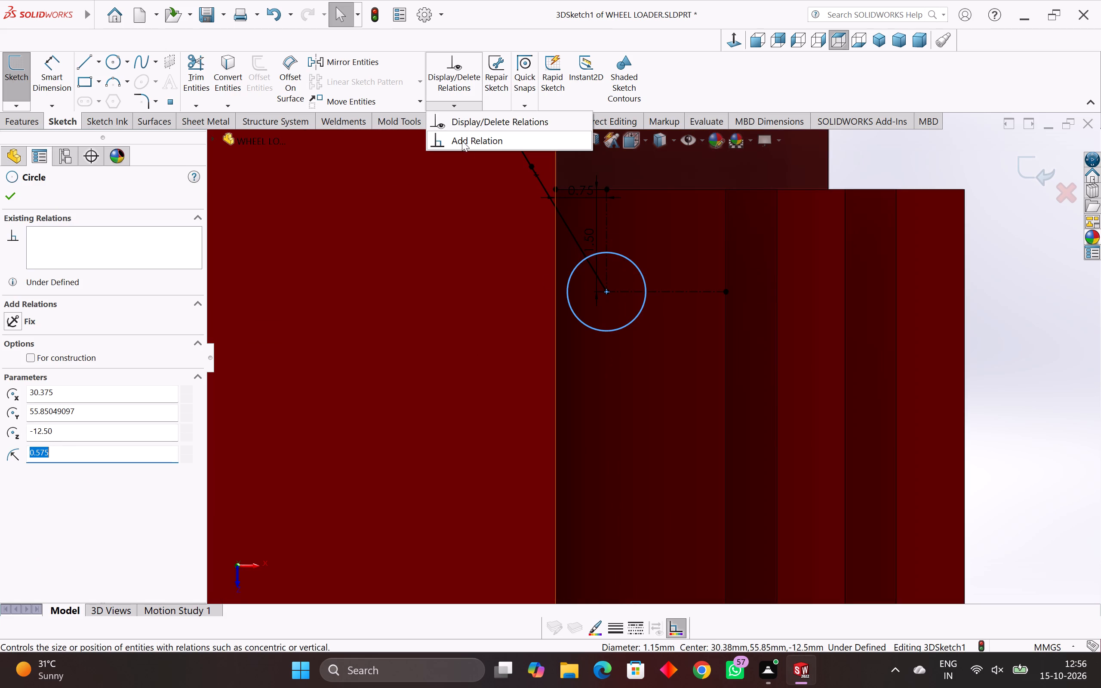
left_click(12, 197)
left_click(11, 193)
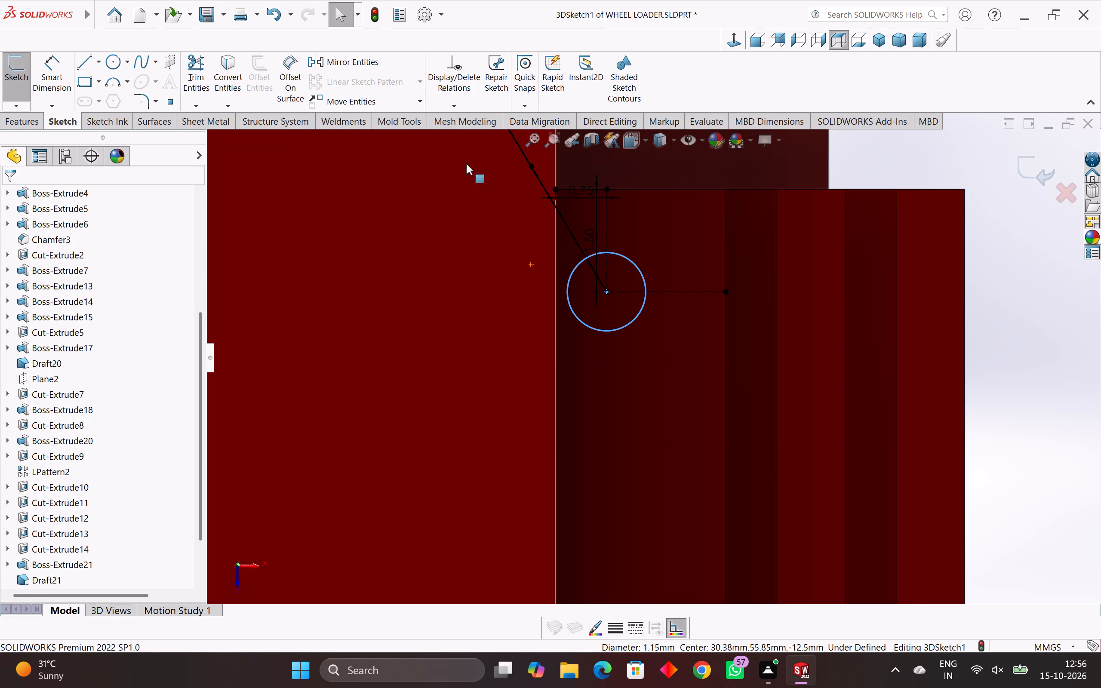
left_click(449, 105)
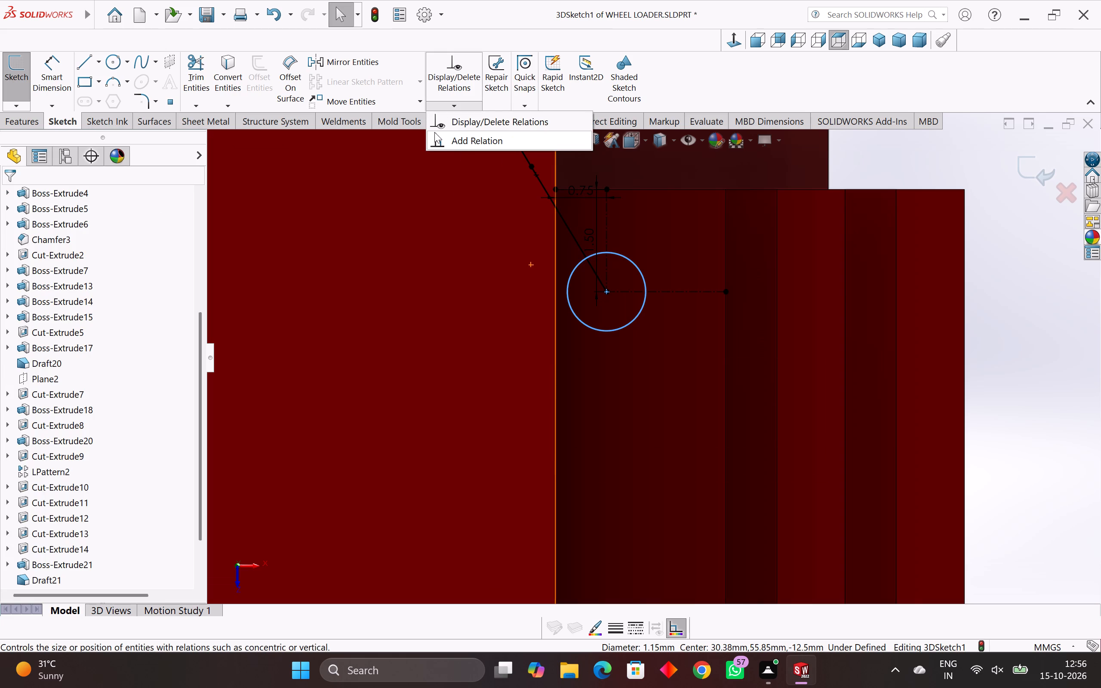
Exit the 3D sketch, keeping the path and its new circle.
left_click(17, 70)
left_click(17, 70)
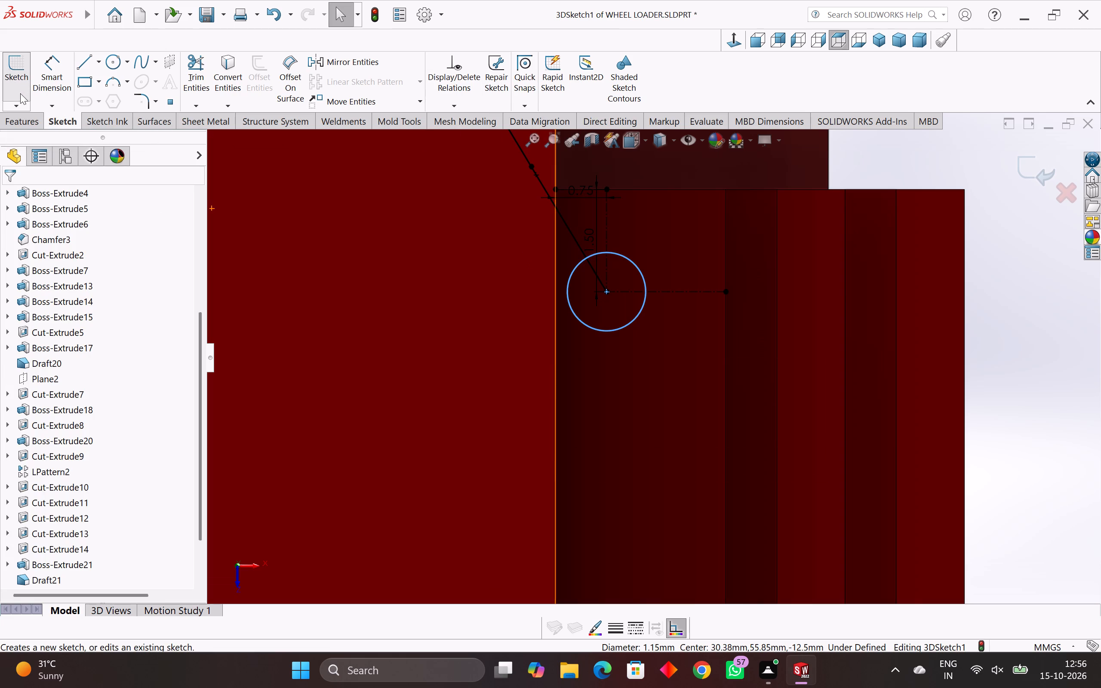
left_click(16, 109)
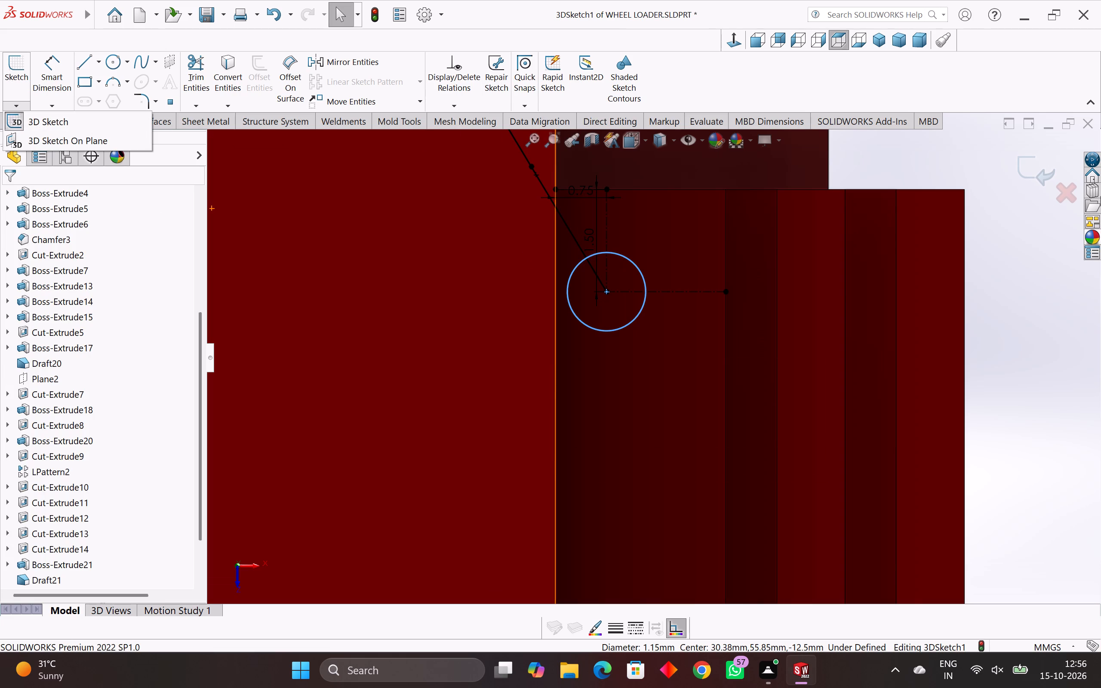
left_click(1068, 196)
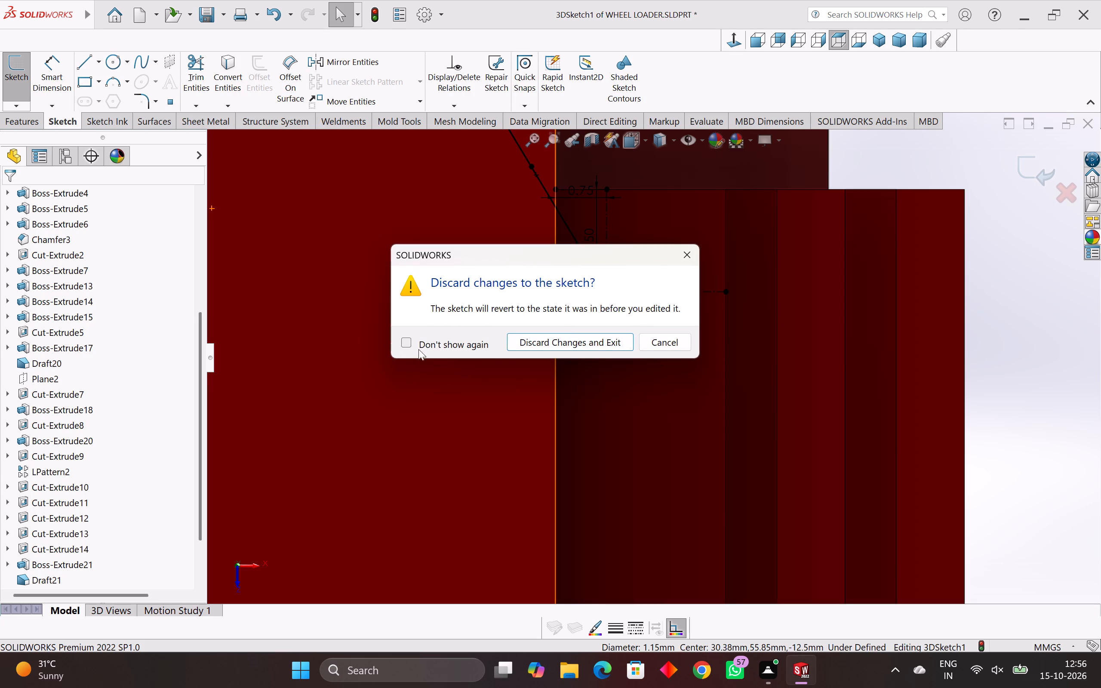
left_click(667, 346)
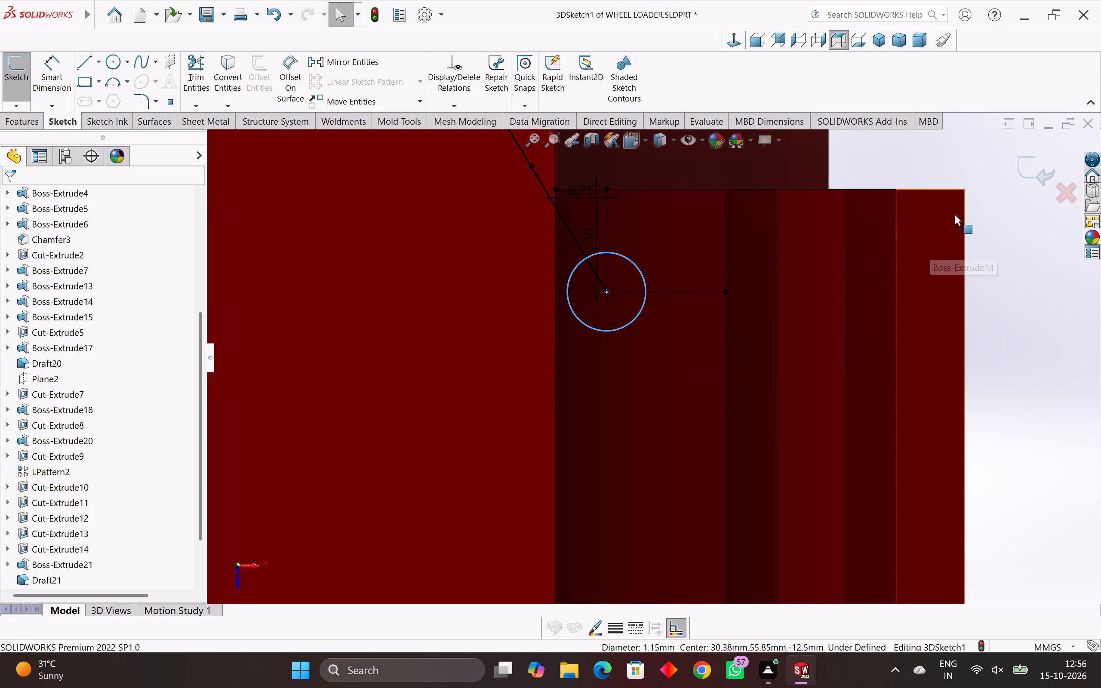
left_click(1054, 158)
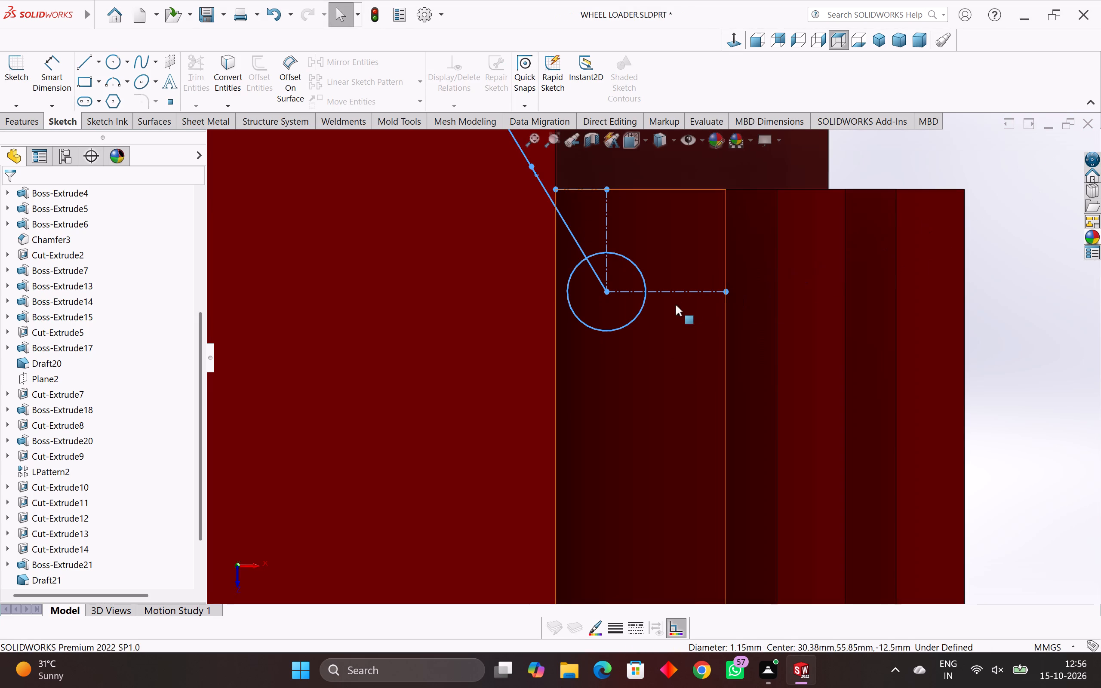
left_click(918, 160)
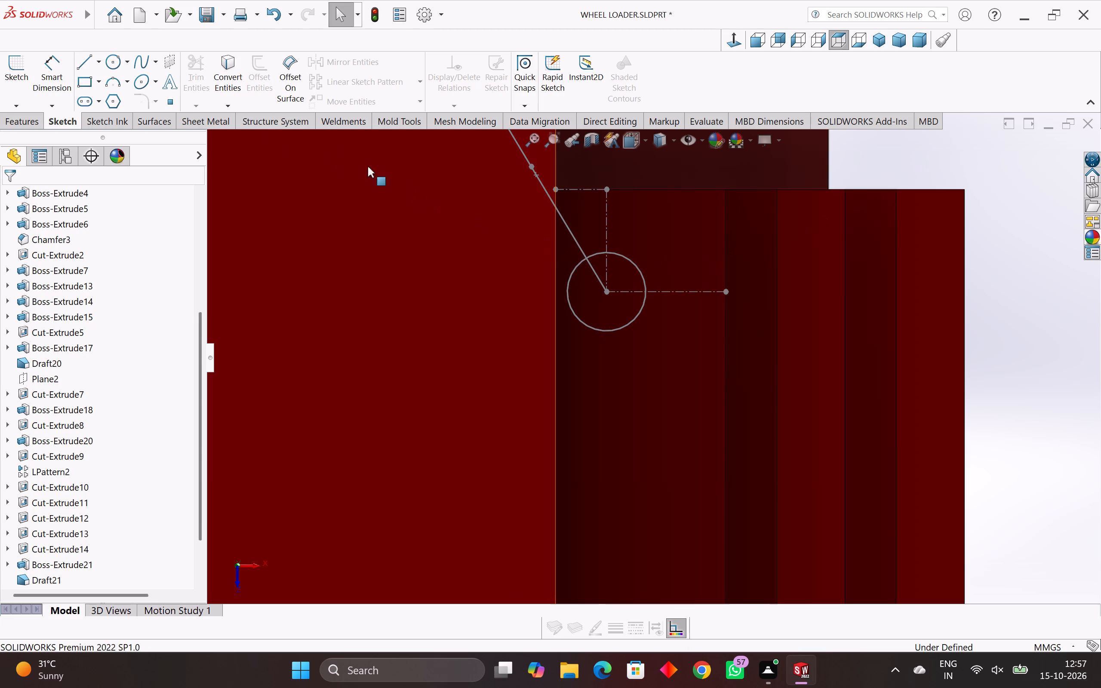
Start a new planar sketch on the narrow upward-facing Boss-Extrude14 face beneath the circle.
scroll(672, 301, "down", 3)
scroll(528, 245, "down", 2)
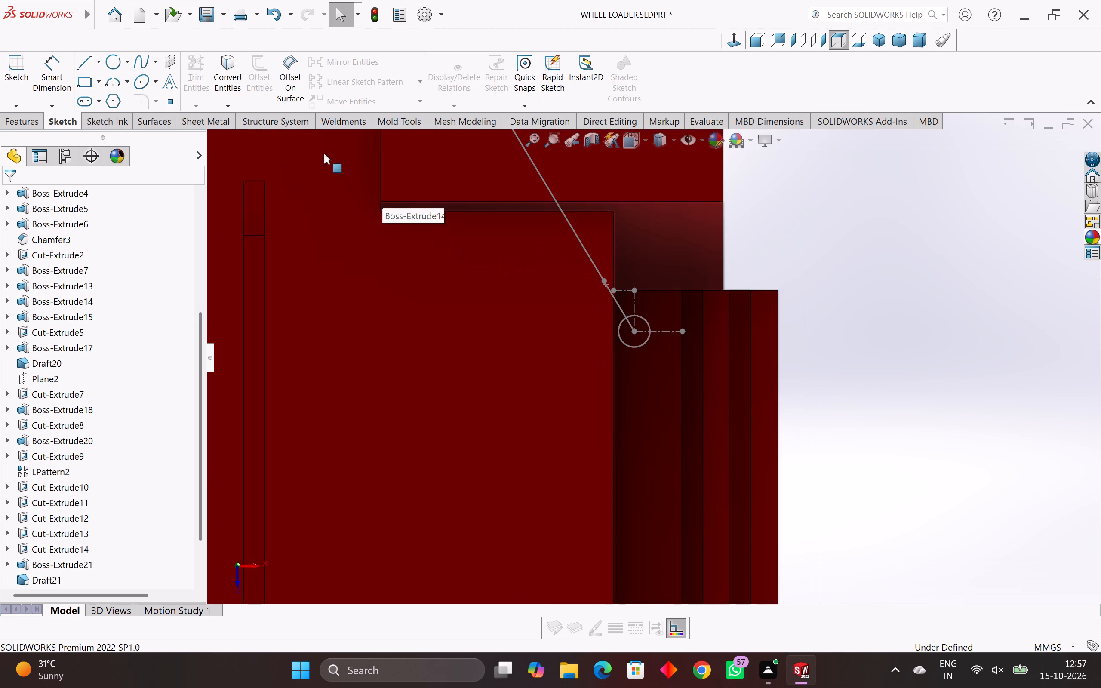
left_click(11, 71)
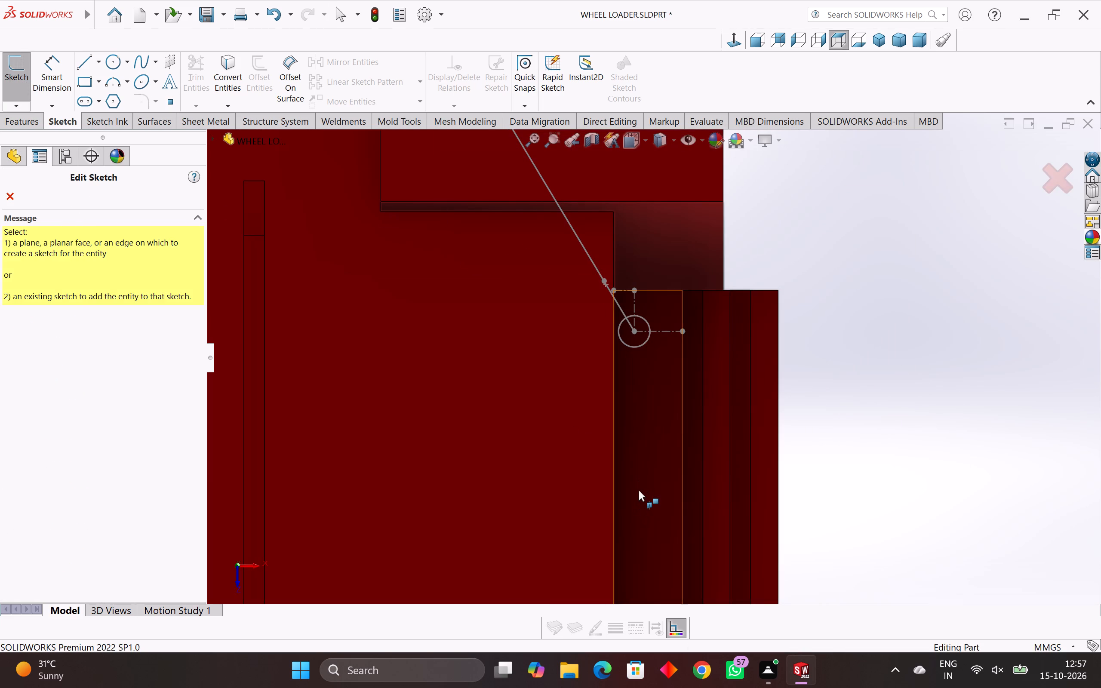
left_click(639, 490)
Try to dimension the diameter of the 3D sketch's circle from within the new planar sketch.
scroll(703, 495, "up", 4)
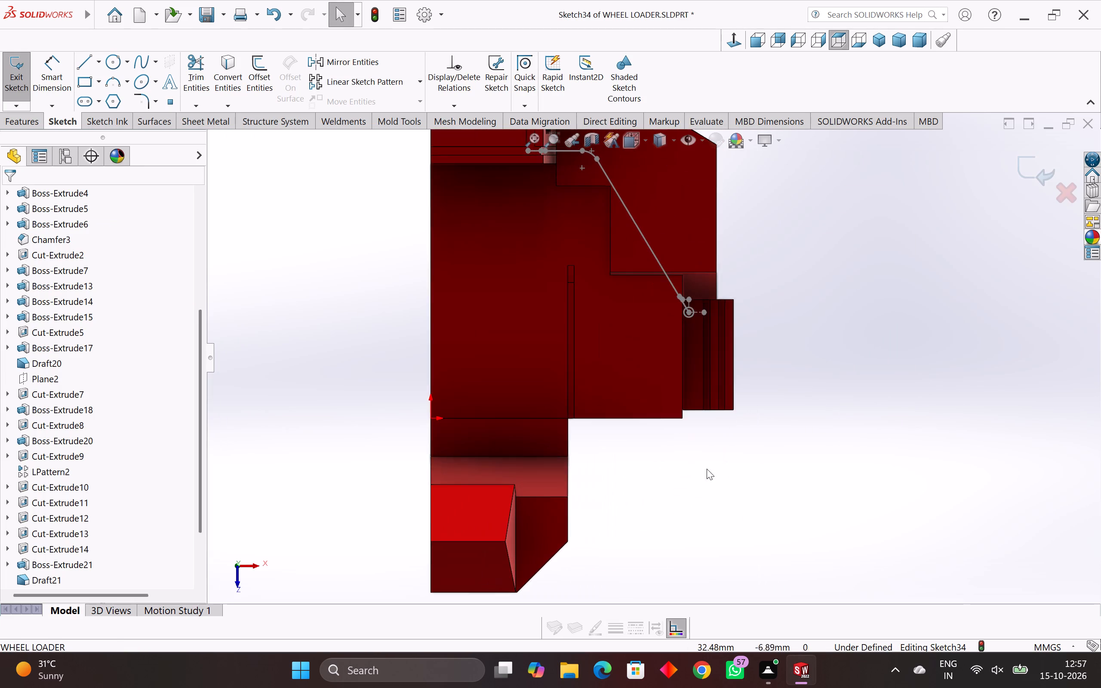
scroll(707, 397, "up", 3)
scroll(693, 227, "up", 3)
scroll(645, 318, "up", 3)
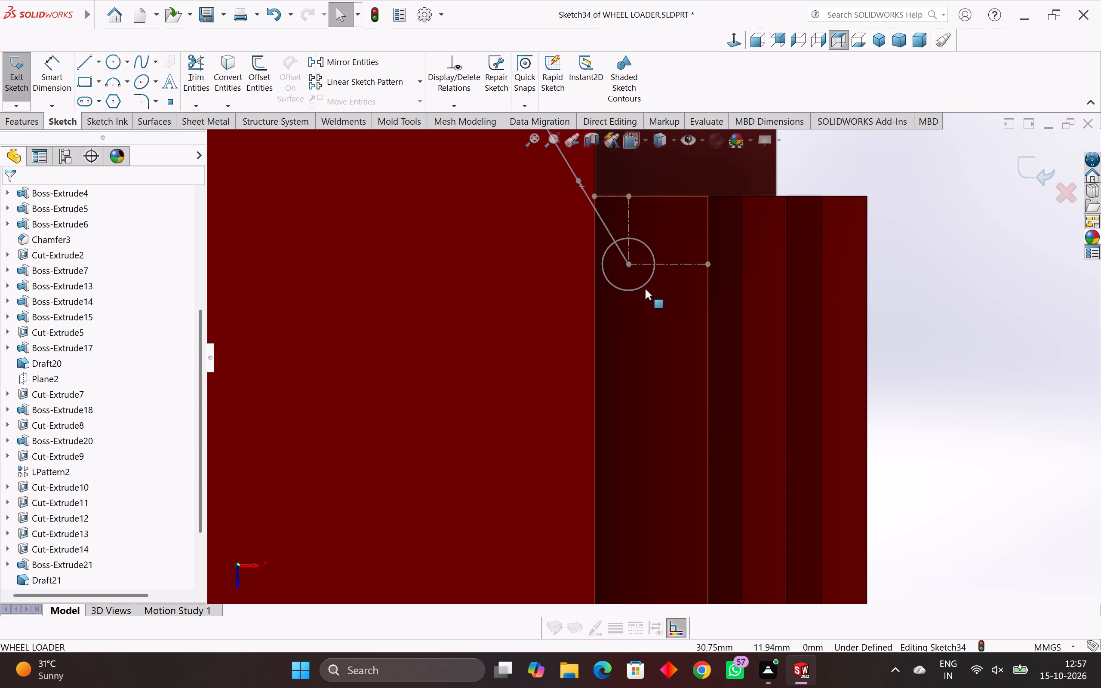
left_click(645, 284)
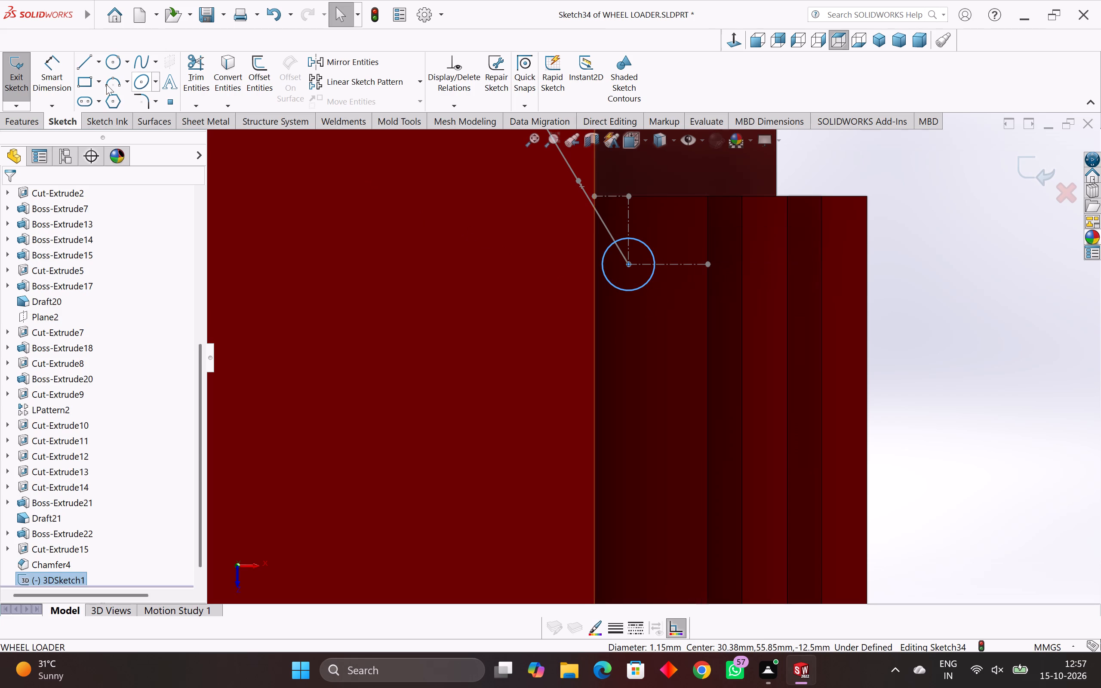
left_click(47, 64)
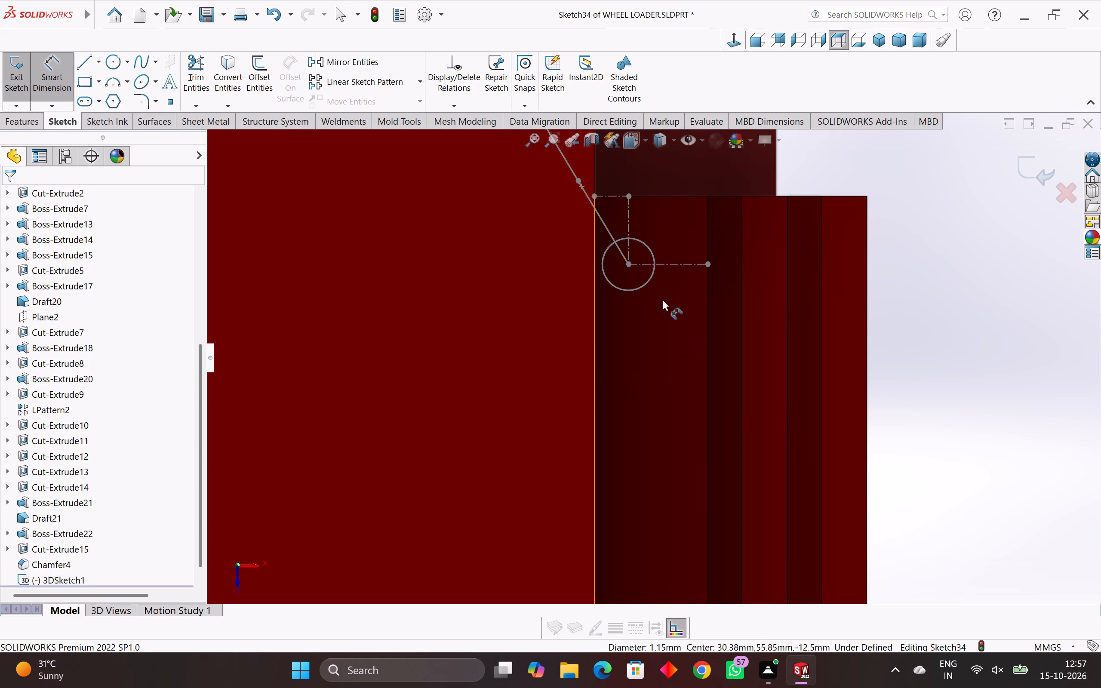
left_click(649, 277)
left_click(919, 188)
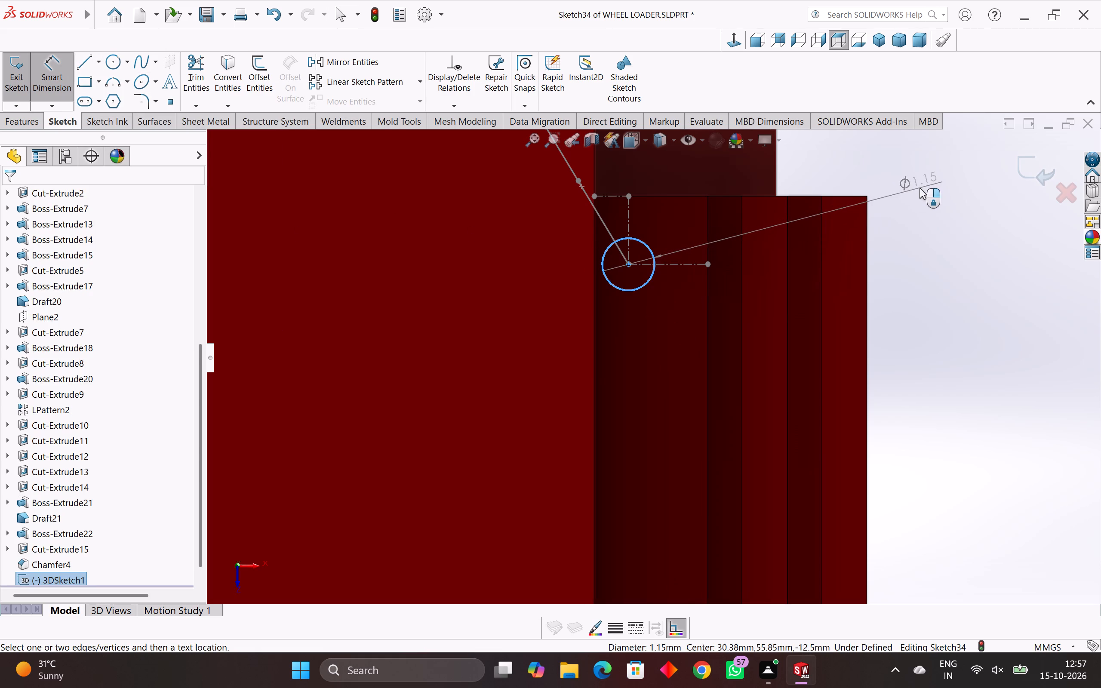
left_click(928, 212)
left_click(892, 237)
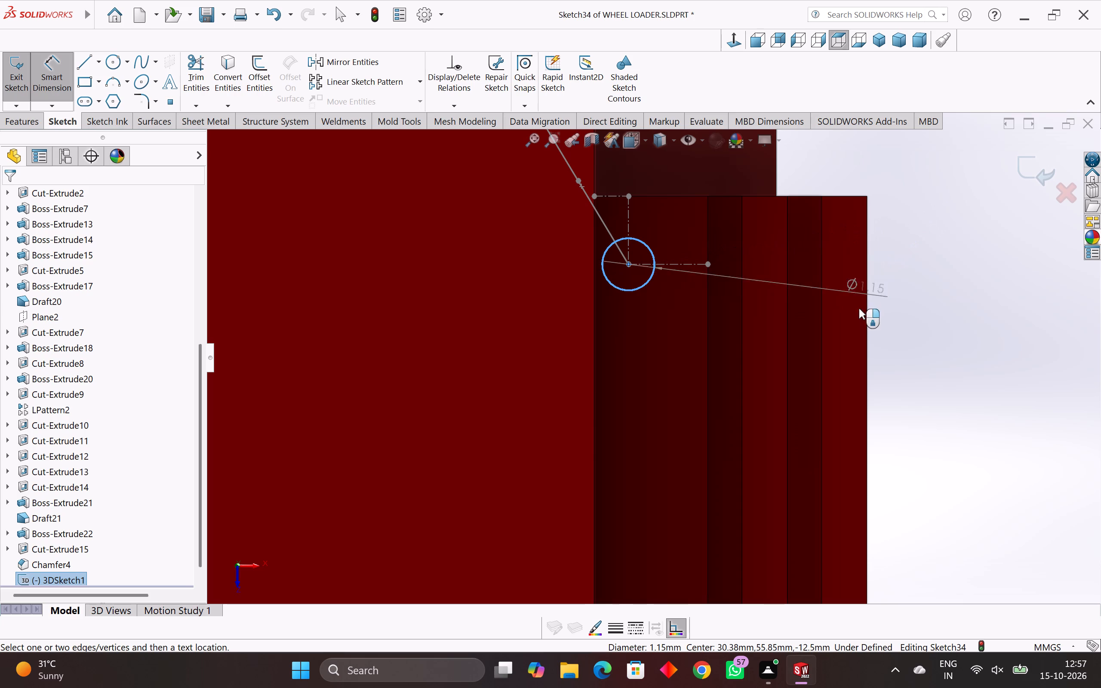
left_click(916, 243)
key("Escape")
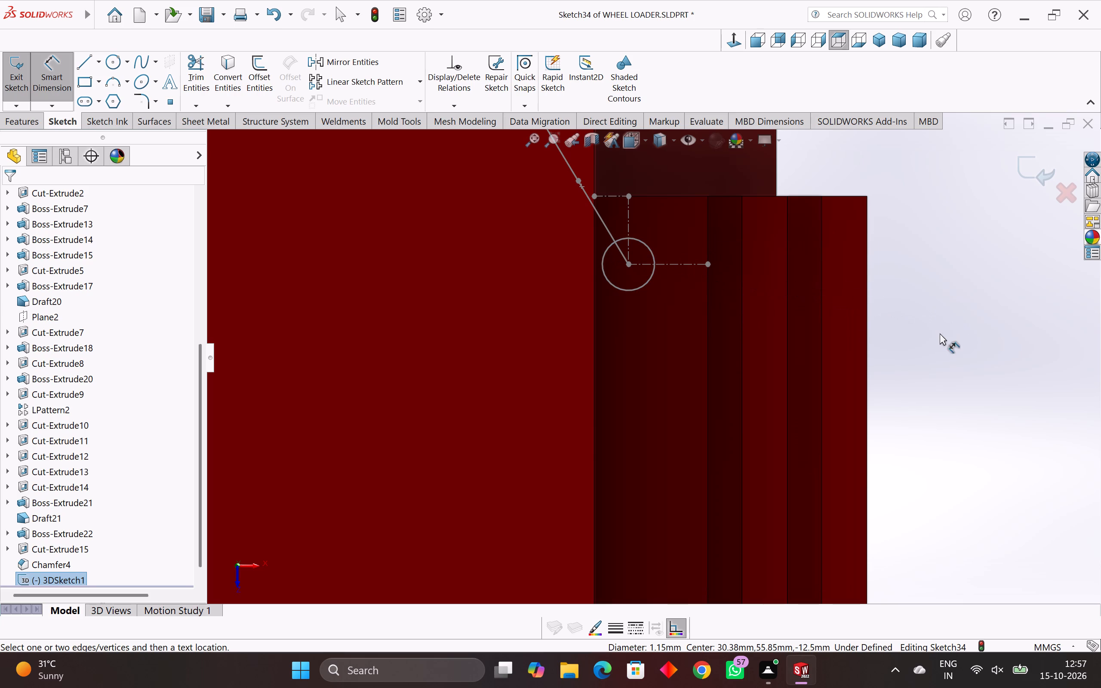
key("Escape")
Undo the new planar sketch and the 1.15 mm circle in the 3D sketch, leaving the 3D sketch closed with only its path.
middle_click_drag(688, 308, 650, 284)
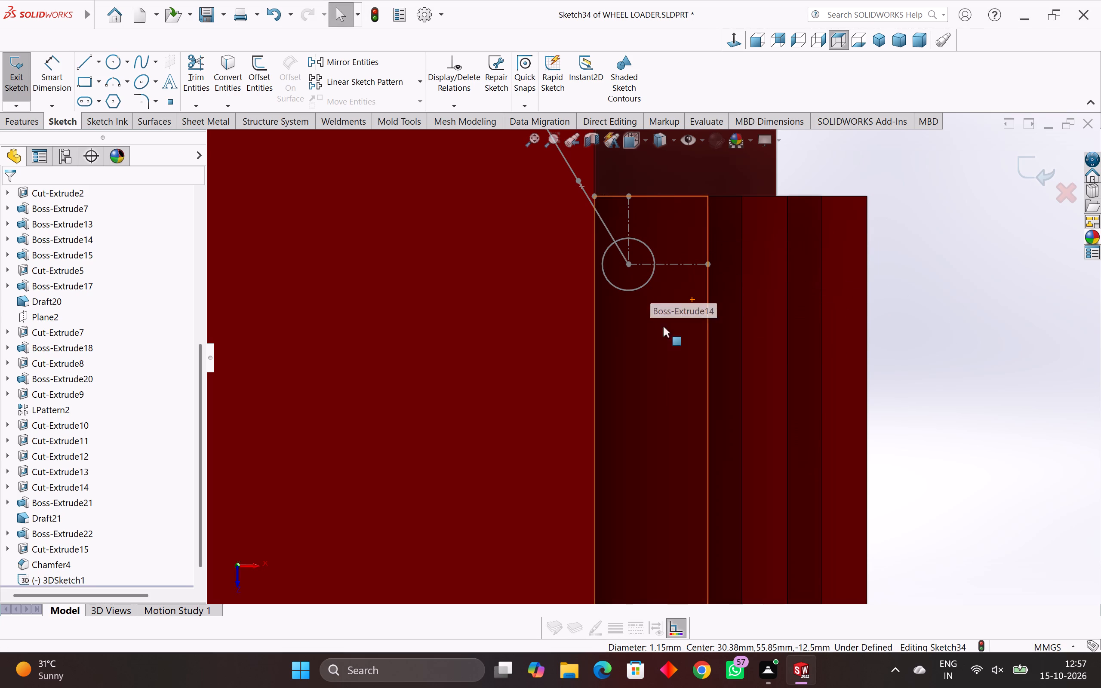
scroll(673, 361, "down", 2)
middle_click_drag(673, 361, 681, 382)
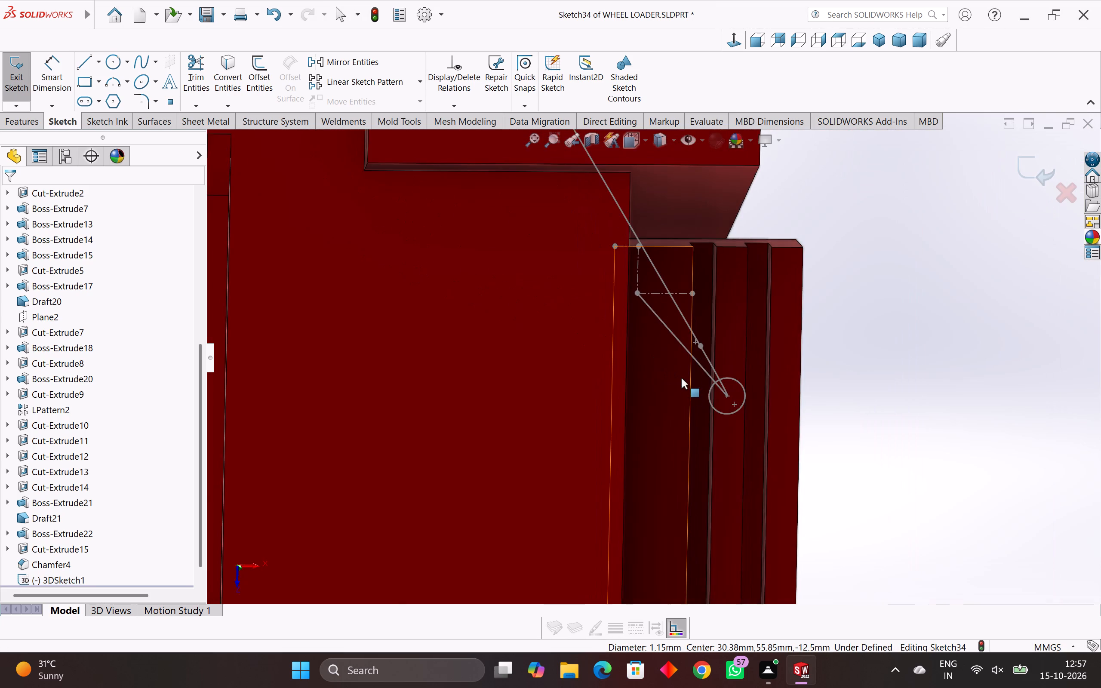
scroll(681, 347, "down", 3)
middle_click_drag(746, 384, 707, 344)
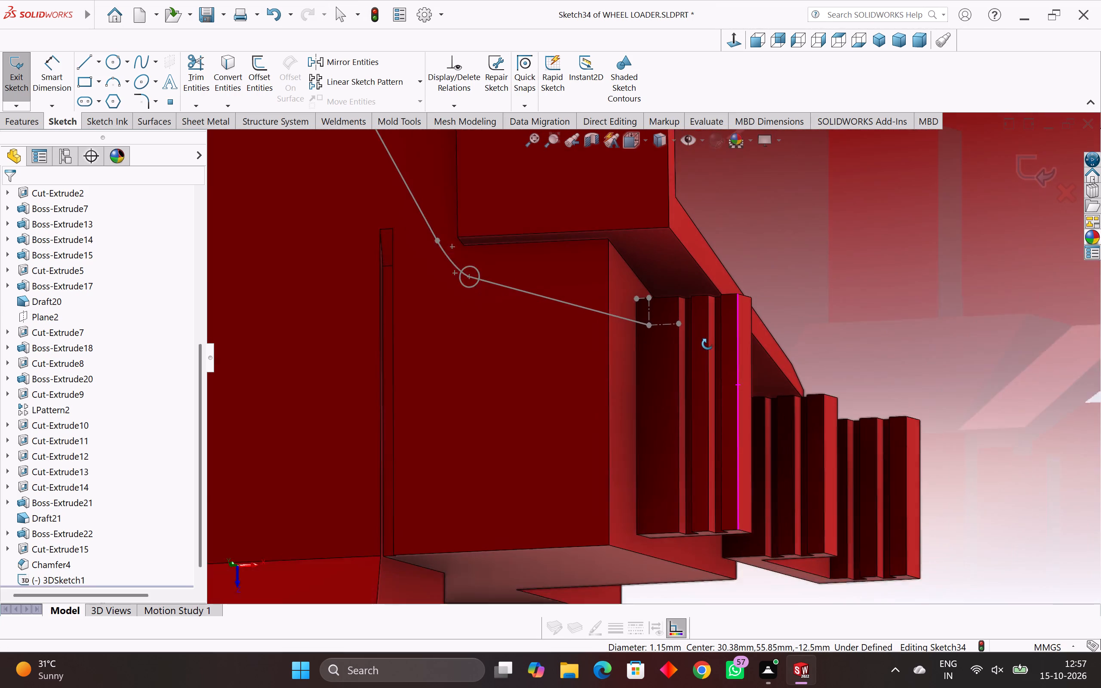
middle_click_drag(707, 344, 706, 338)
middle_click_drag(694, 324, 692, 356)
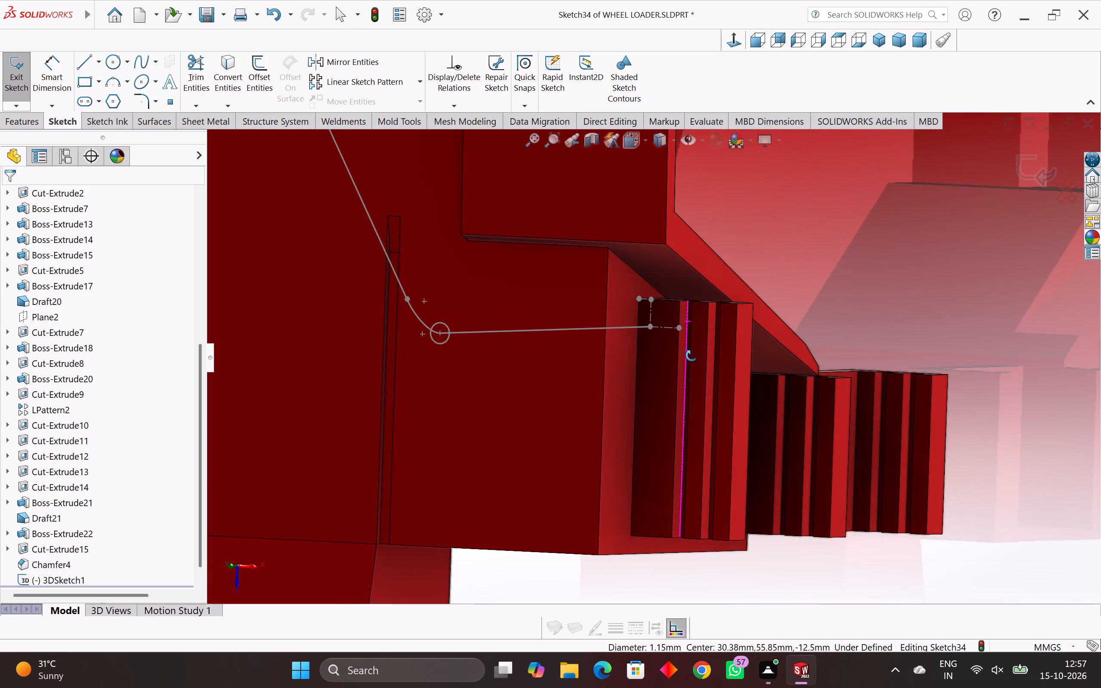
middle_click_drag(692, 356, 701, 367)
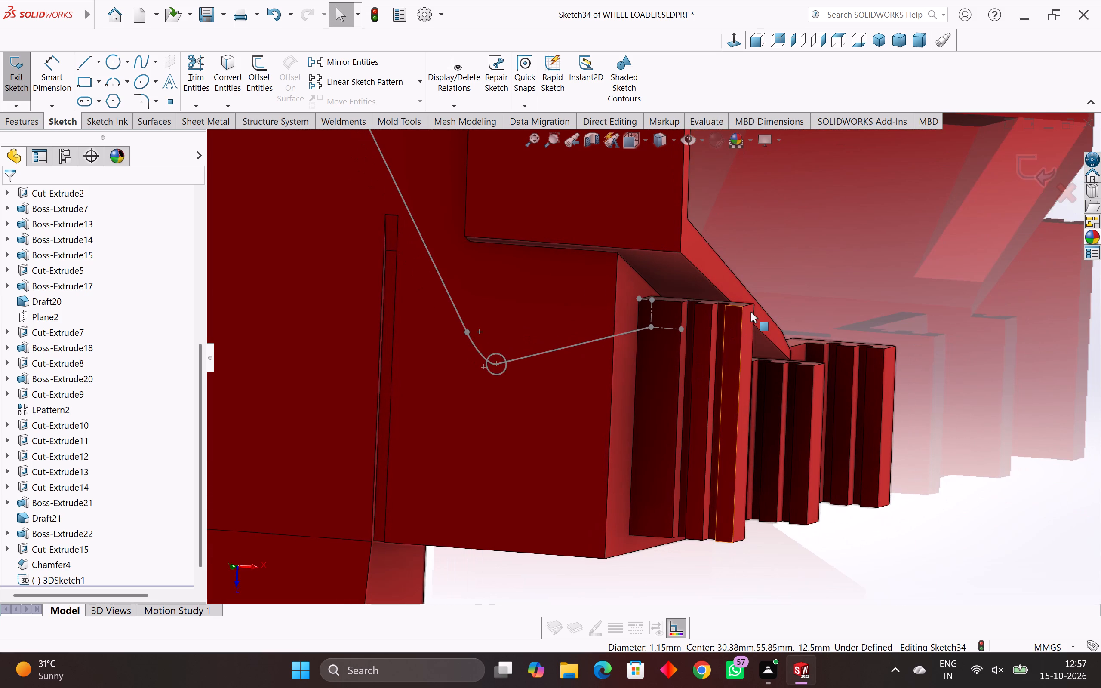
key("ctrl+z")
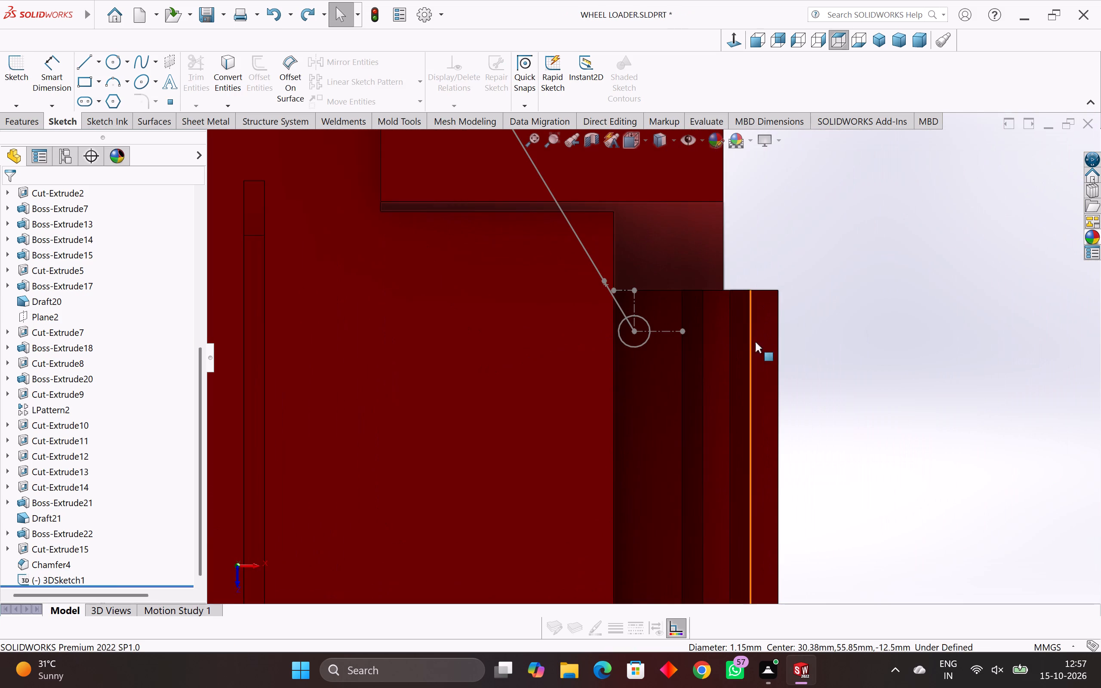
middle_click_drag(734, 346, 692, 371)
key("ctrl+z")
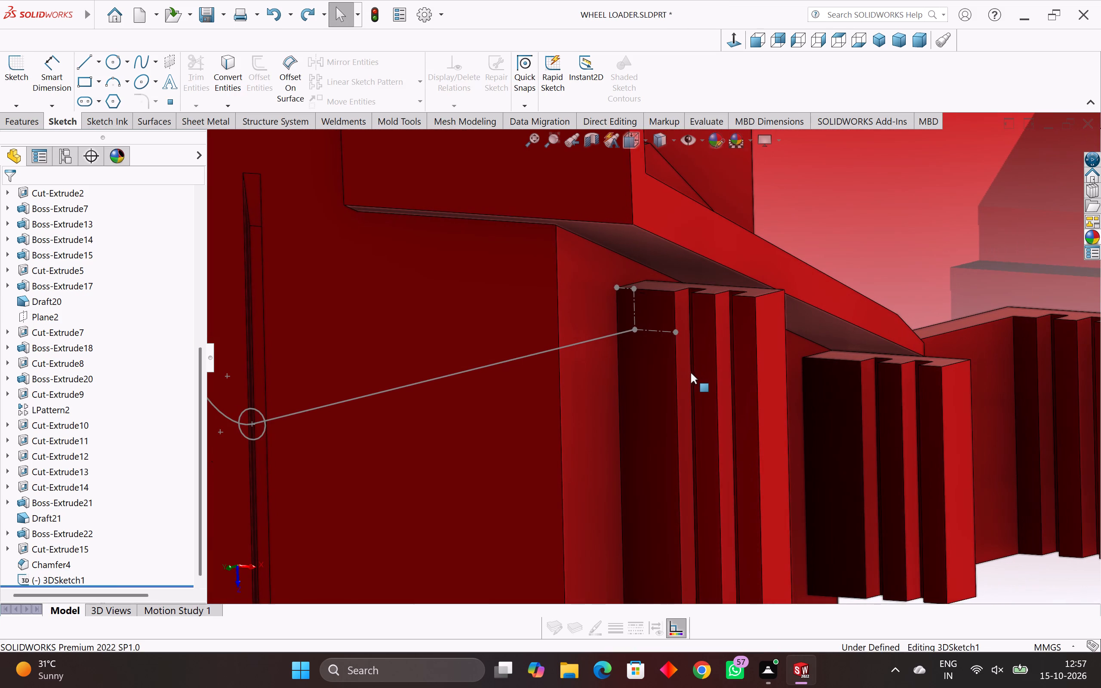
key("ctrl+z")
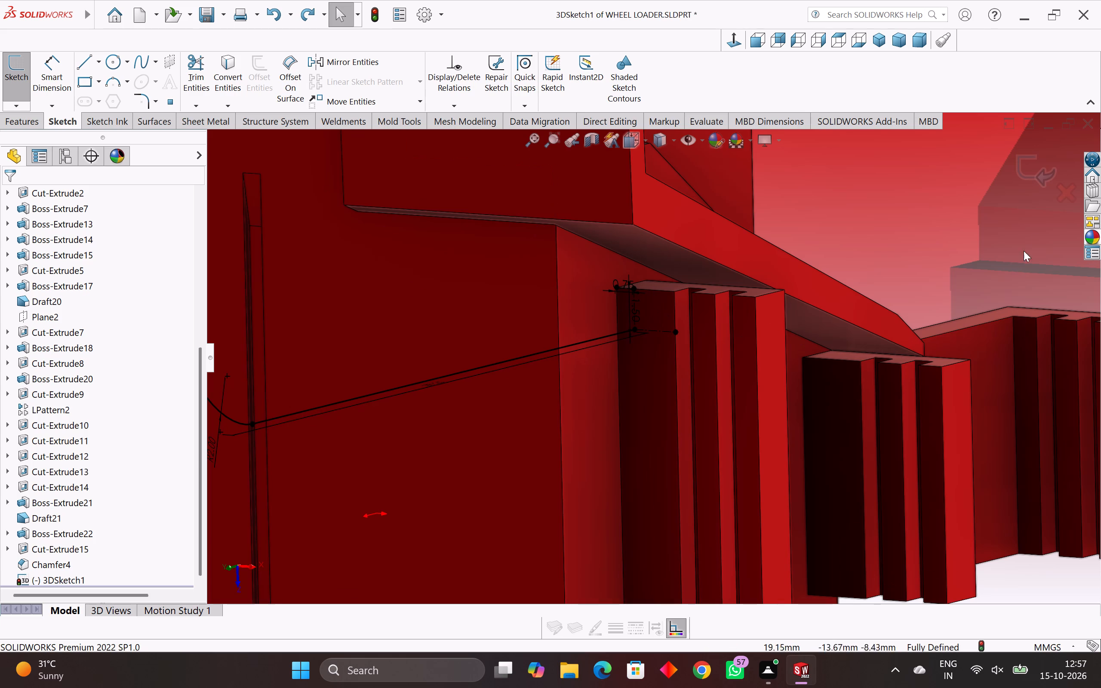
left_click(1042, 174)
On the narrow Boss-Extrude14 step face, sketch a 1.15 mm diameter circle centred on the 3D path's end point.
scroll(660, 334, "down", 1)
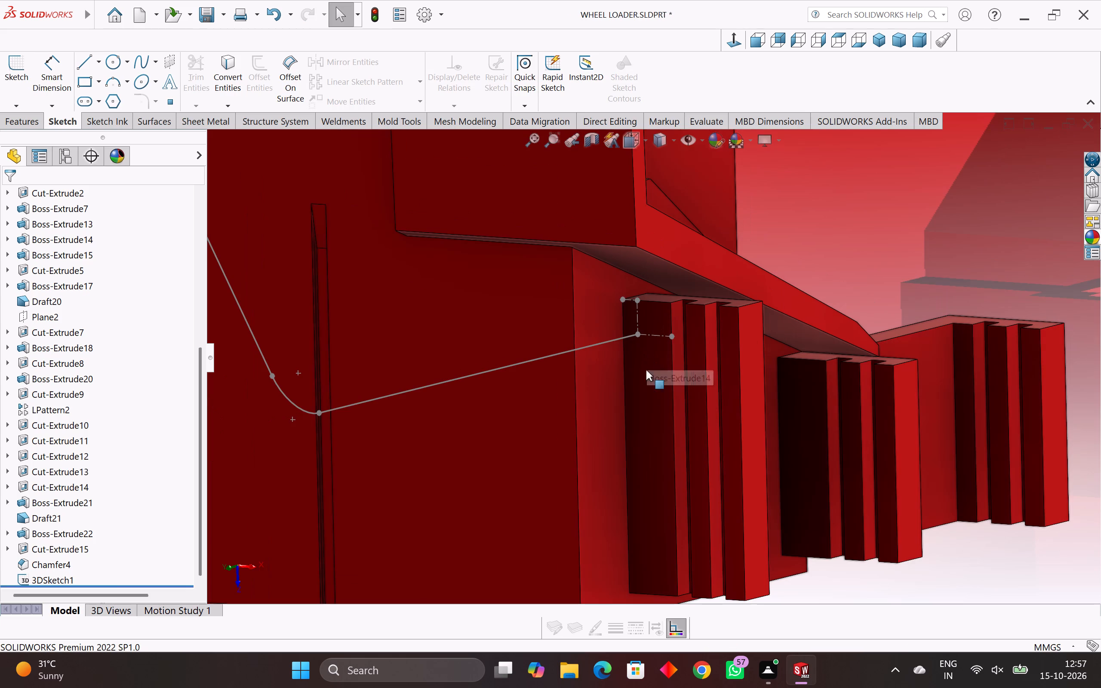
left_click(658, 410)
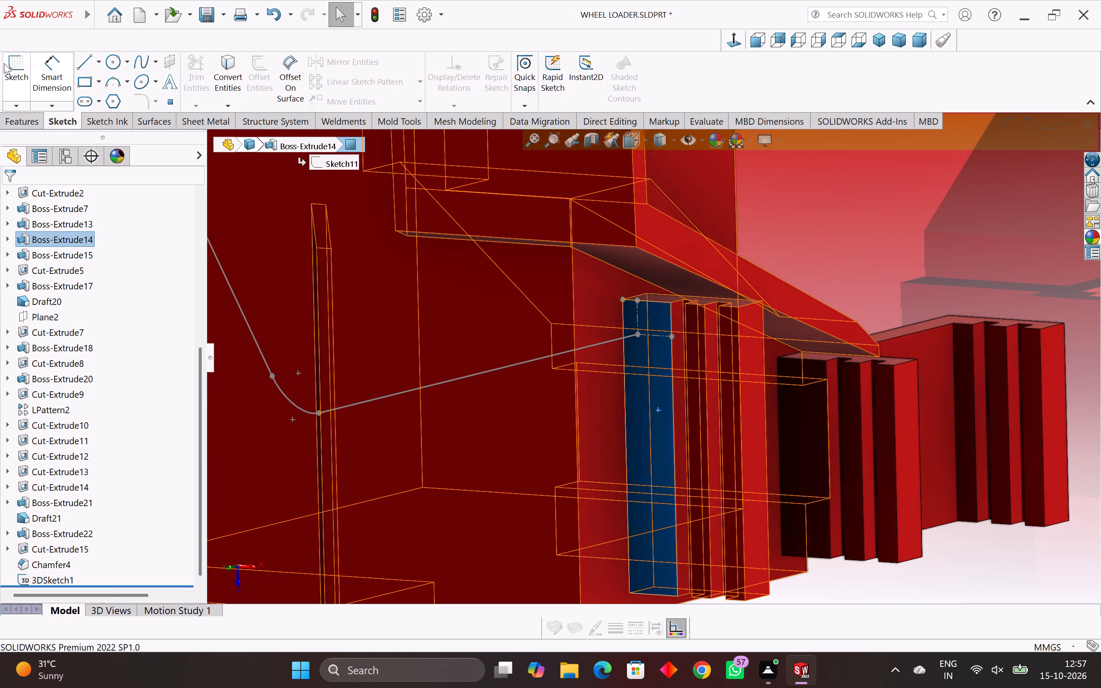
left_click(13, 73)
scroll(727, 455, "up", 4)
scroll(673, 405, "up", 3)
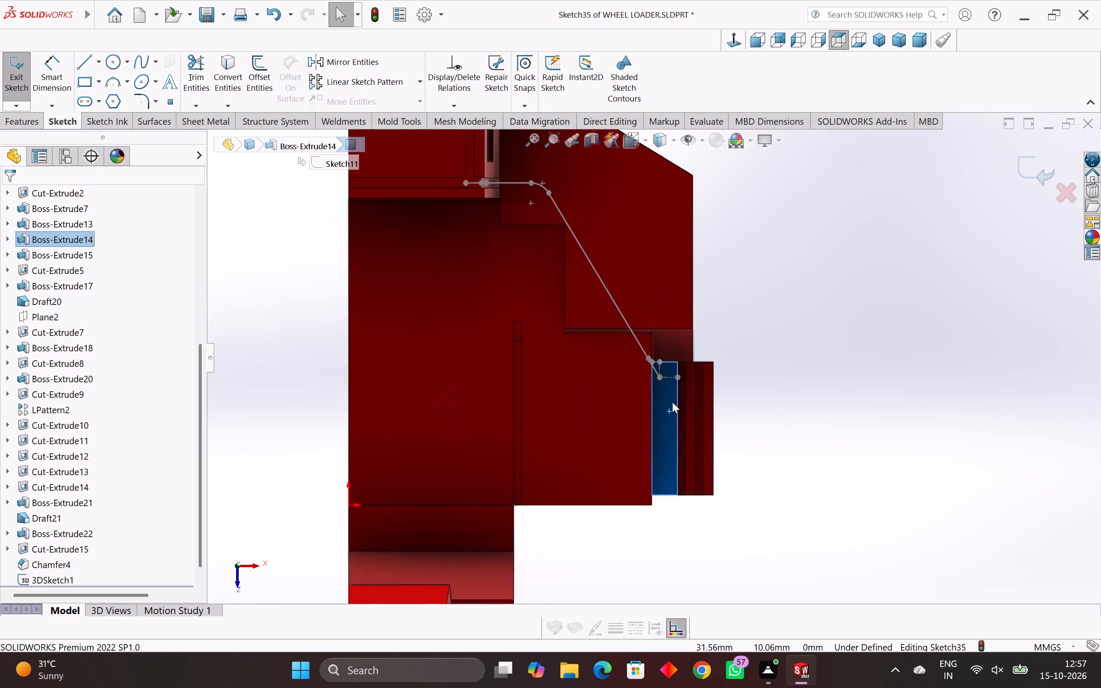
scroll(672, 402, "up", 6)
scroll(651, 347, "up", 3)
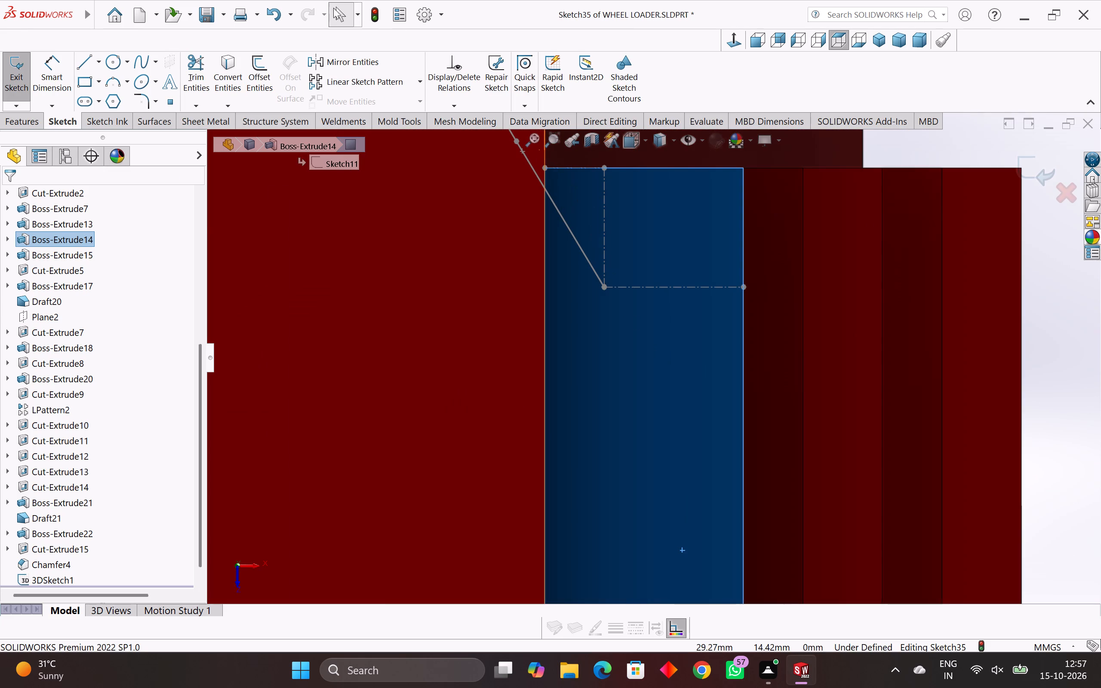
left_click(109, 61)
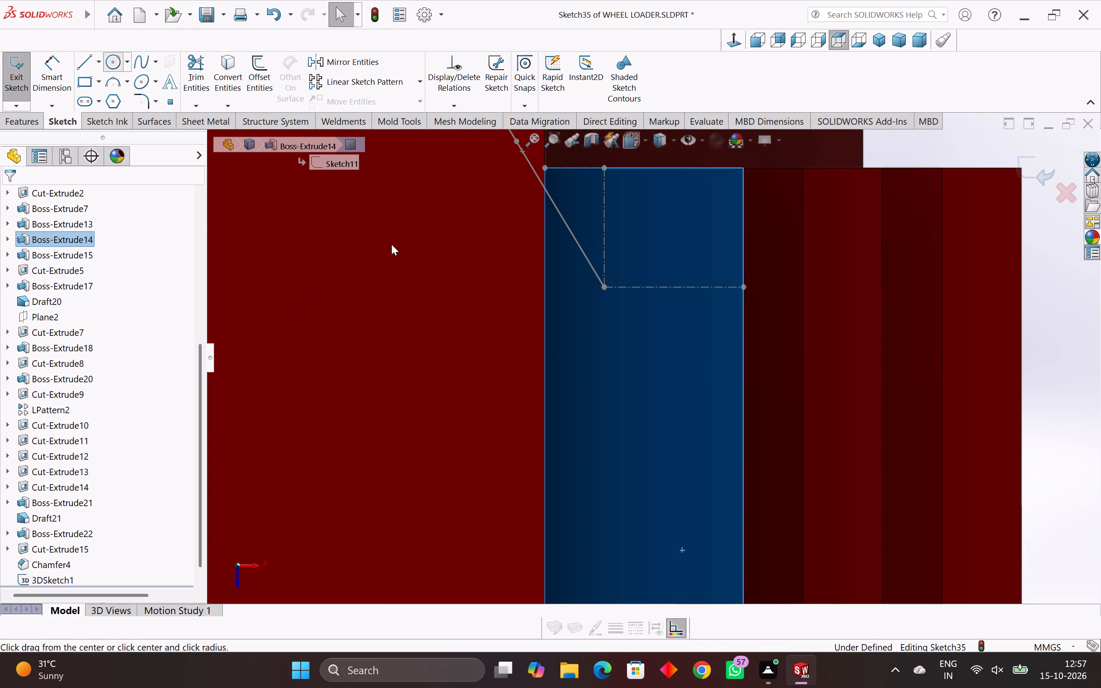
left_click(606, 286)
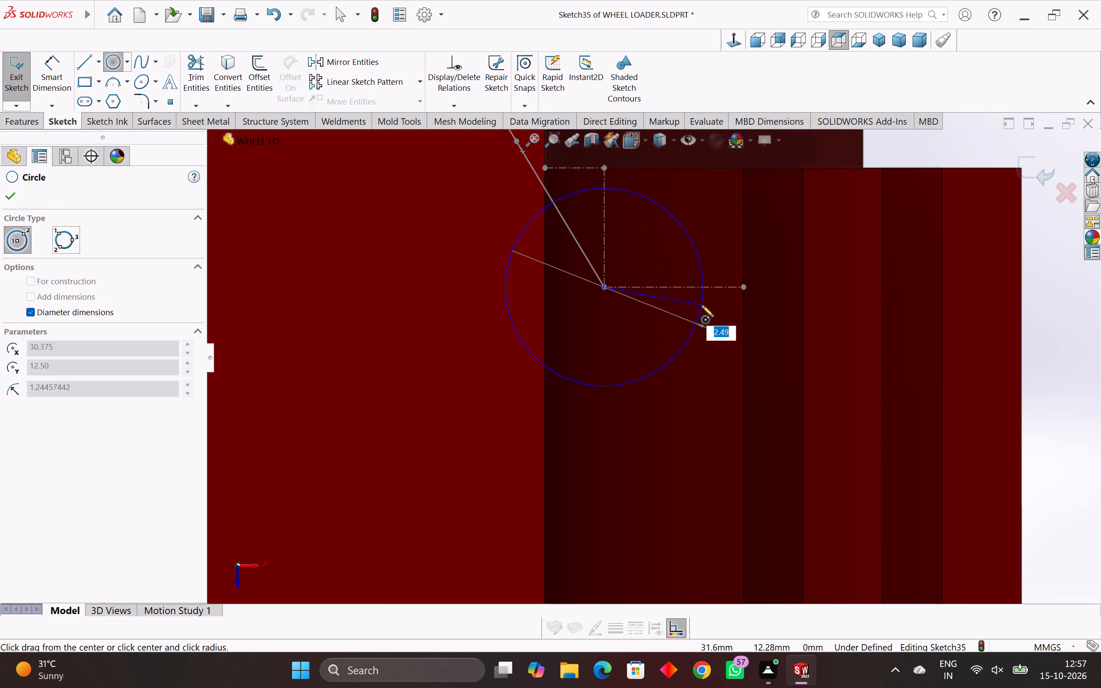
key("1")
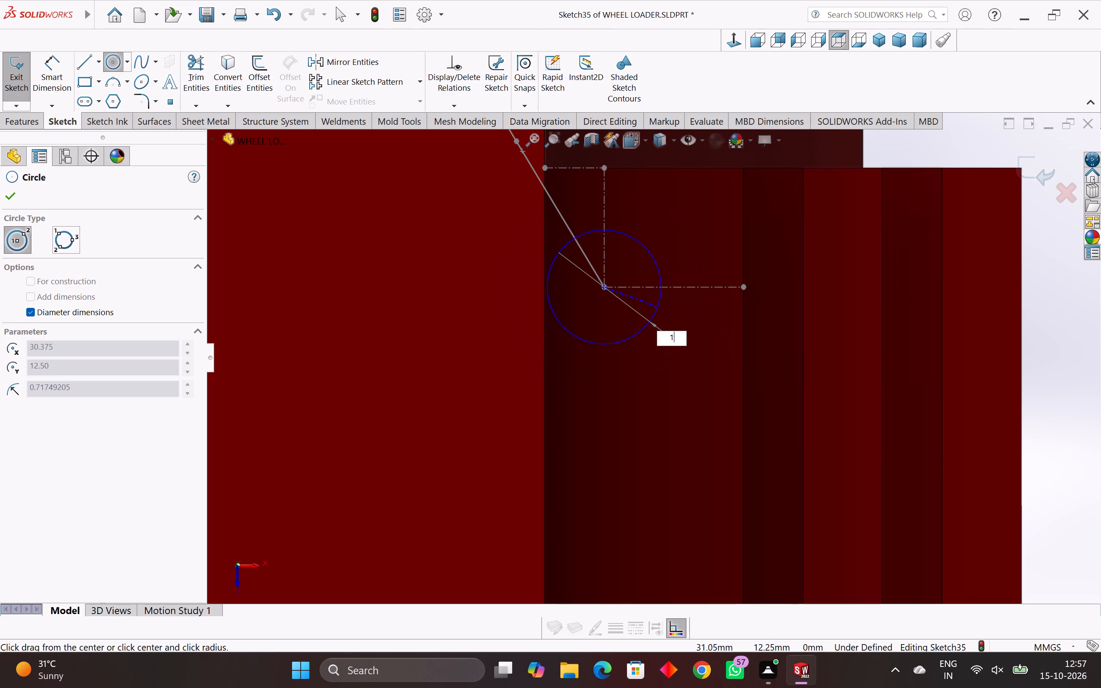
key("period")
key("1")
key("5")
key("Return")
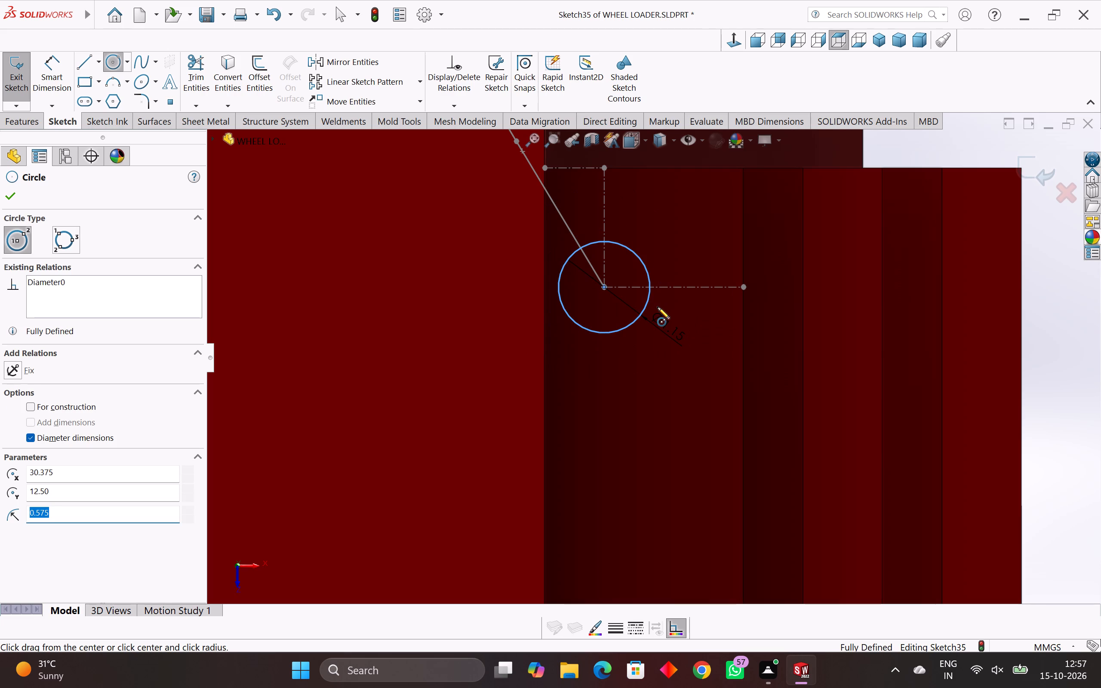
Sweep the 1.15 mm circle on the step face along the 3D sketch path to form the solid handrail.
scroll(728, 343, "down", 4)
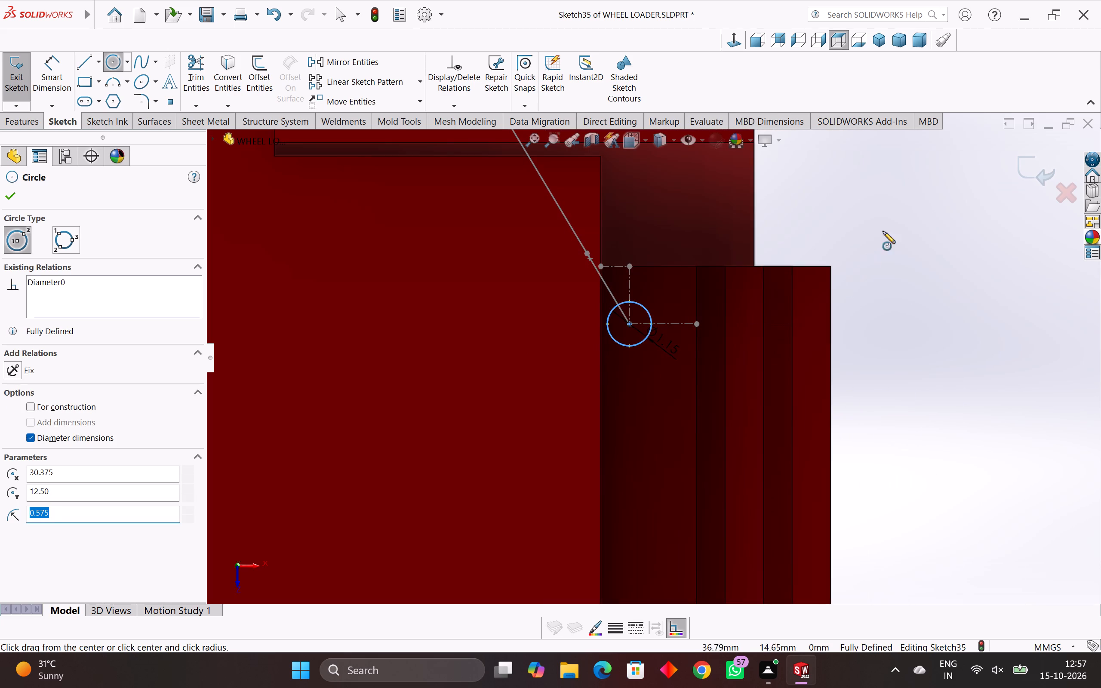
scroll(869, 374, "down", 2)
middle_click_drag(870, 375, 854, 375)
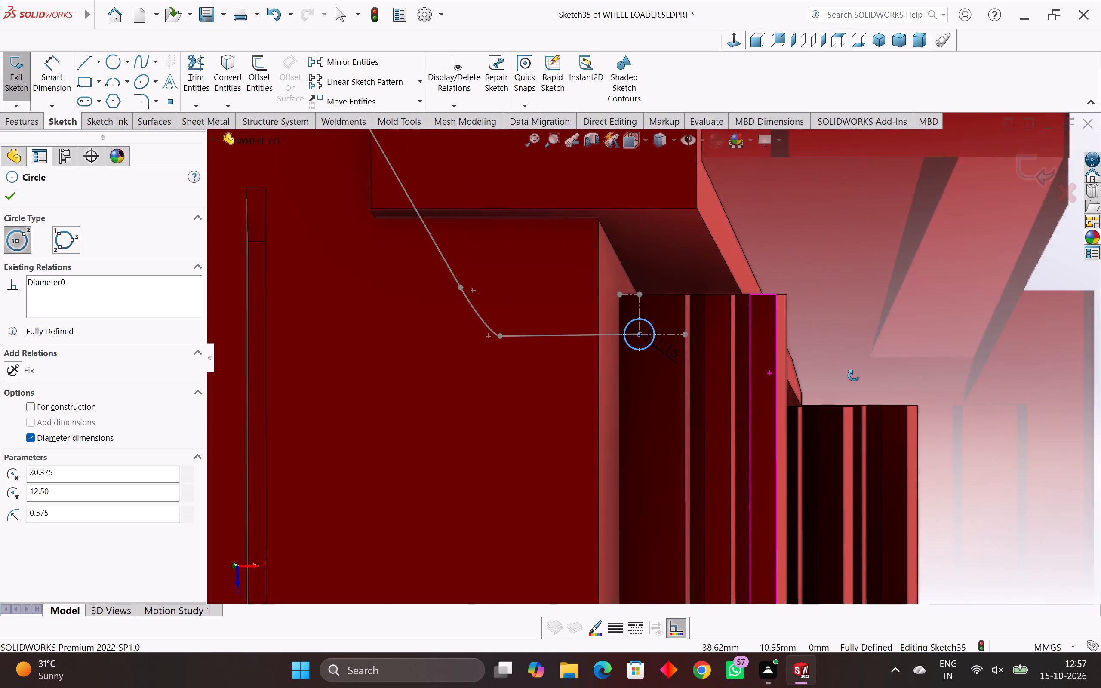
middle_click_drag(854, 375, 874, 407)
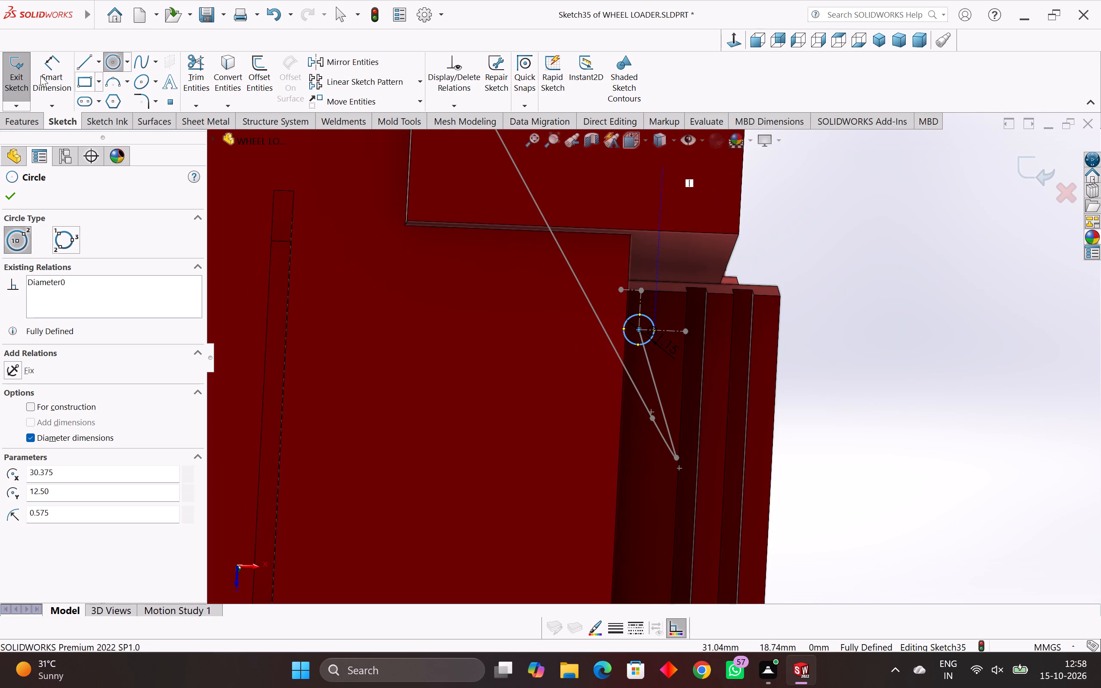
left_click(30, 115)
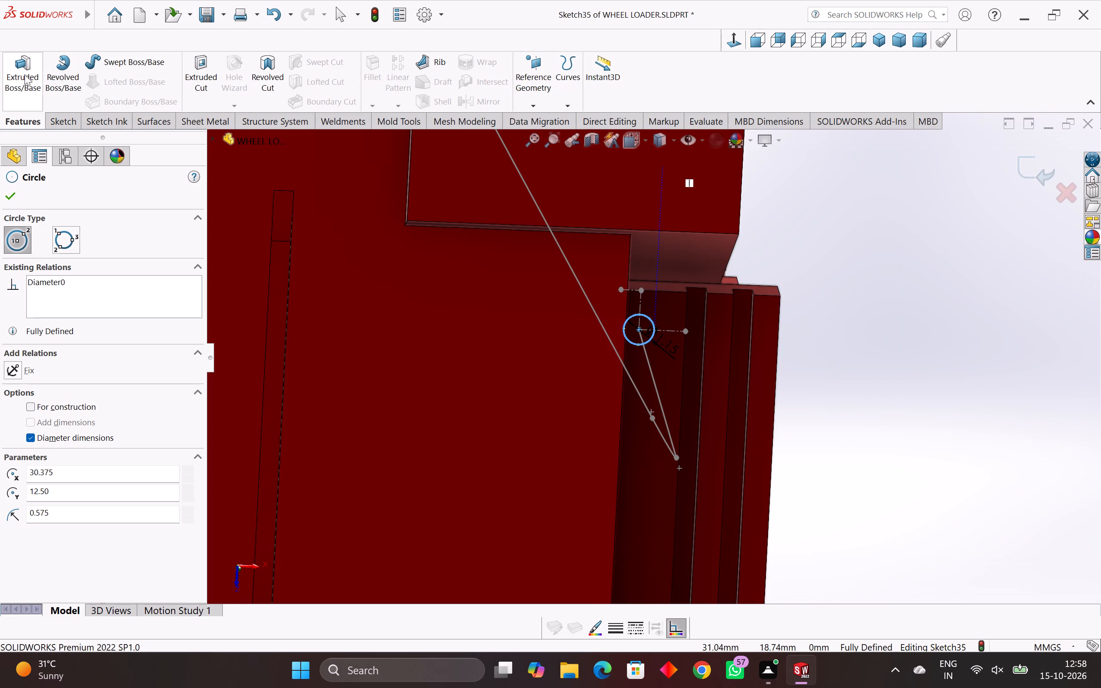
left_click(109, 57)
scroll(504, 291, "down", 1)
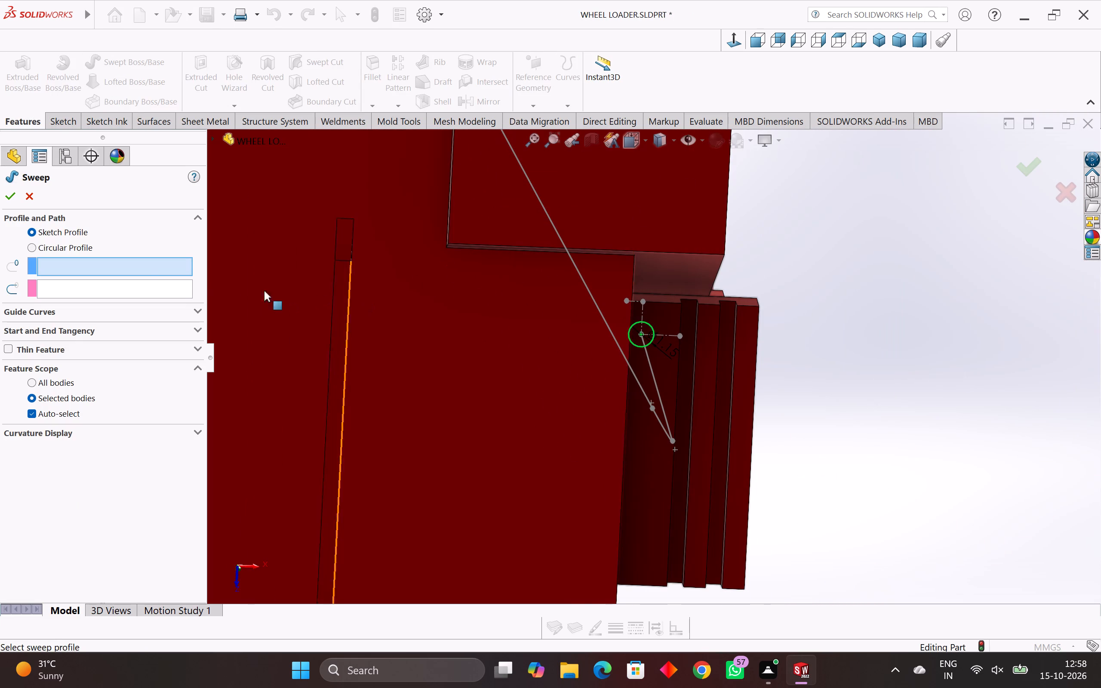
scroll(661, 355, "up", 6)
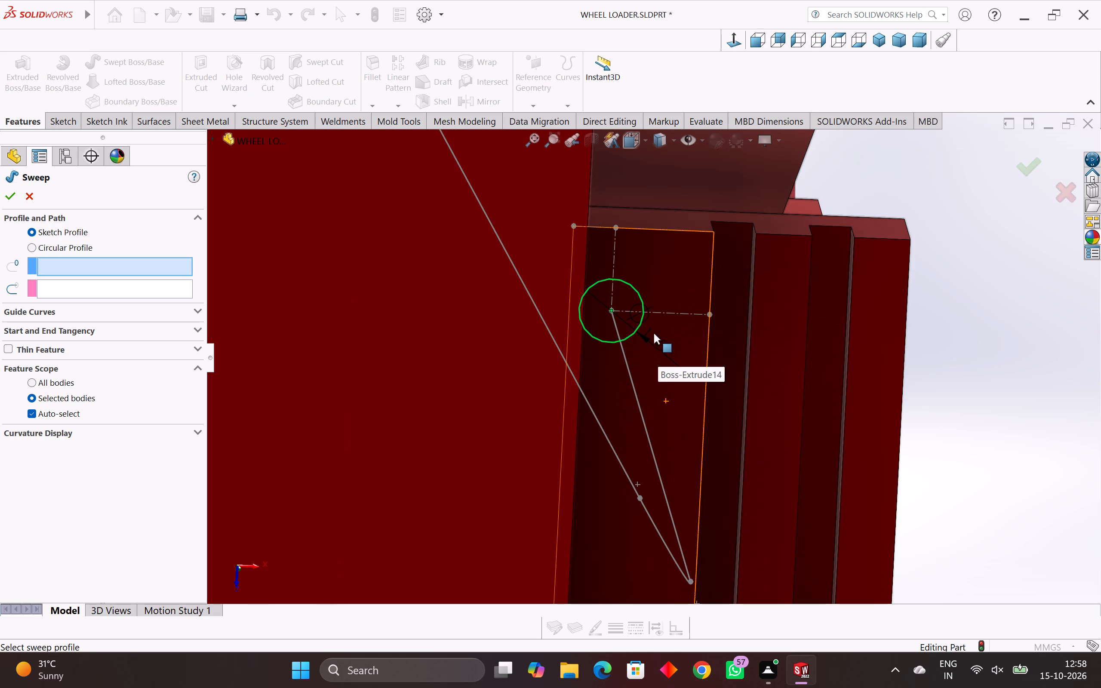
scroll(640, 318, "up", 2)
left_click(619, 258)
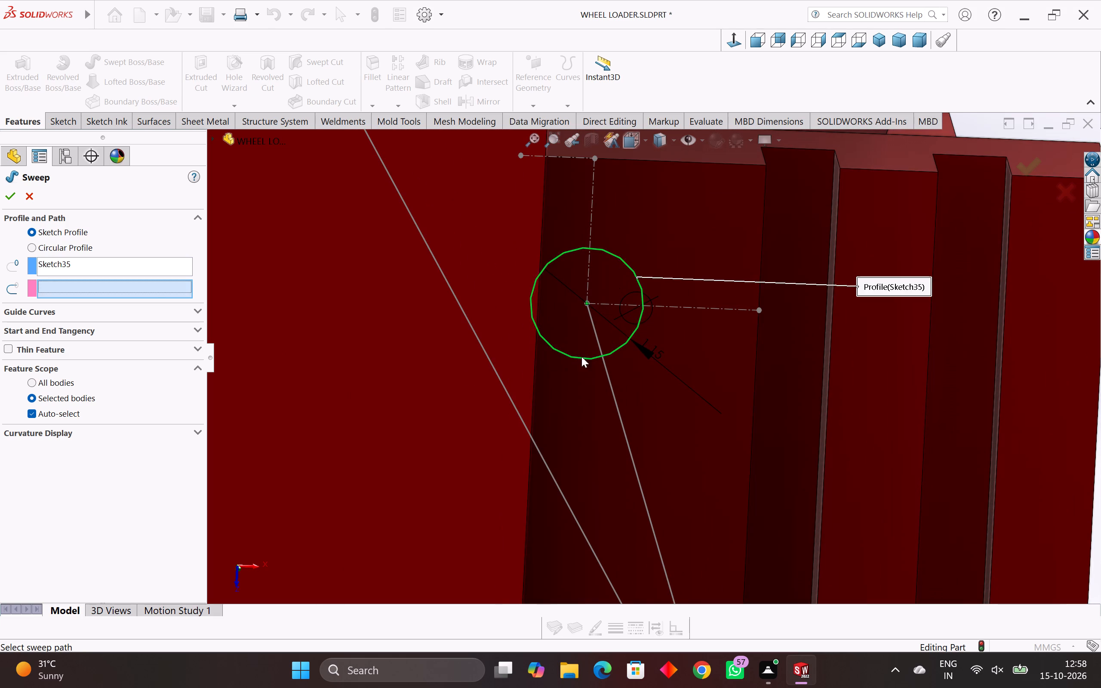
left_click(438, 264)
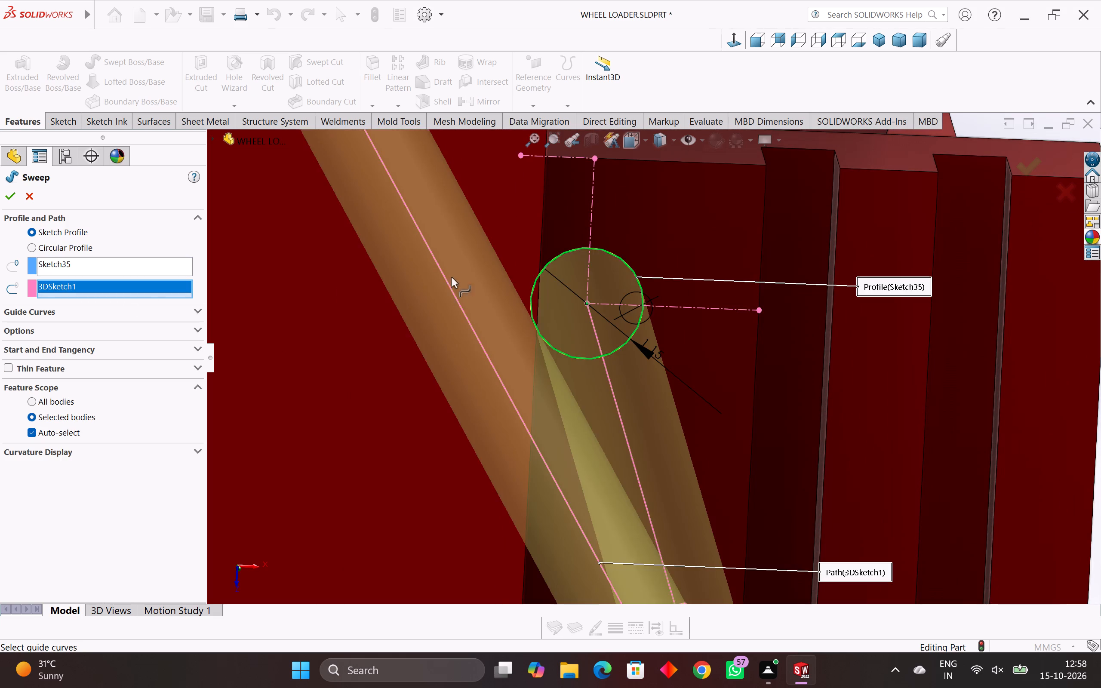
scroll(580, 353, "down", 9)
middle_click_drag(590, 353, 547, 327)
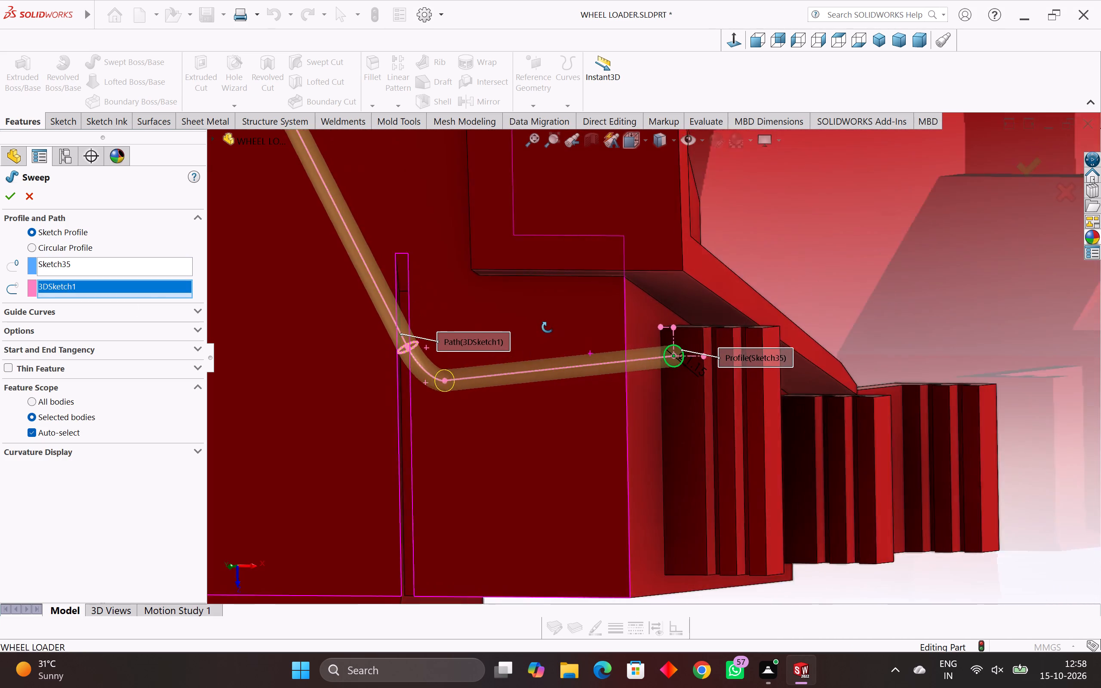
middle_click_drag(547, 327, 535, 307)
scroll(538, 307, "down", 5)
middle_click_drag(541, 310, 499, 331)
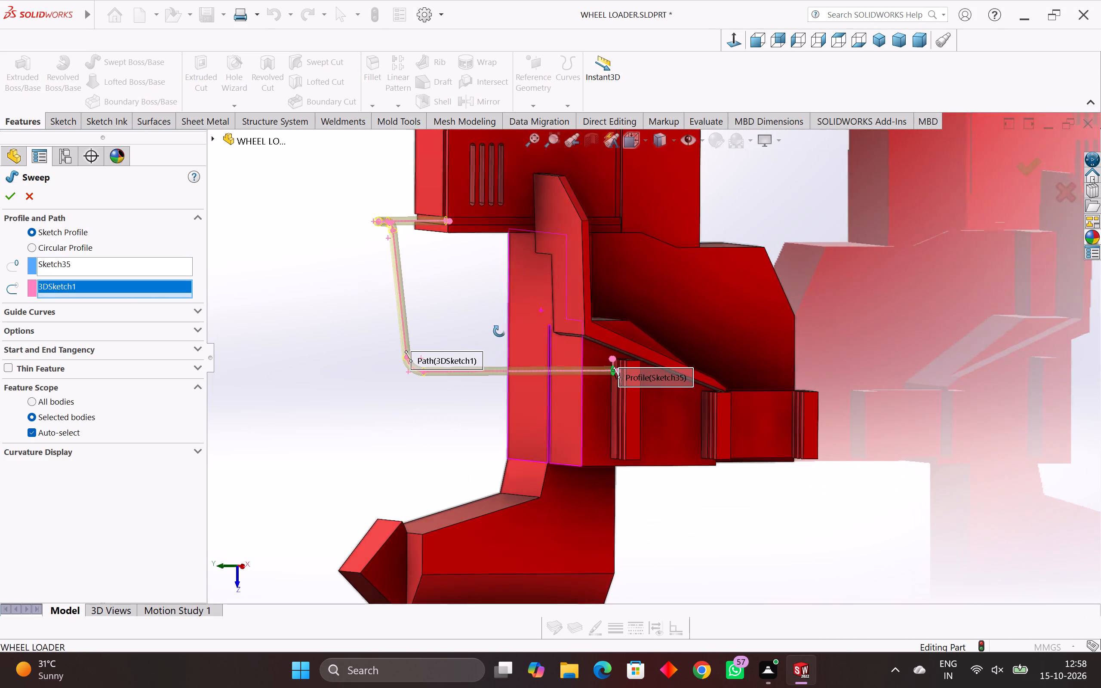
middle_click_drag(499, 331, 490, 378)
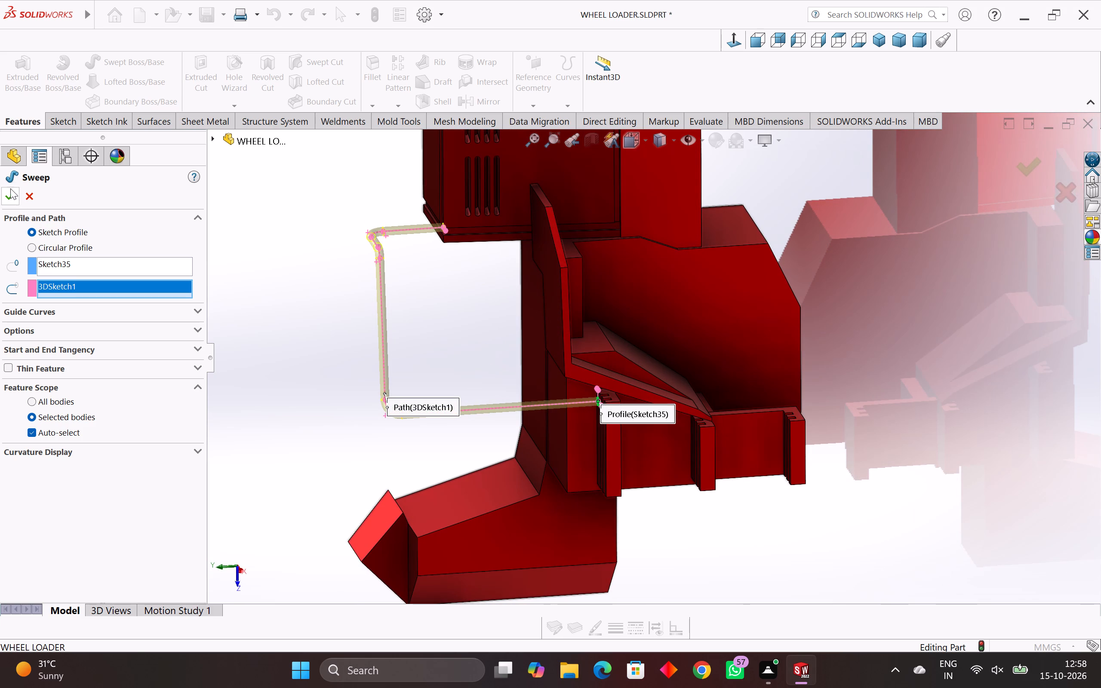
left_click(6, 197)
Examine the swept handrail from several angles, checking its bends and where its ends meet the step block and the body.
scroll(424, 353, "down", 2)
middle_click_drag(436, 365, 471, 360)
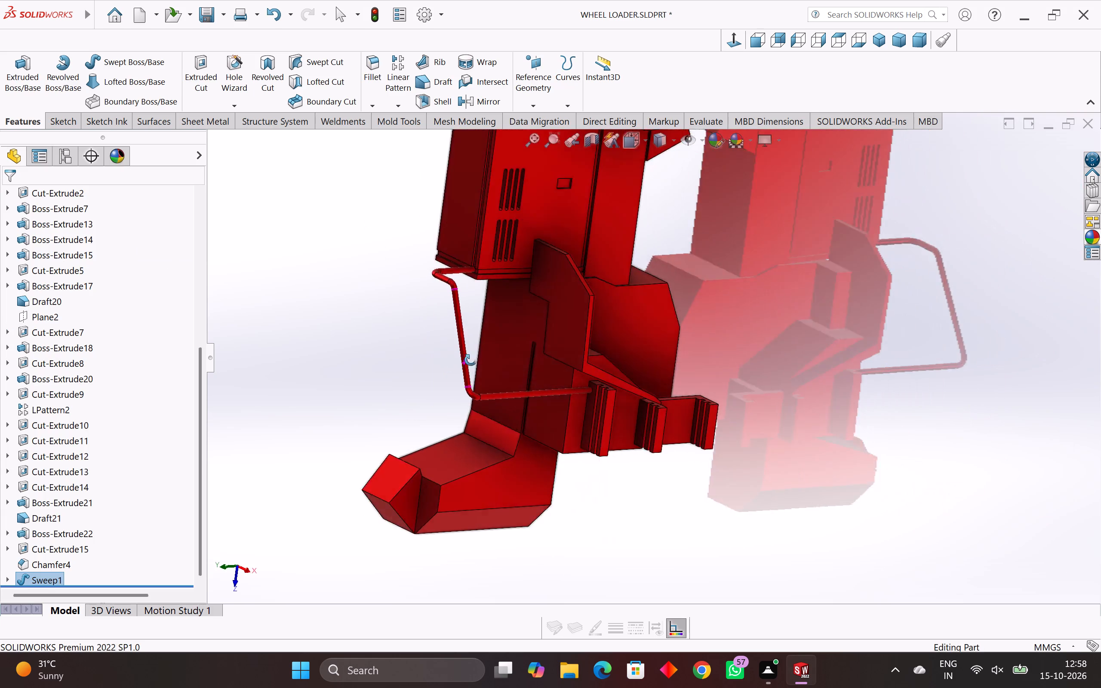
middle_click_drag(471, 360, 497, 347)
scroll(497, 347, "down", 2)
scroll(510, 391, "down", 3)
middle_click_drag(515, 398, 451, 272)
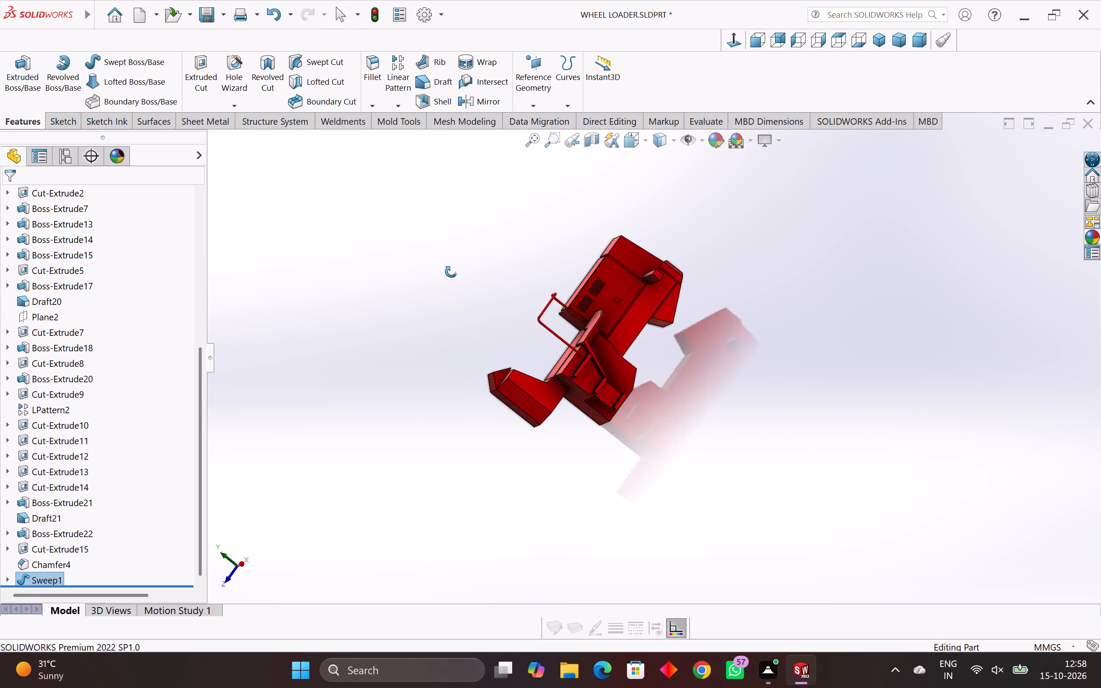
middle_click_drag(451, 272, 438, 282)
middle_click_drag(679, 317, 717, 473)
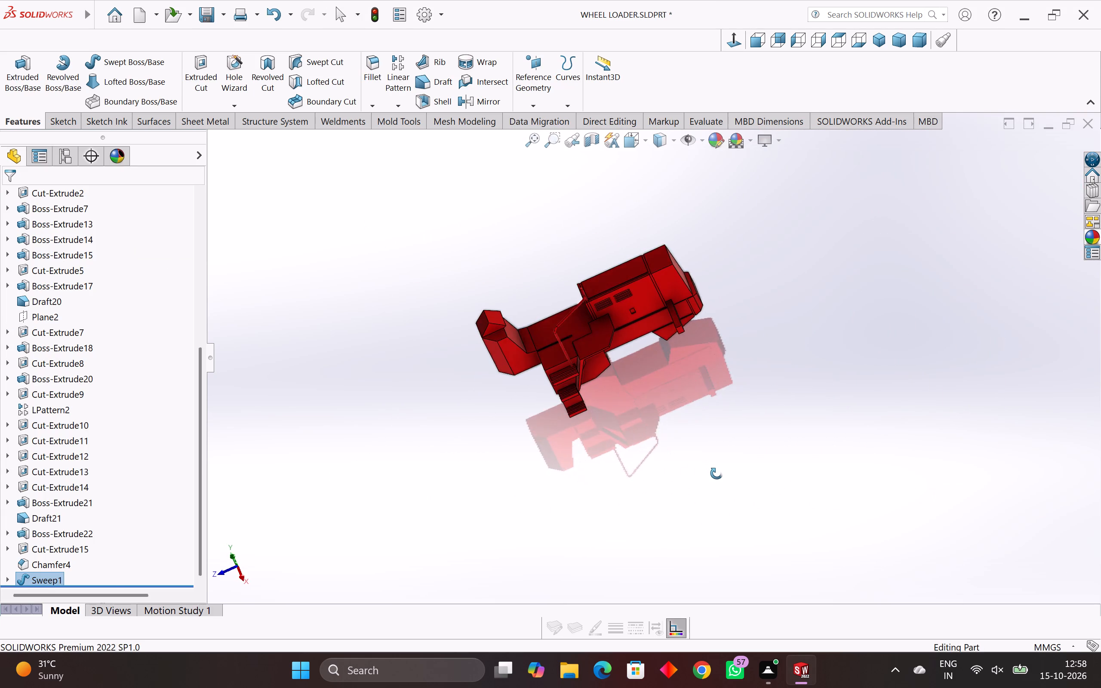
middle_click_drag(717, 473, 717, 467)
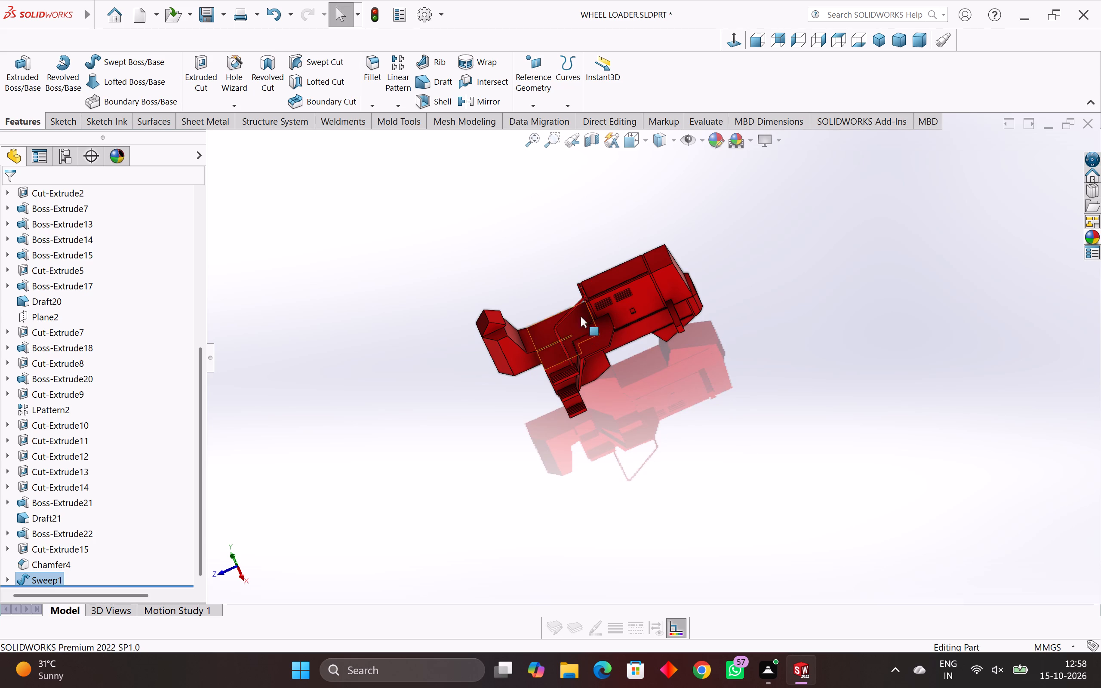
middle_click_drag(581, 317, 540, 350)
scroll(577, 315, "up", 14)
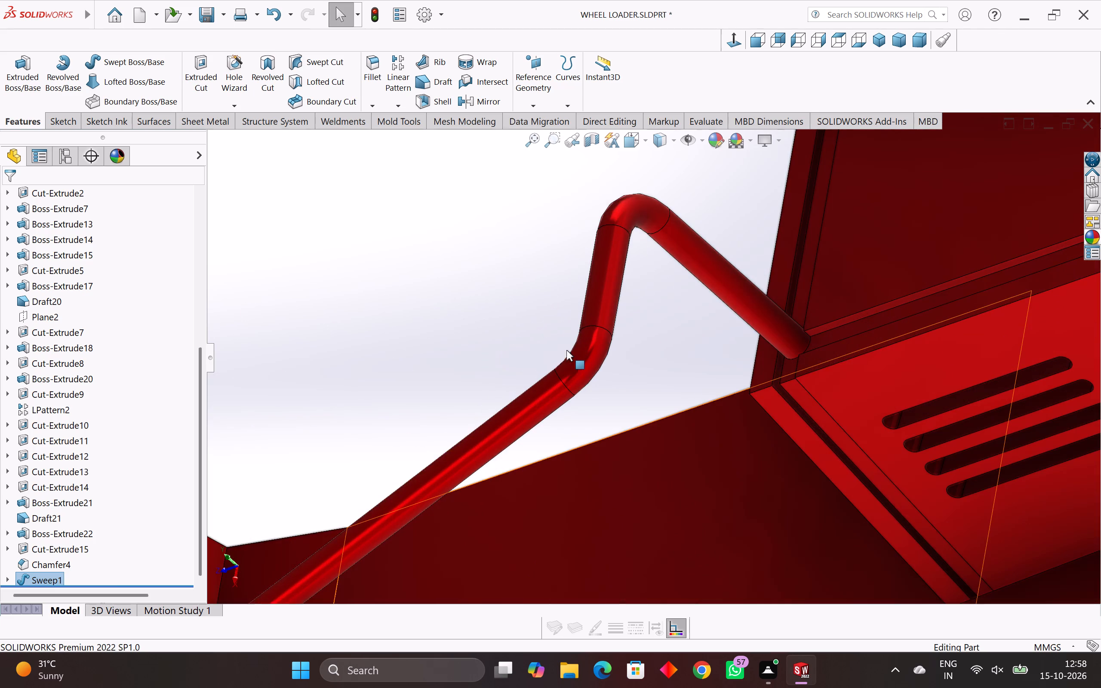
middle_click_drag(589, 389, 671, 485)
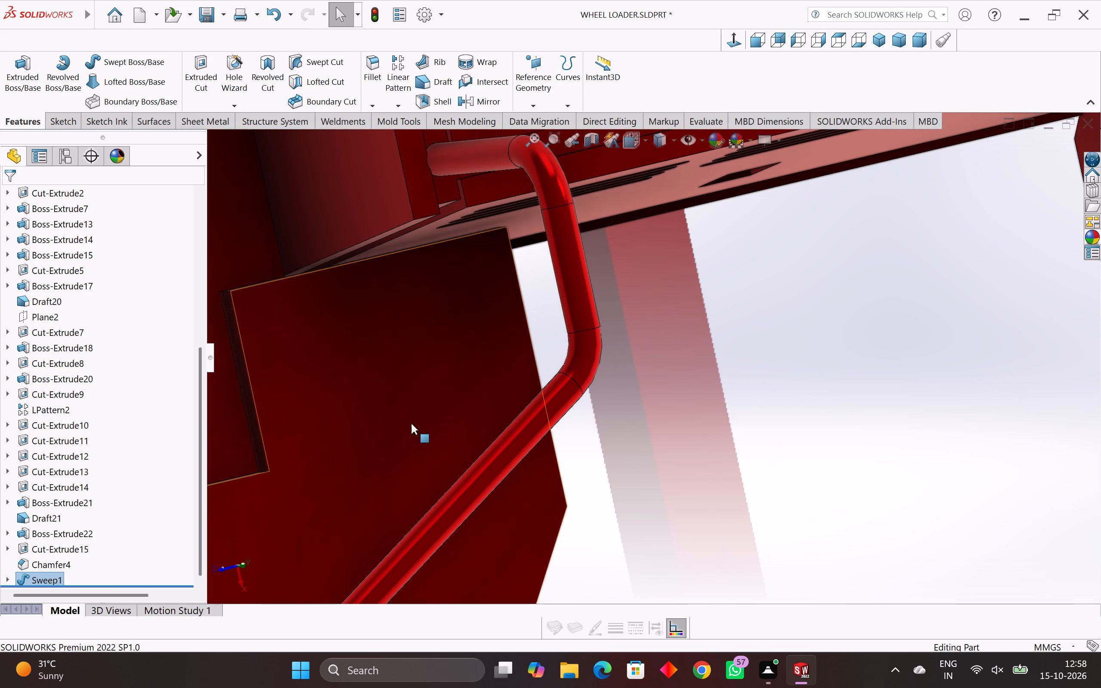
middle_click_drag(414, 430, 445, 456)
scroll(445, 456, "down", 4)
scroll(505, 459, "down", 4)
middle_click_drag(506, 460, 621, 500)
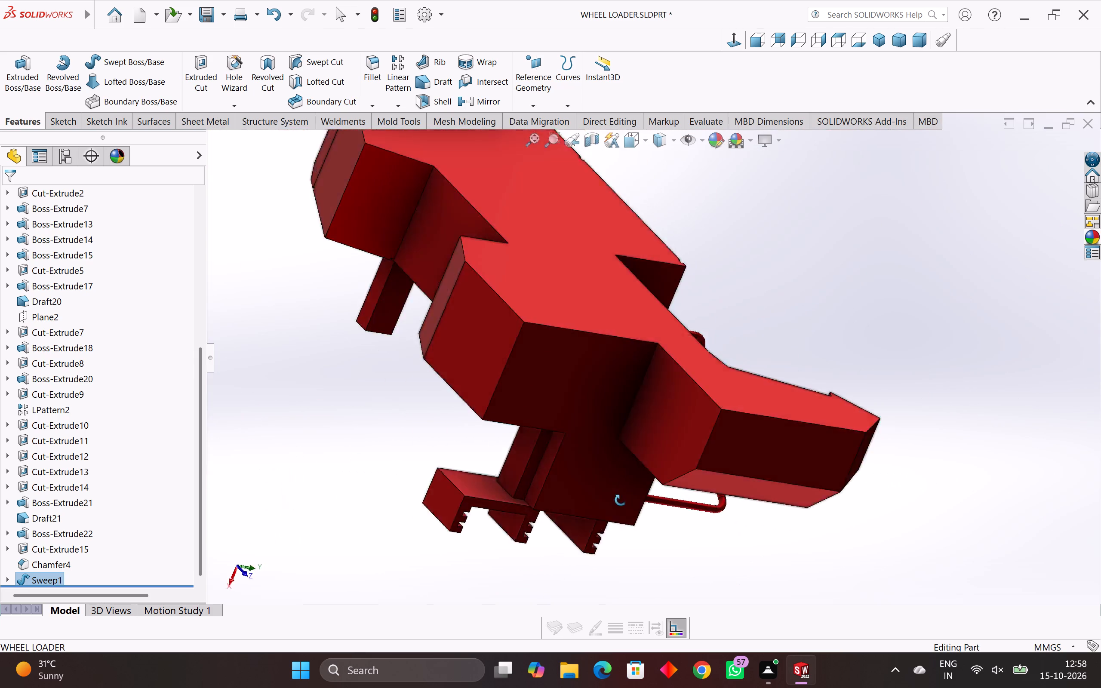
middle_click_drag(621, 500, 808, 611)
middle_click_drag(803, 612, 880, 600)
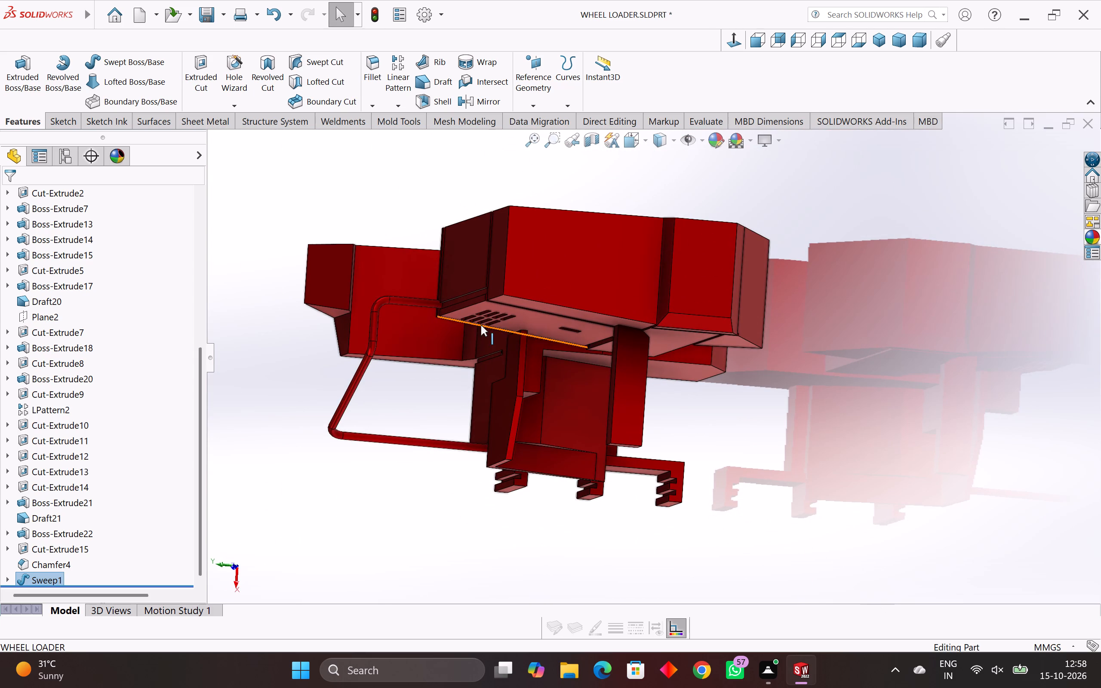
middle_click_drag(481, 325, 602, 224)
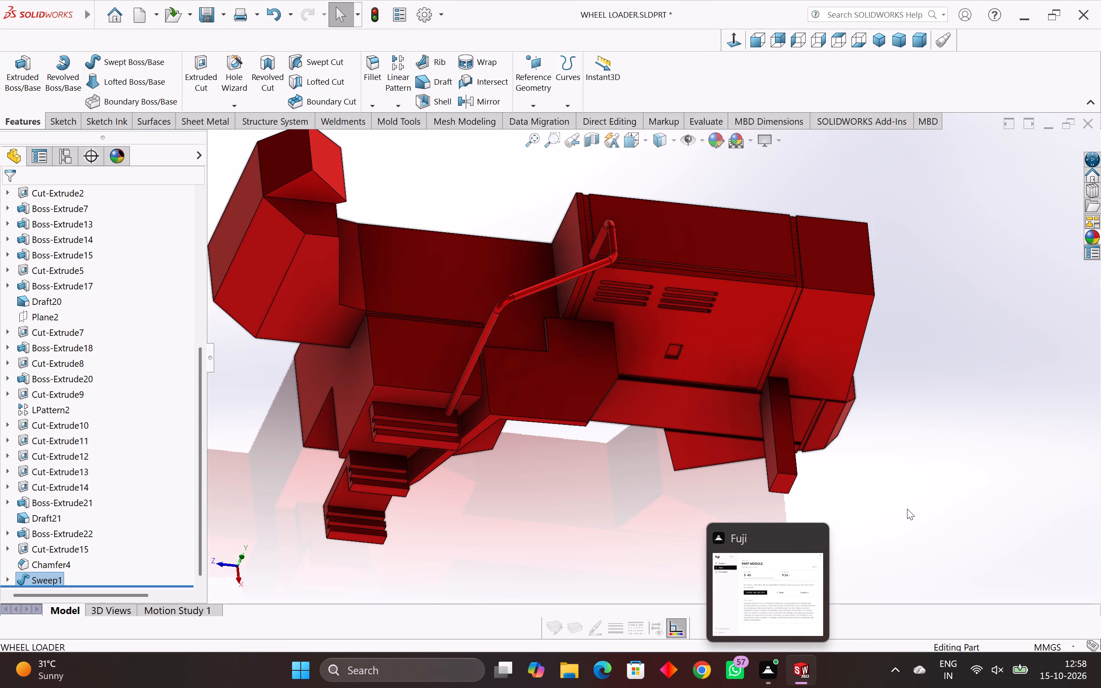
middle_click_drag(810, 458, 781, 492)
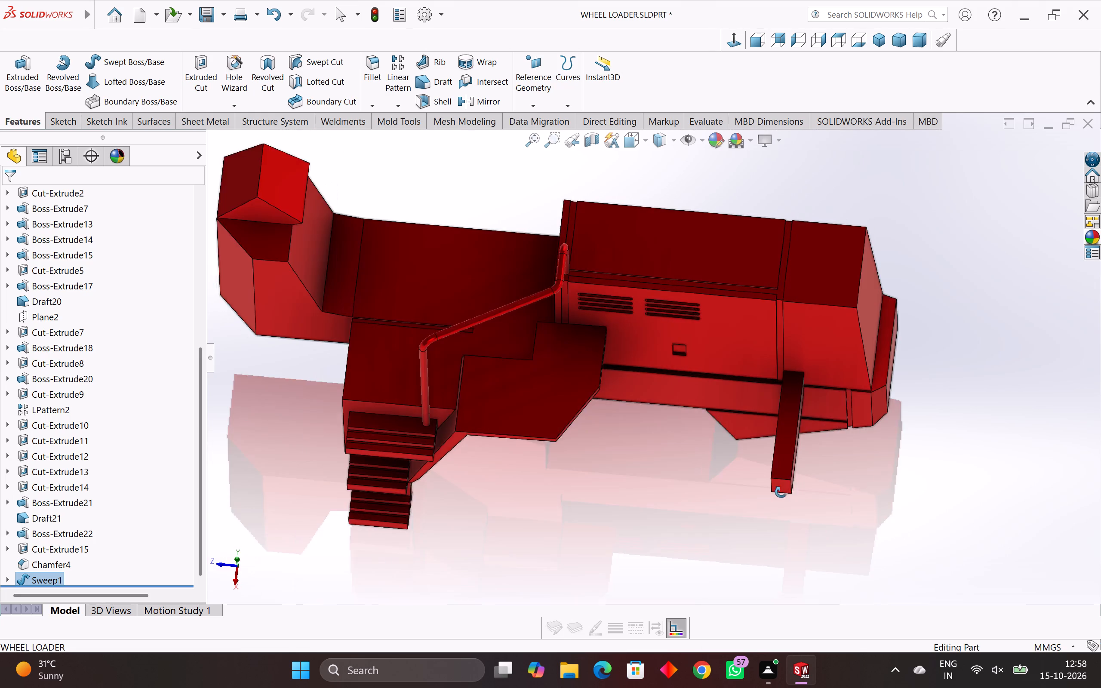
middle_click_drag(781, 492, 781, 366)
scroll(781, 366, "down", 3)
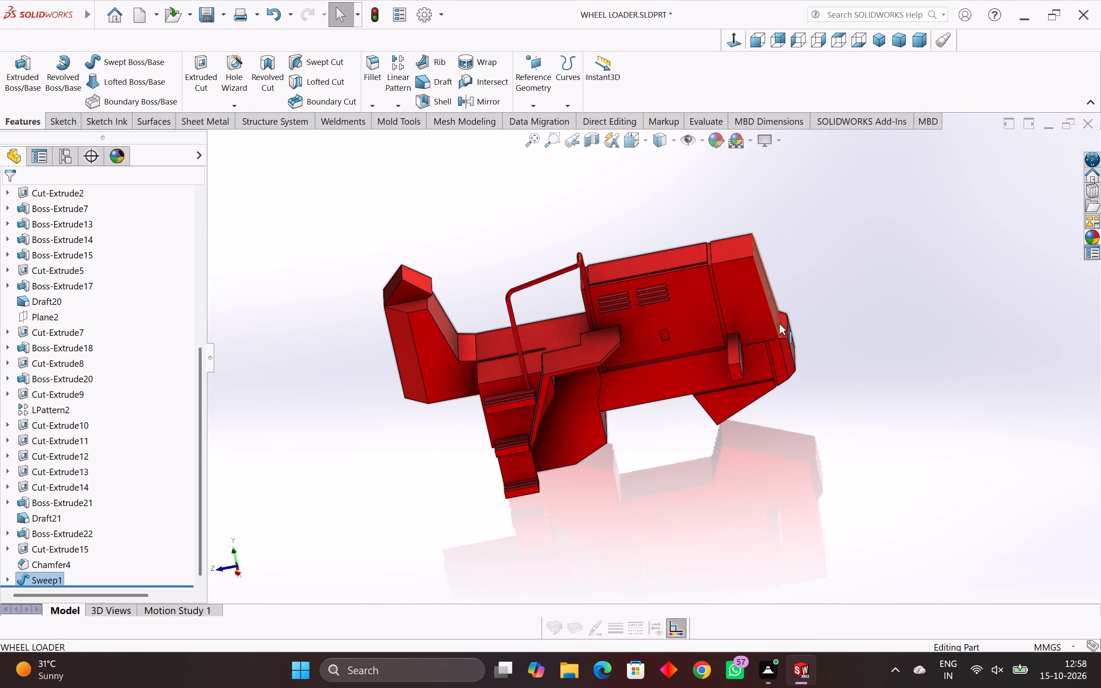
middle_click_drag(779, 324, 784, 348)
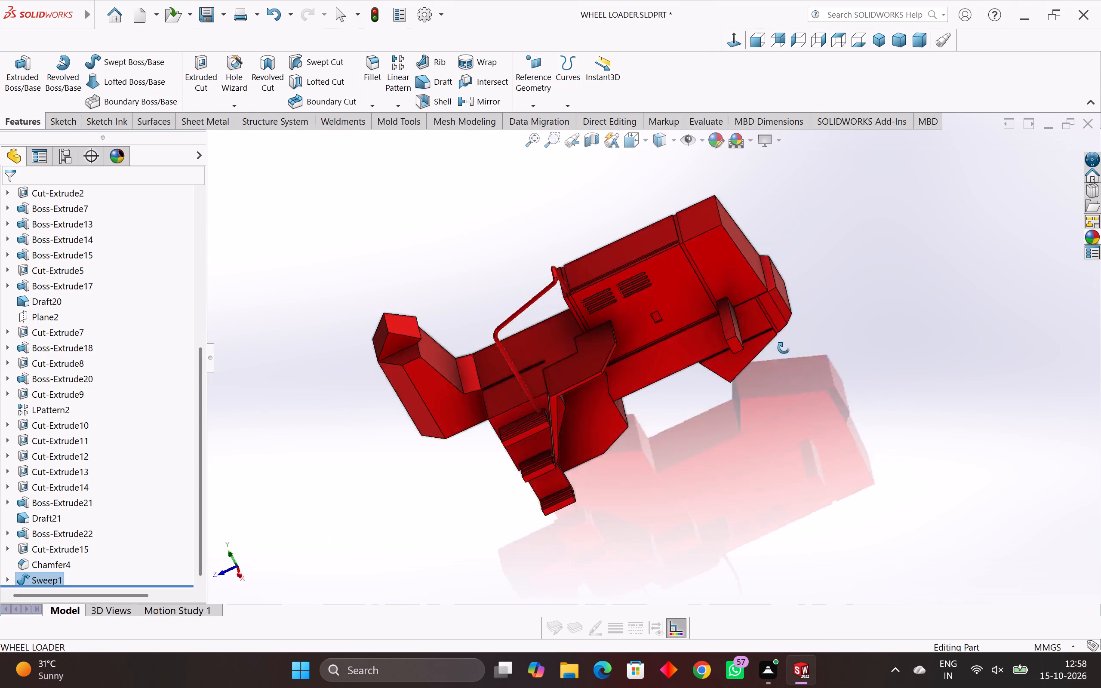
middle_click_drag(784, 348, 812, 227)
middle_click_drag(710, 249, 723, 364)
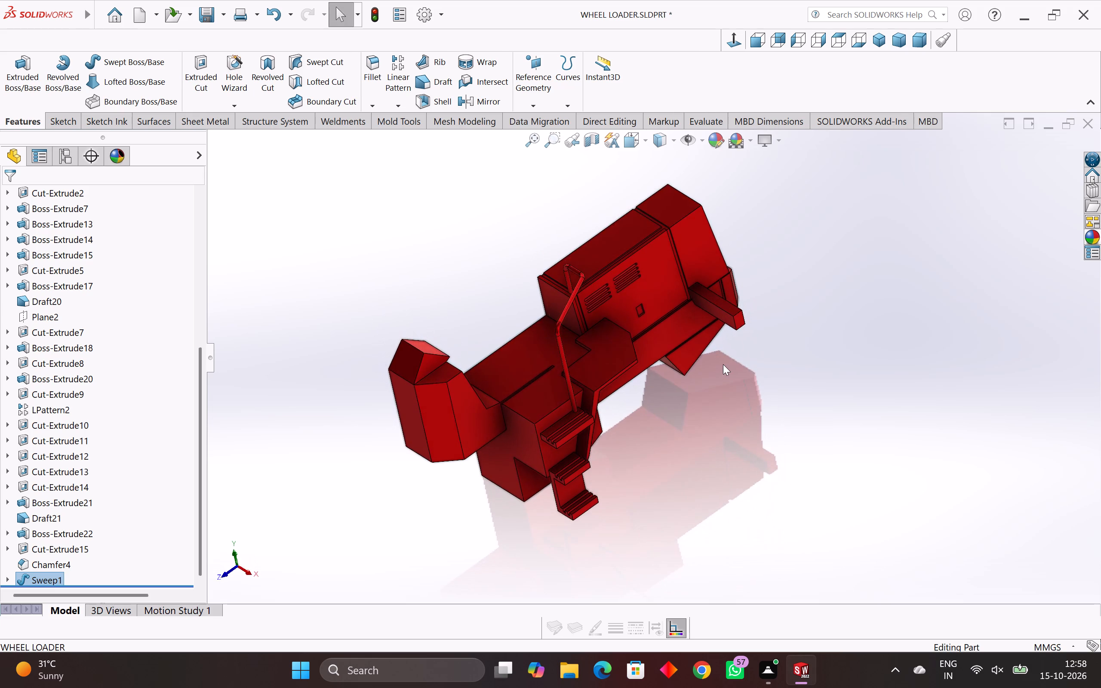
middle_click_drag(721, 369, 710, 329)
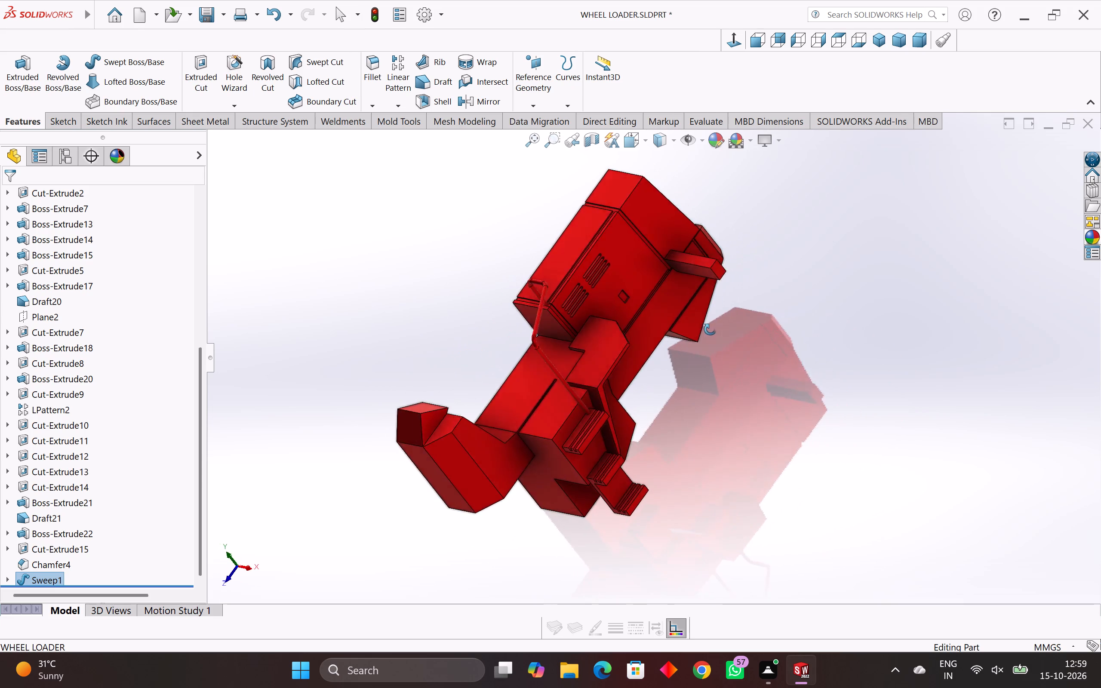
middle_click_drag(710, 329, 729, 384)
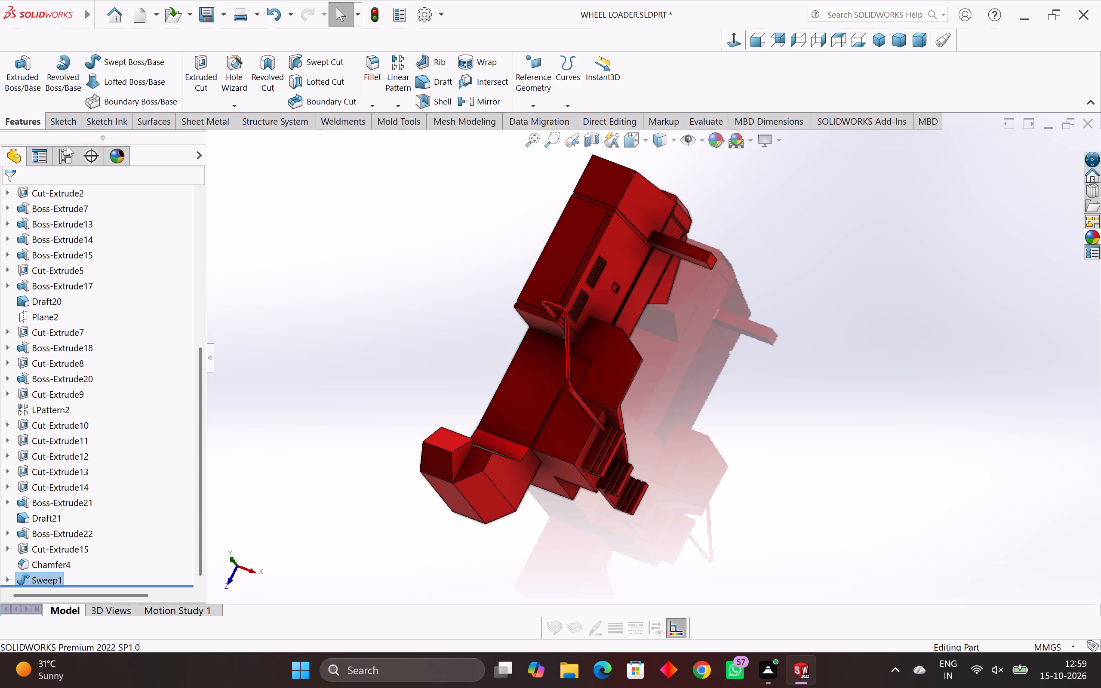
Start a new 3D sketch for a path on the small Boss-Extrude3 face at the body's chamfered end.
left_click(64, 128)
left_click(18, 107)
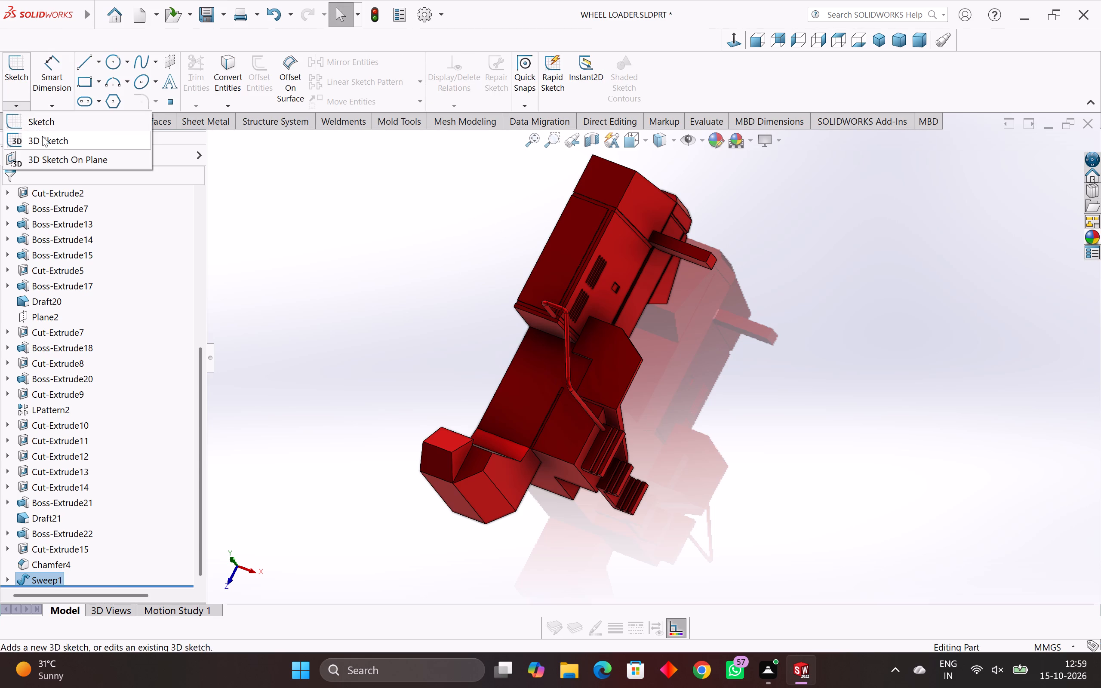
left_click(43, 138)
left_click(474, 464)
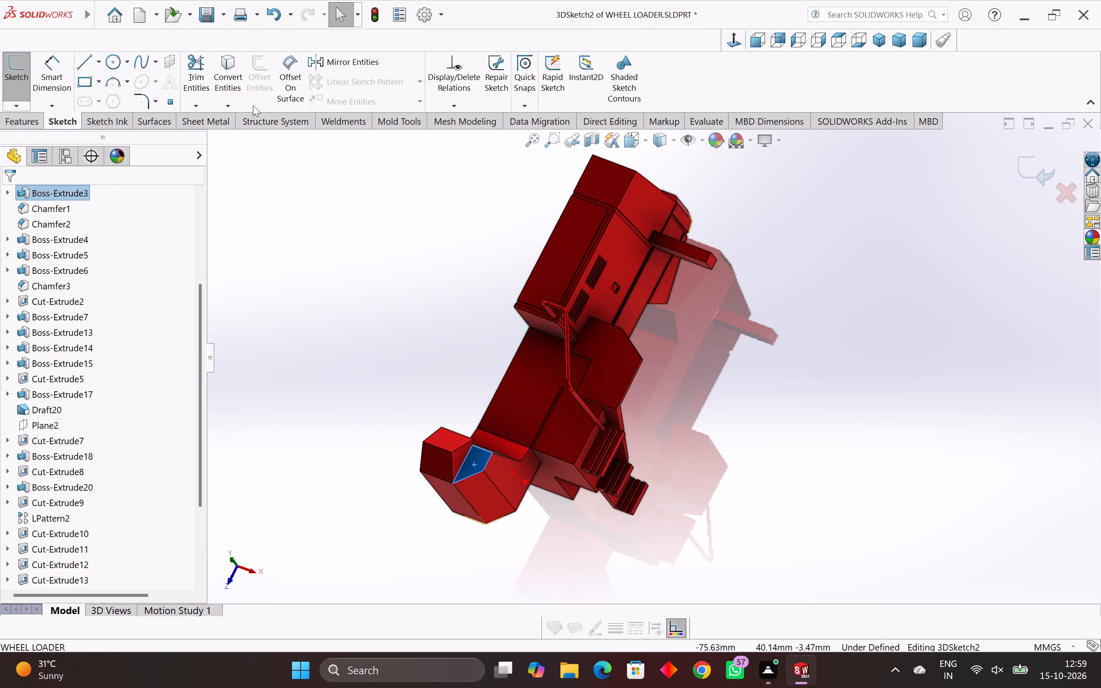
left_click(738, 39)
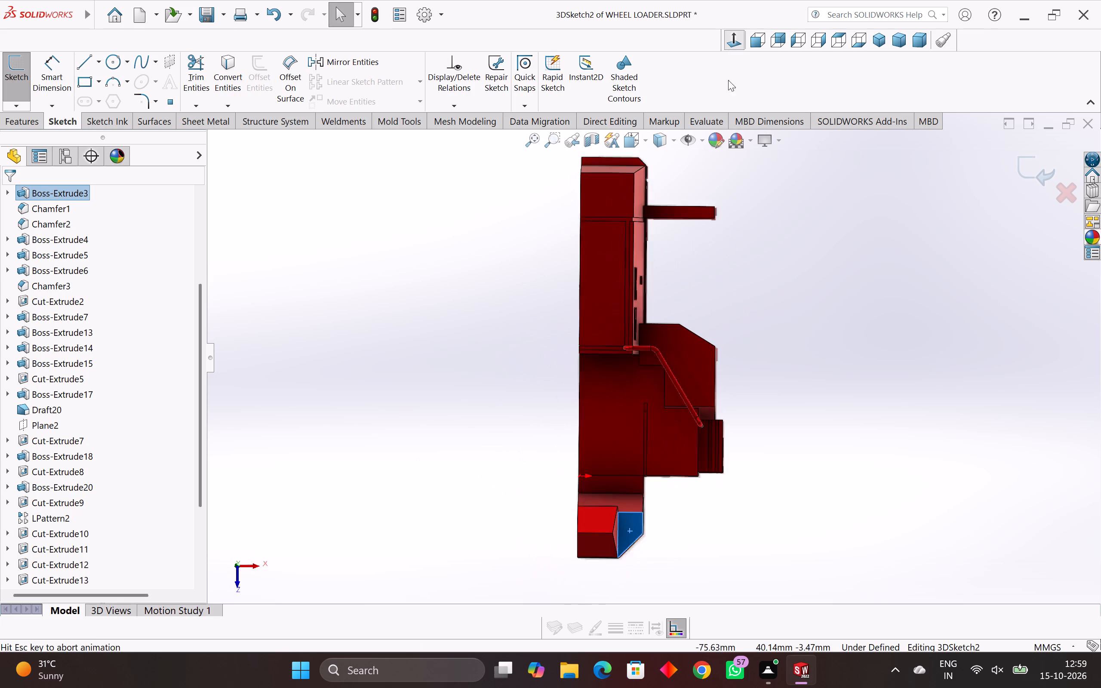
middle_click_drag(651, 540, 495, 473)
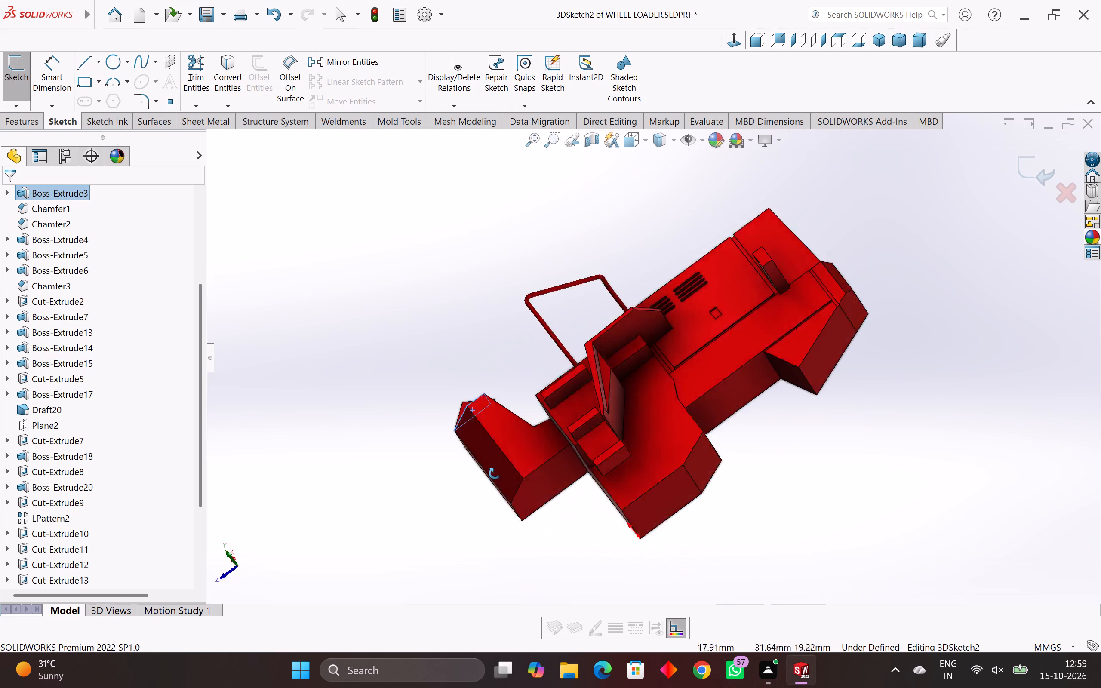
middle_click_drag(495, 473, 577, 567)
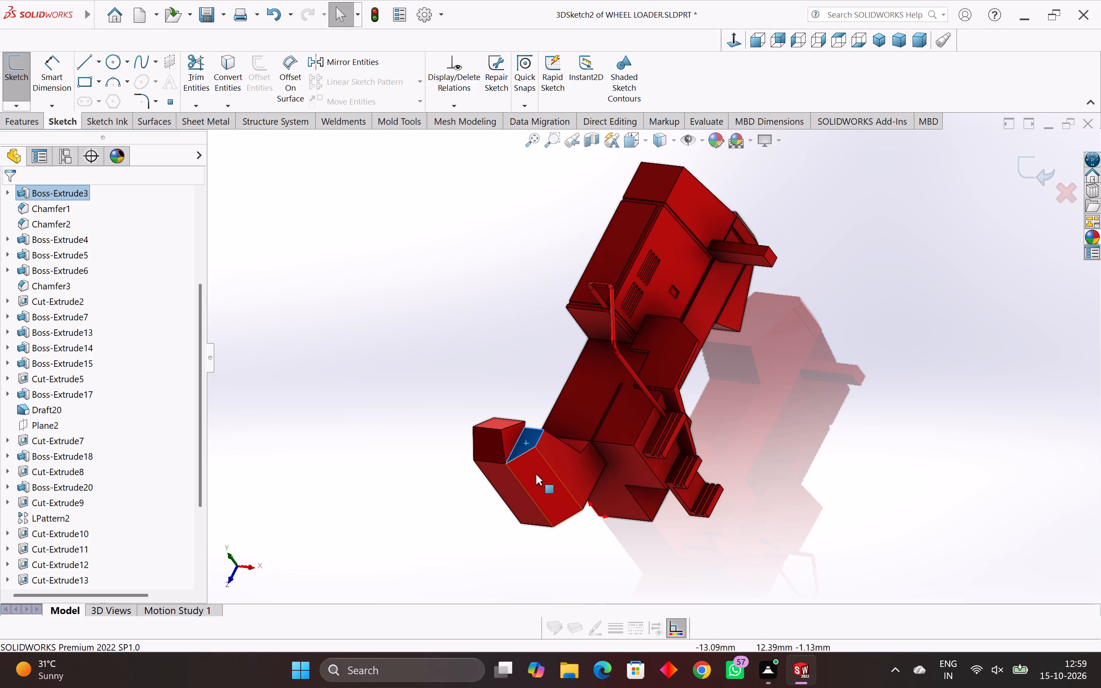
scroll(531, 462, "down", 1)
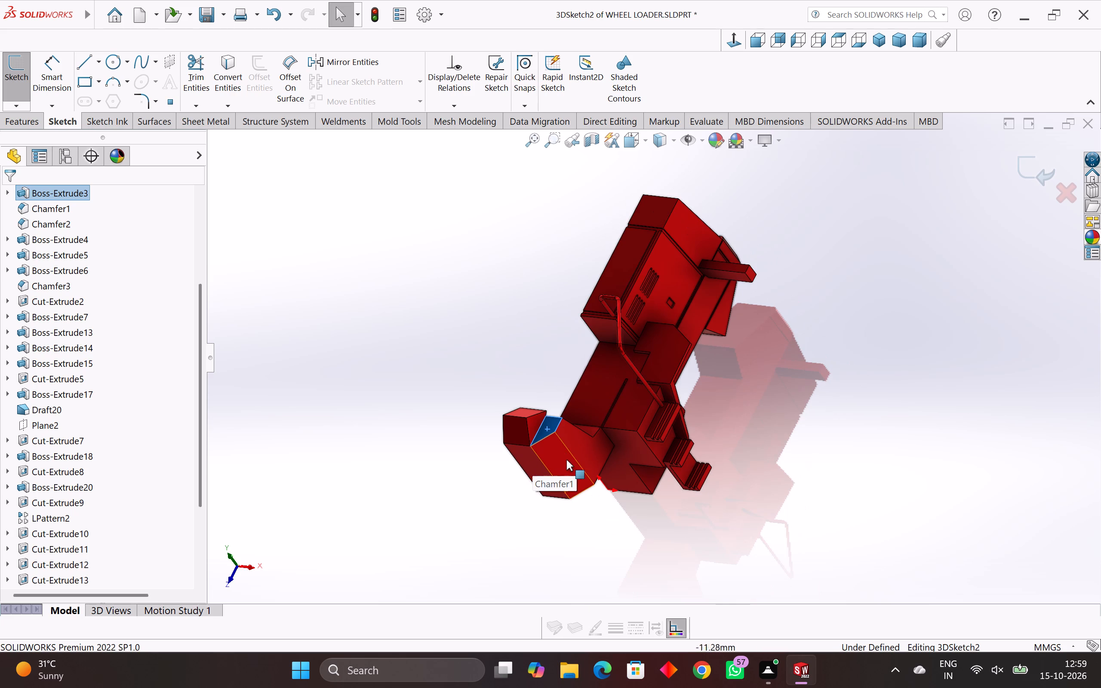
middle_click_drag(566, 460, 560, 642)
scroll(517, 464, "up", 4)
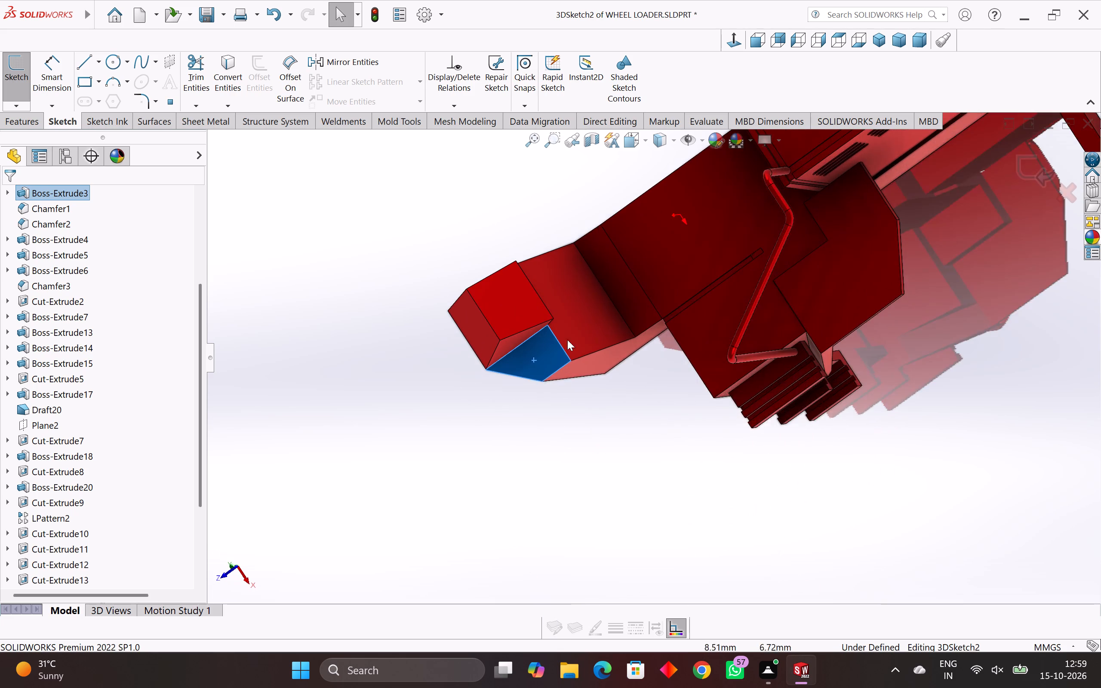
scroll(569, 328, "up", 4)
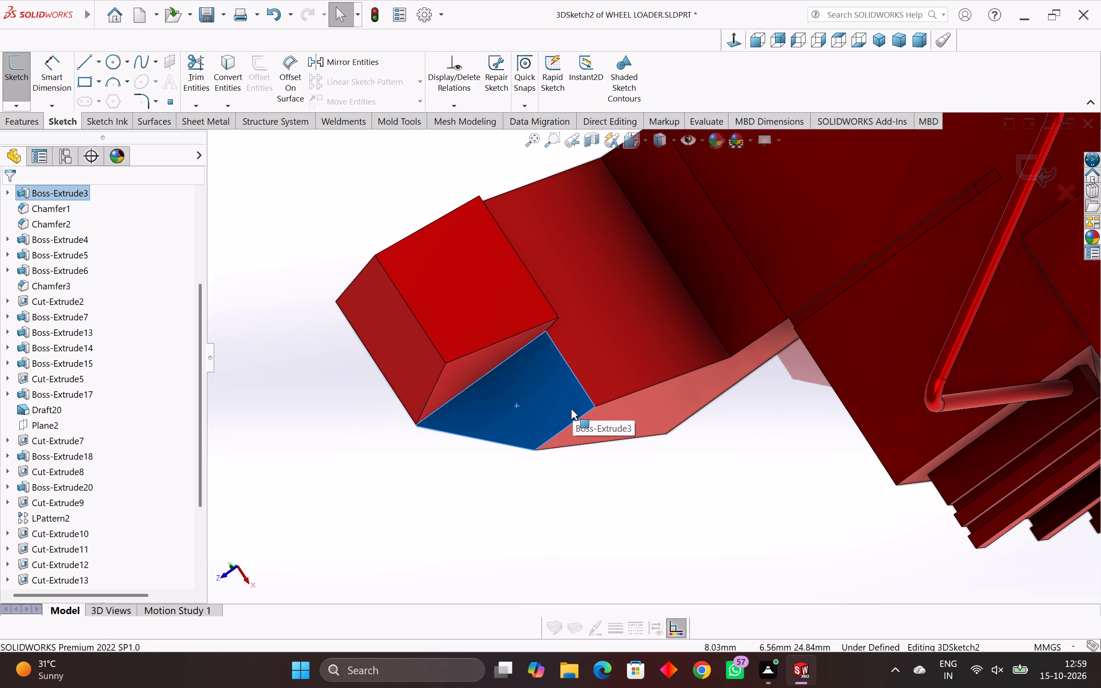
key("Escape")
scroll(564, 356, "up", 3)
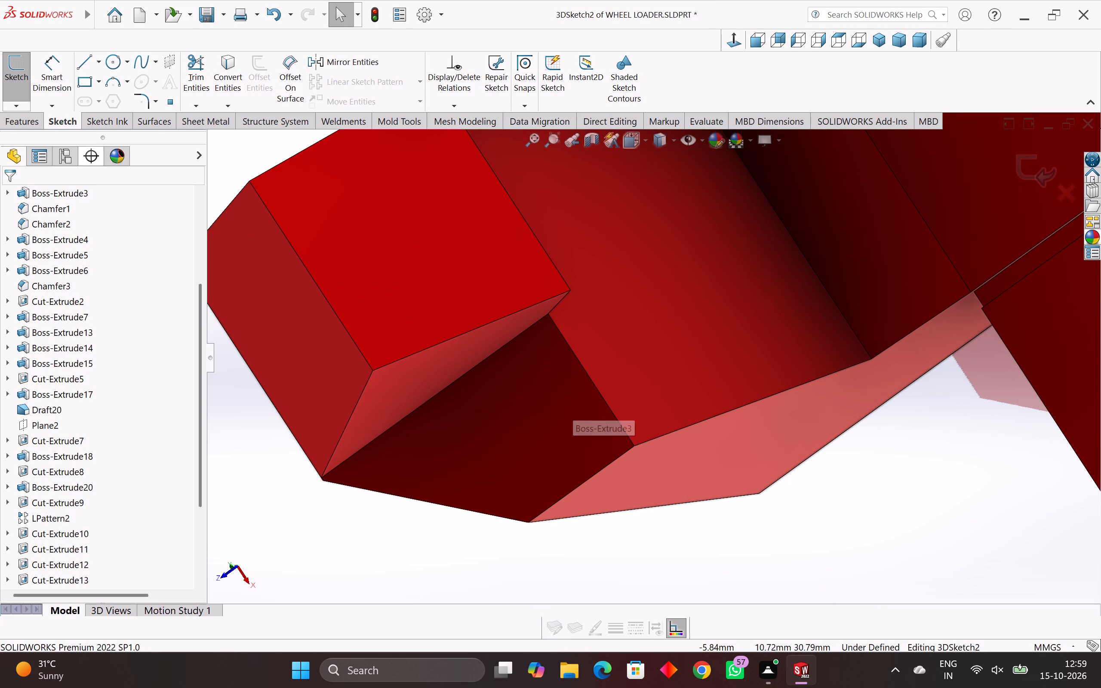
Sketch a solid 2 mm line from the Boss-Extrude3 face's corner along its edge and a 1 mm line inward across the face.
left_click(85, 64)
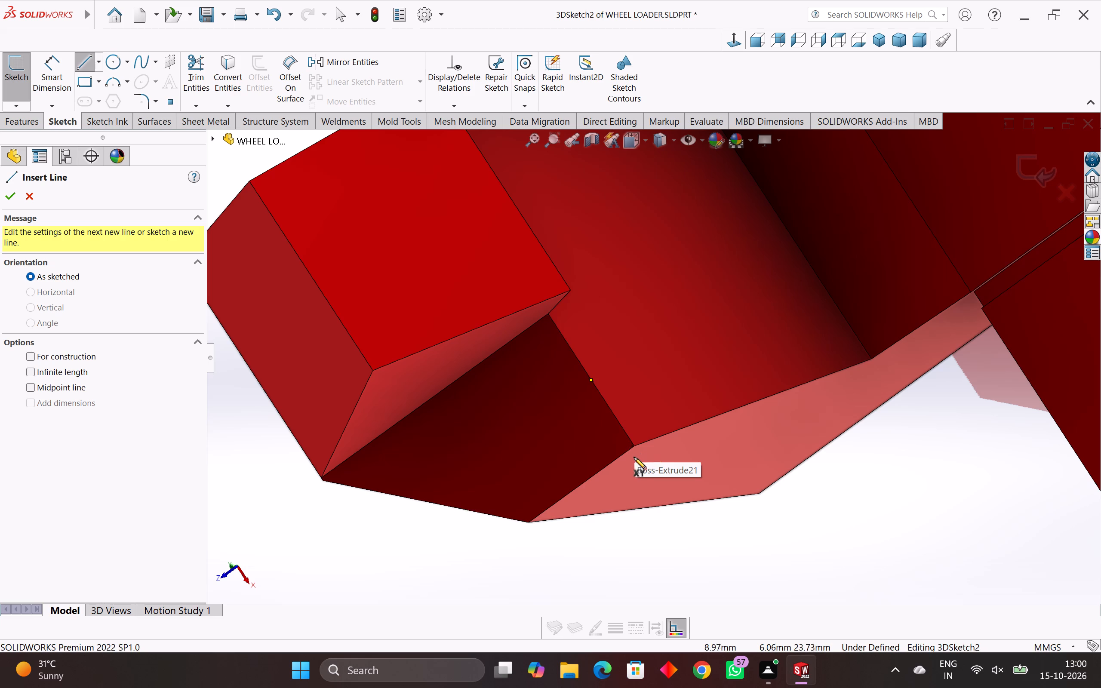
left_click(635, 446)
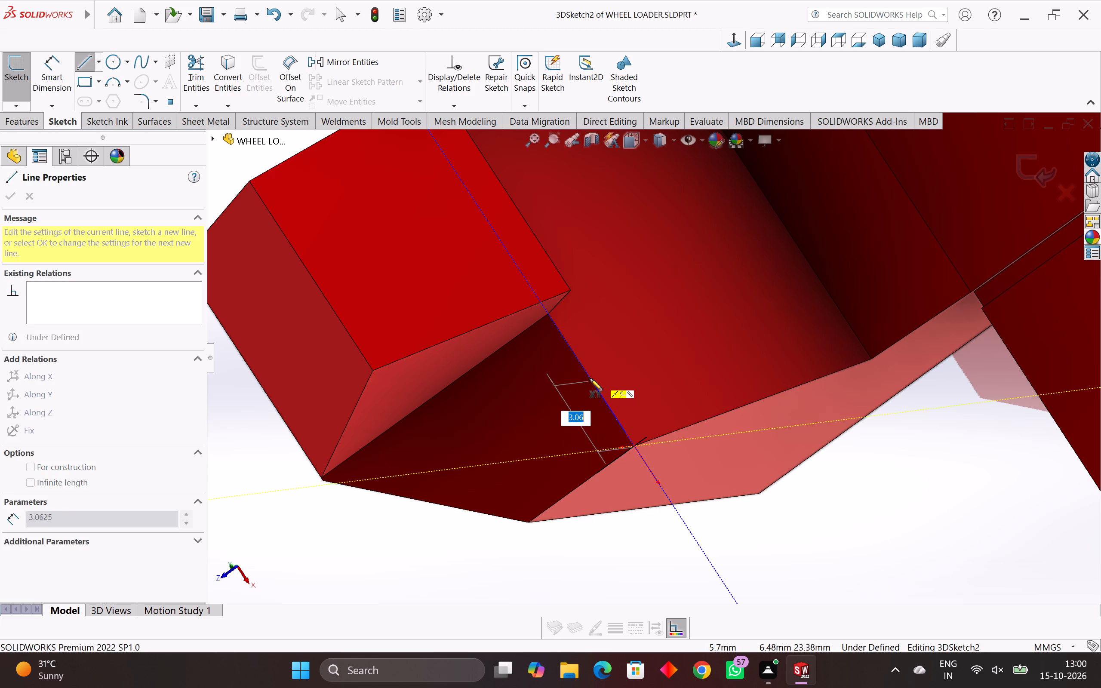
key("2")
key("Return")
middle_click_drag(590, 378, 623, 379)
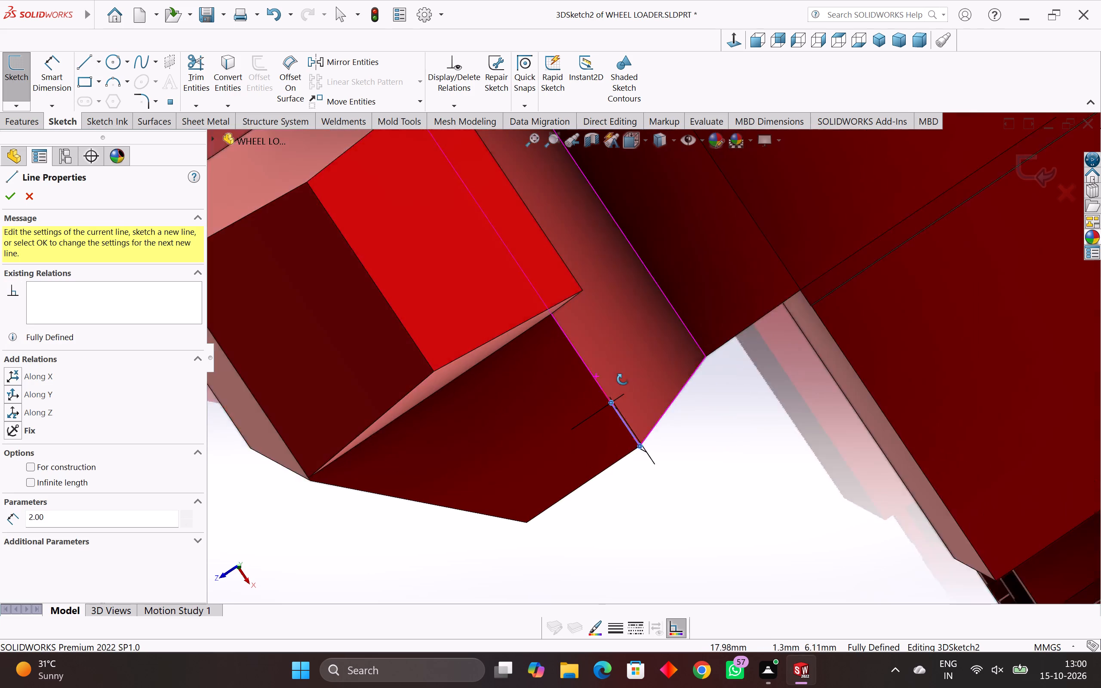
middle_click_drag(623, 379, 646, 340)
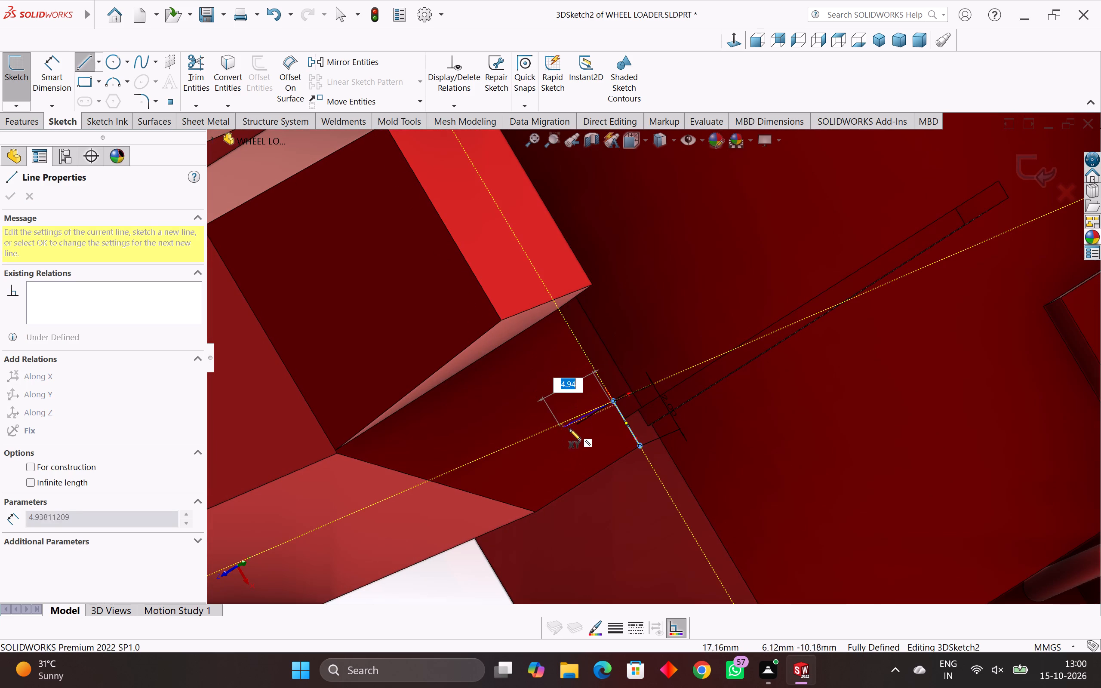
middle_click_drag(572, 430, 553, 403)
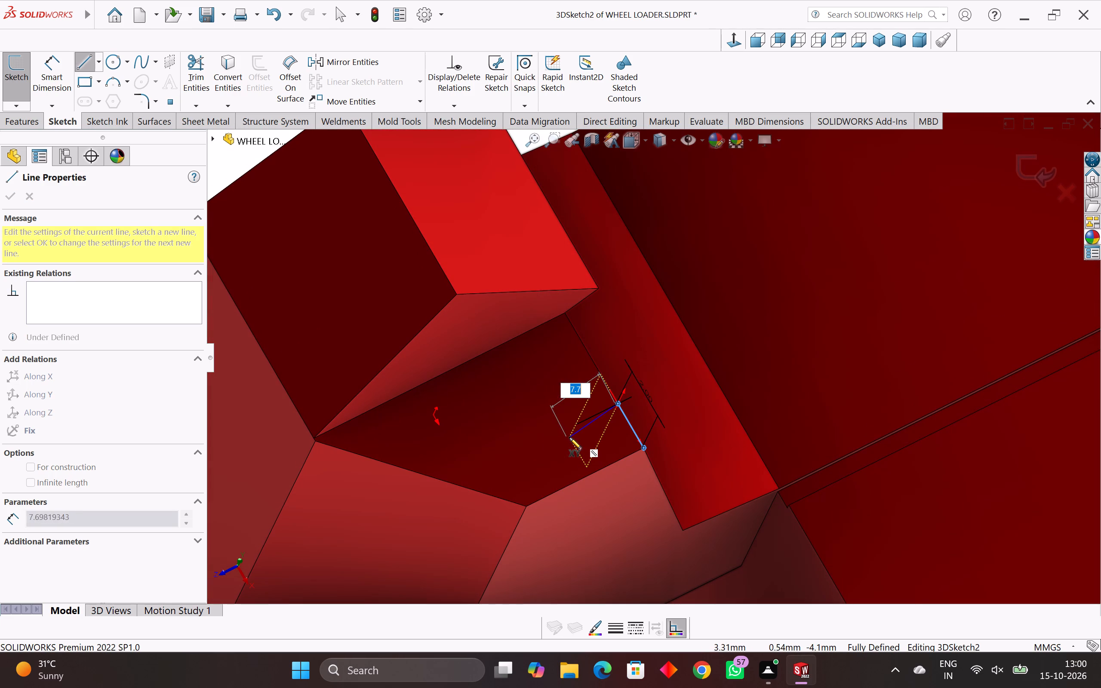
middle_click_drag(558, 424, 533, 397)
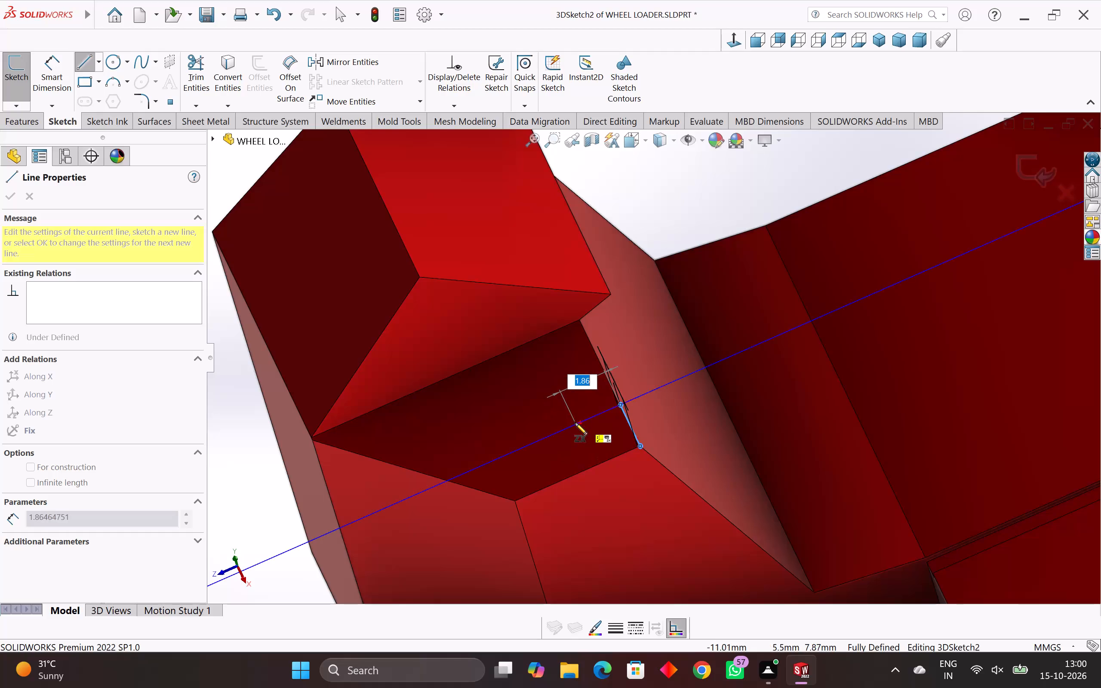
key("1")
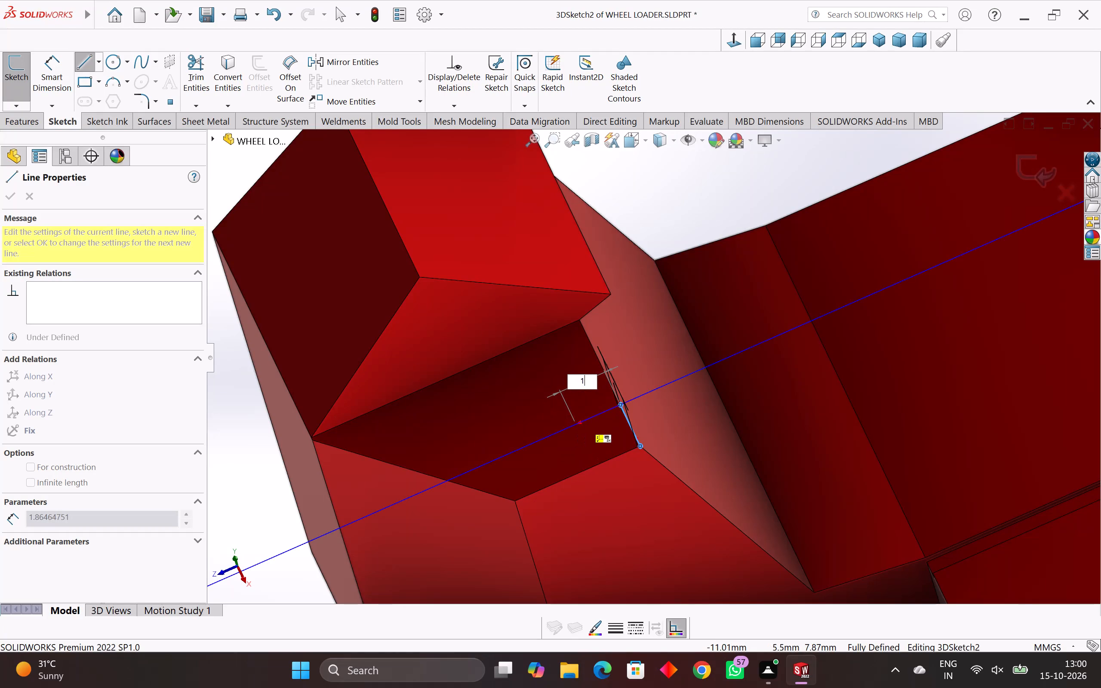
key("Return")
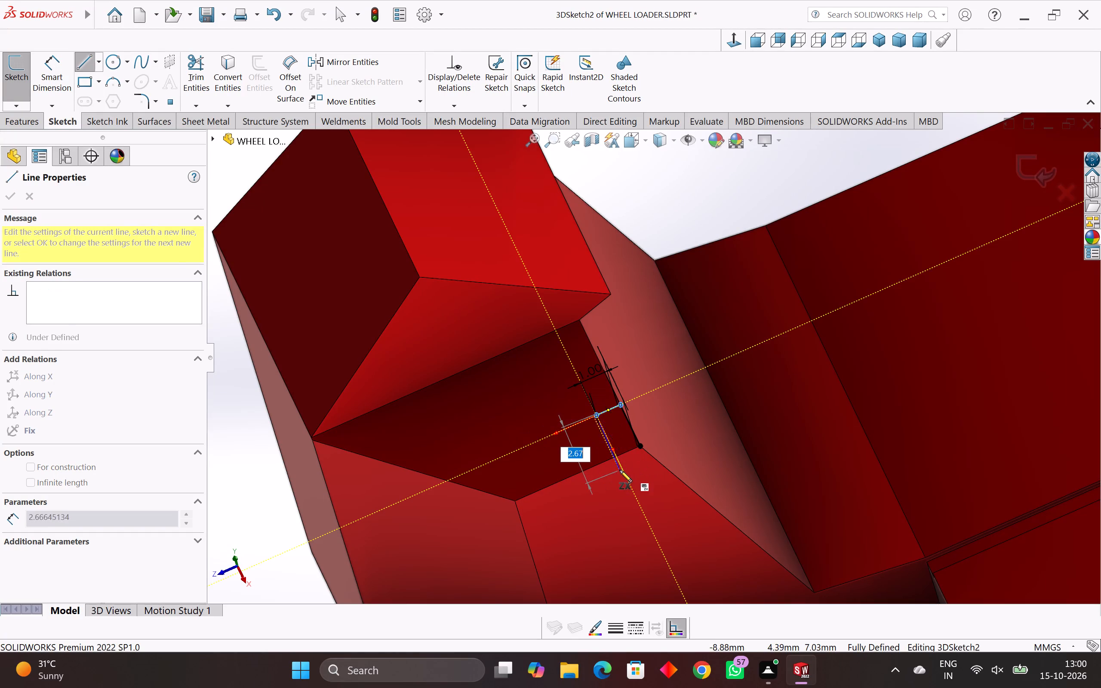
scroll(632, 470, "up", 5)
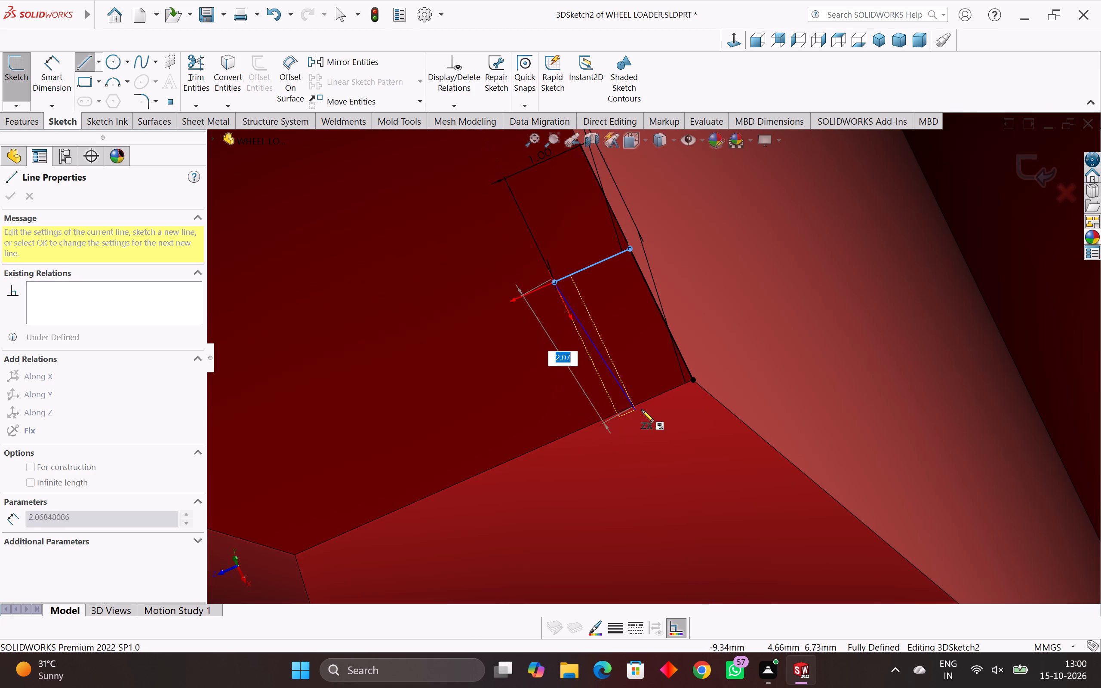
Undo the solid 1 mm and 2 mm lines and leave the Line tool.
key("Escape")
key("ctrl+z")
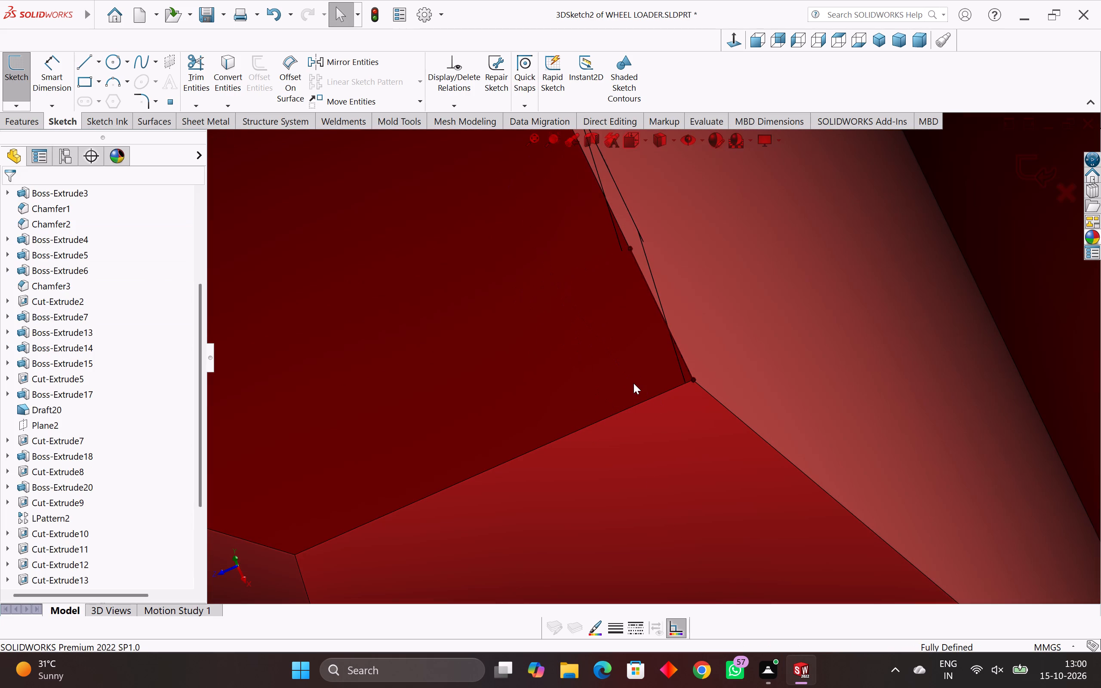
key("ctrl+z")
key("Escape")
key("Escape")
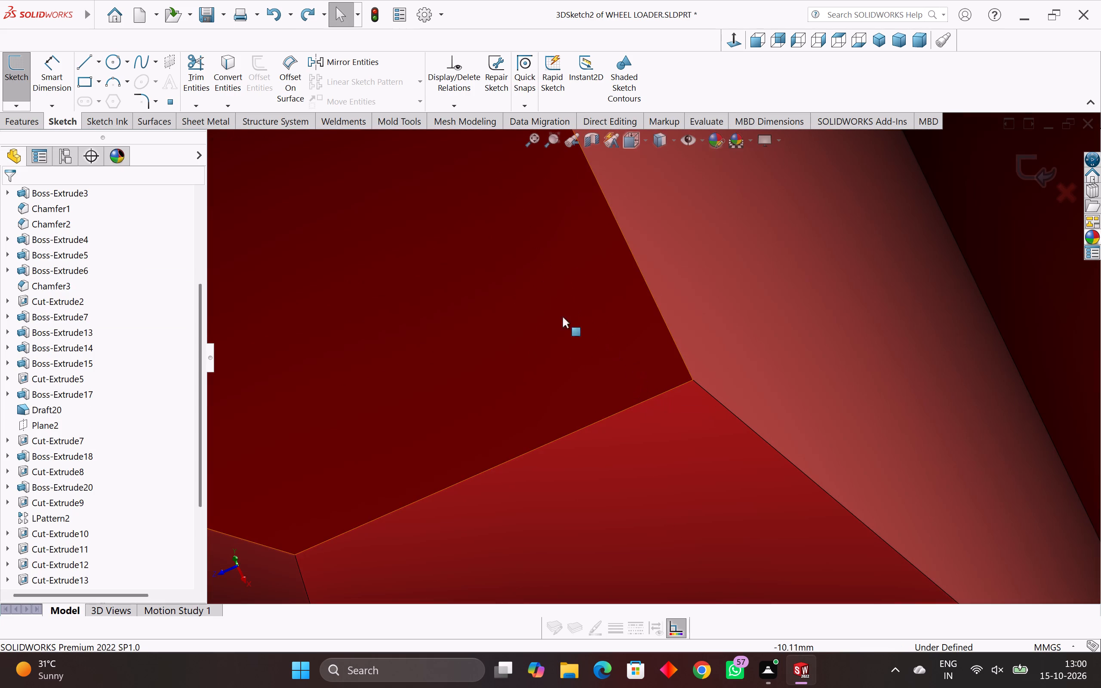
Draw connected construction lines from the face's corner: 2 mm along its edge, 1 mm inward, and about 2 mm back to the adjoining edge.
left_click(99, 61)
left_click(101, 94)
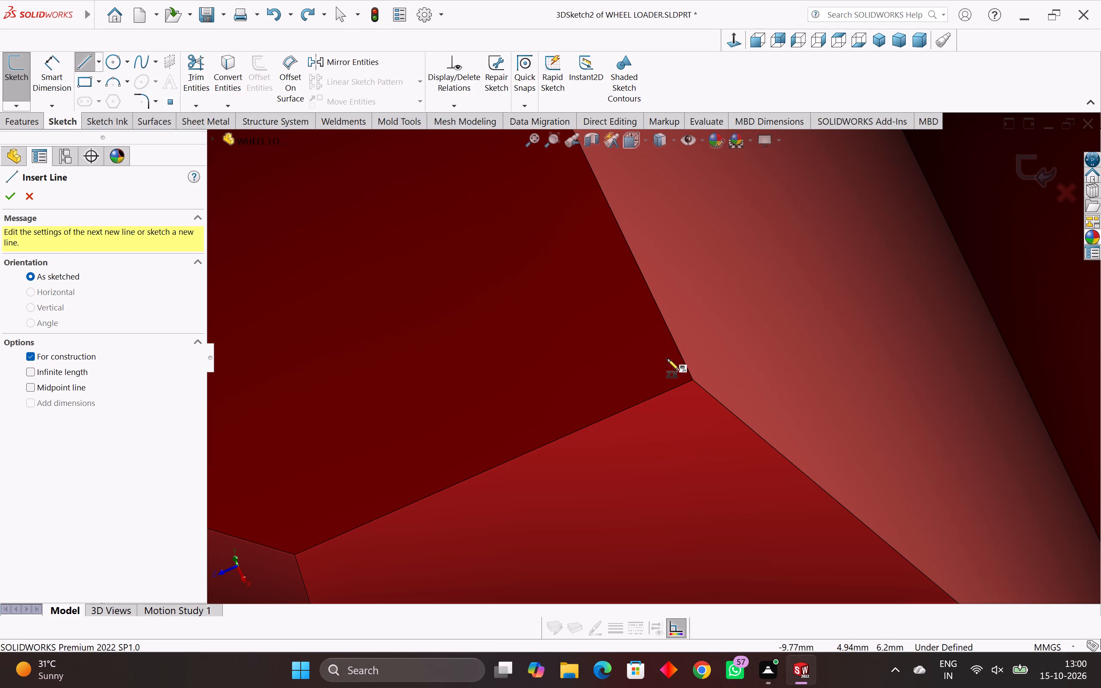
left_click(694, 381)
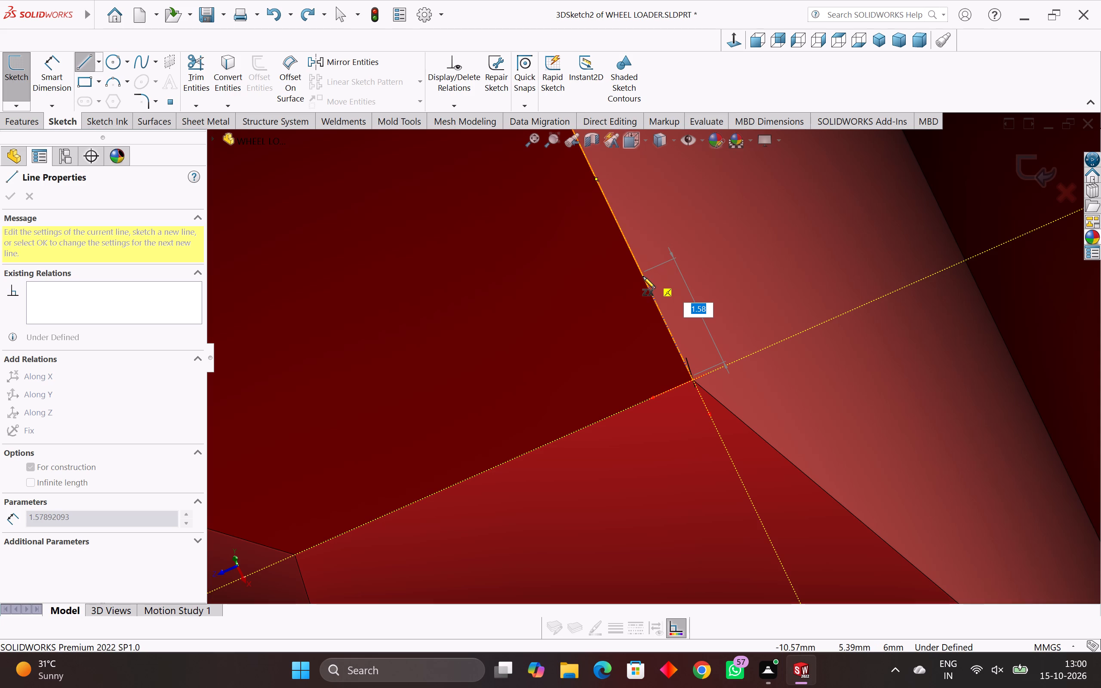
key("2")
key("Return")
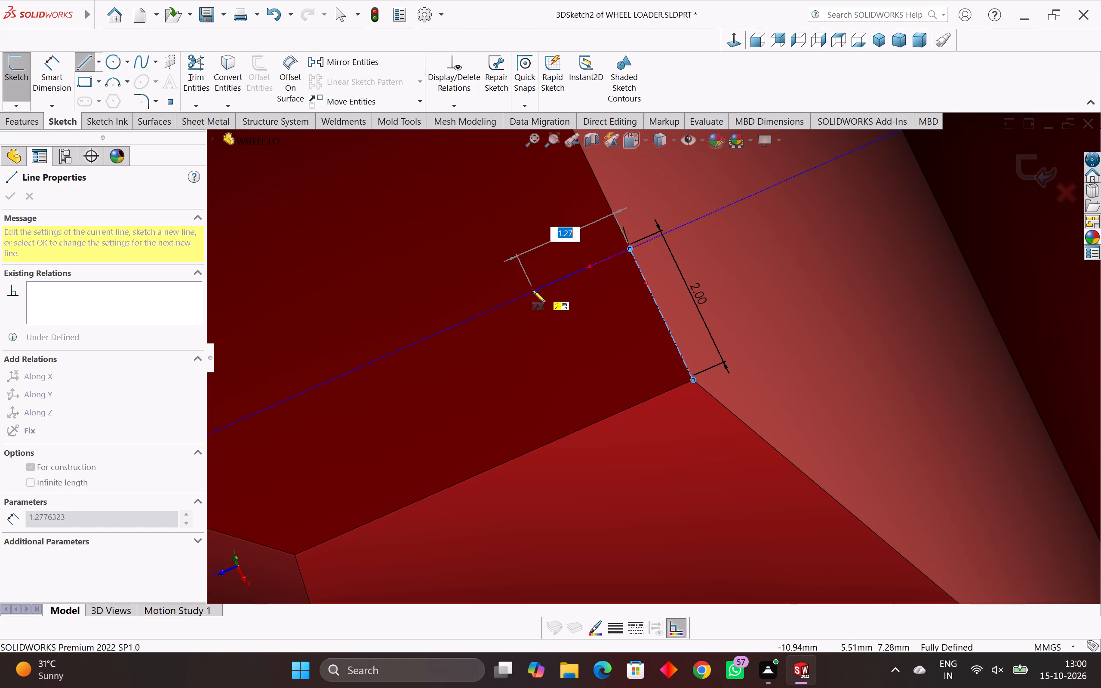
key("1")
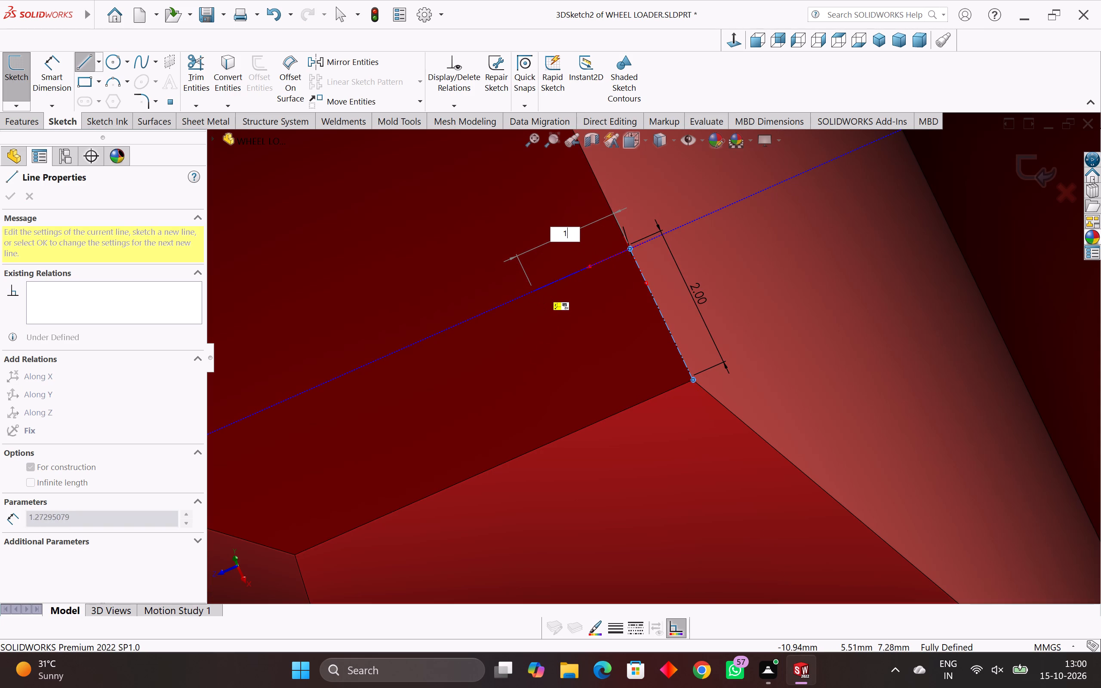
key("Return")
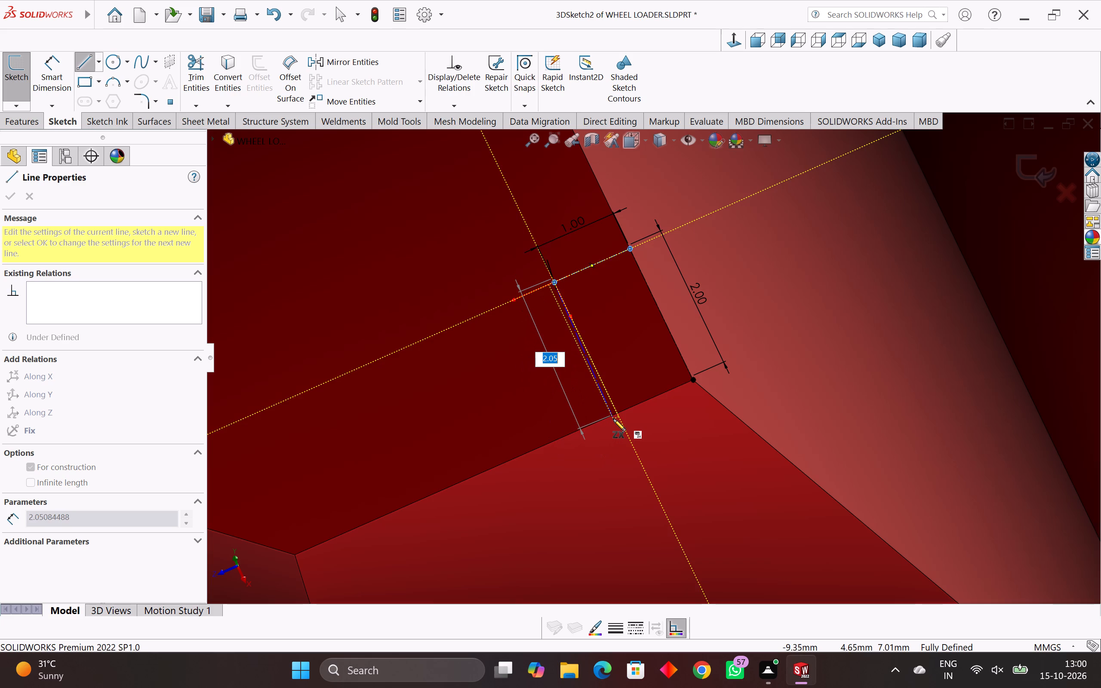
left_click(618, 415)
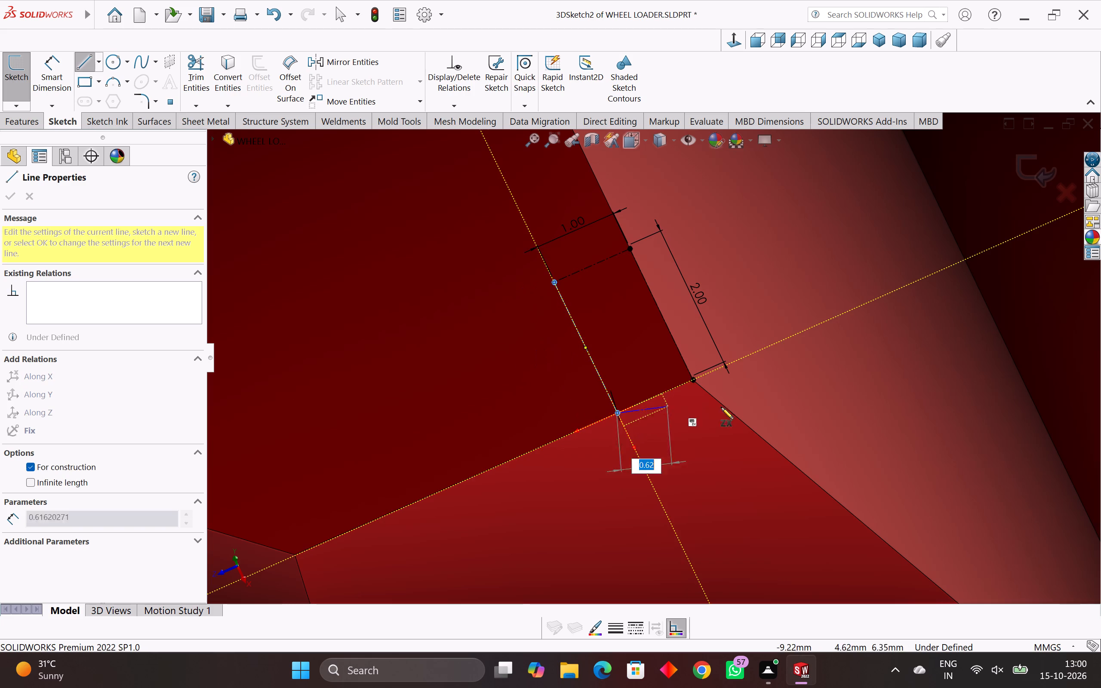
key("Escape")
key("Escape")
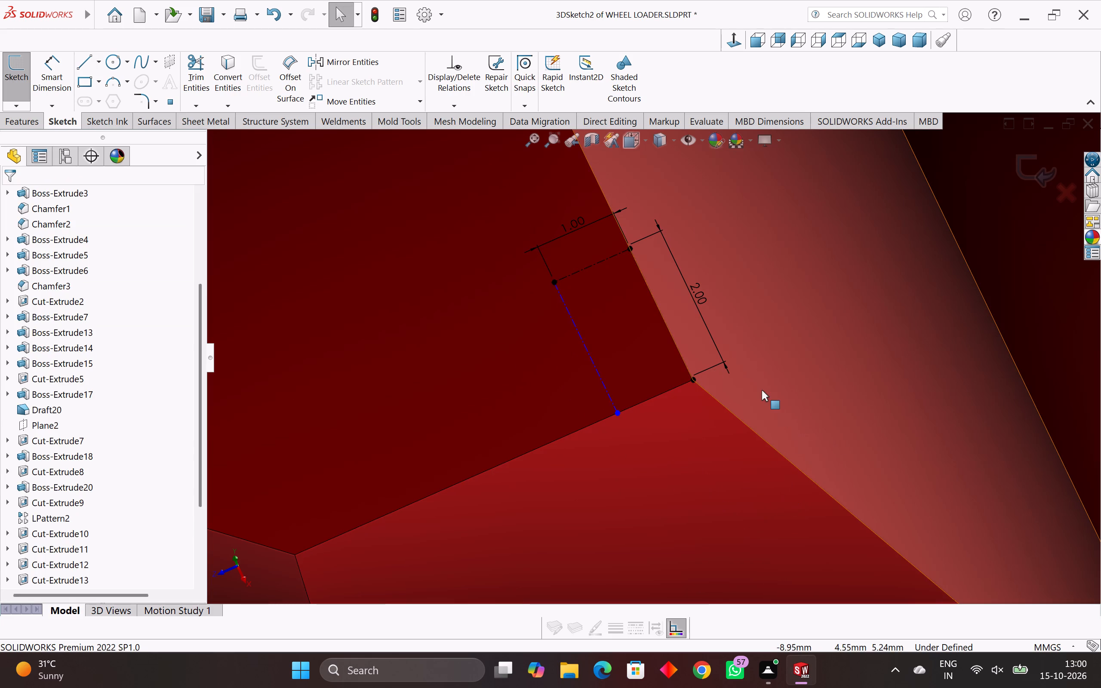
Delete the 2 mm construction line lying along the Boss-Extrude3 face's edge.
scroll(685, 371, "down", 2)
middle_click_drag(683, 370, 635, 287)
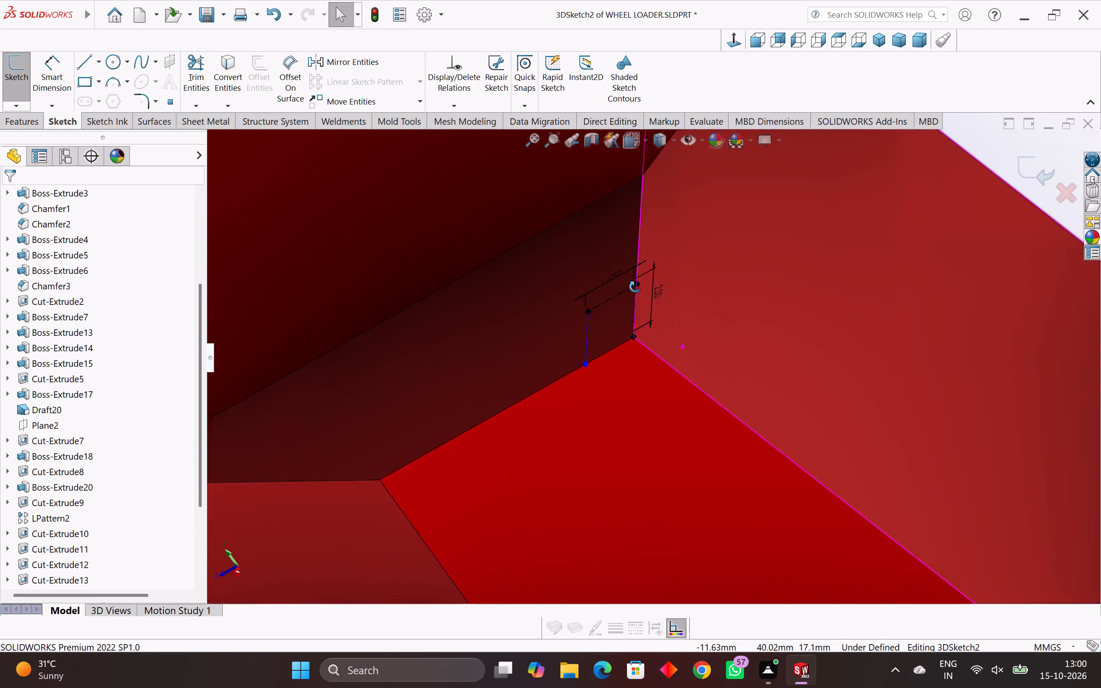
middle_click_drag(635, 287, 676, 312)
scroll(677, 314, "down", 1)
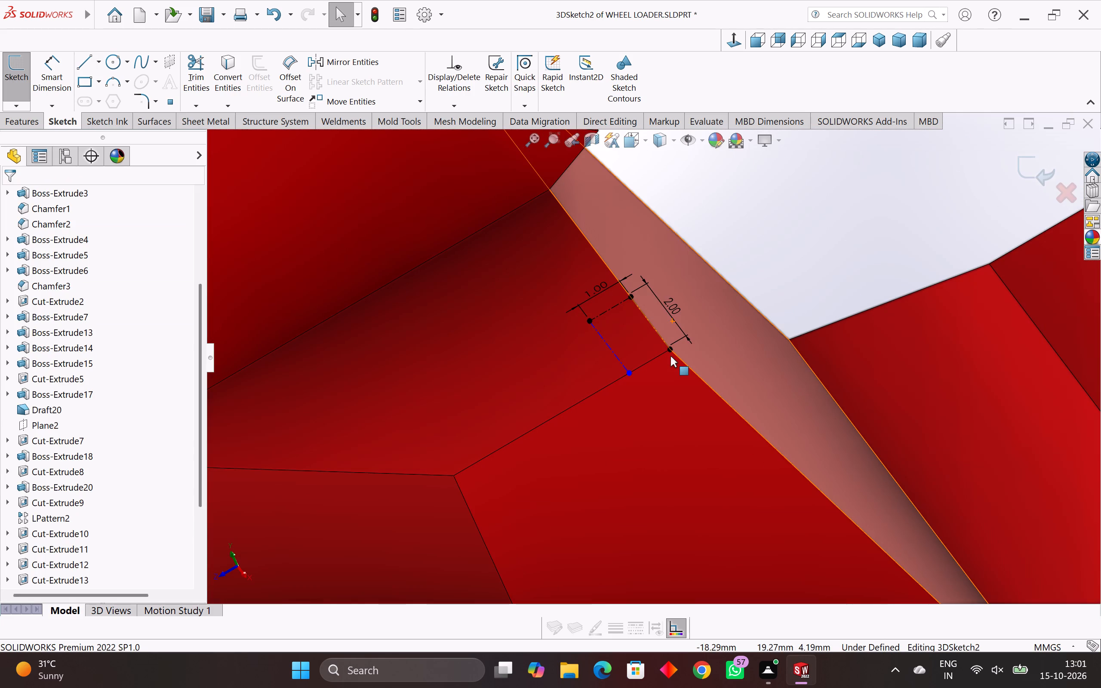
left_click(644, 316)
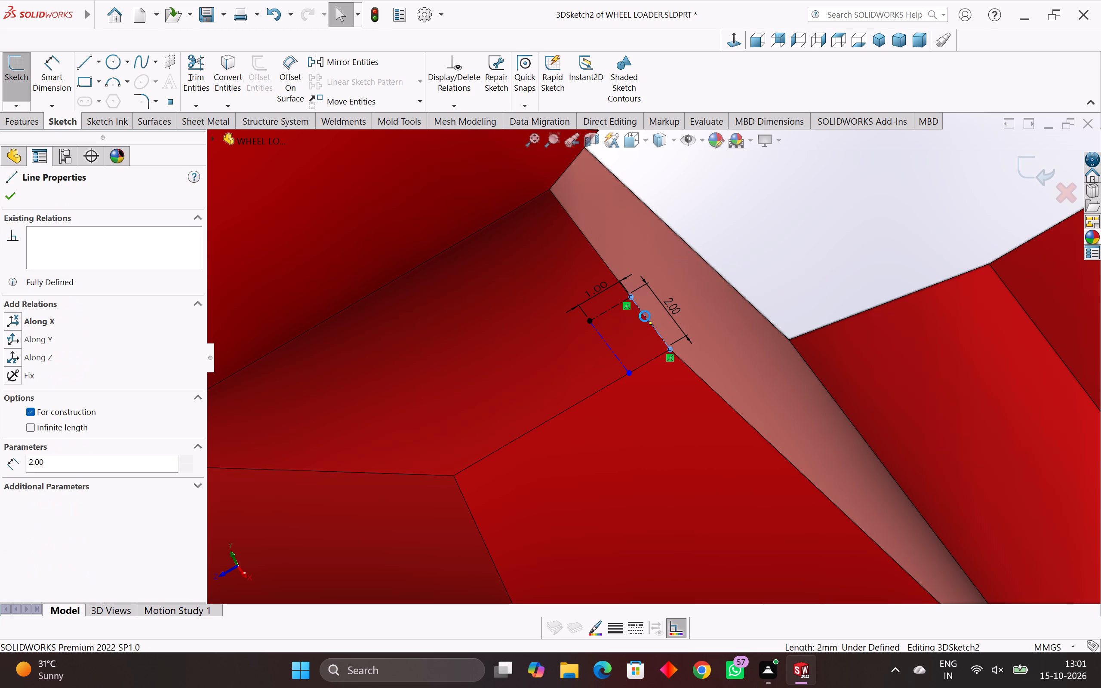
key("Delete")
left_click(459, 337)
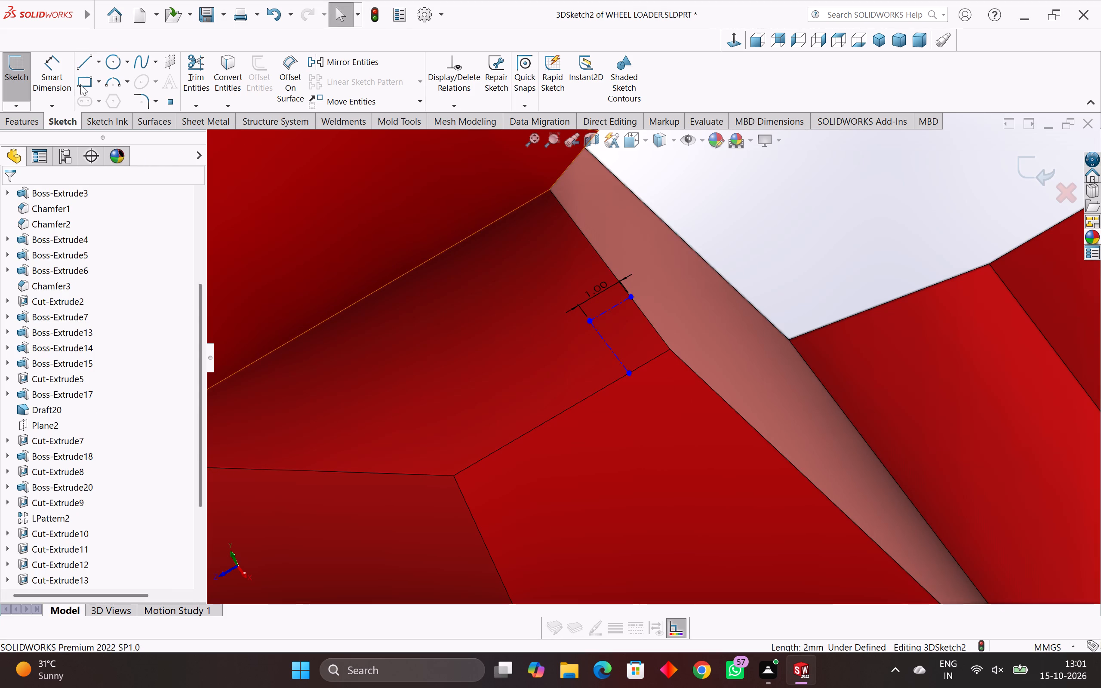
Dimension the construction line running back to the adjoining edge and set its length to 2 mm.
left_click(50, 74)
left_click(613, 353)
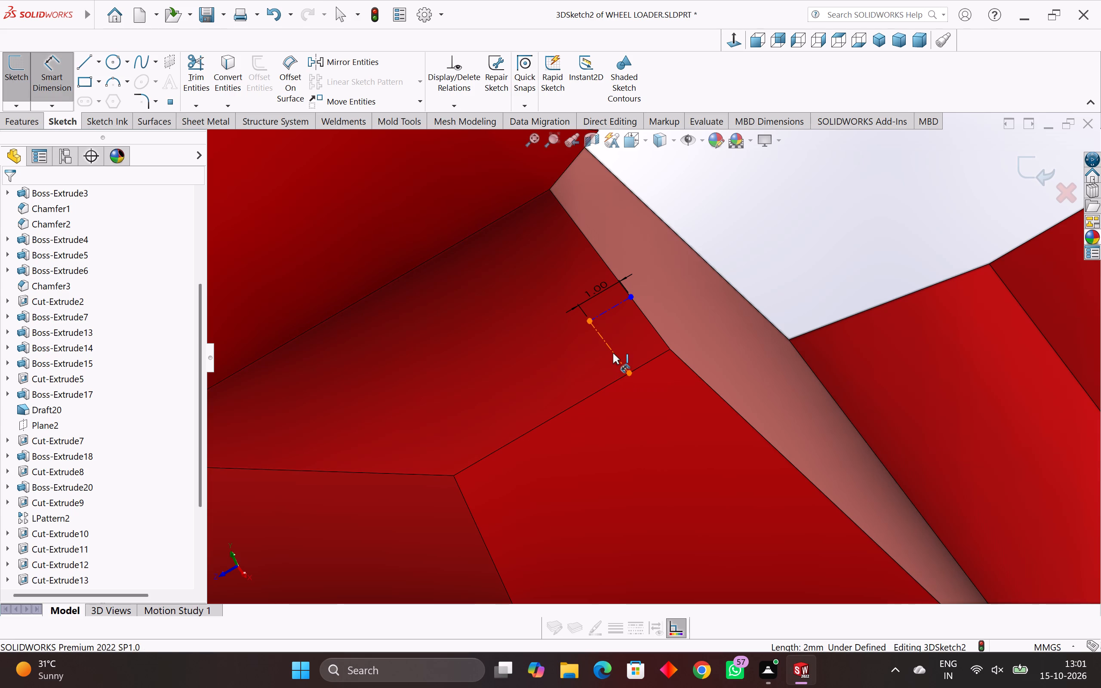
left_click(708, 312)
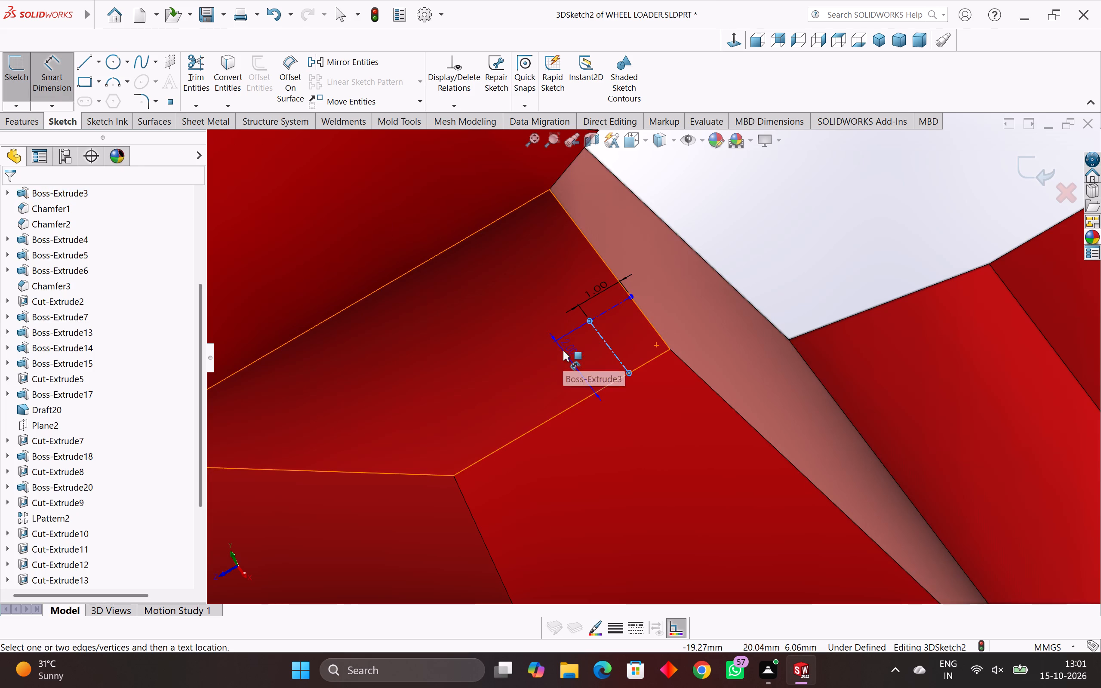
left_click(563, 350)
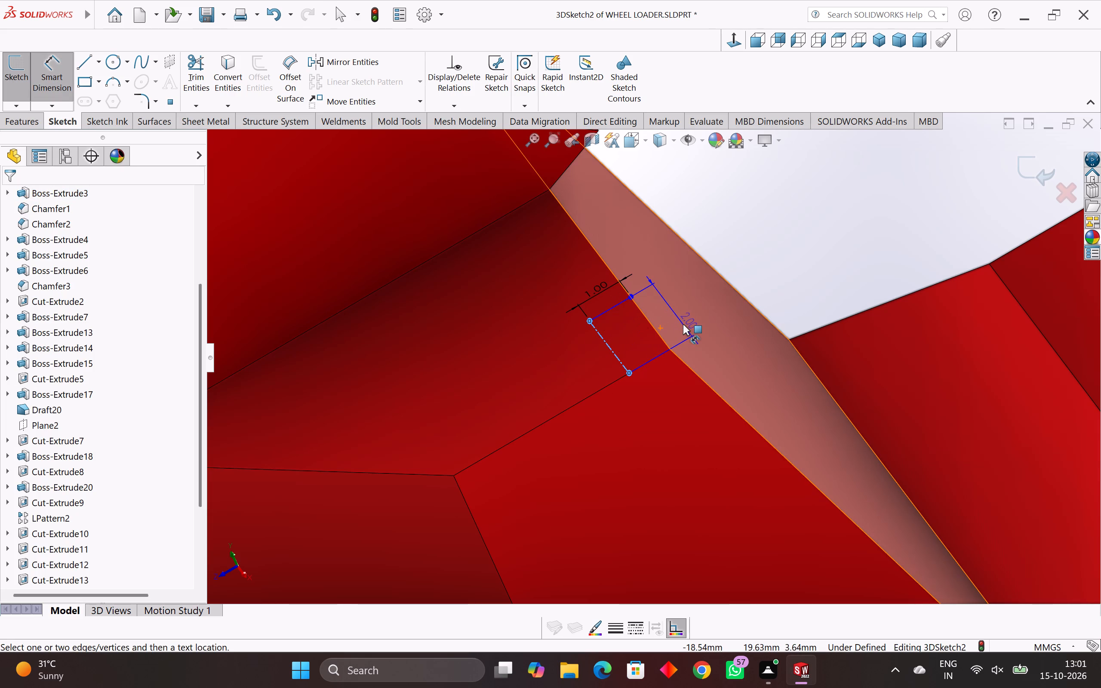
left_click(683, 326)
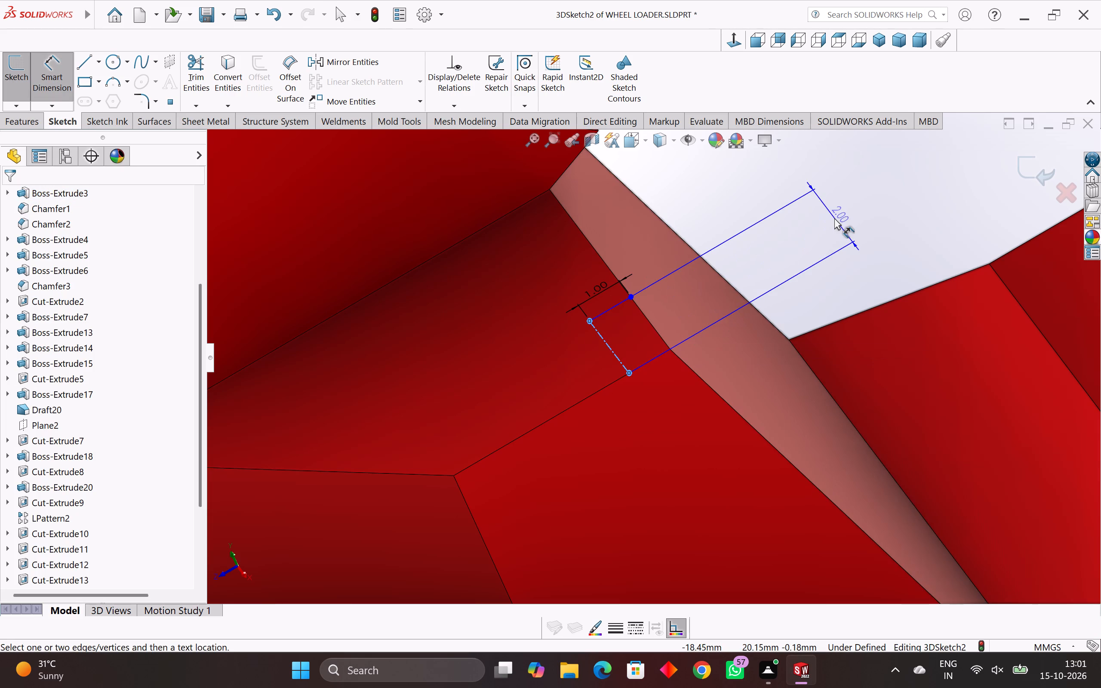
left_click(834, 218)
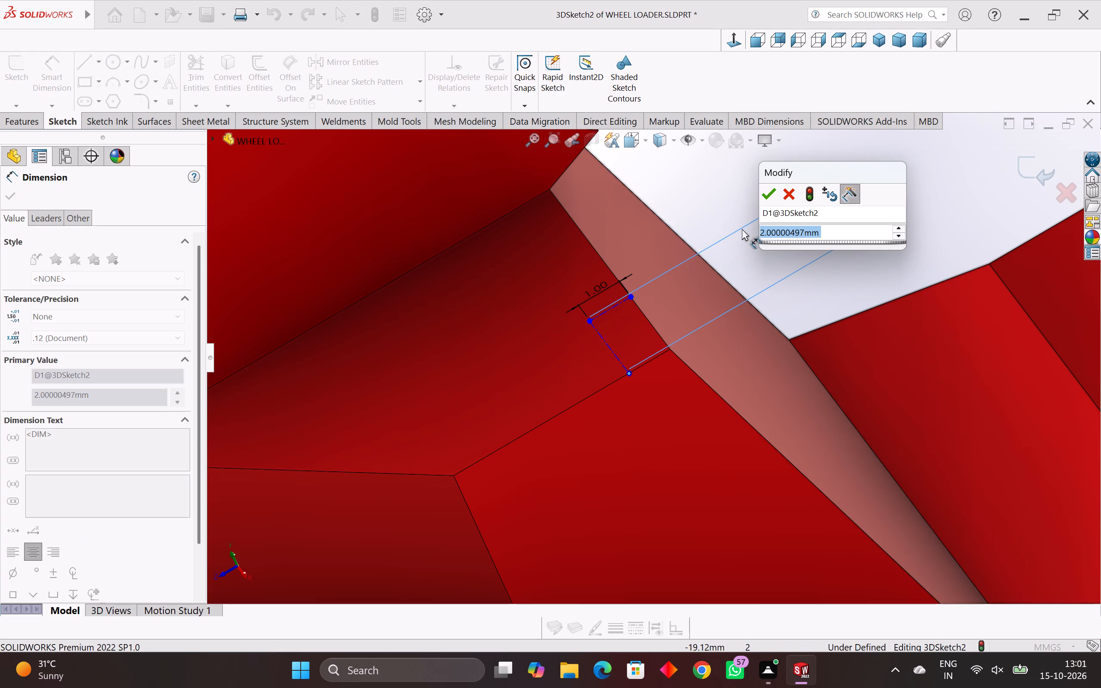
left_click(764, 197)
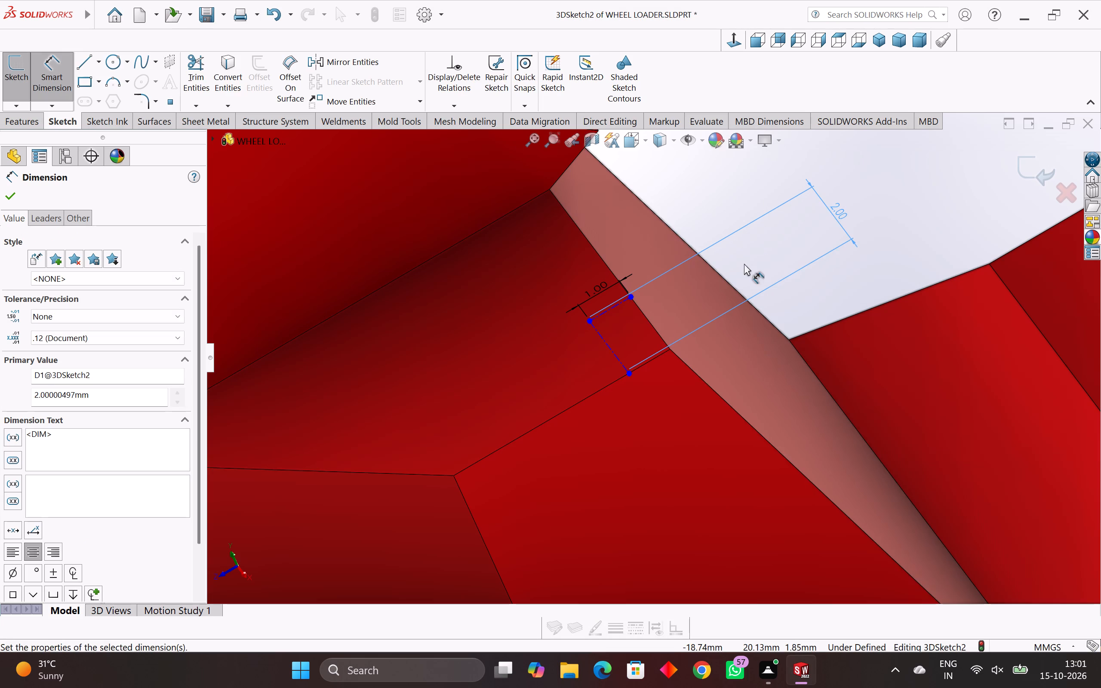
double_click(837, 212)
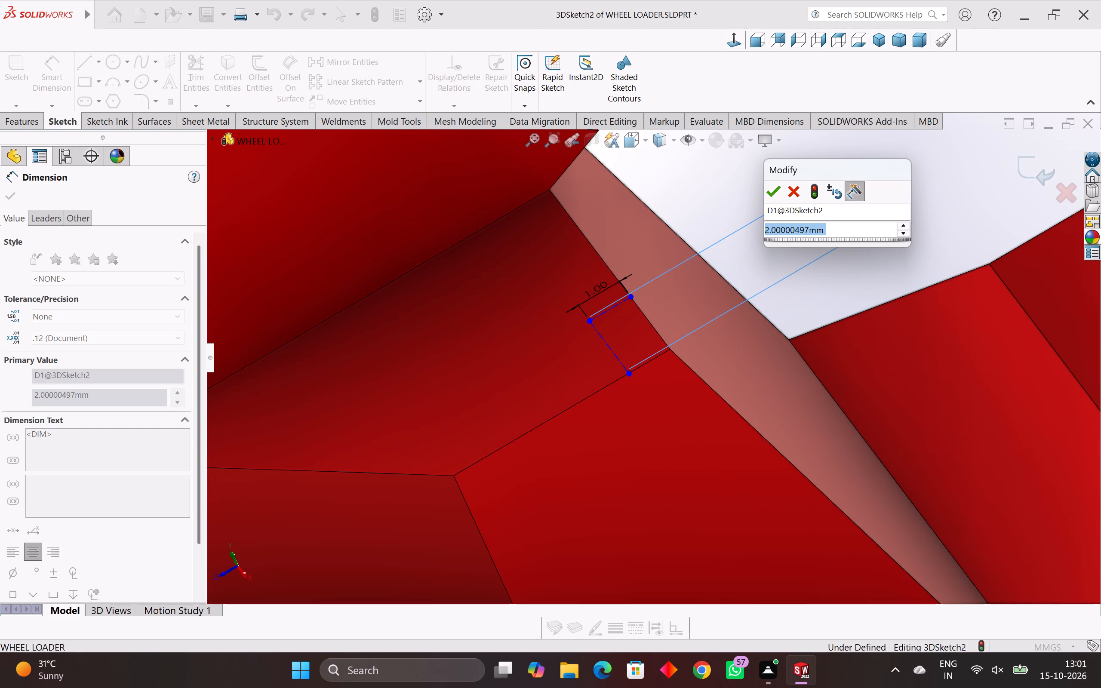
key("2")
key("Return")
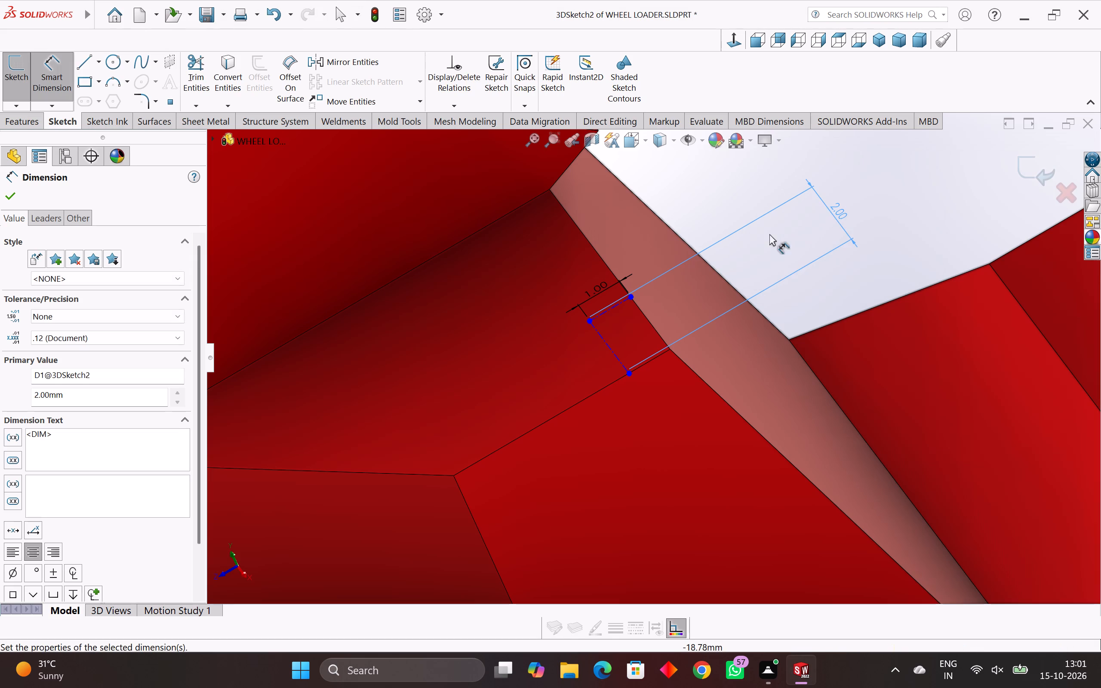
Open the length dimension of the short inward construction line for checking.
scroll(653, 298, "up", 2)
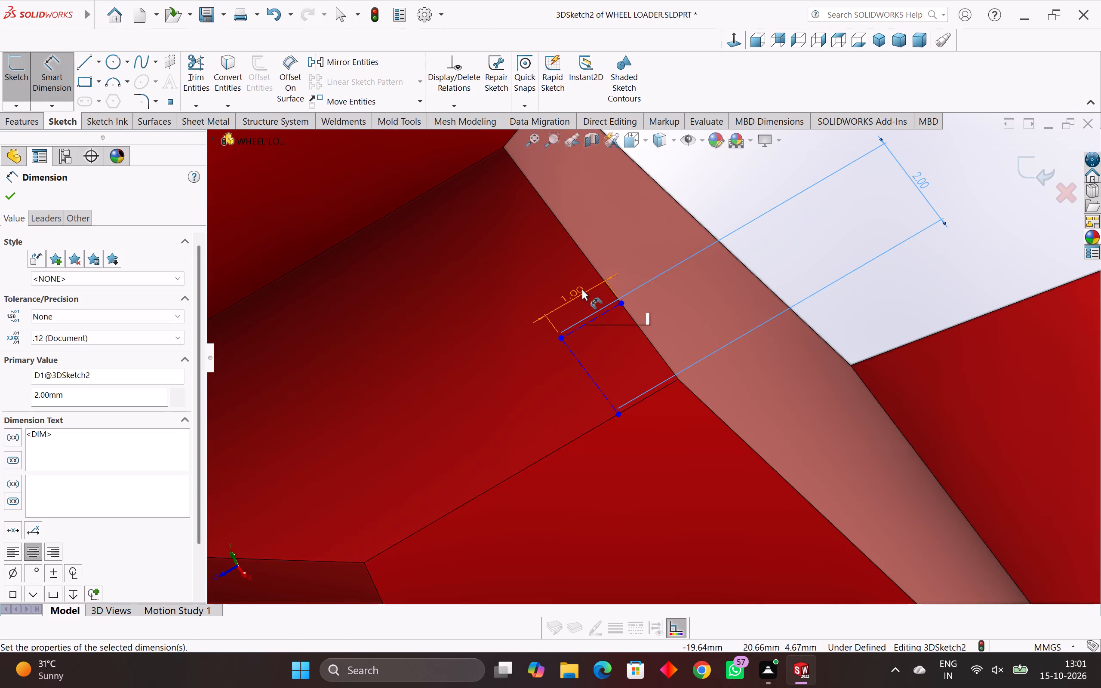
double_click(578, 289)
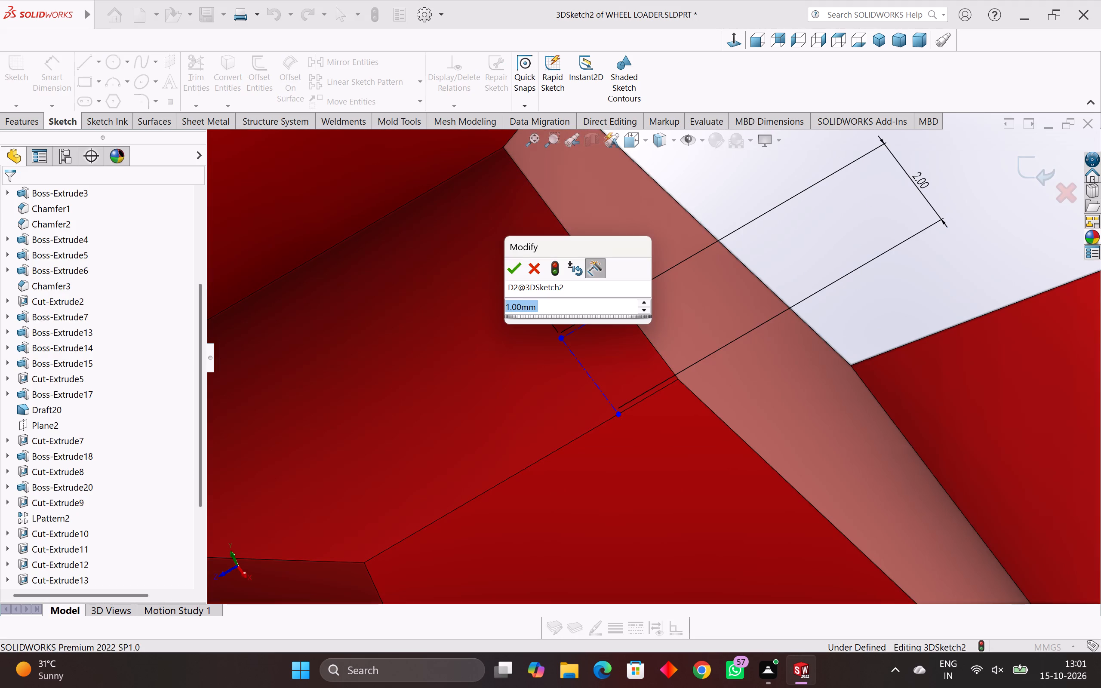
left_click(516, 267)
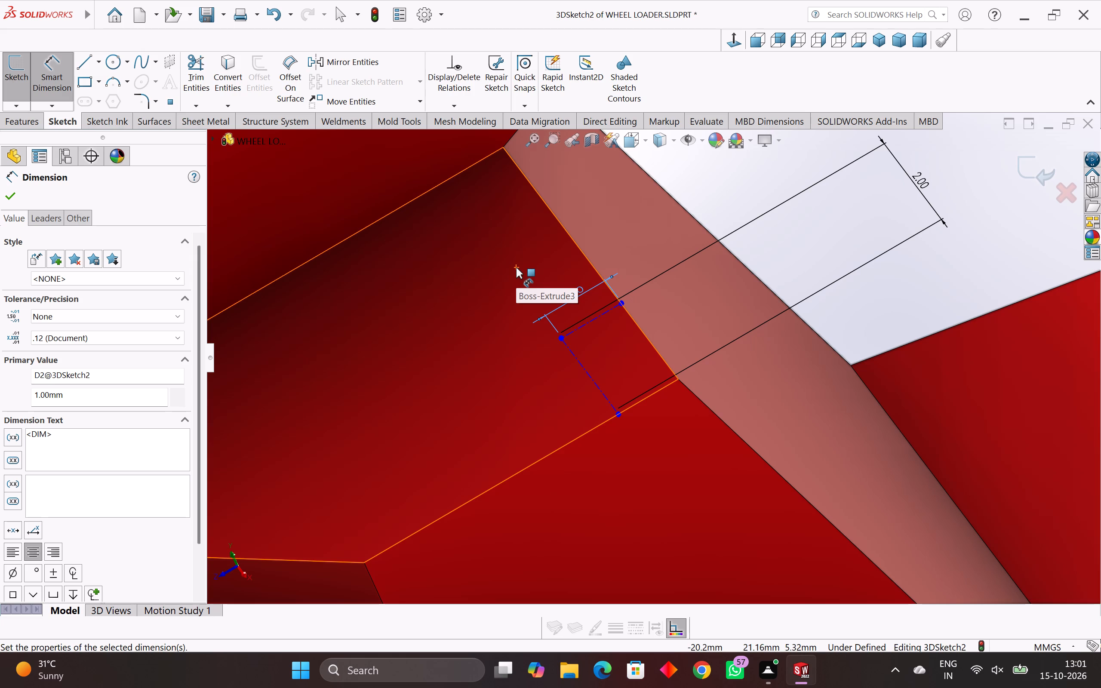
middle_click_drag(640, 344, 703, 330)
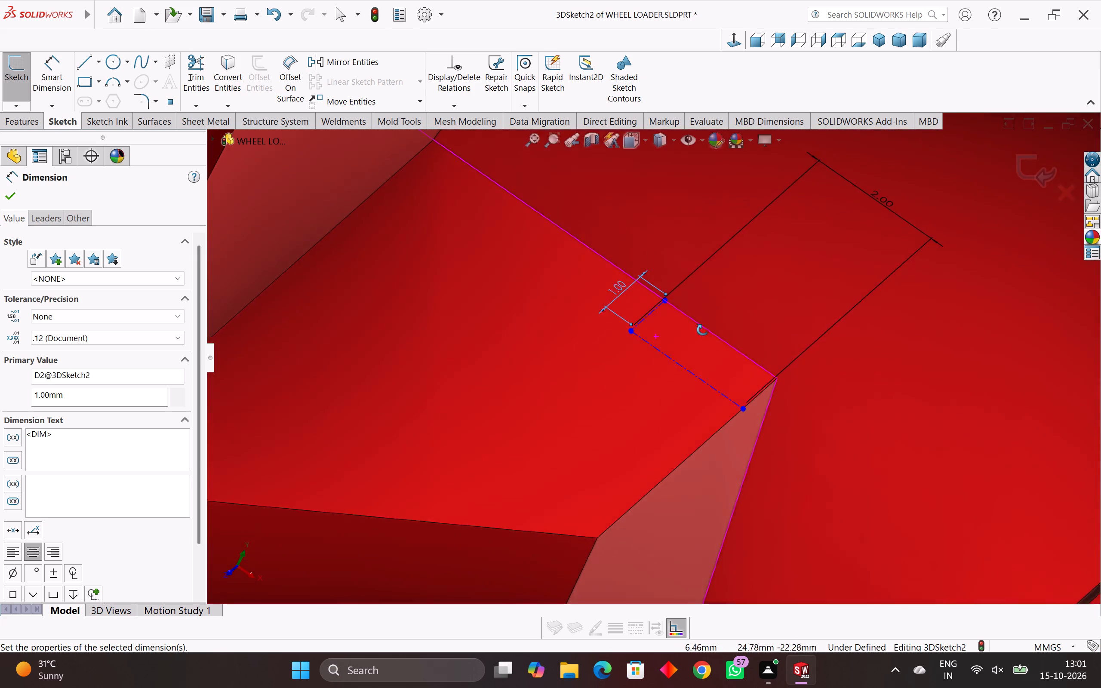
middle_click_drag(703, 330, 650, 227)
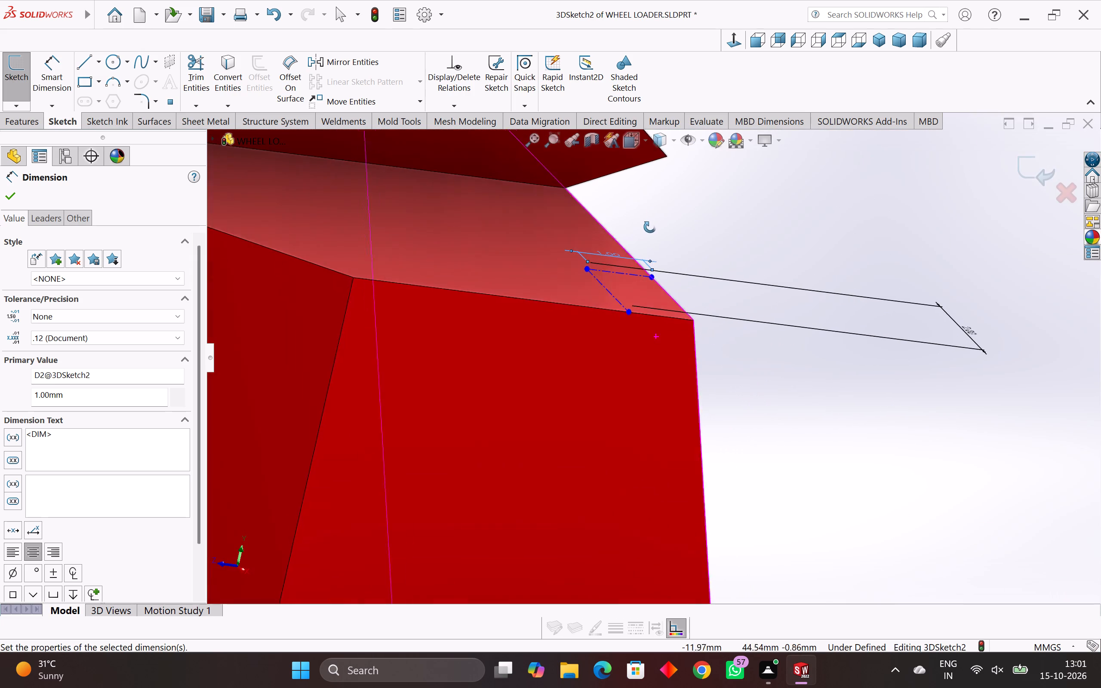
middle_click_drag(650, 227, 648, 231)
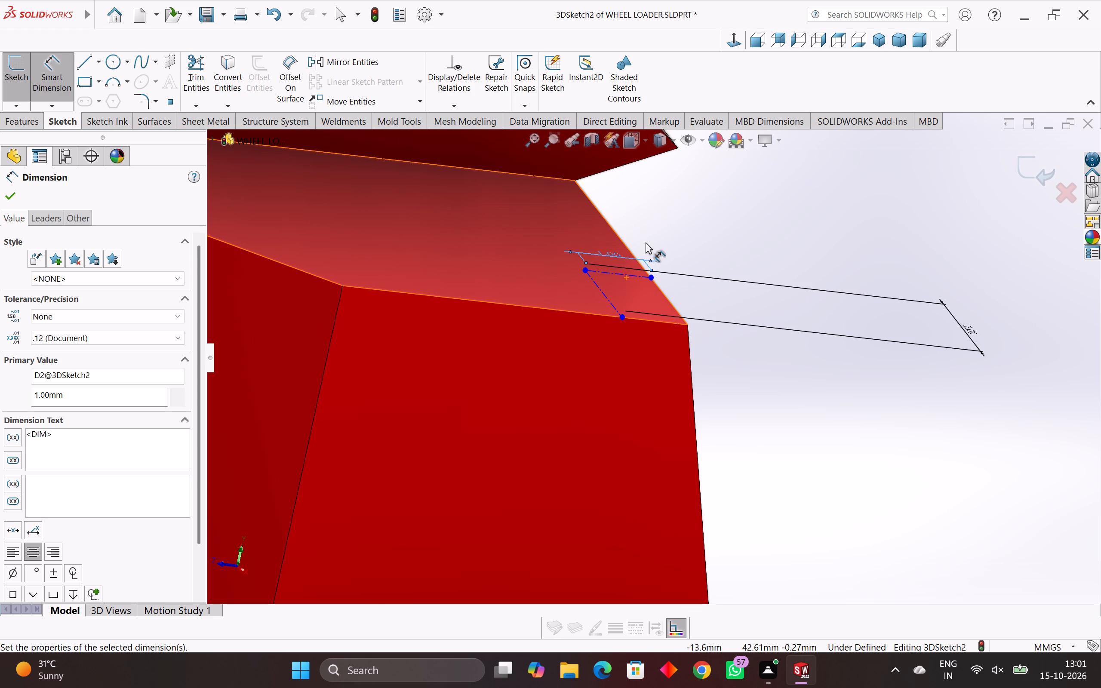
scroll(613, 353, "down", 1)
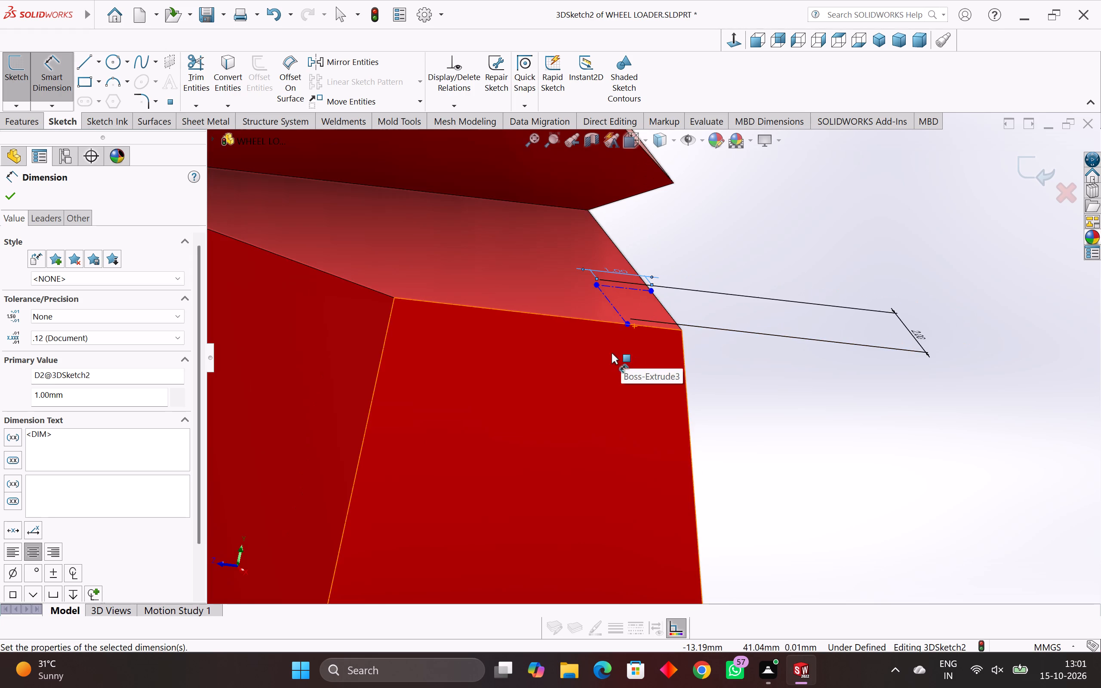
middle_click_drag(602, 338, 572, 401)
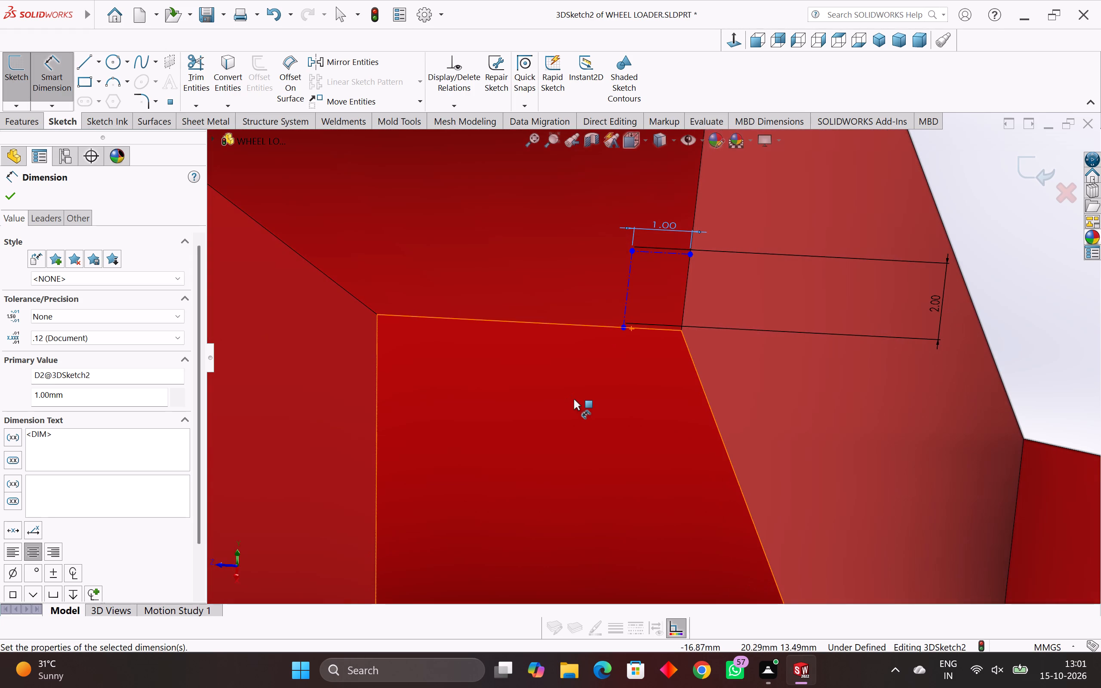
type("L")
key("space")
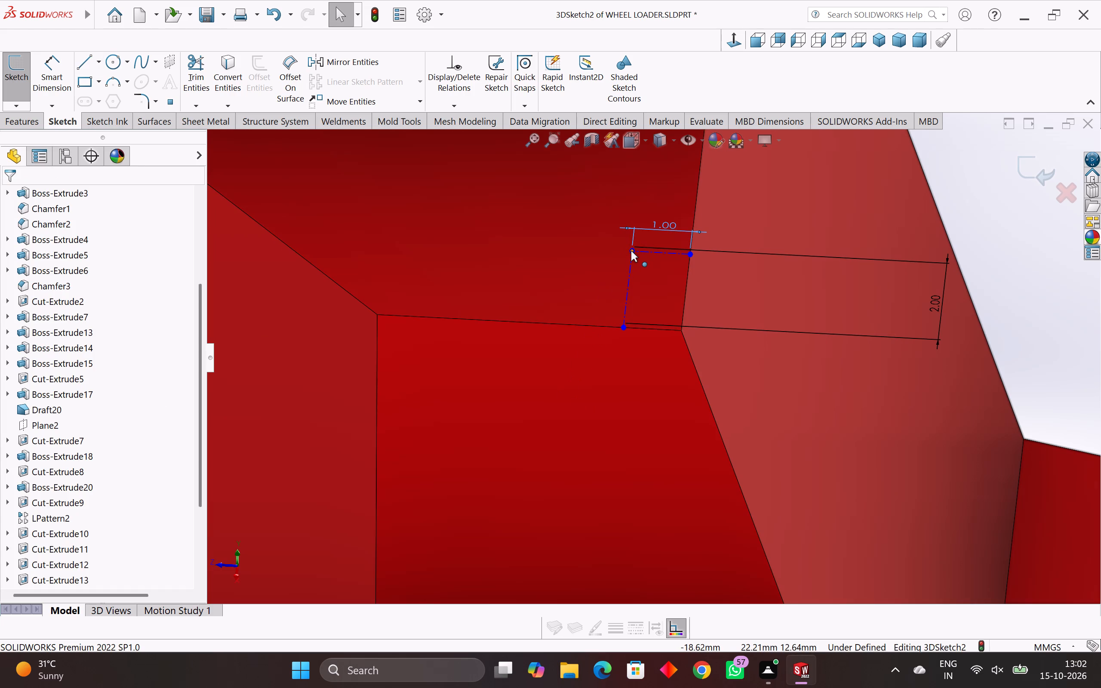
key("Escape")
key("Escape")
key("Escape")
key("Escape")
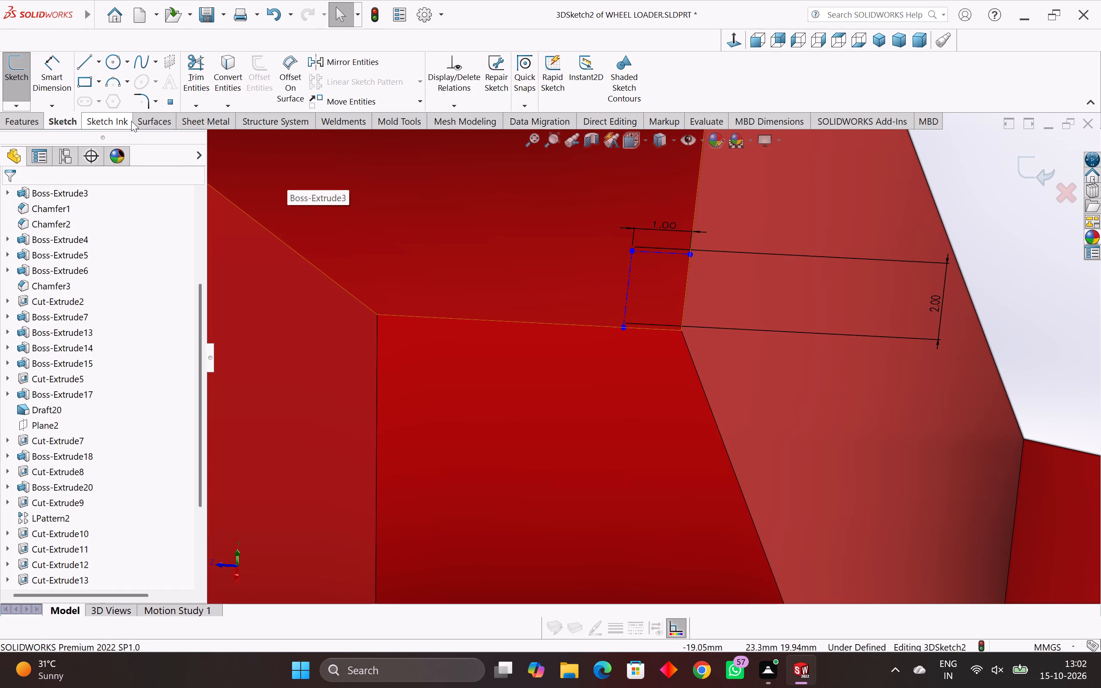
Sketch a solid 16 mm line upward along Y in the YZ plane, starting where the two construction lines meet.
key("l")
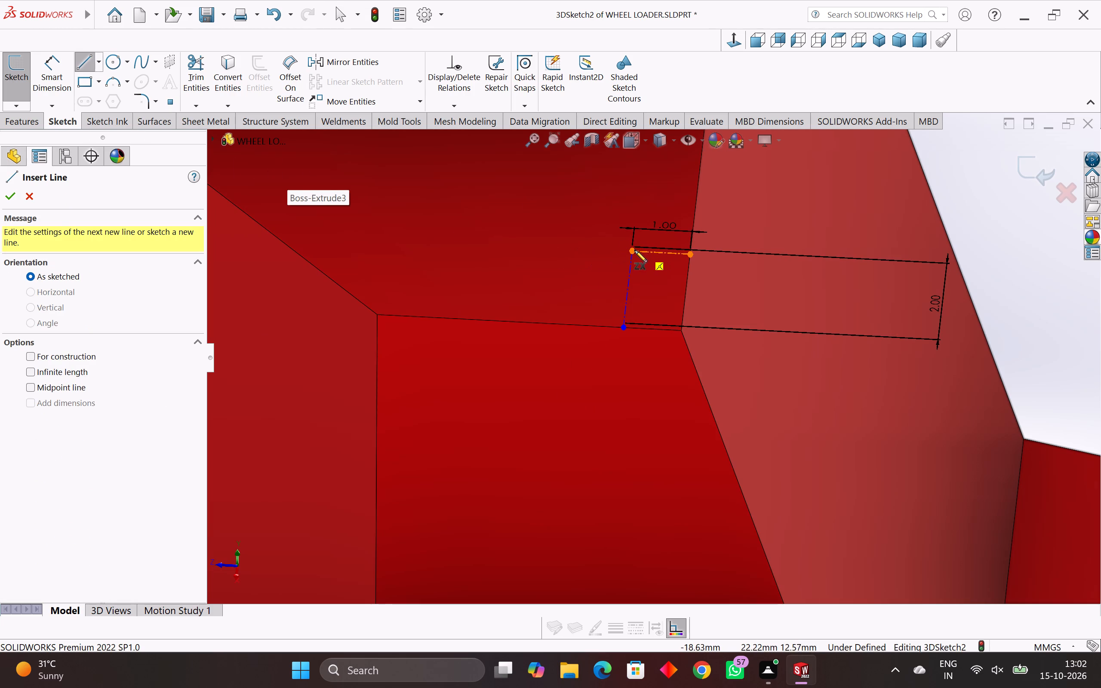
left_click(630, 250)
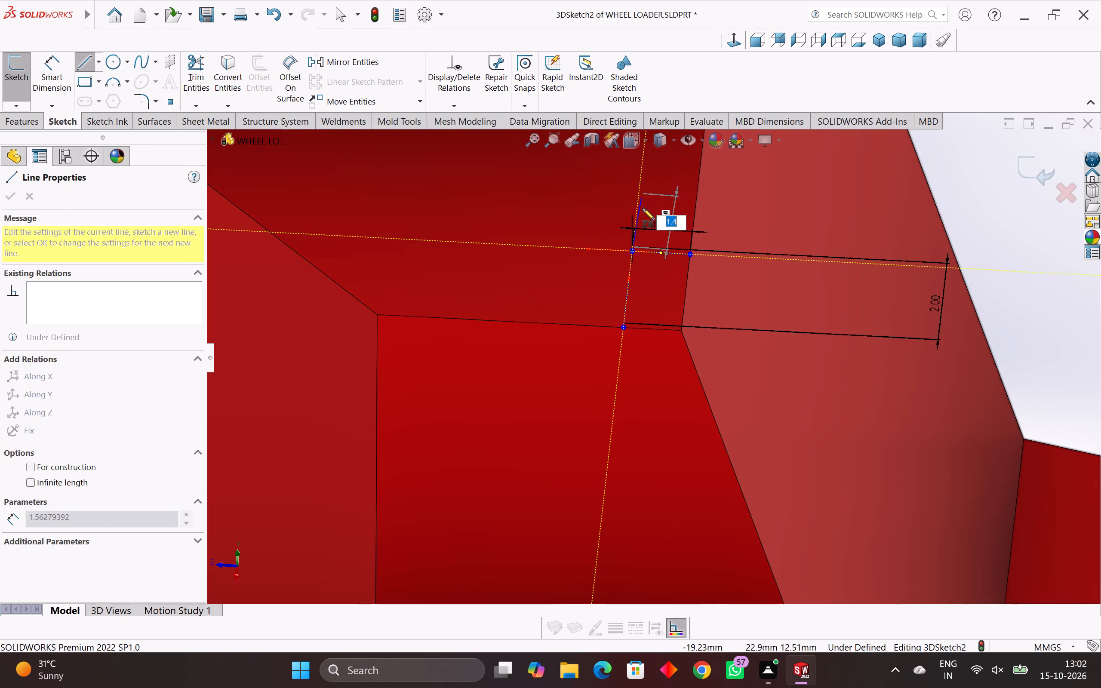
key("Tab")
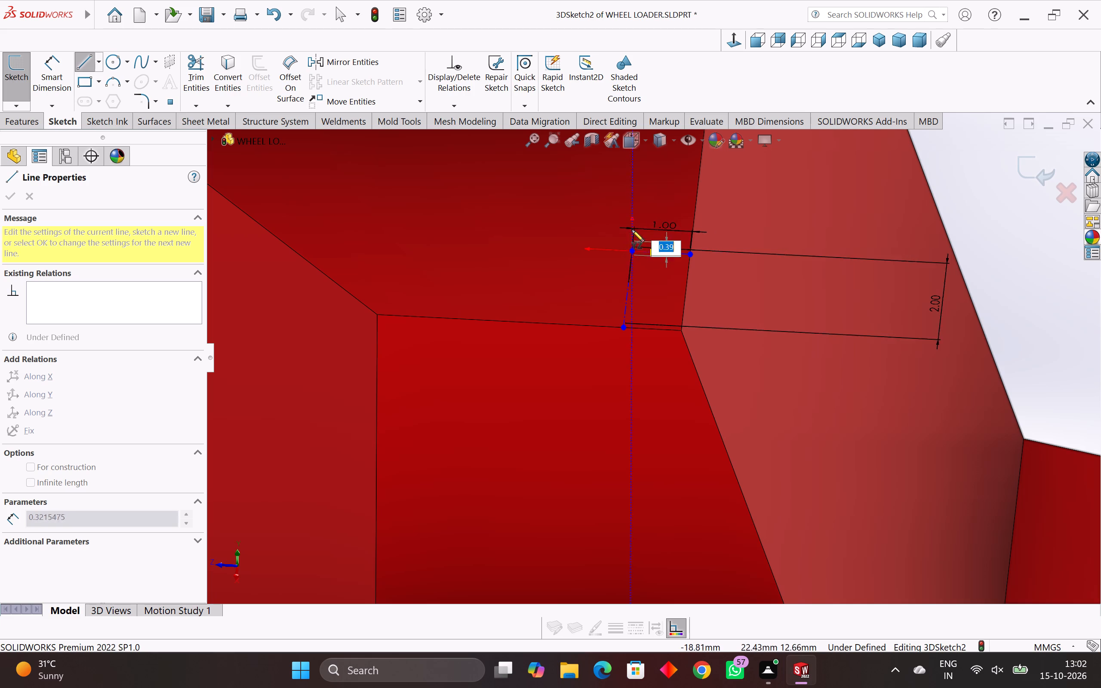
scroll(633, 229, "down", 3)
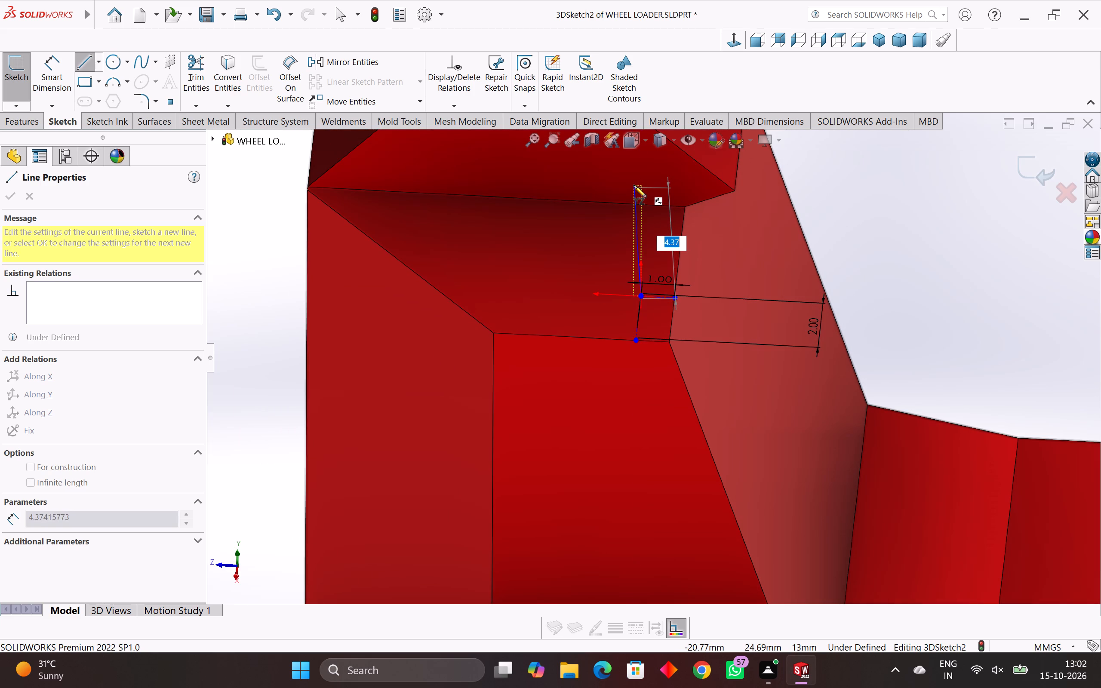
scroll(637, 163, "down", 2)
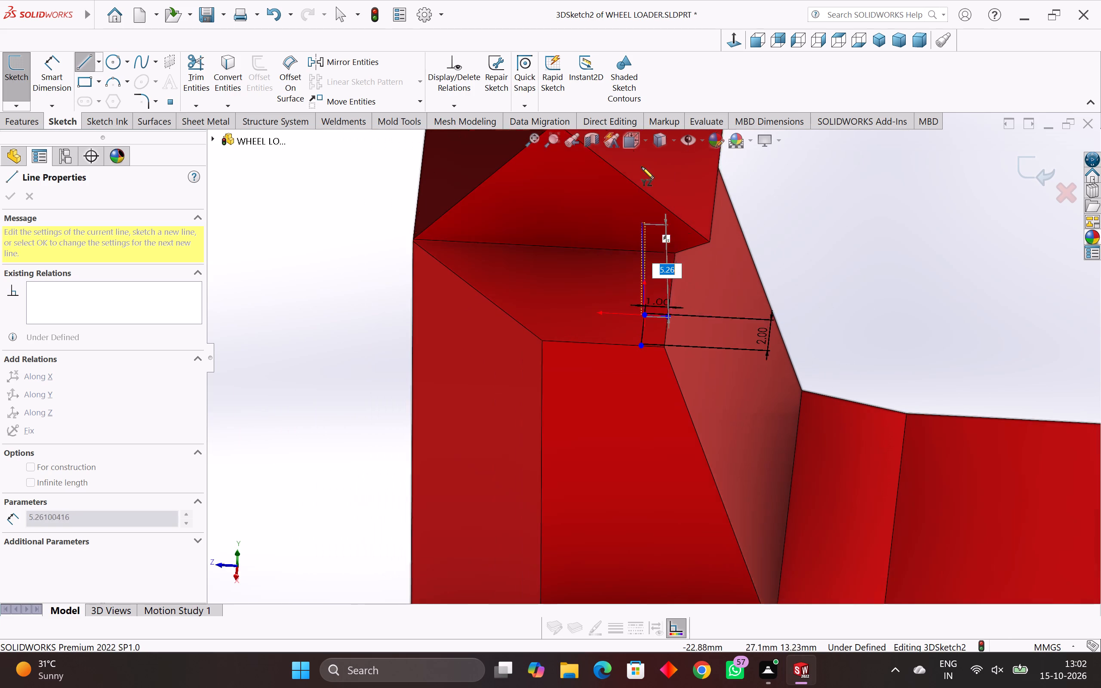
scroll(645, 171, "down", 3)
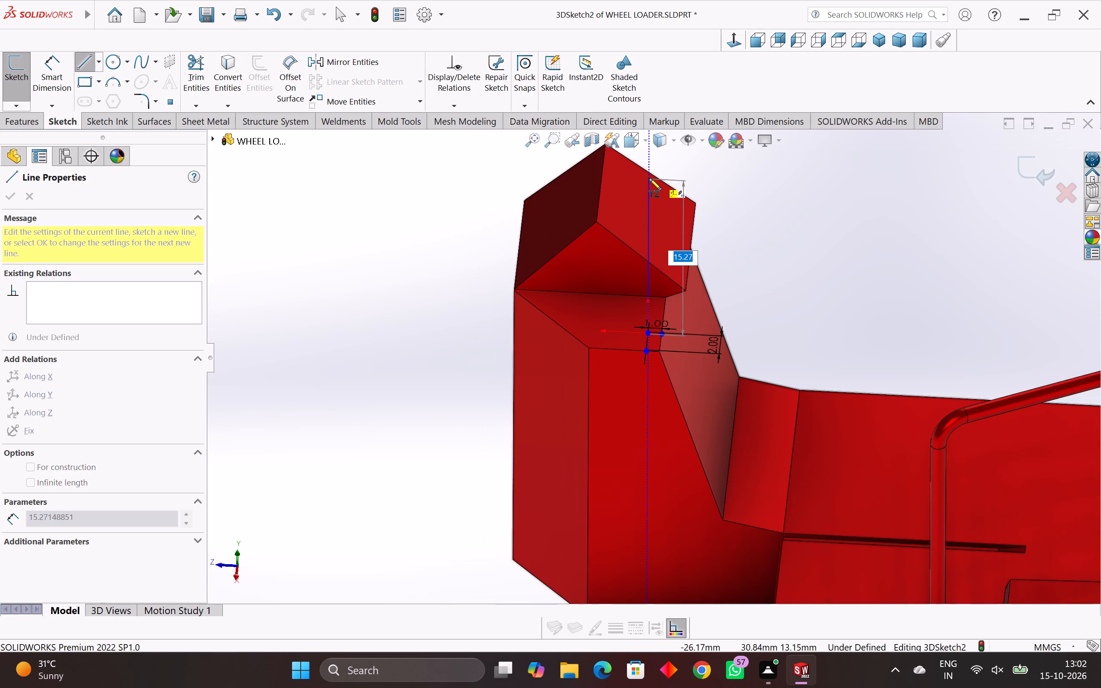
type("16")
key("Return")
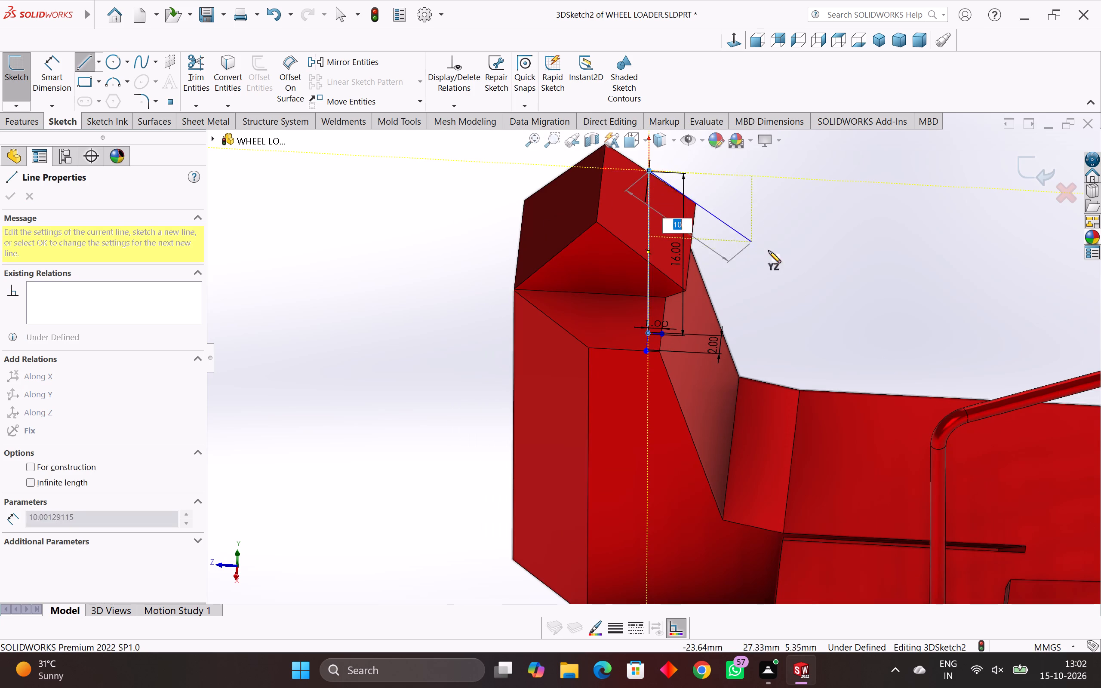
Switch to the ZX sketch plane and continue the path outward from the body with a 7 mm line along X.
scroll(772, 253, "down", 2)
middle_click_drag(785, 253, 776, 263)
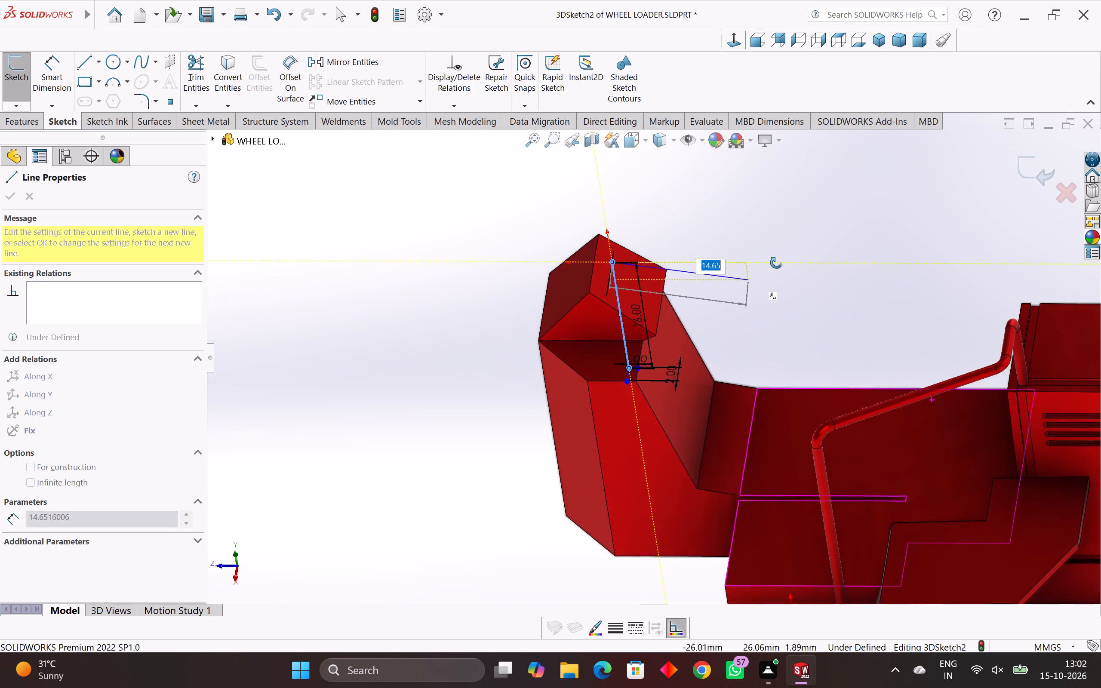
middle_click_drag(776, 263, 776, 259)
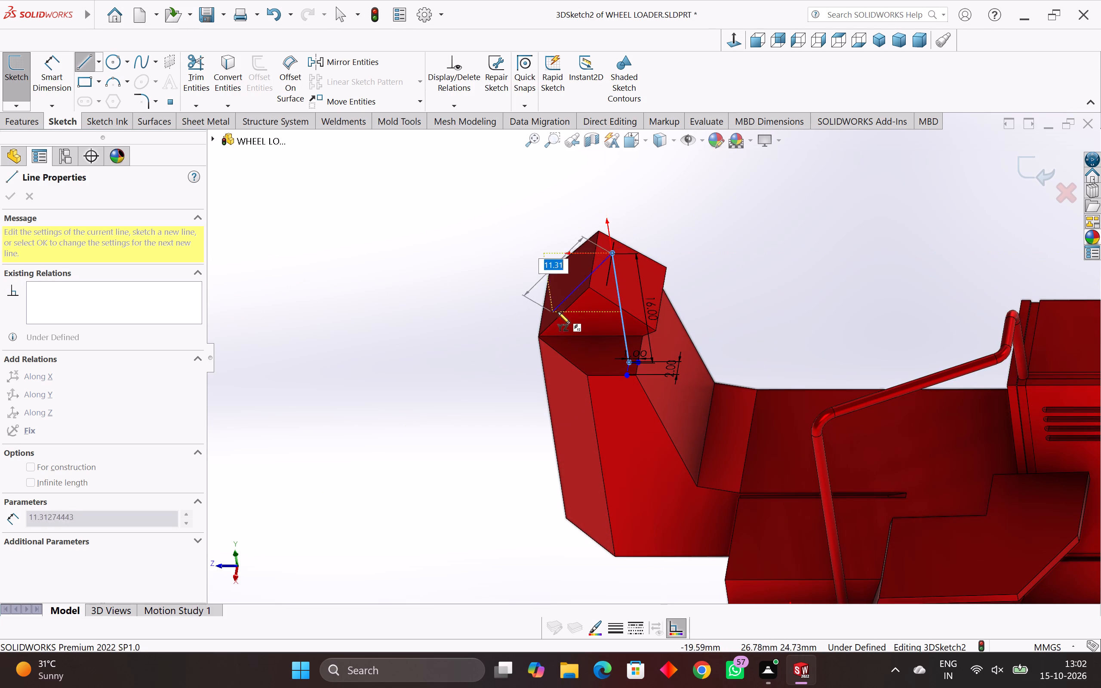
key("Tab")
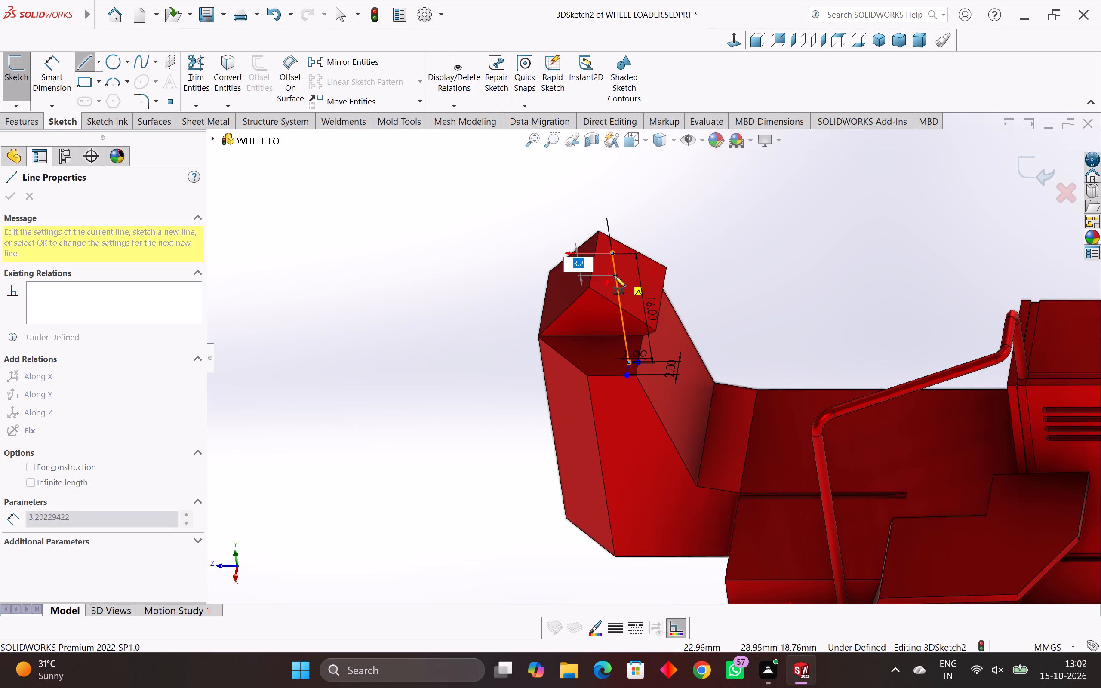
middle_click_drag(565, 291, 486, 278)
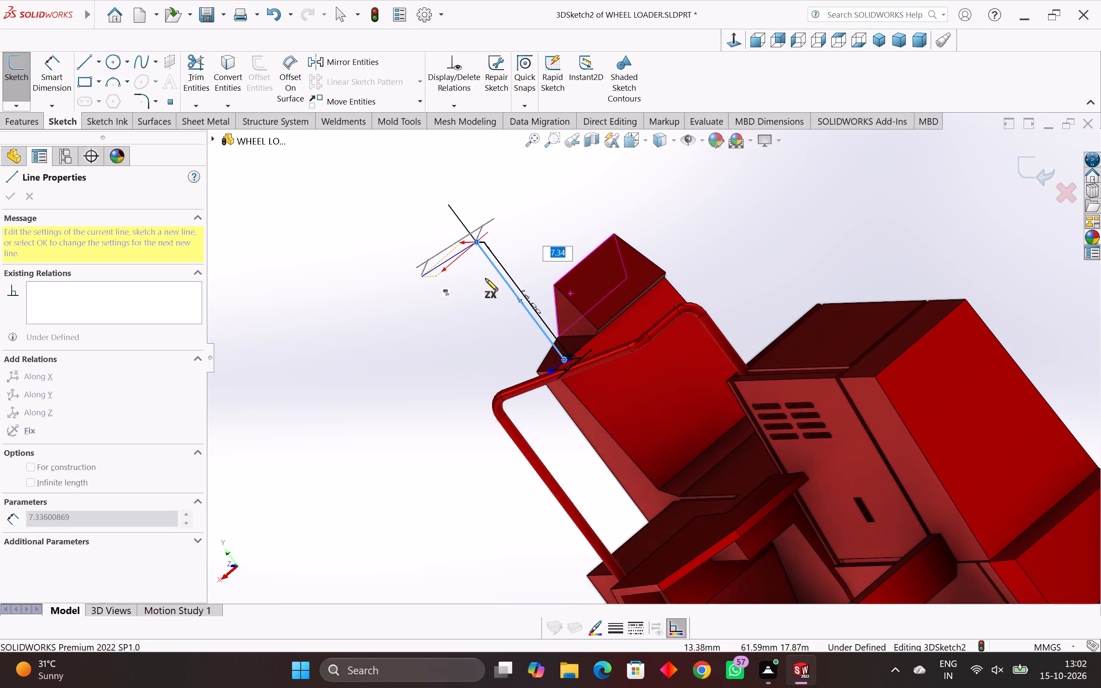
scroll(431, 307, "down", 1)
middle_click_drag(434, 311, 489, 470)
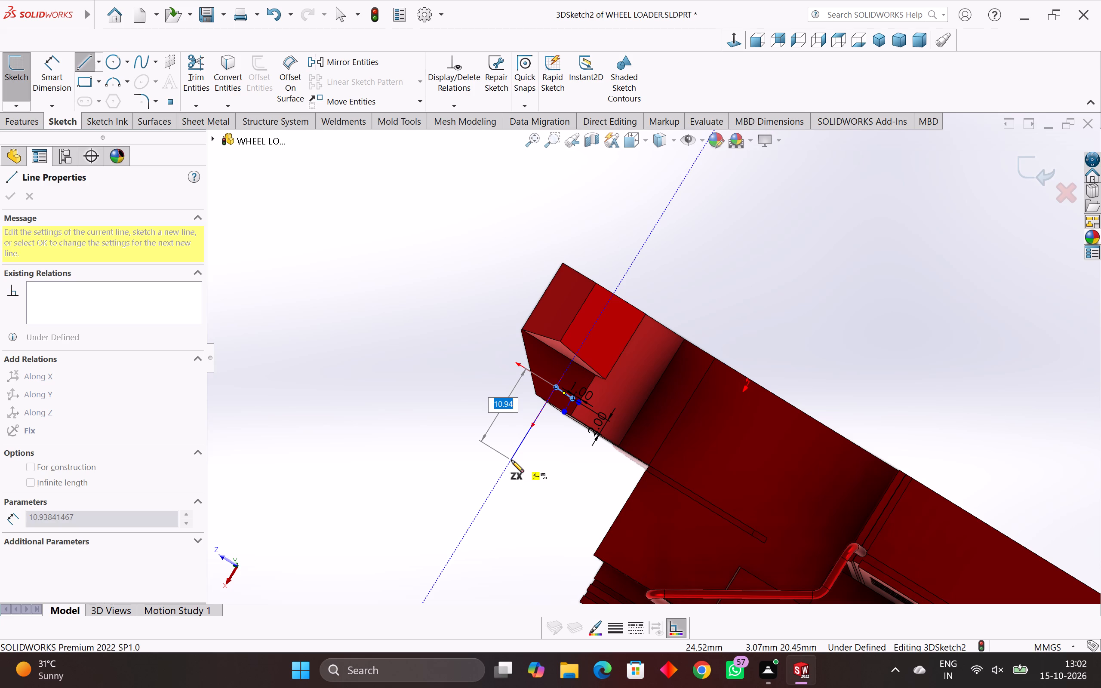
key("7")
key("Return")
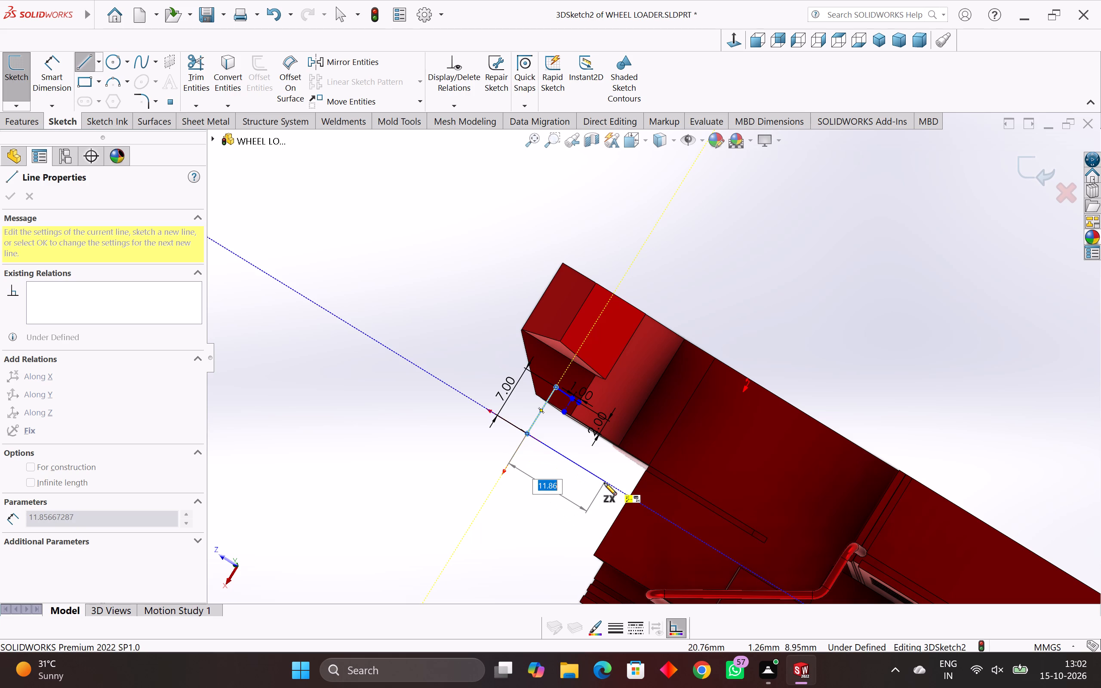
Add a 3 mm line along Z from the end of the 7 mm line, heading toward the existing handrail, and end the line chain.
key("3")
key("Return")
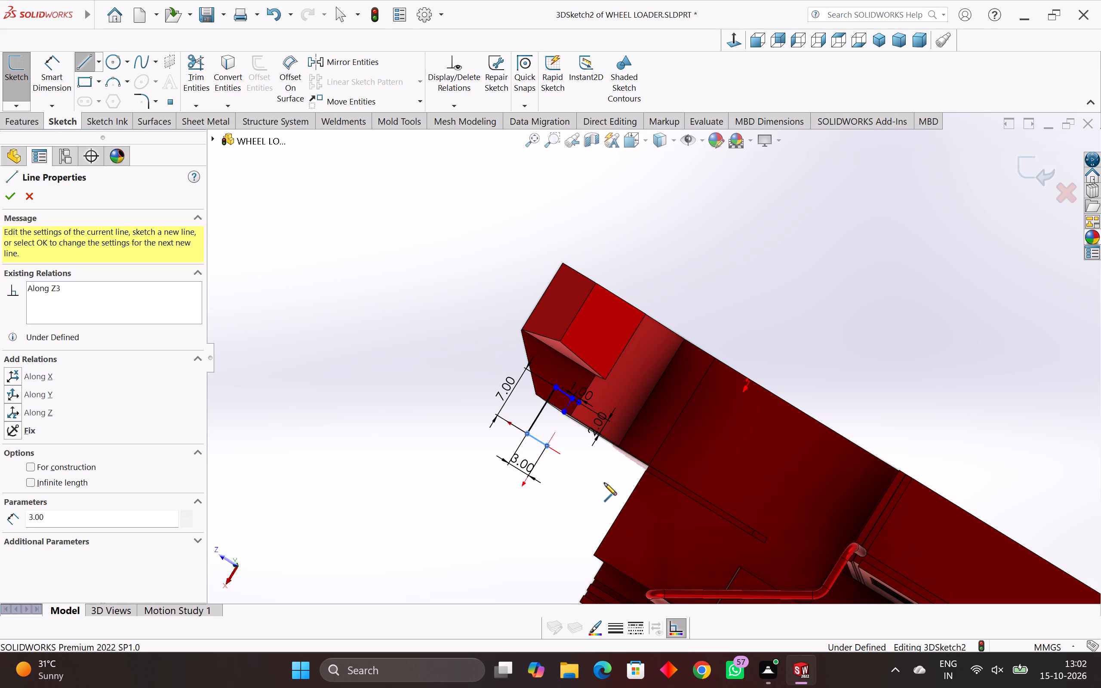
middle_click_drag(521, 539, 600, 533)
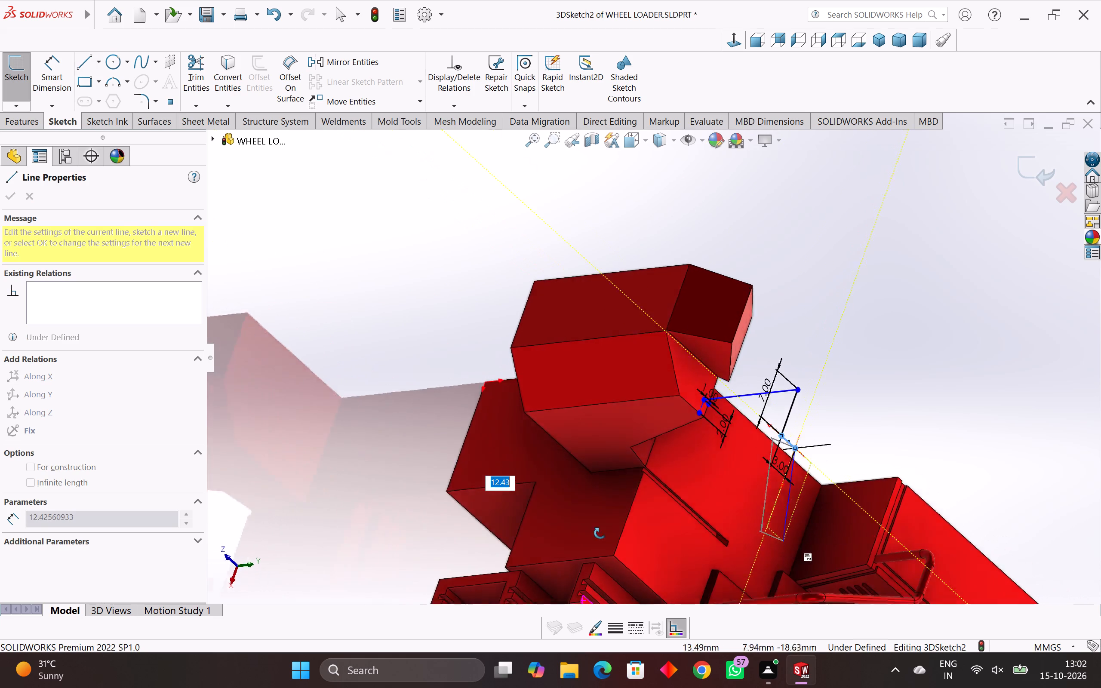
middle_click_drag(600, 533, 613, 541)
key("Escape")
key("Escape")
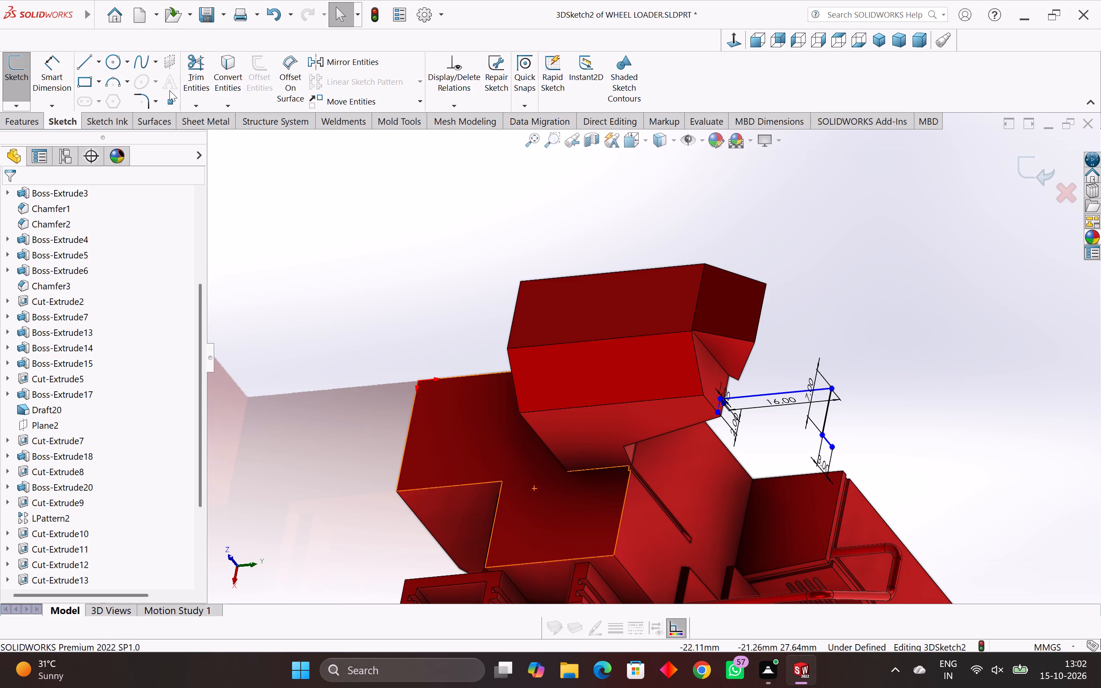
Fillet the two corners at the ends of the 7 mm line with a 2 mm radius and finish the 3D sketch.
left_click(143, 101)
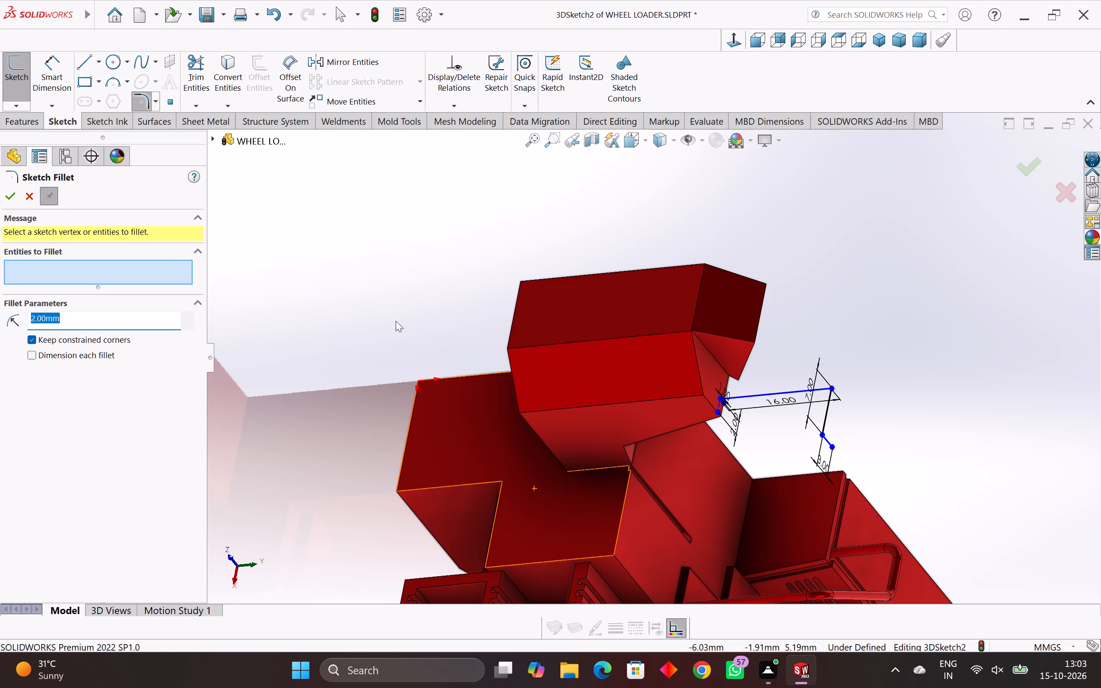
scroll(533, 336, "up", 1)
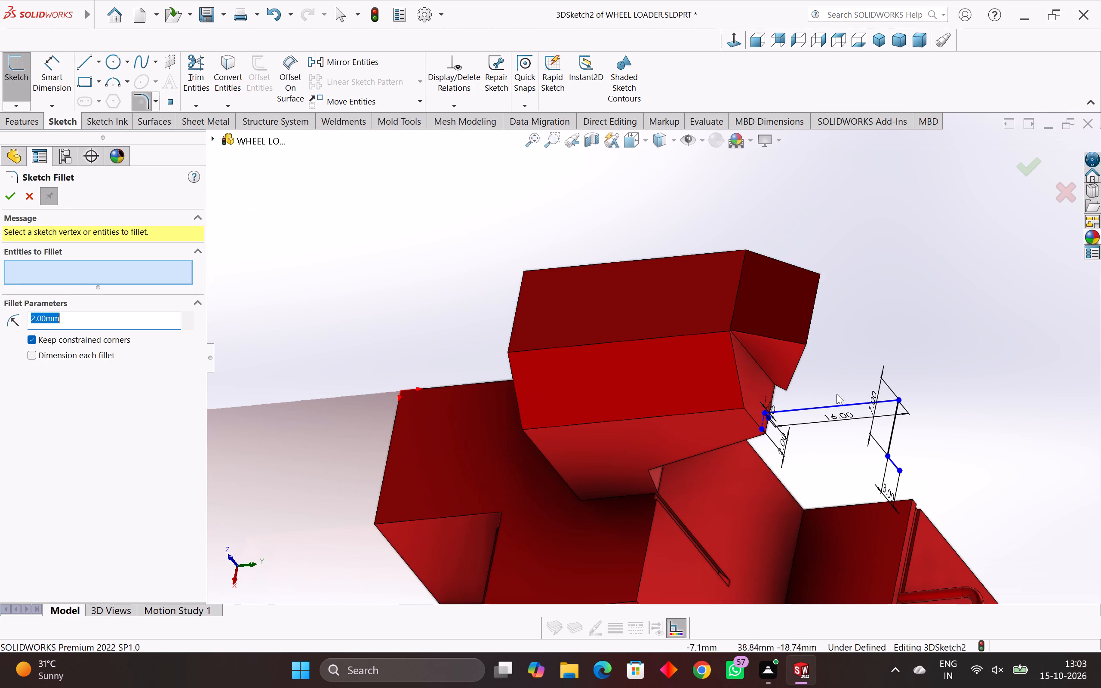
middle_click_drag(985, 430, 930, 464)
scroll(597, 561, "up", 4)
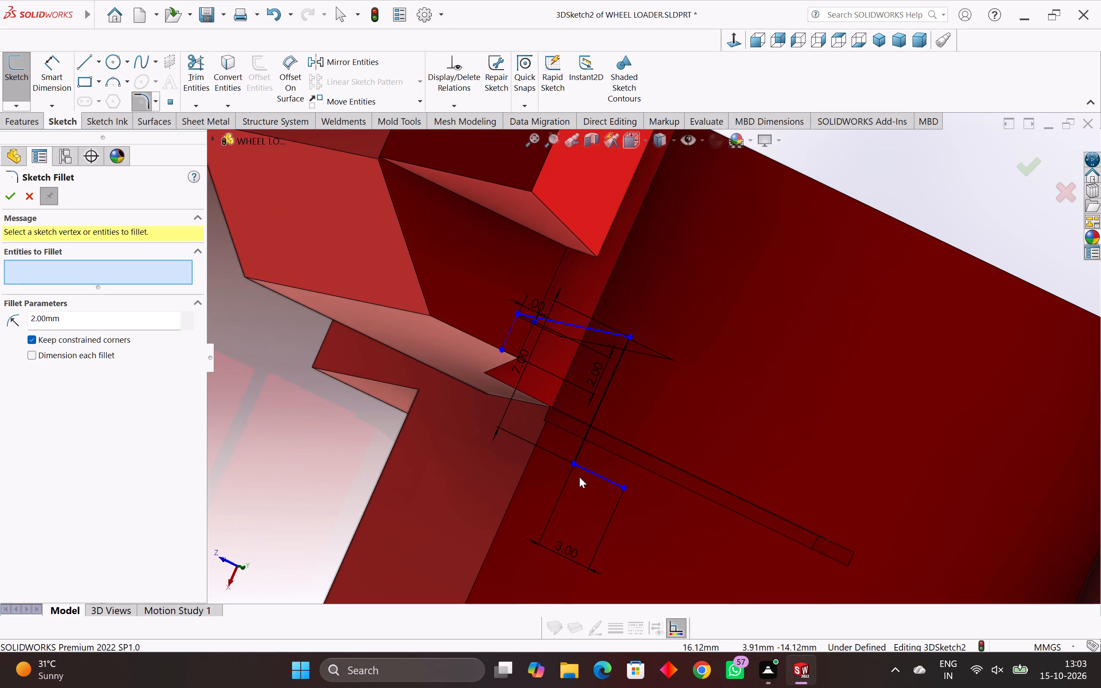
left_click(573, 463)
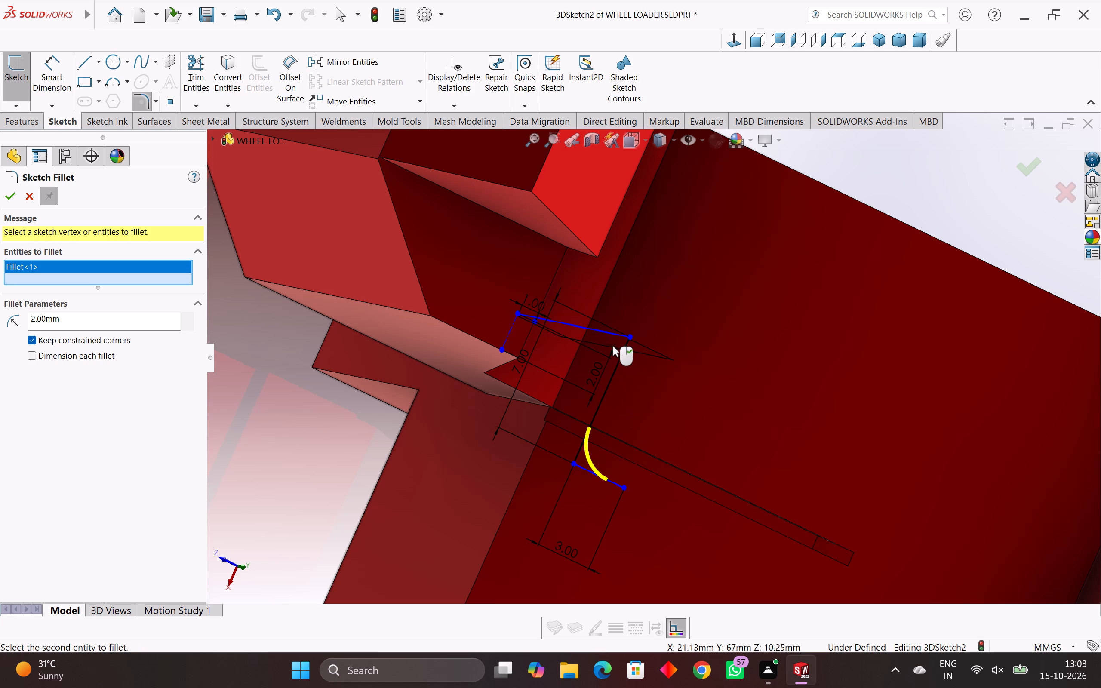
middle_click_drag(612, 345, 643, 303)
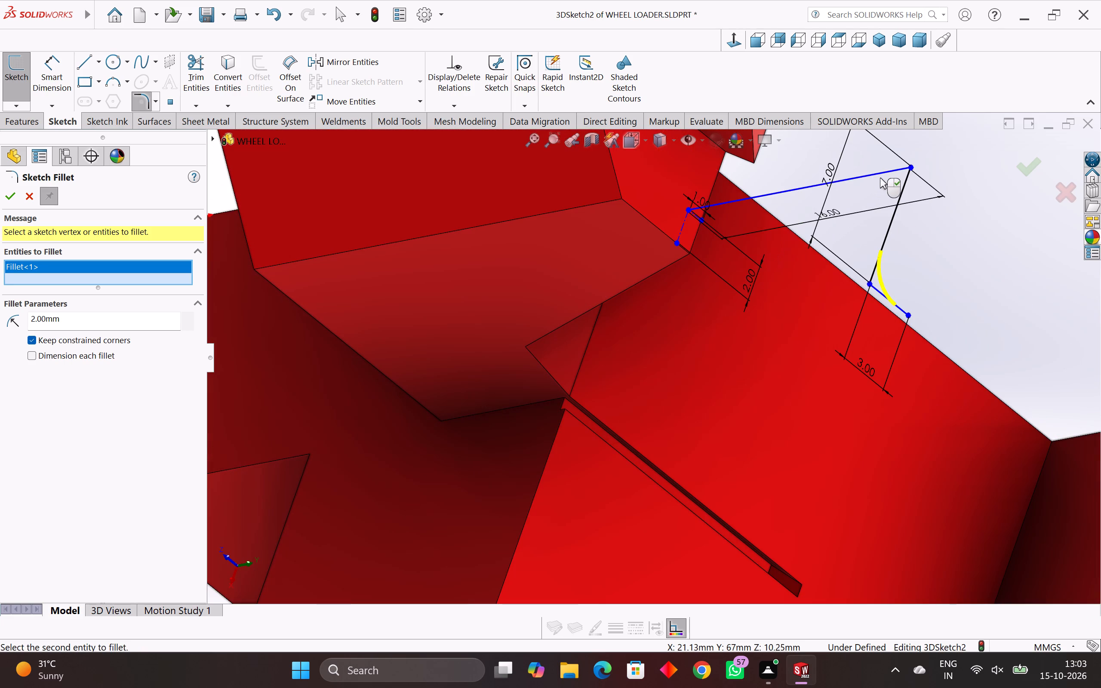
scroll(889, 171, "up", 5)
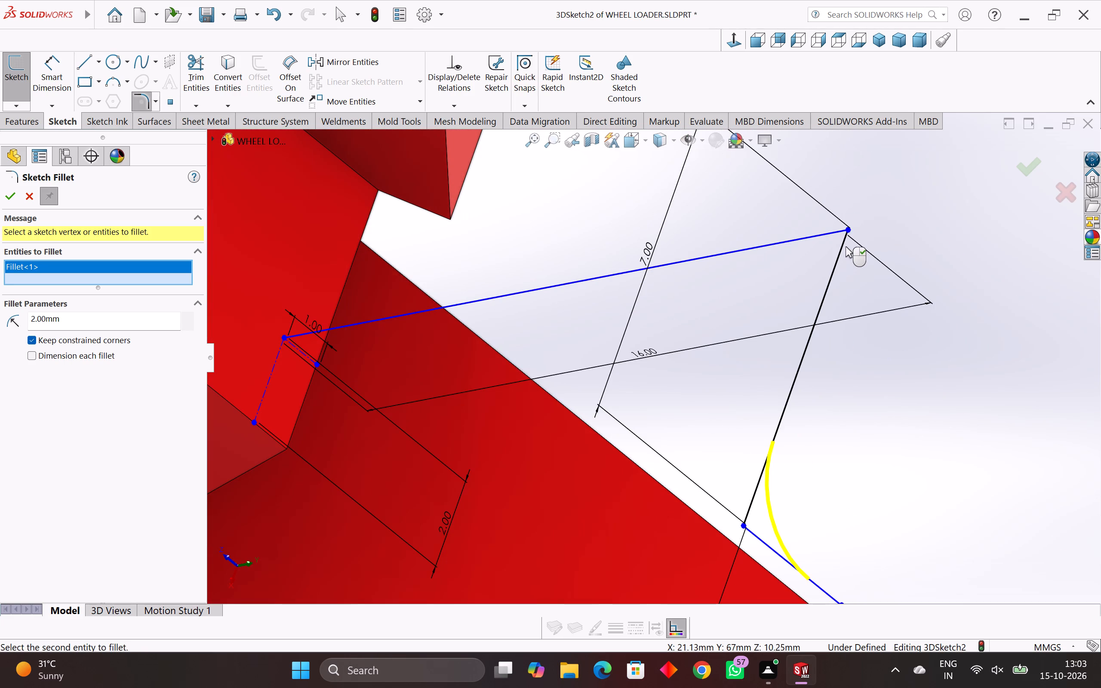
left_click(846, 228)
scroll(859, 346, "down", 1)
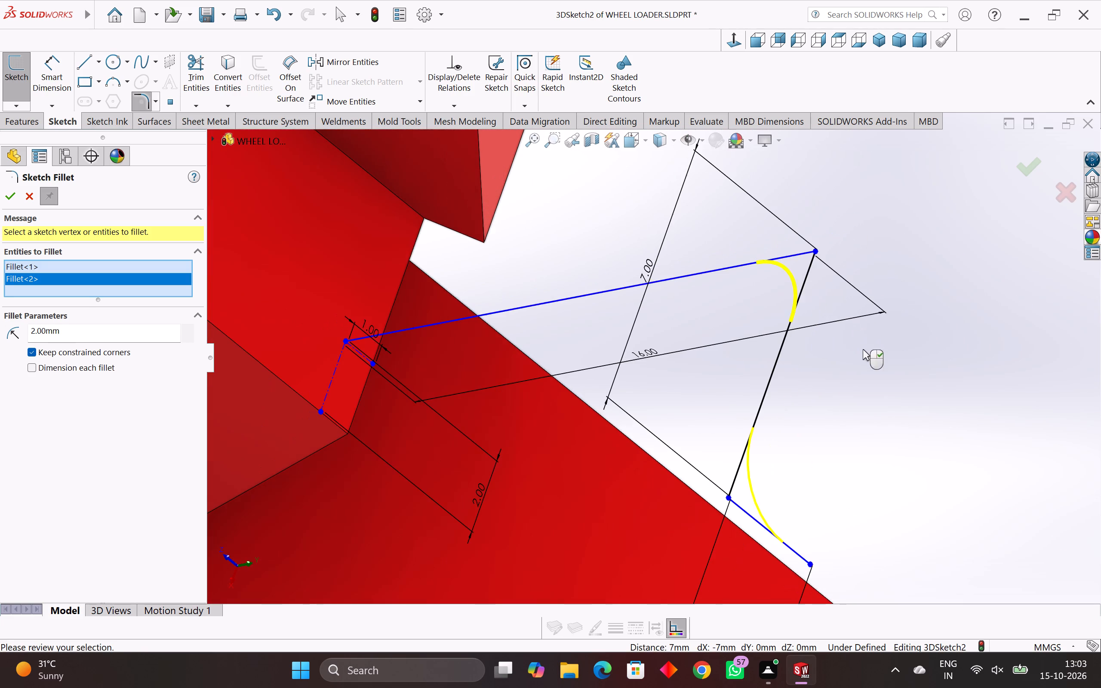
scroll(879, 365, "down", 1)
middle_click_drag(879, 365, 892, 380)
scroll(894, 380, "down", 4)
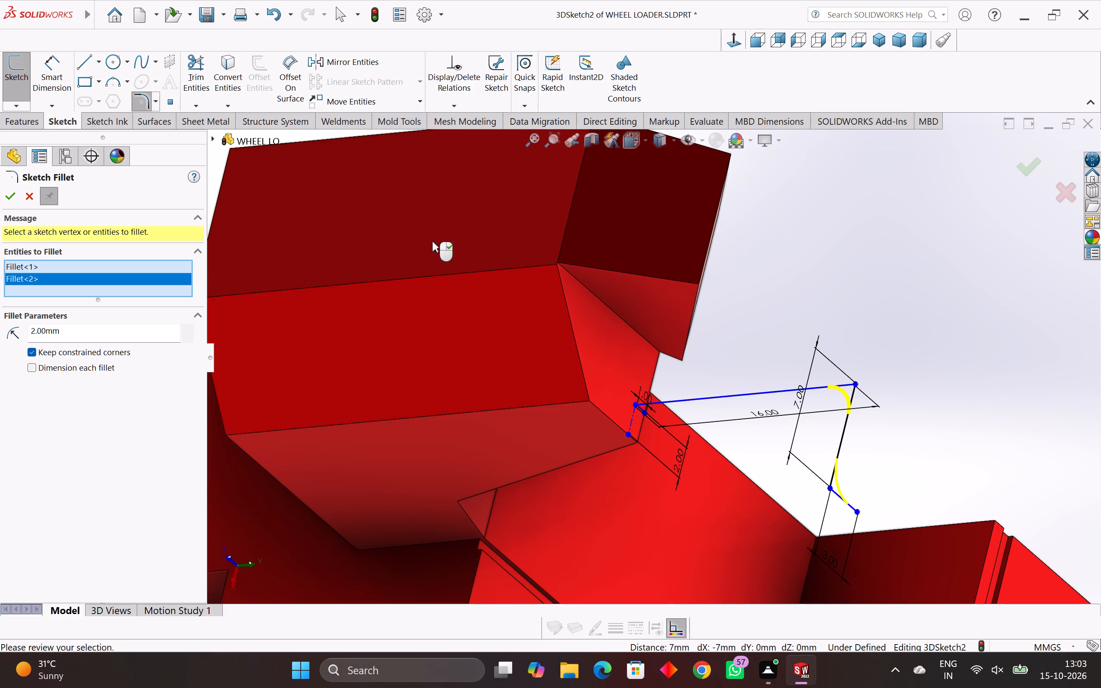
left_click(12, 196)
scroll(774, 452, "down", 2)
middle_click_drag(782, 458, 769, 451)
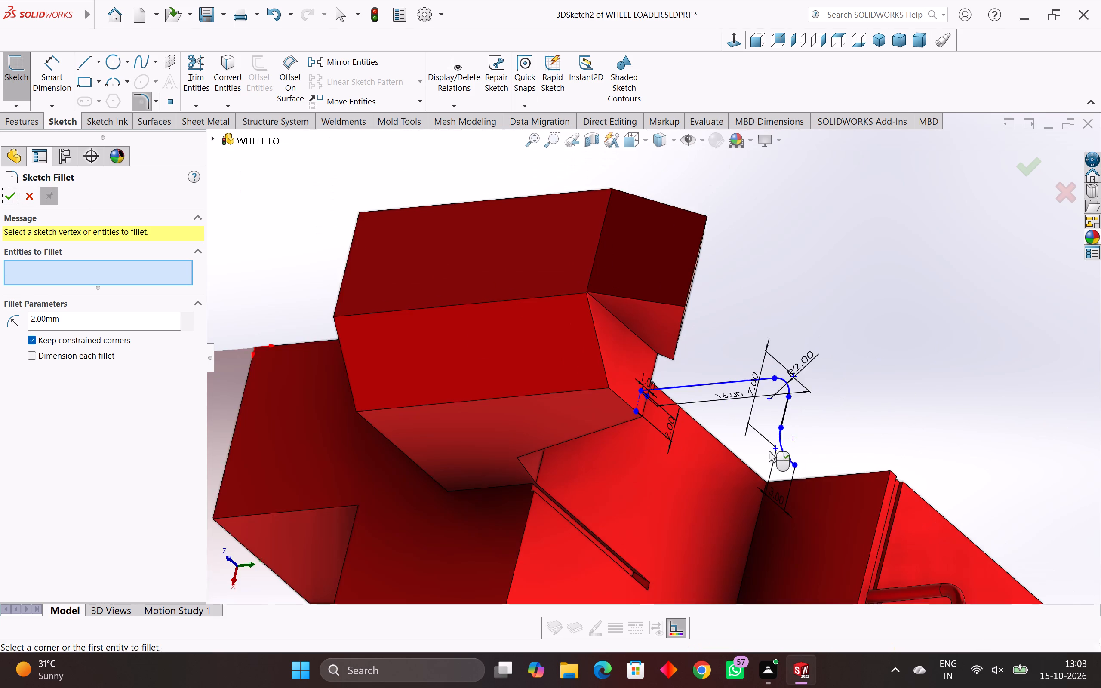
middle_click_drag(769, 451, 742, 422)
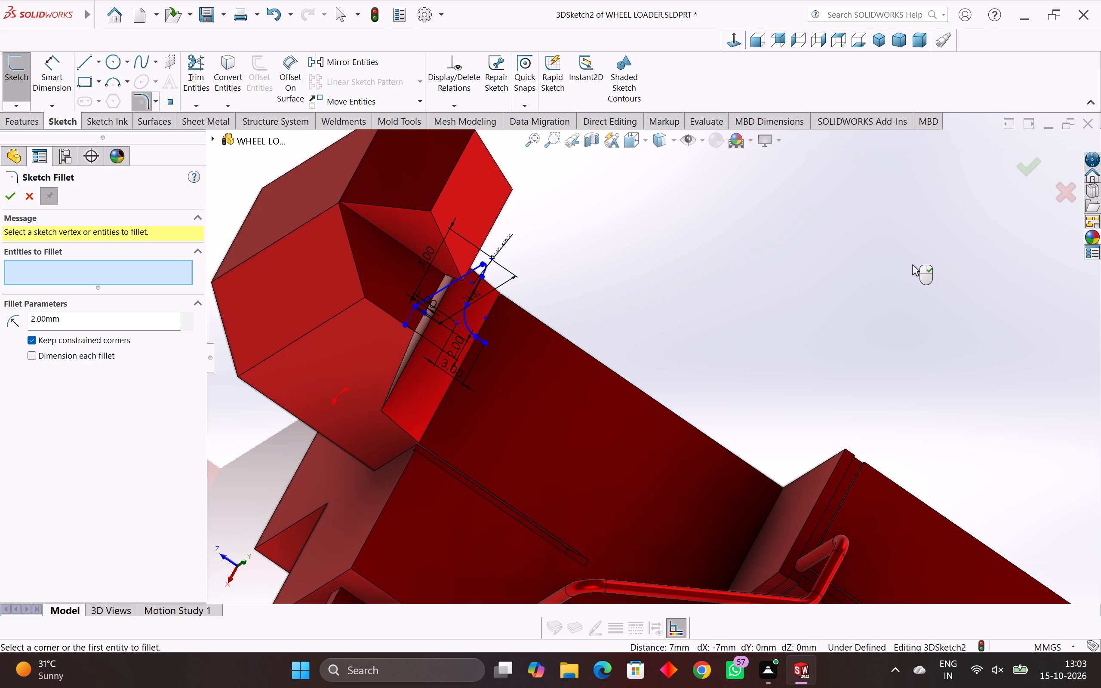
left_click(1019, 171)
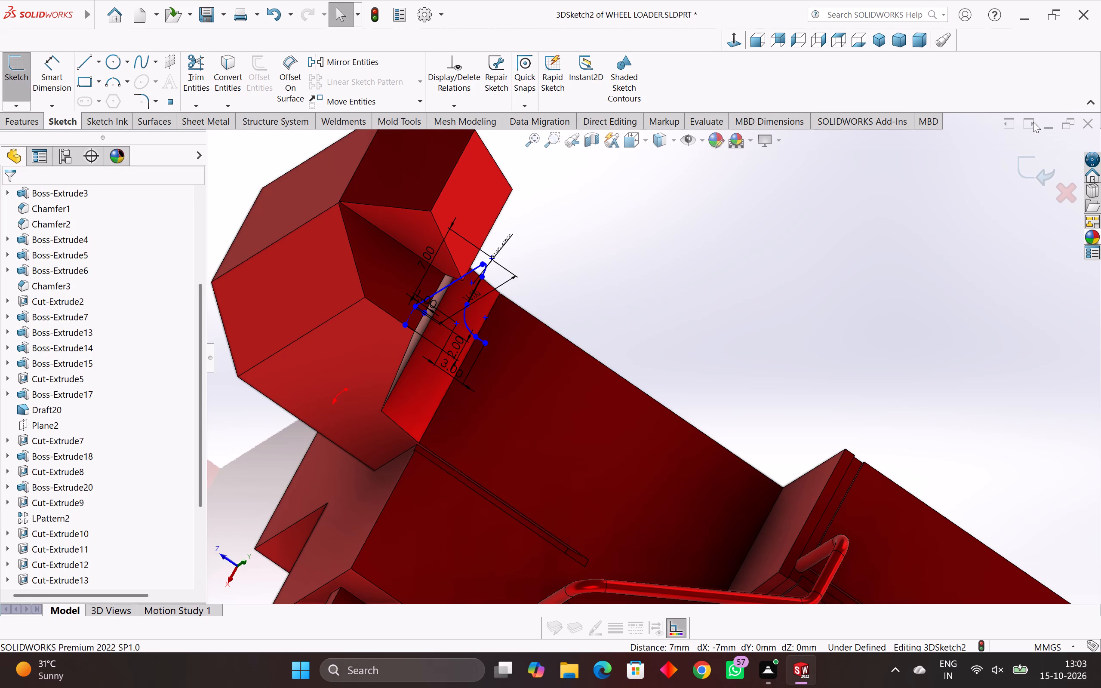
left_click(1045, 170)
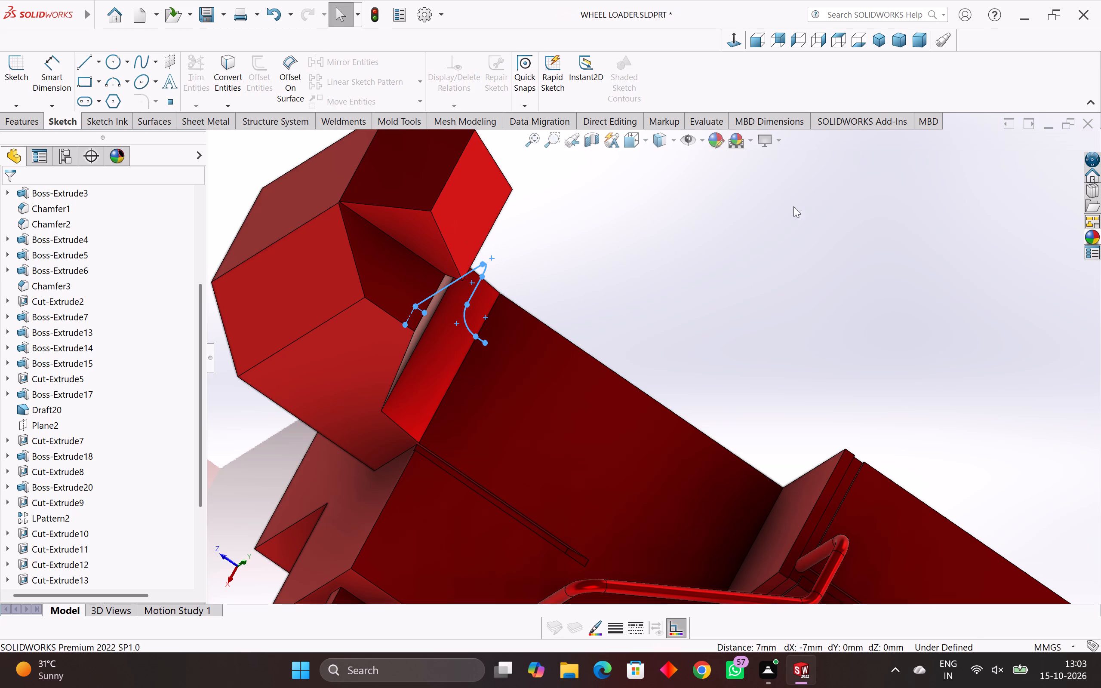
Start a new sketch on the Boss-Extrude3 face where the handrail path begins.
left_click(377, 275)
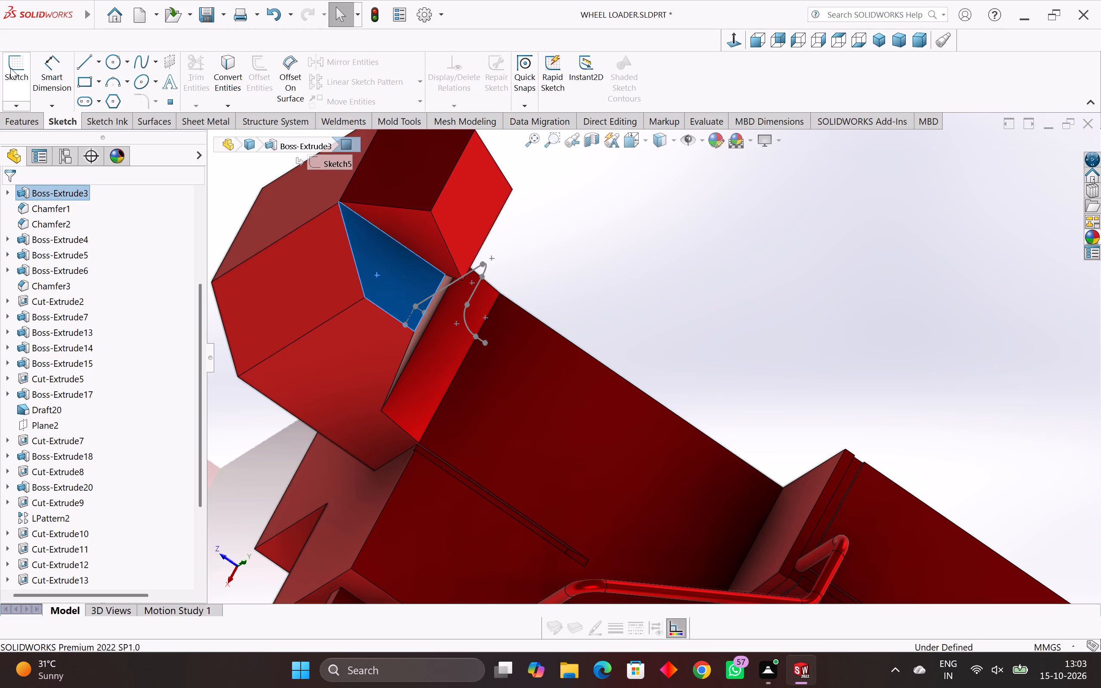
left_click(10, 68)
scroll(652, 531, "up", 4)
scroll(603, 425, "up", 4)
scroll(719, 483, "up", 4)
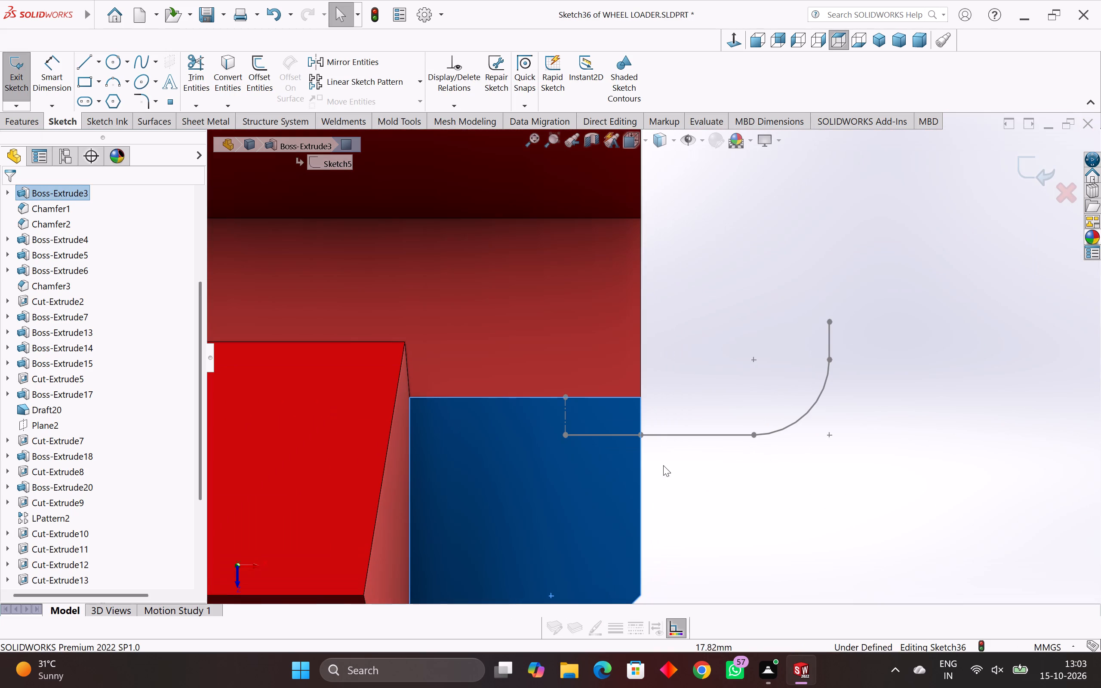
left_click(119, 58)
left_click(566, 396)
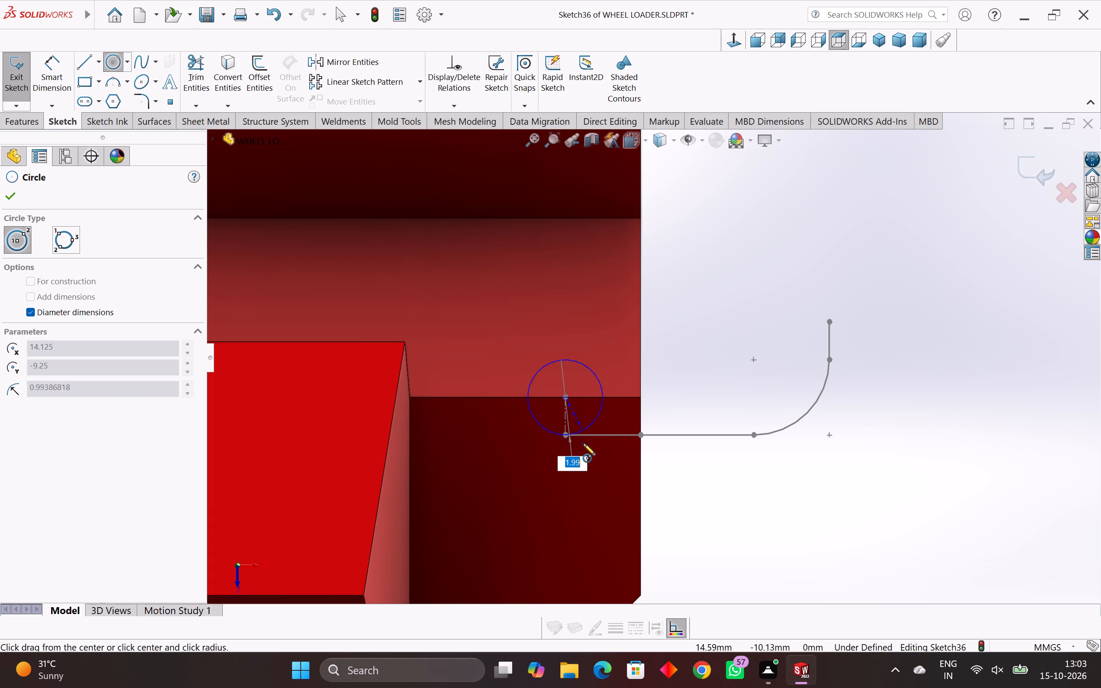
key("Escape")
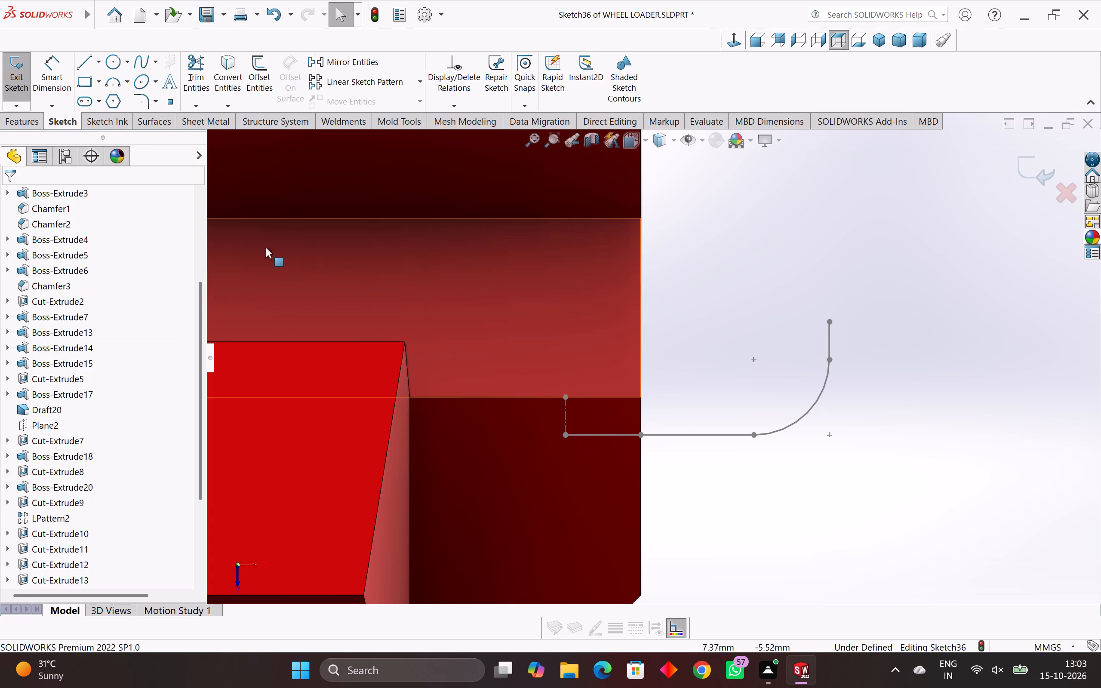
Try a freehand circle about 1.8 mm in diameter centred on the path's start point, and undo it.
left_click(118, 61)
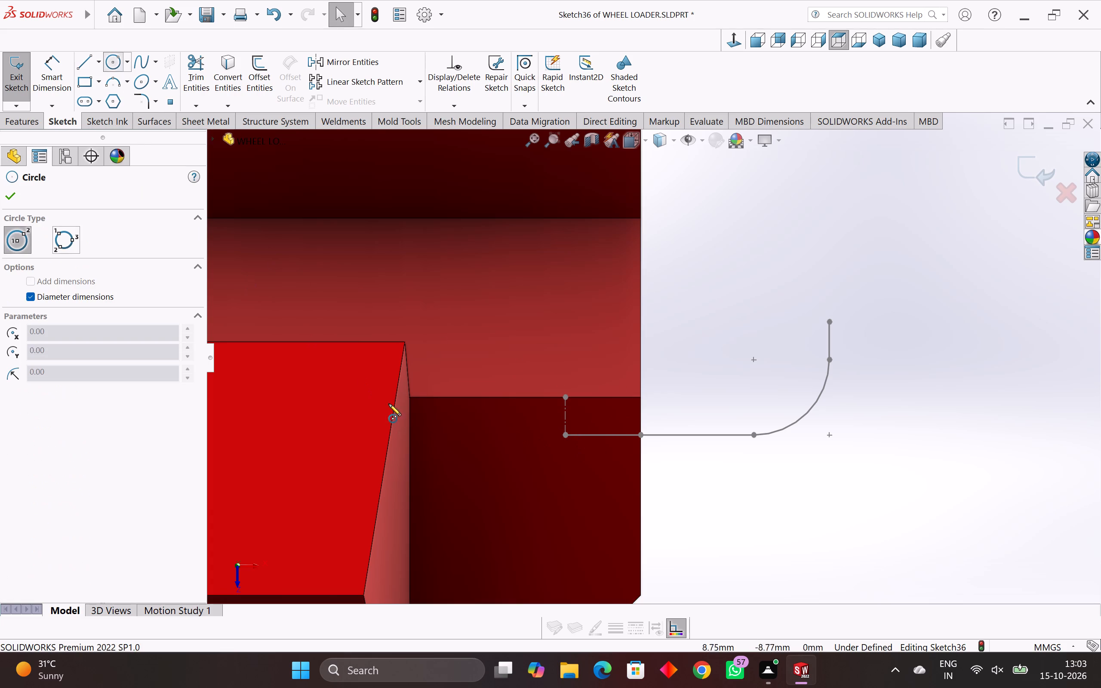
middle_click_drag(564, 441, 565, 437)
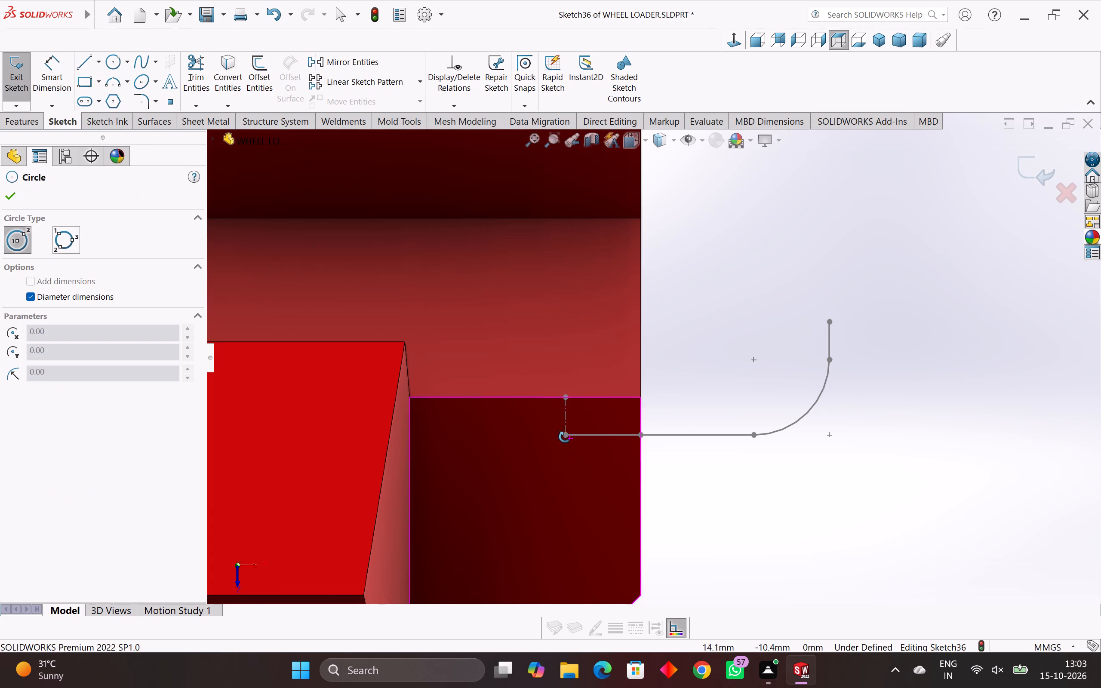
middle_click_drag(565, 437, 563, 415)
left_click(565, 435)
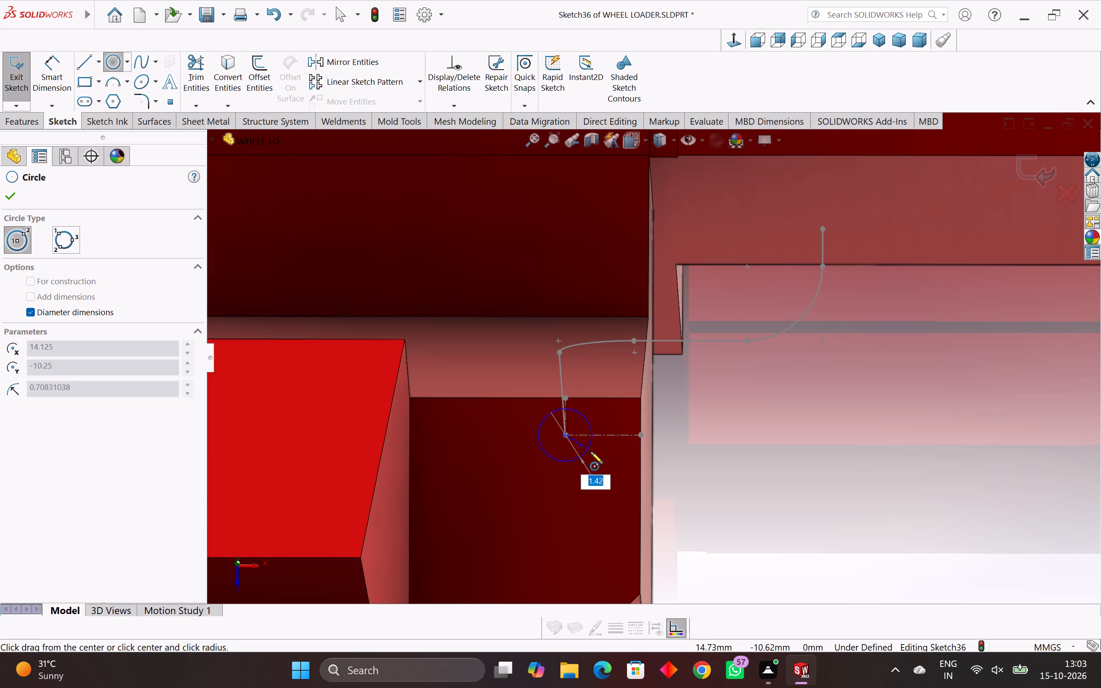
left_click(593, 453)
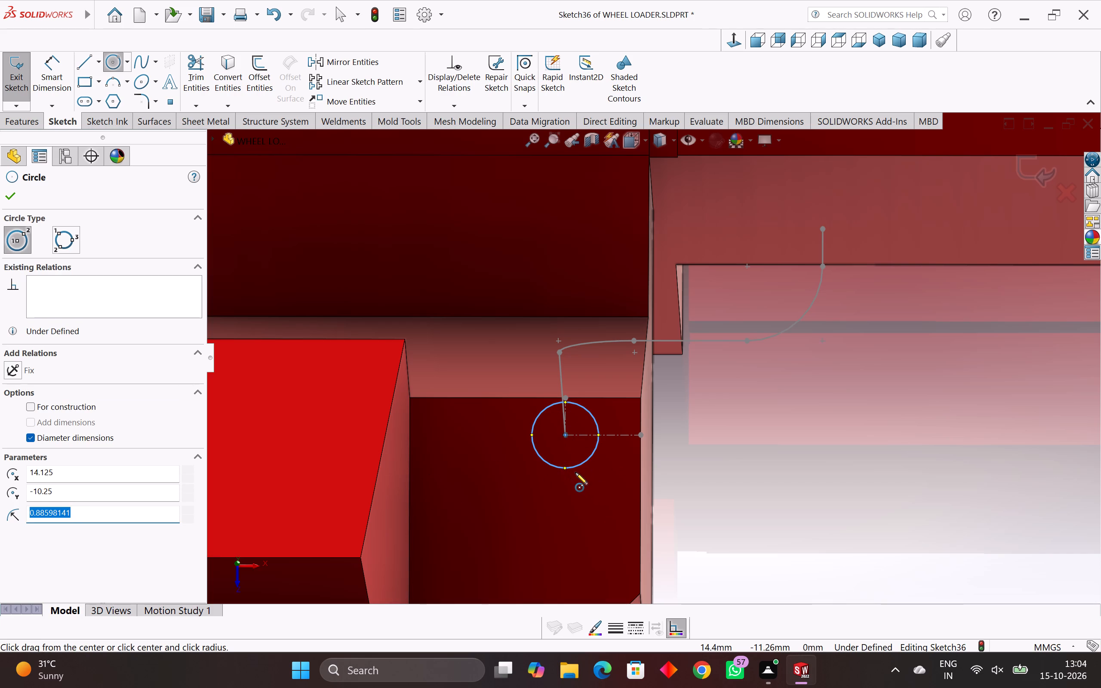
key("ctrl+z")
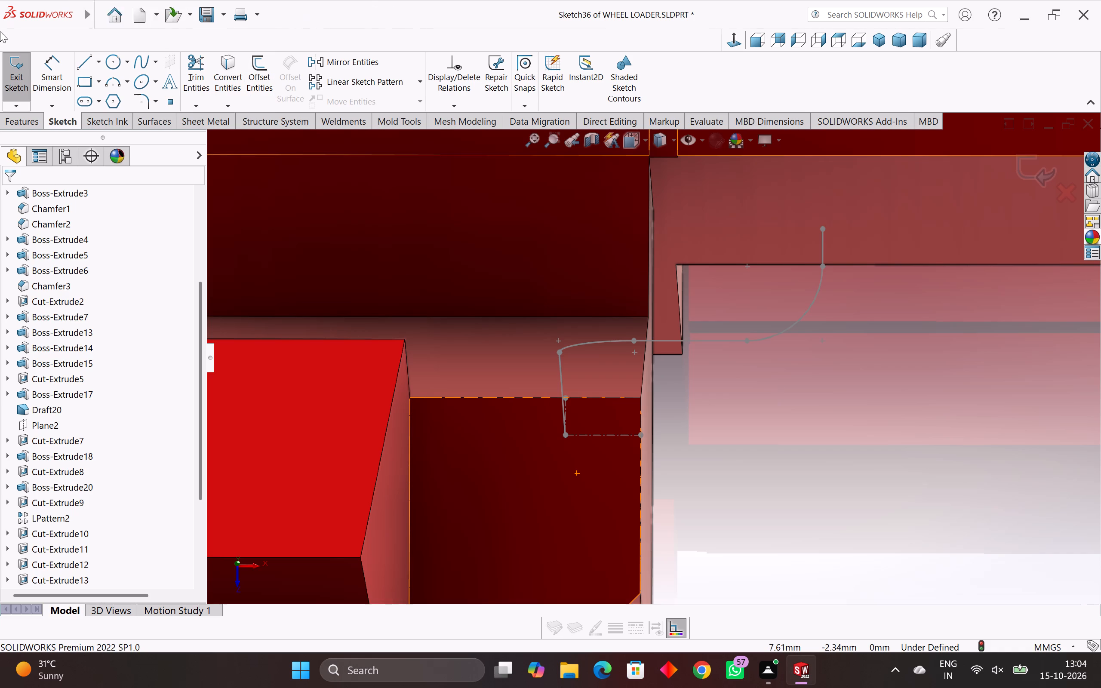
Sketch a 1.15 mm diameter circle centred on the start point of the 16 mm path line and exit the sketch.
left_click(108, 64)
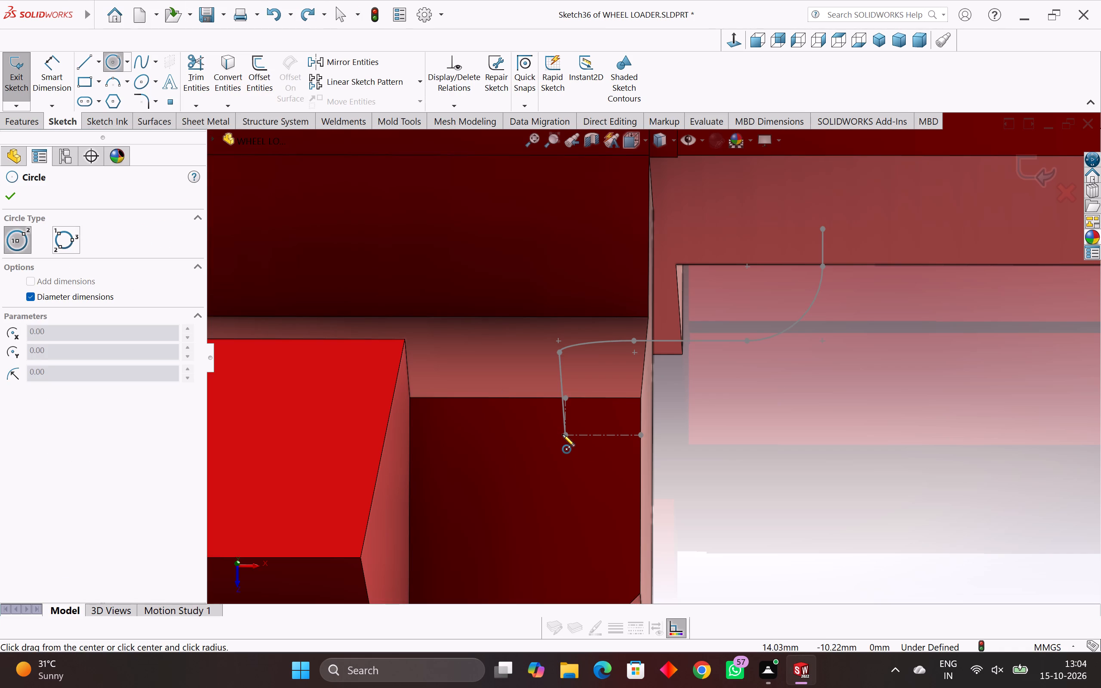
left_click(565, 435)
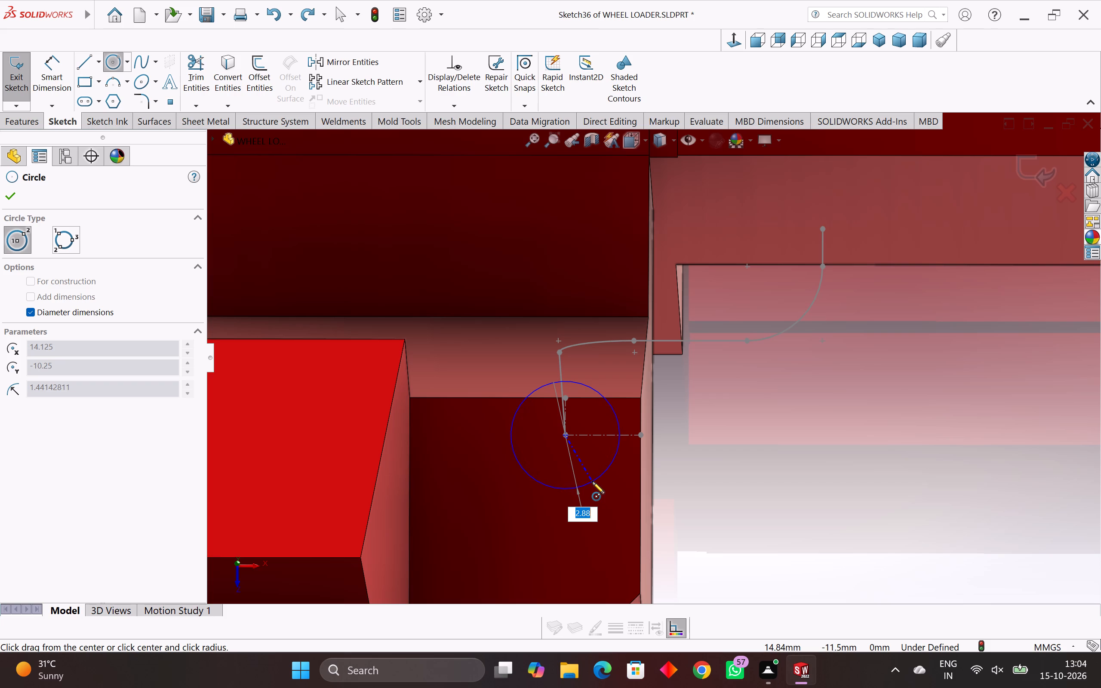
type("1.15")
key("Return")
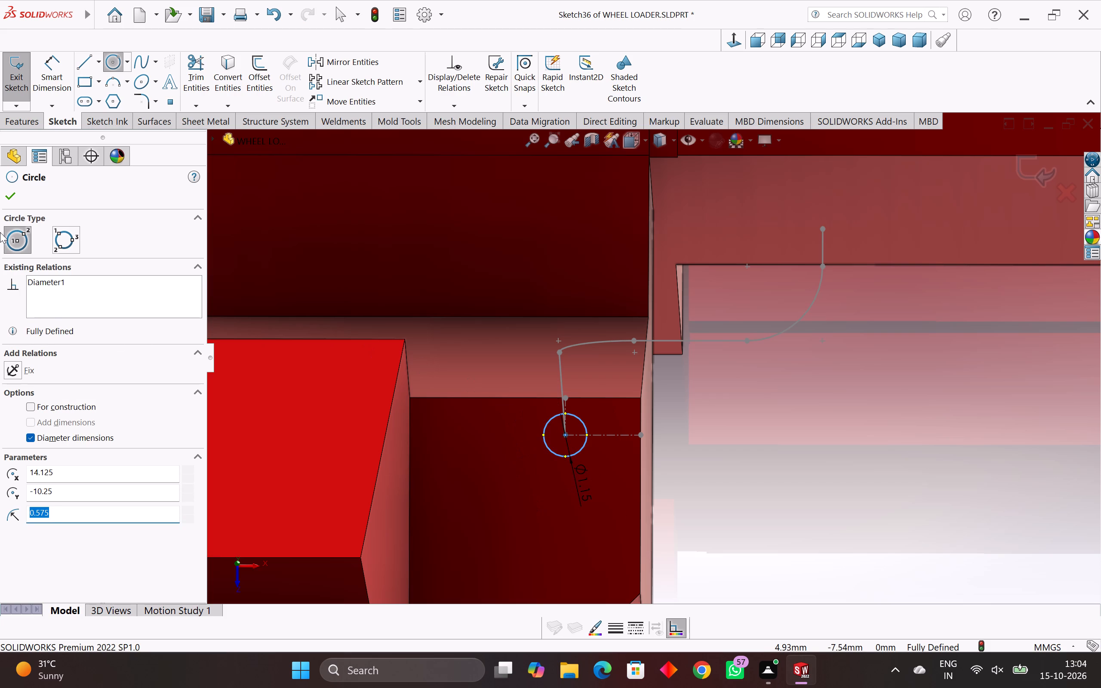
left_click(14, 196)
scroll(609, 522, "down", 1)
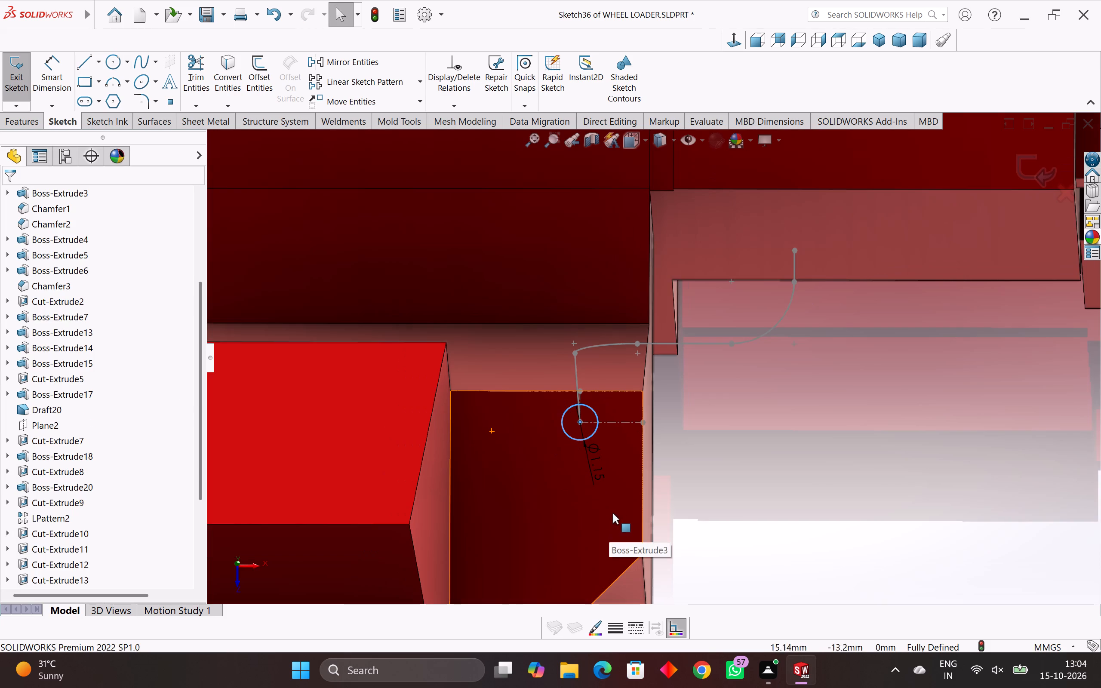
middle_click_drag(623, 509, 604, 488)
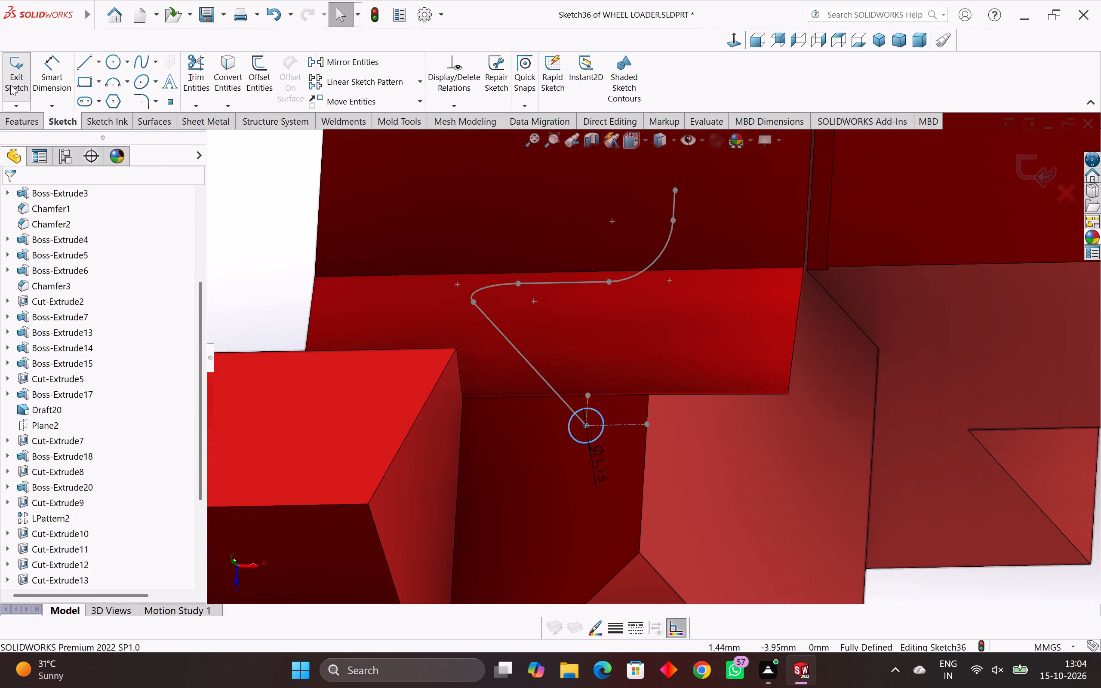
left_click(10, 85)
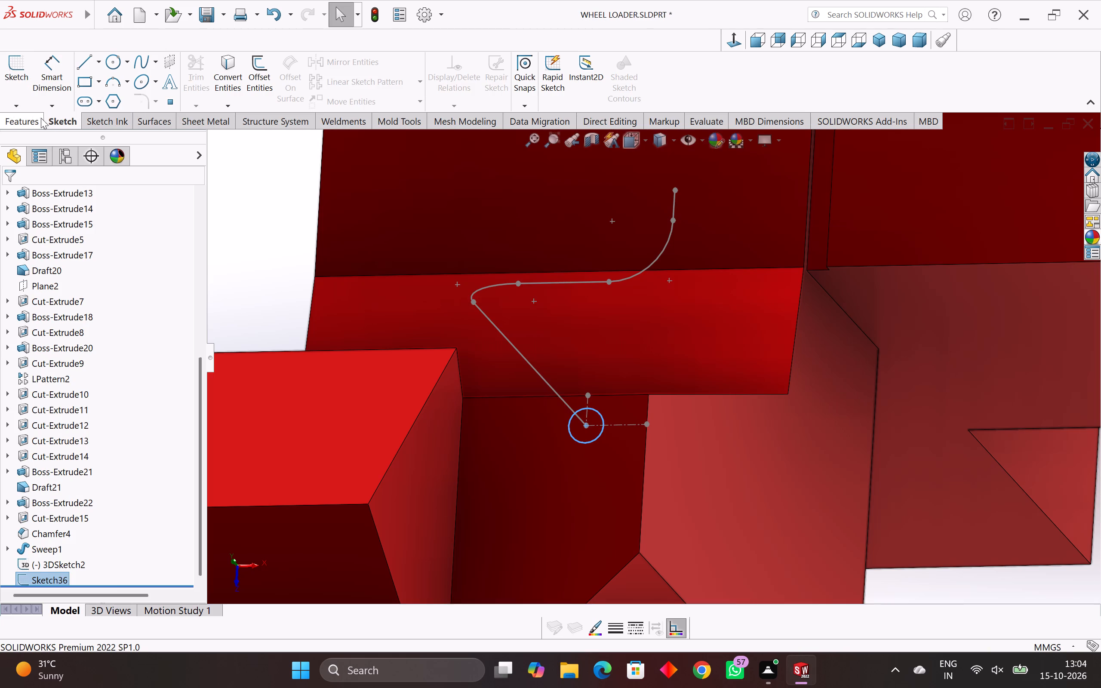
Create a Swept Boss/Base using the 1.15 mm circle as the profile and 3DSketch2 as the path.
left_click(18, 118)
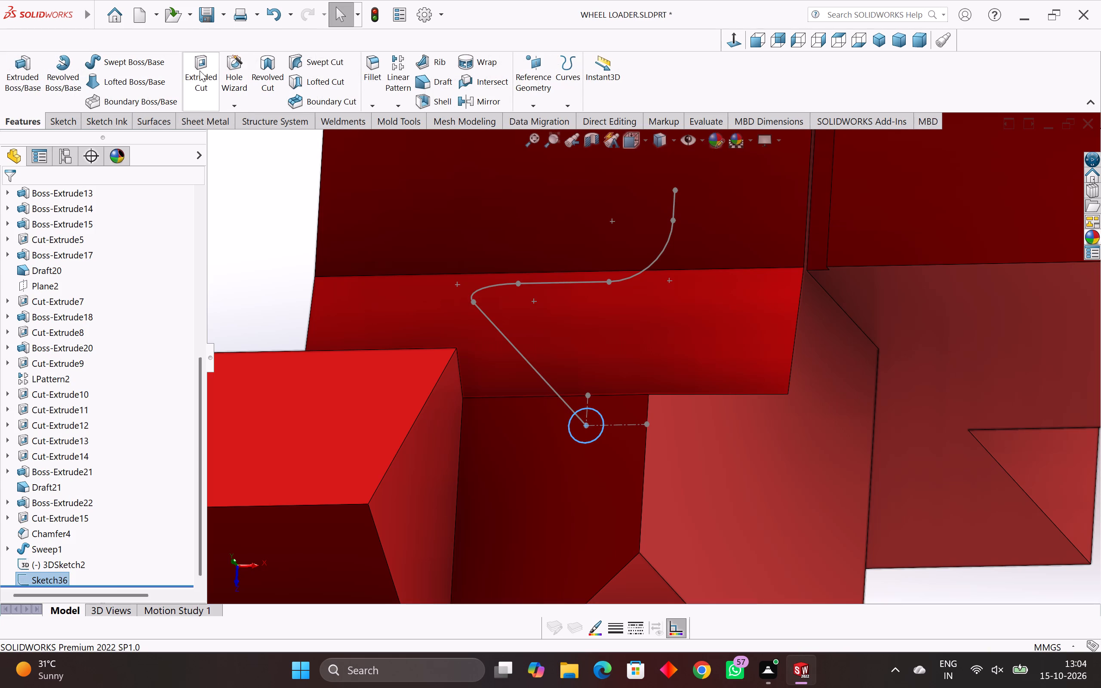
left_click(124, 59)
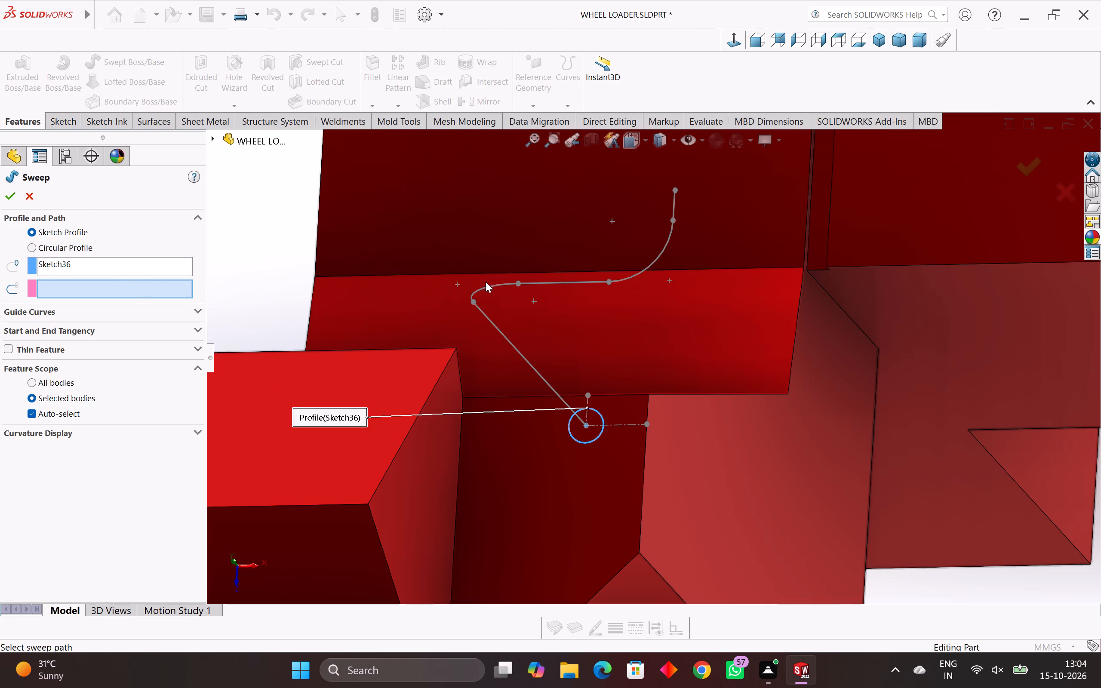
left_click(497, 329)
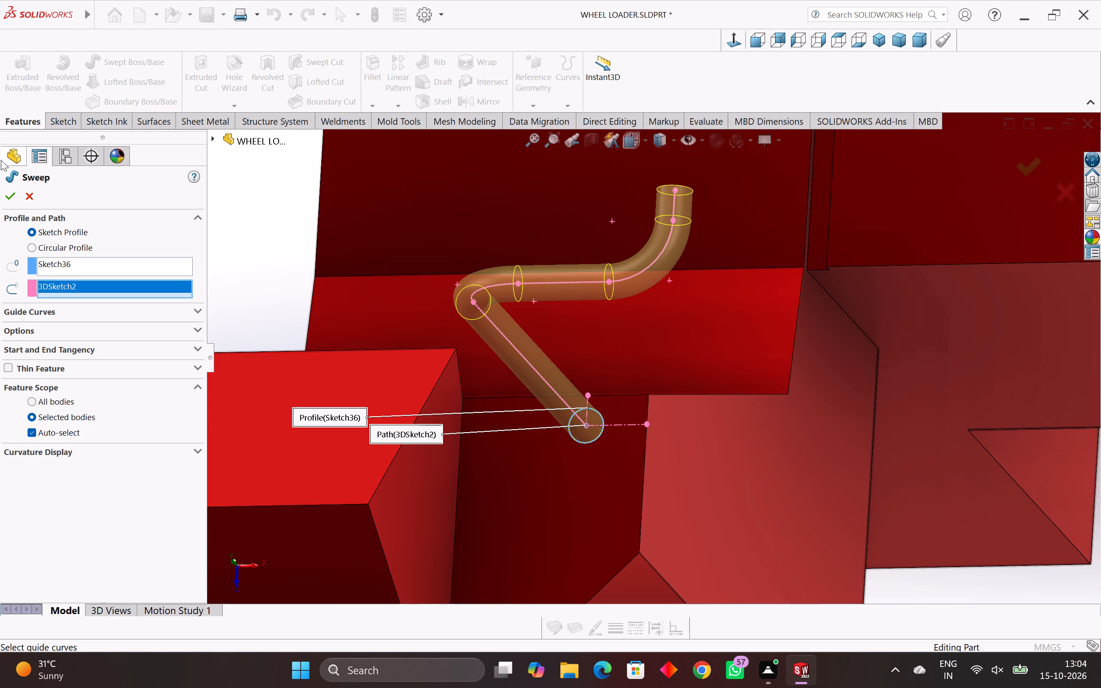
left_click(9, 195)
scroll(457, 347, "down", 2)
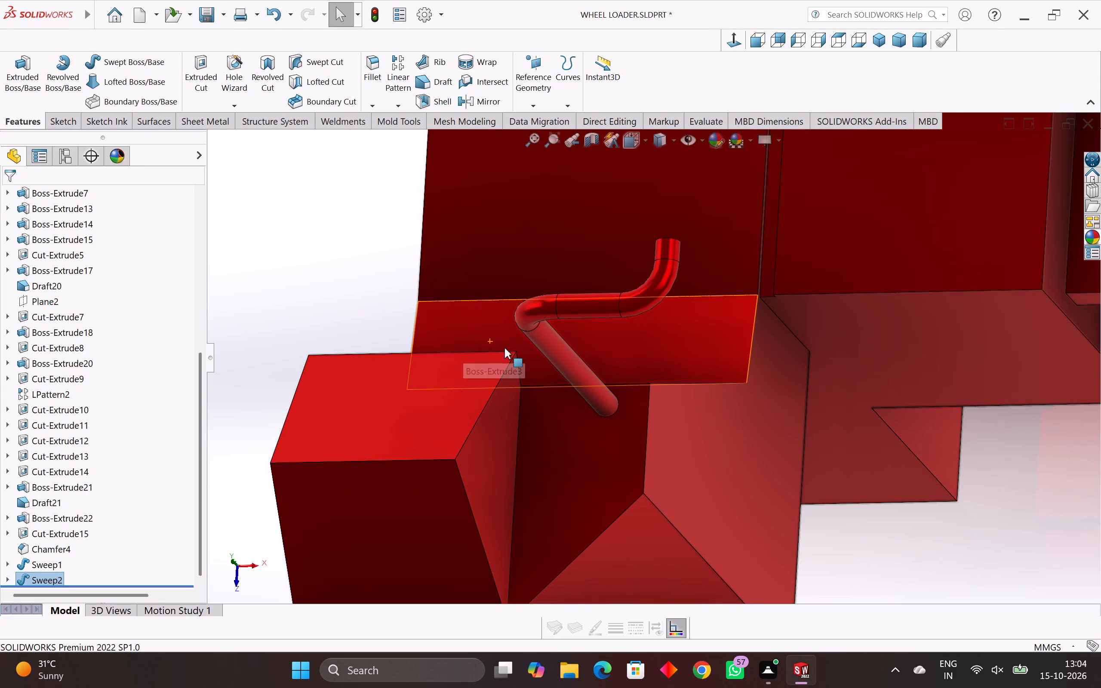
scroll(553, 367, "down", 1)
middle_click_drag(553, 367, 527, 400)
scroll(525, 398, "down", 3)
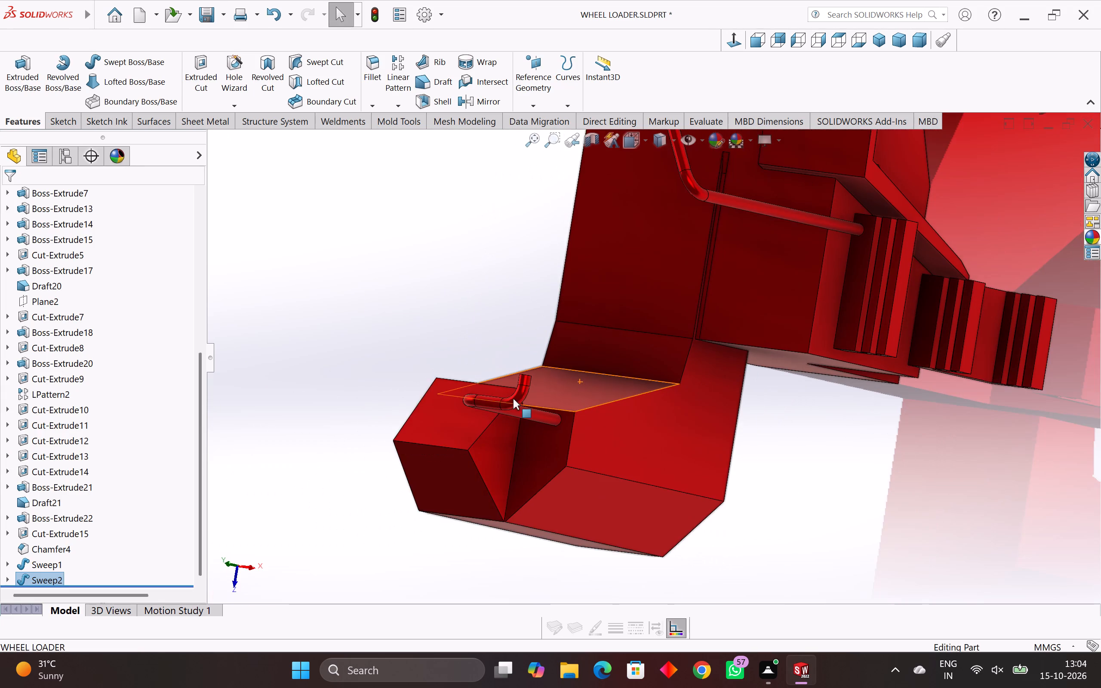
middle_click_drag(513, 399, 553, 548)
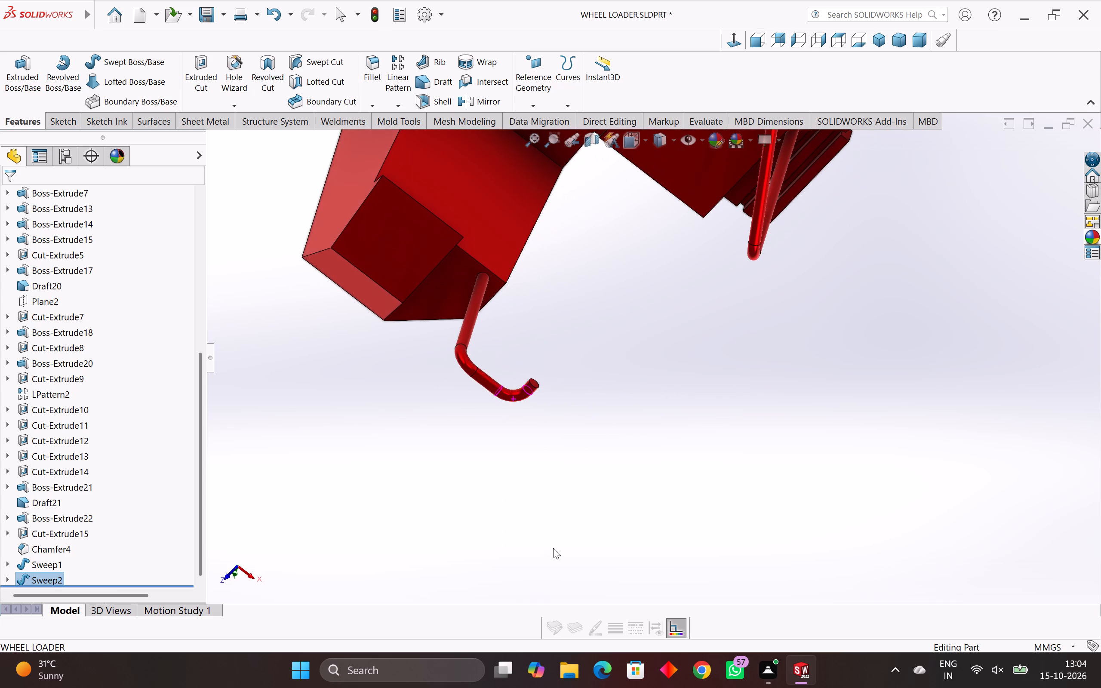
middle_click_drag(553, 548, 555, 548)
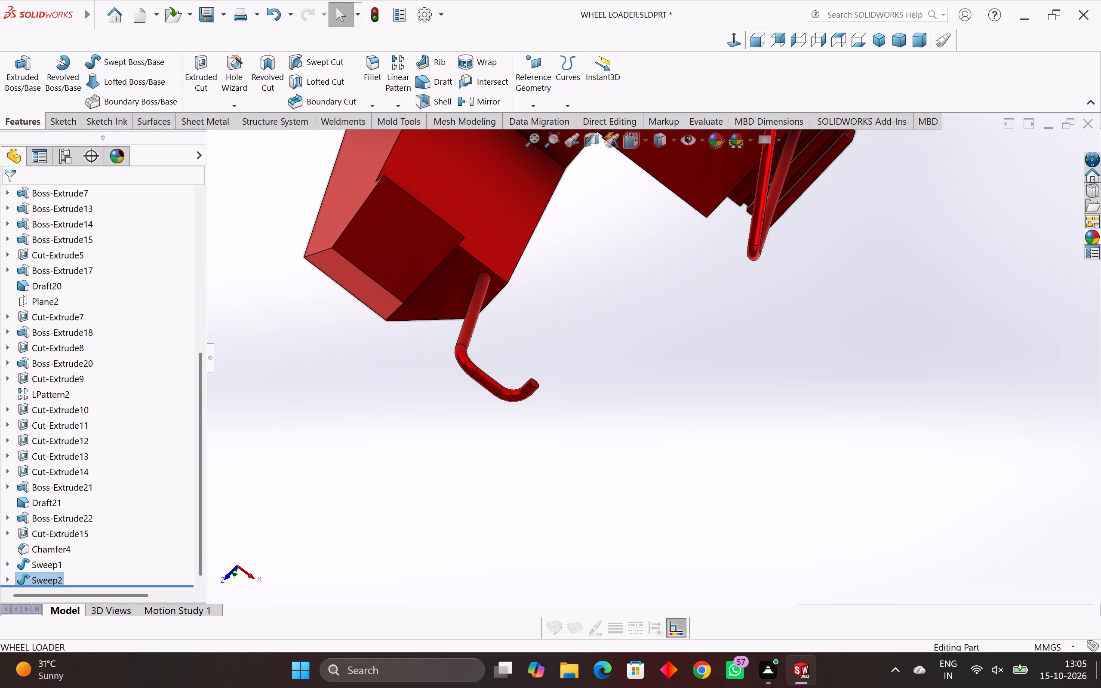
Start a new 3D sketch for the next handrail path.
scroll(1092, 685, "down", 2)
middle_click_drag(695, 323, 632, 266)
scroll(695, 321, "down", 1)
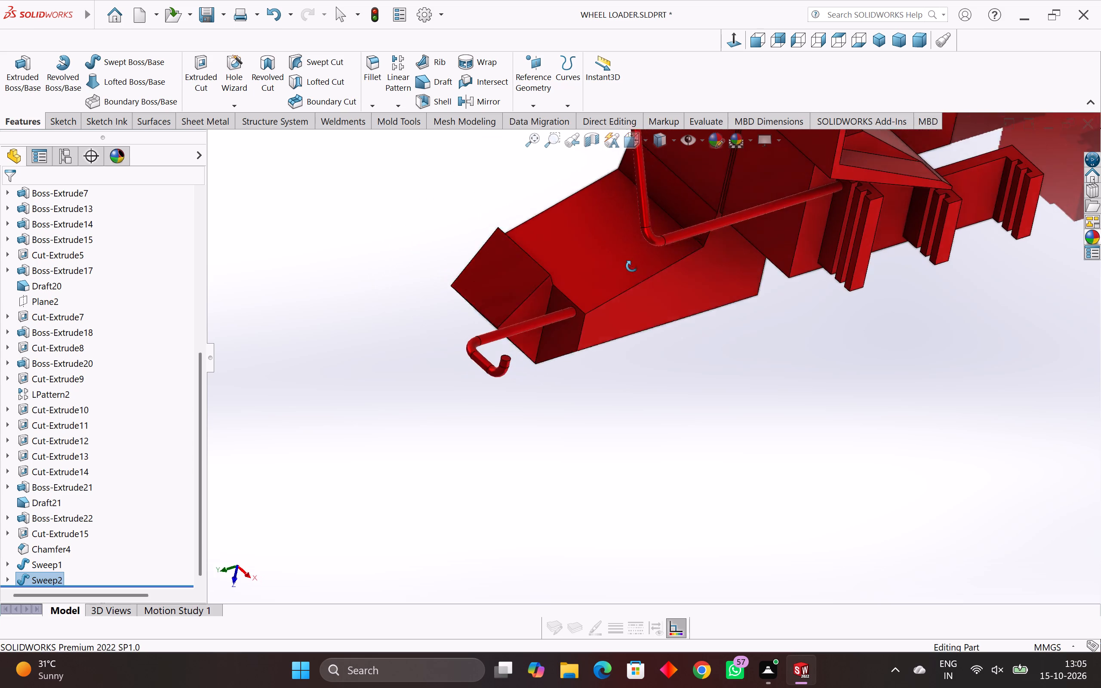
middle_click_drag(632, 266, 633, 251)
scroll(635, 249, "down", 2)
scroll(704, 259, "down", 4)
middle_click_drag(716, 274, 657, 501)
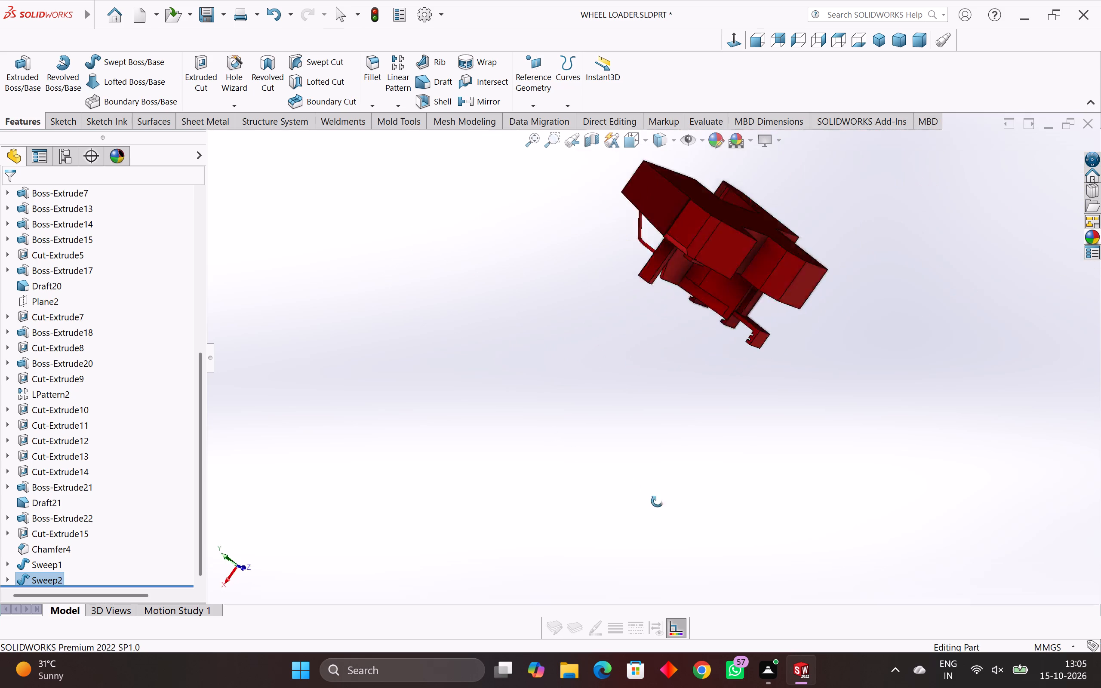
middle_click_drag(657, 501, 794, 505)
scroll(698, 288, "up", 4)
middle_click_drag(697, 286, 711, 371)
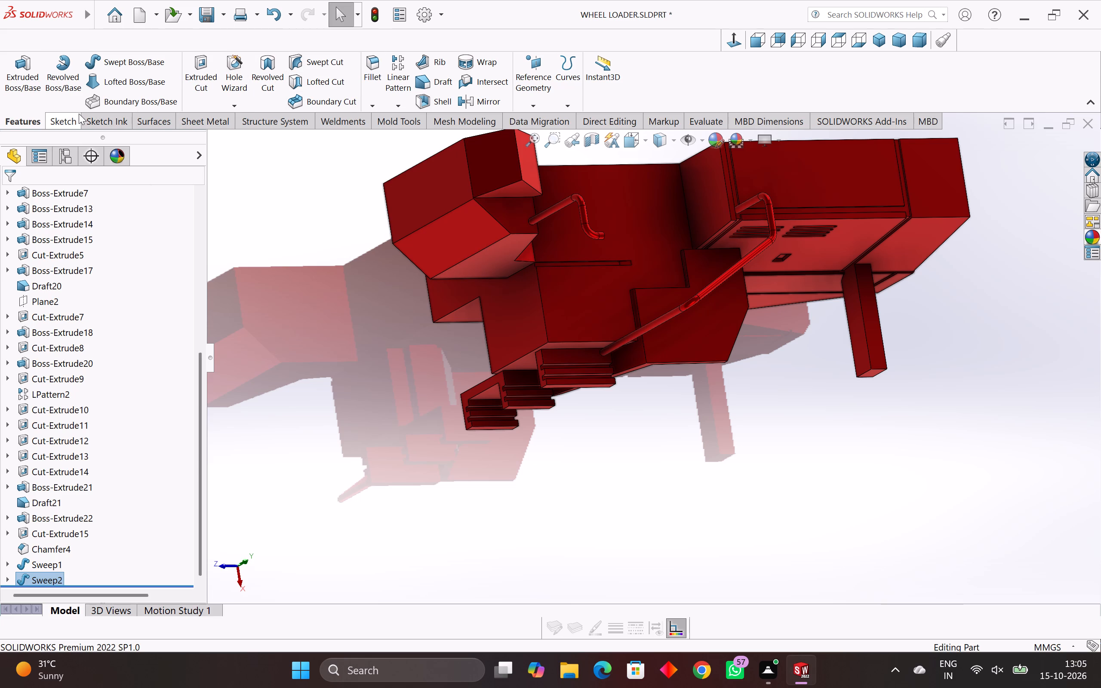
left_click(57, 121)
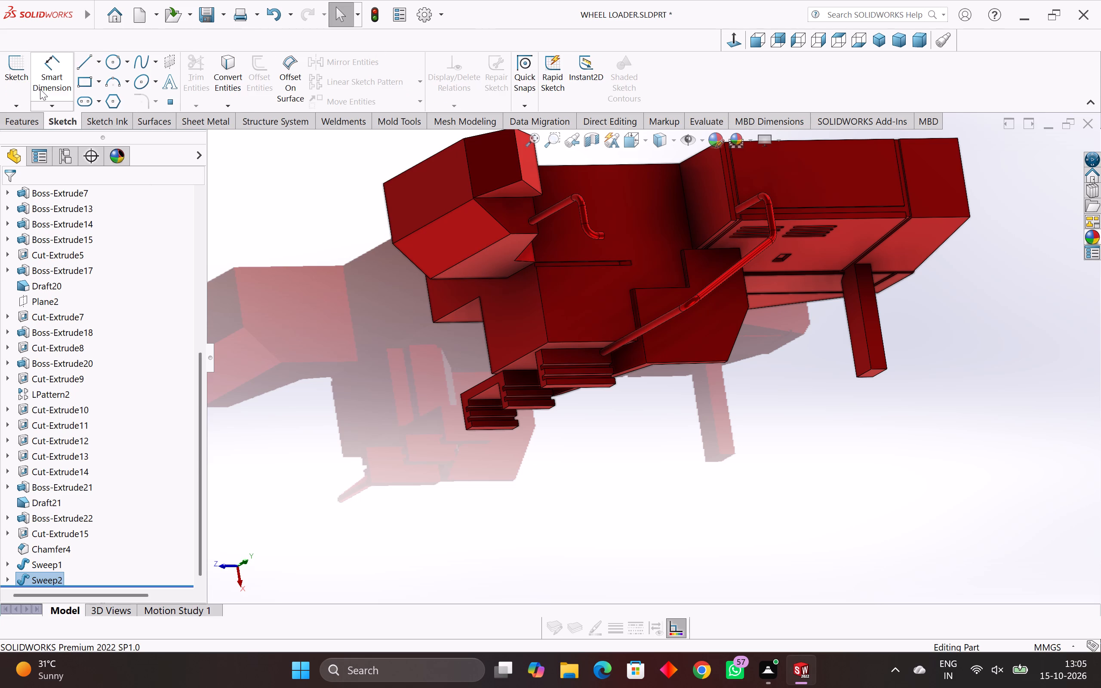
left_click(23, 104)
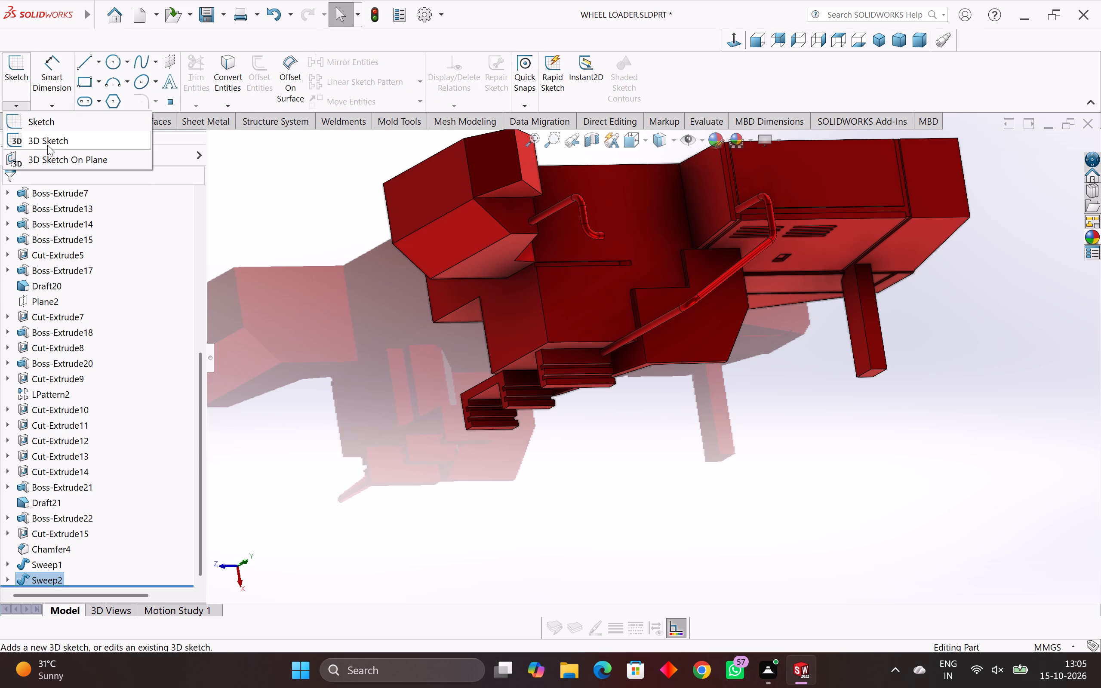
left_click(46, 147)
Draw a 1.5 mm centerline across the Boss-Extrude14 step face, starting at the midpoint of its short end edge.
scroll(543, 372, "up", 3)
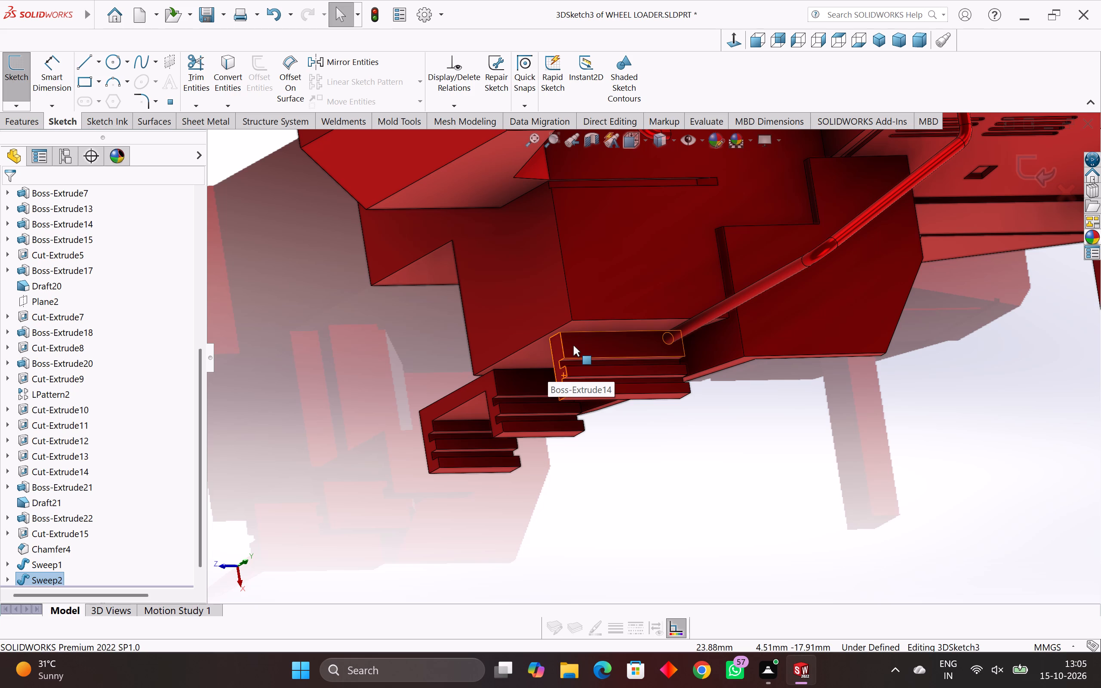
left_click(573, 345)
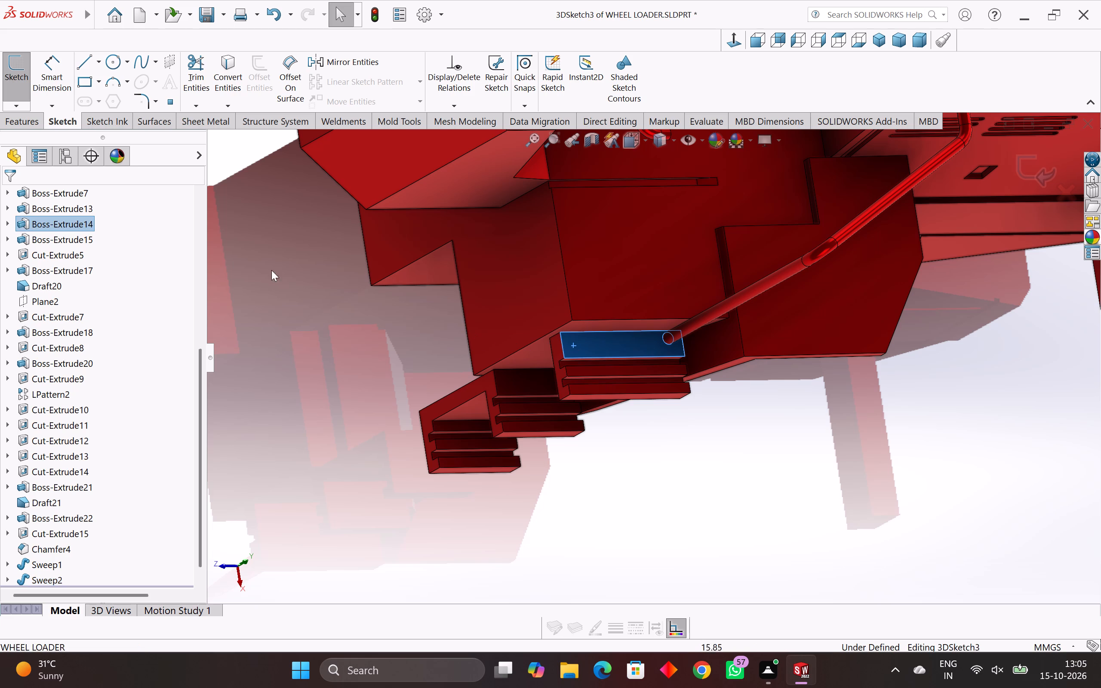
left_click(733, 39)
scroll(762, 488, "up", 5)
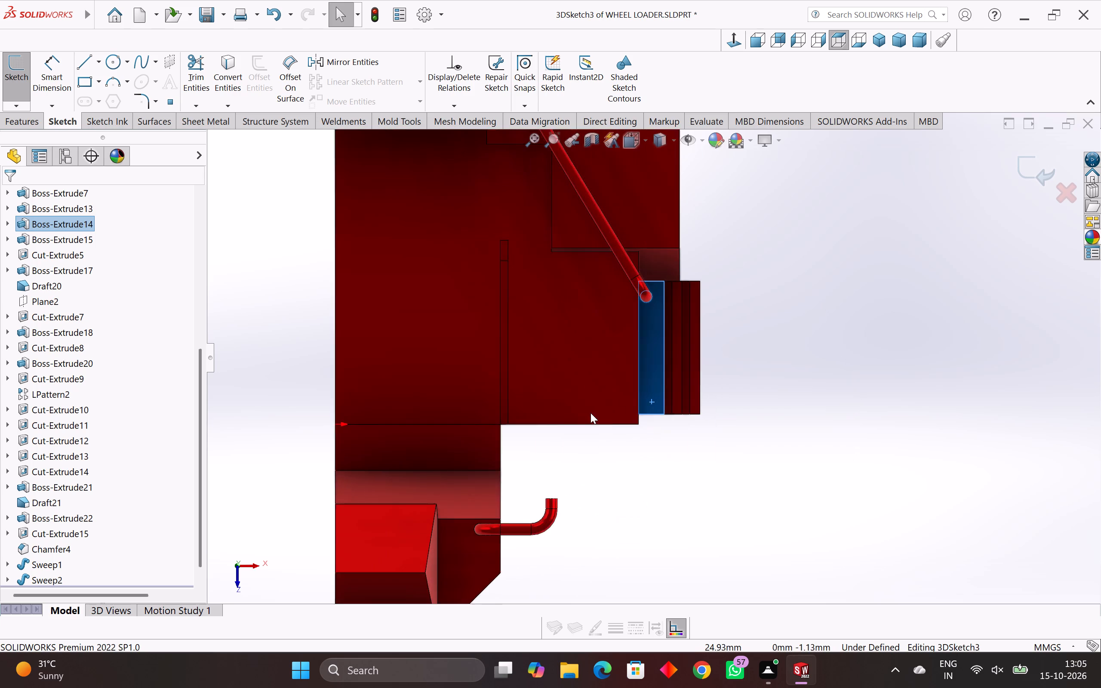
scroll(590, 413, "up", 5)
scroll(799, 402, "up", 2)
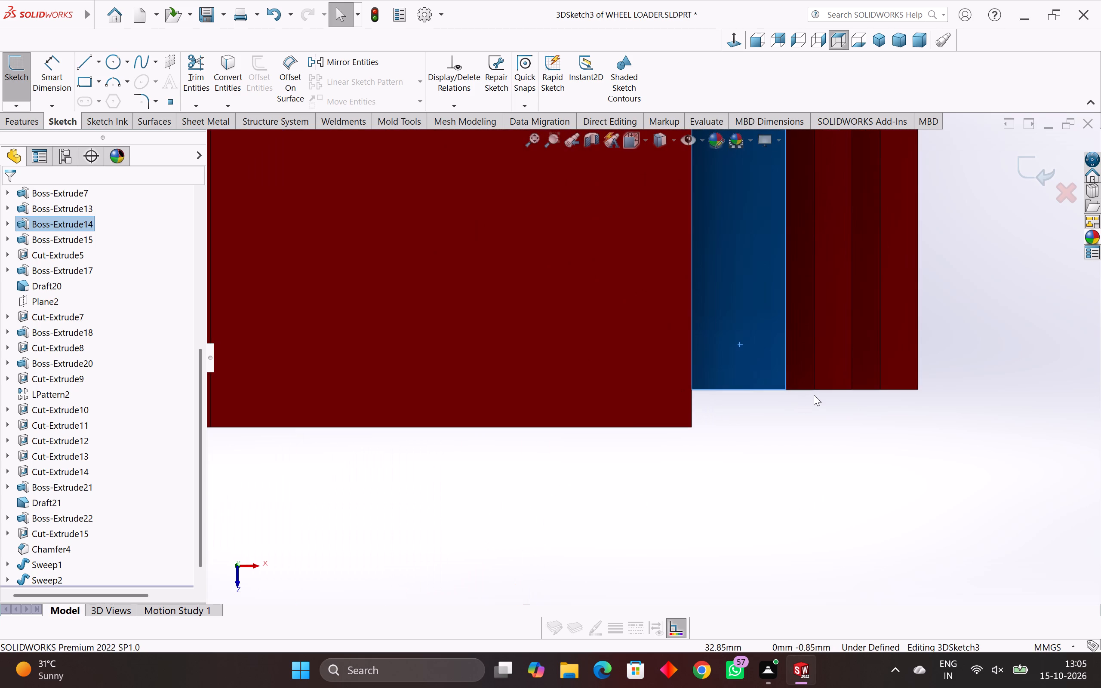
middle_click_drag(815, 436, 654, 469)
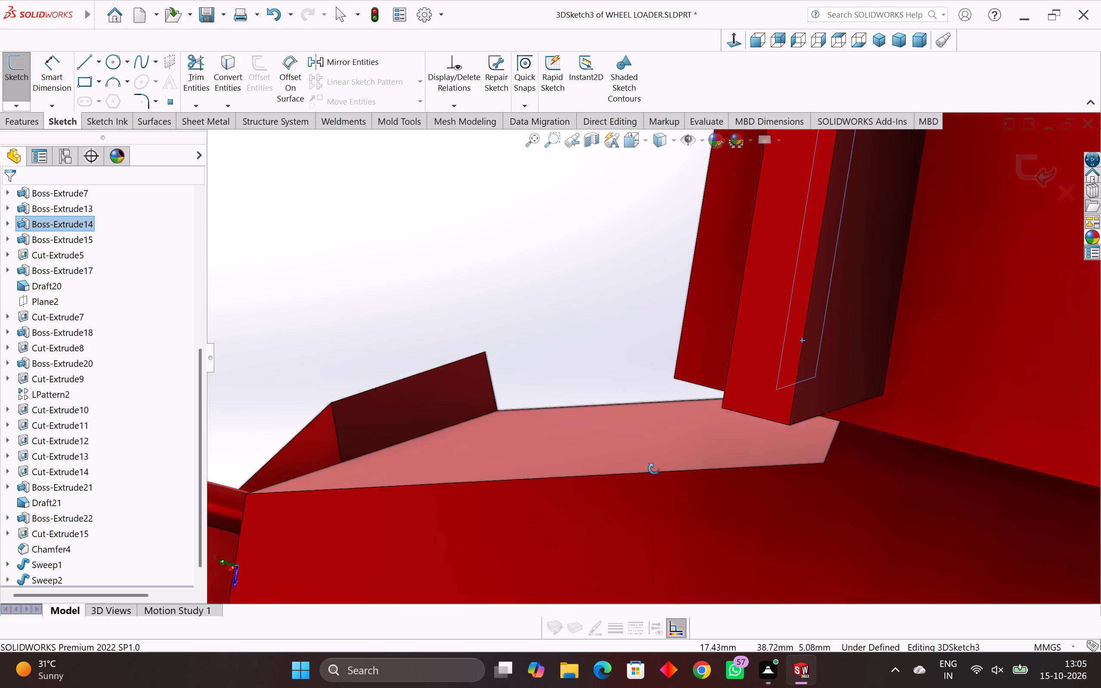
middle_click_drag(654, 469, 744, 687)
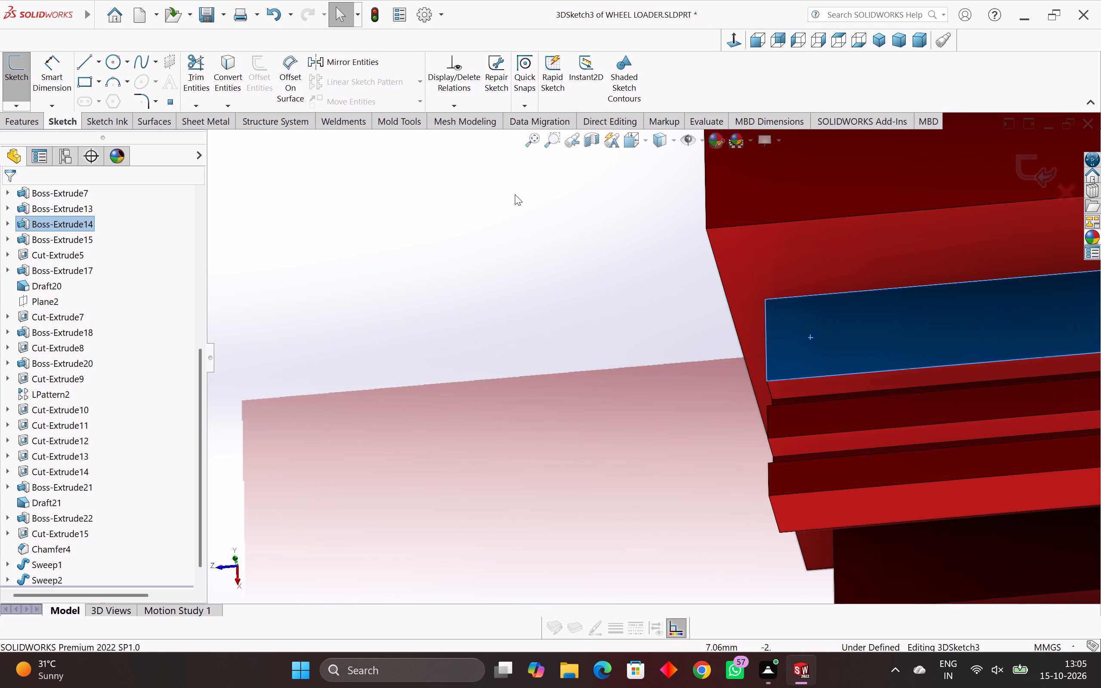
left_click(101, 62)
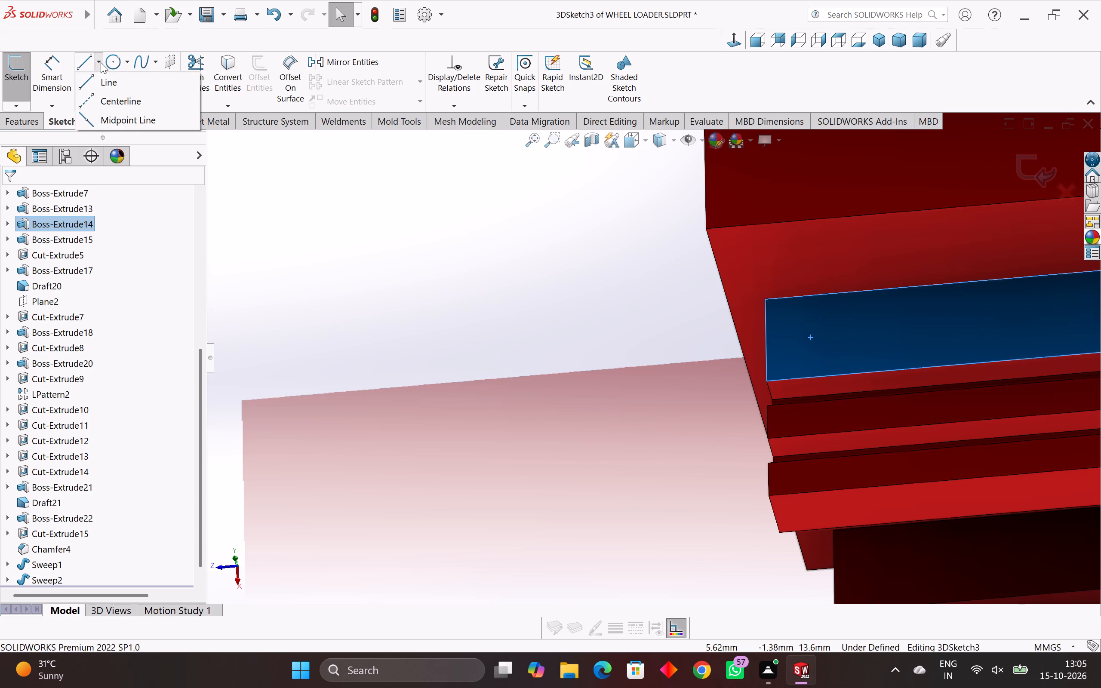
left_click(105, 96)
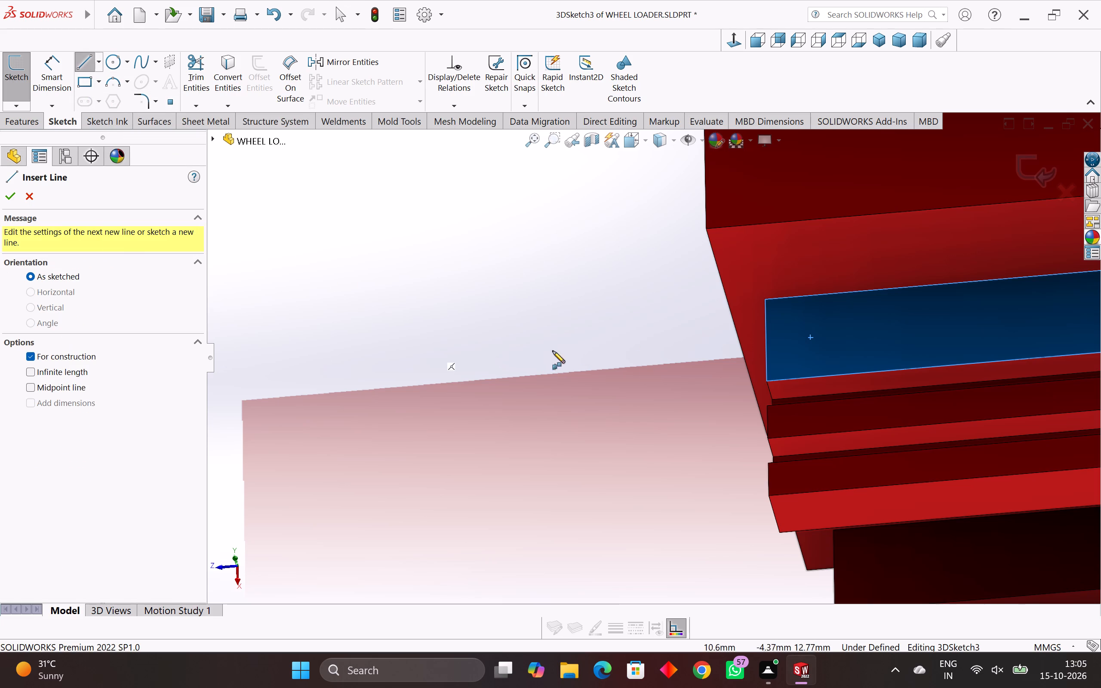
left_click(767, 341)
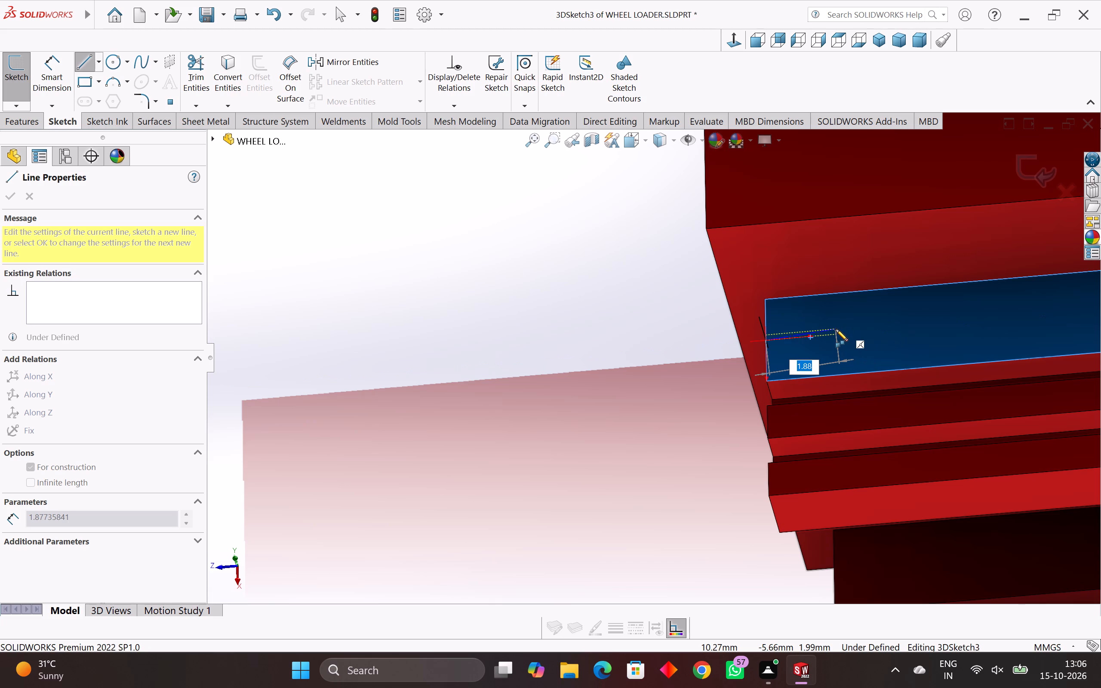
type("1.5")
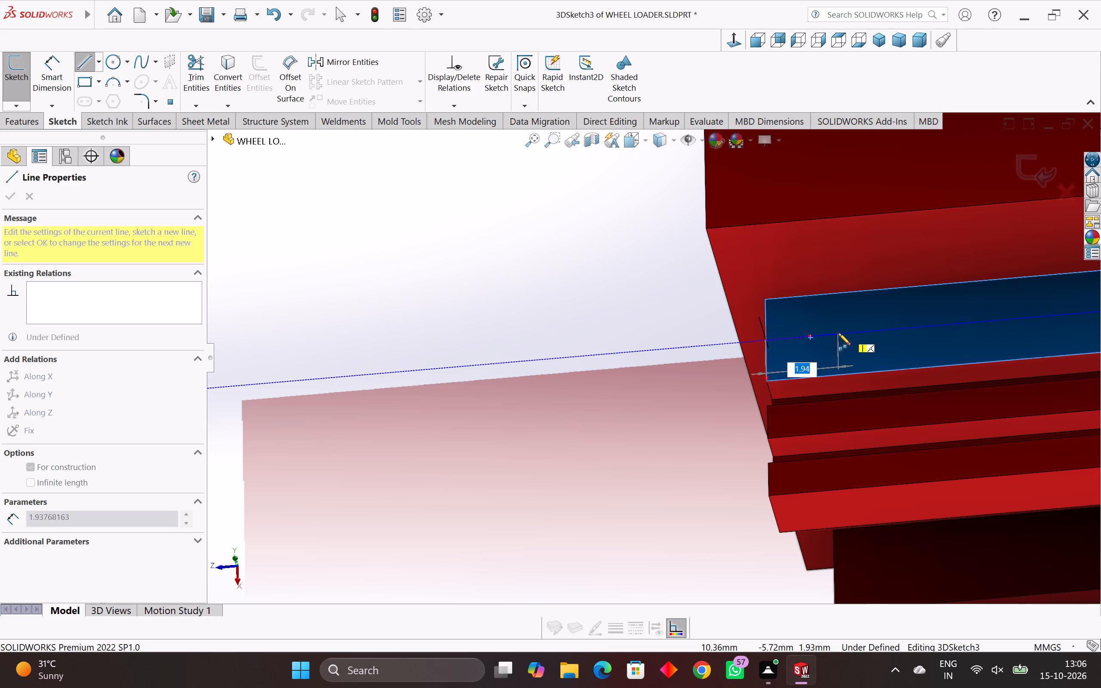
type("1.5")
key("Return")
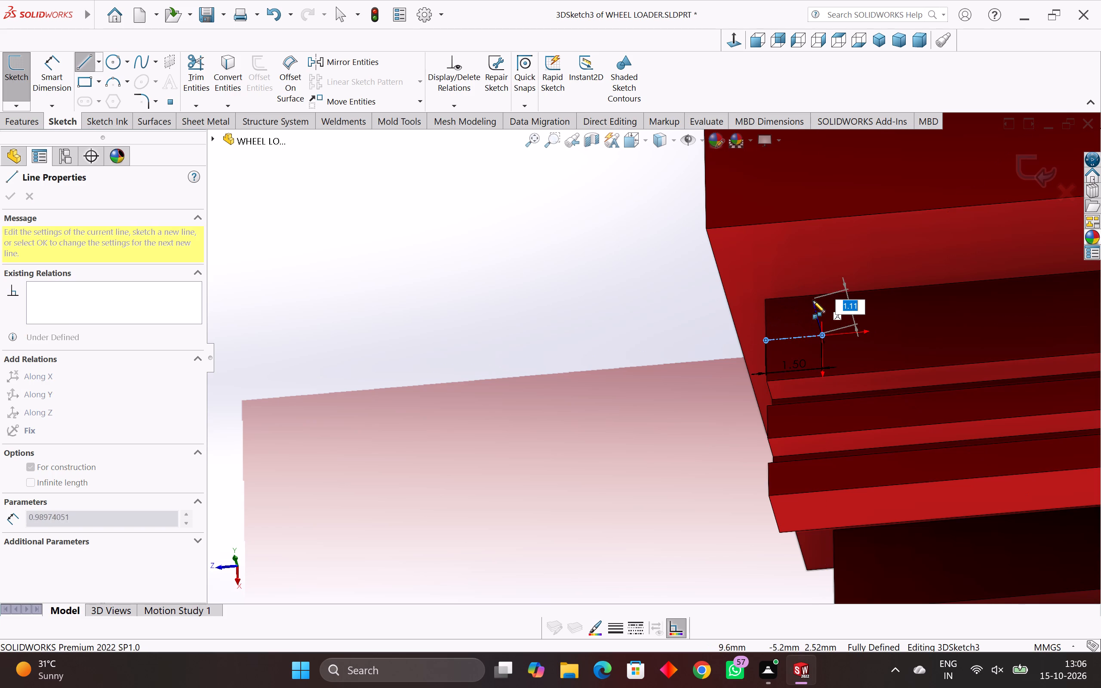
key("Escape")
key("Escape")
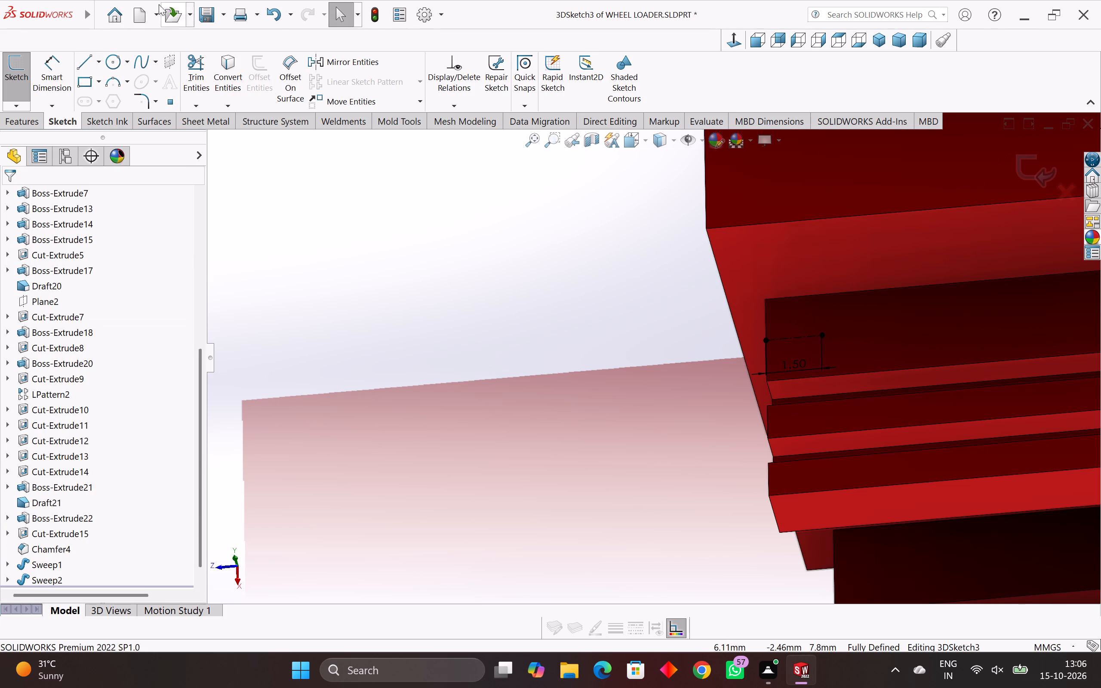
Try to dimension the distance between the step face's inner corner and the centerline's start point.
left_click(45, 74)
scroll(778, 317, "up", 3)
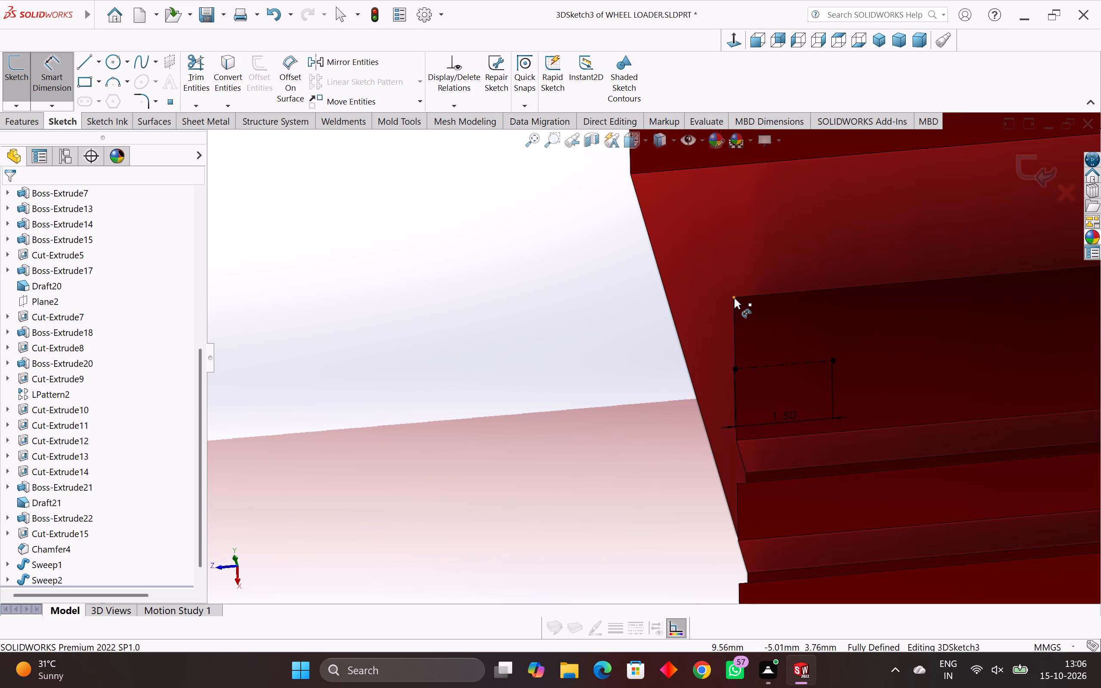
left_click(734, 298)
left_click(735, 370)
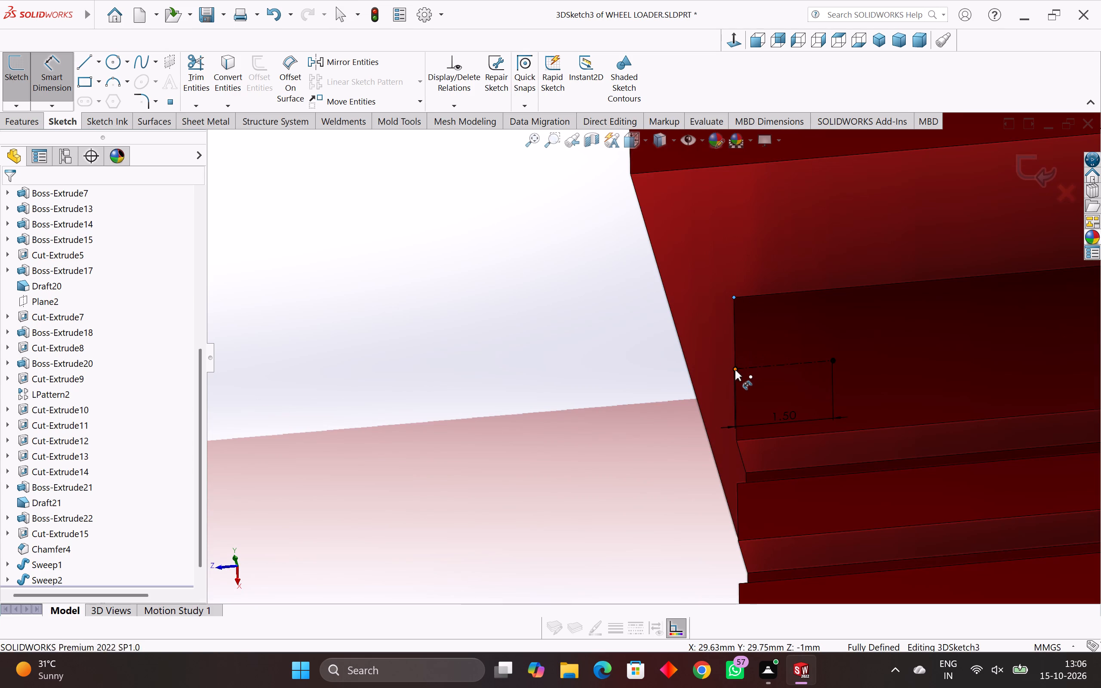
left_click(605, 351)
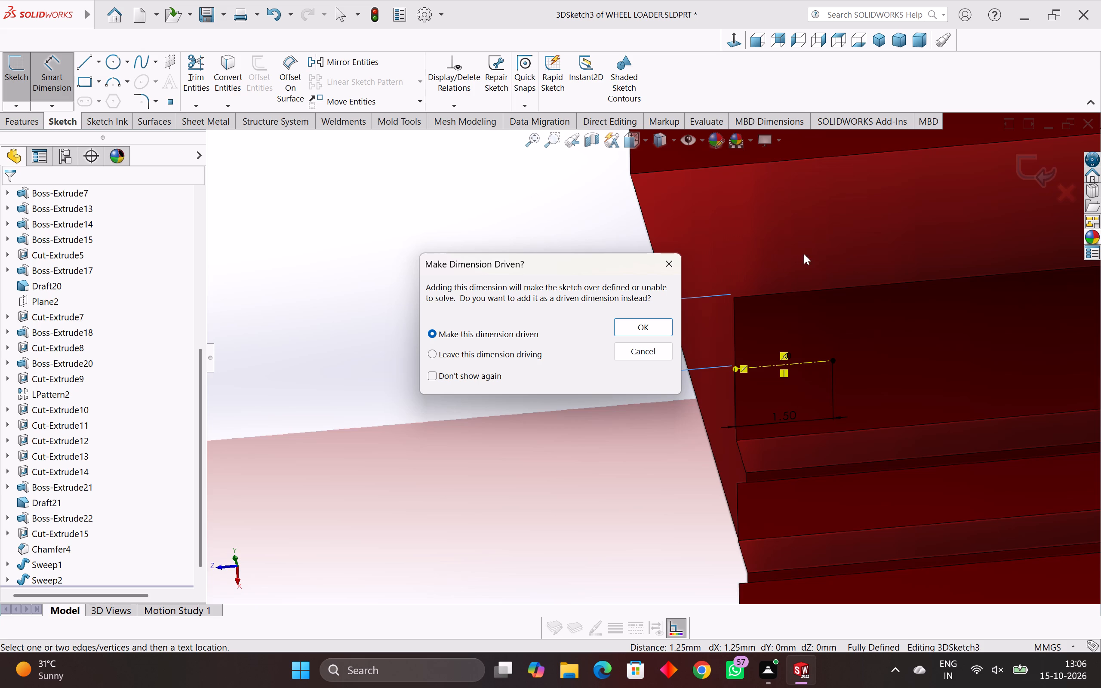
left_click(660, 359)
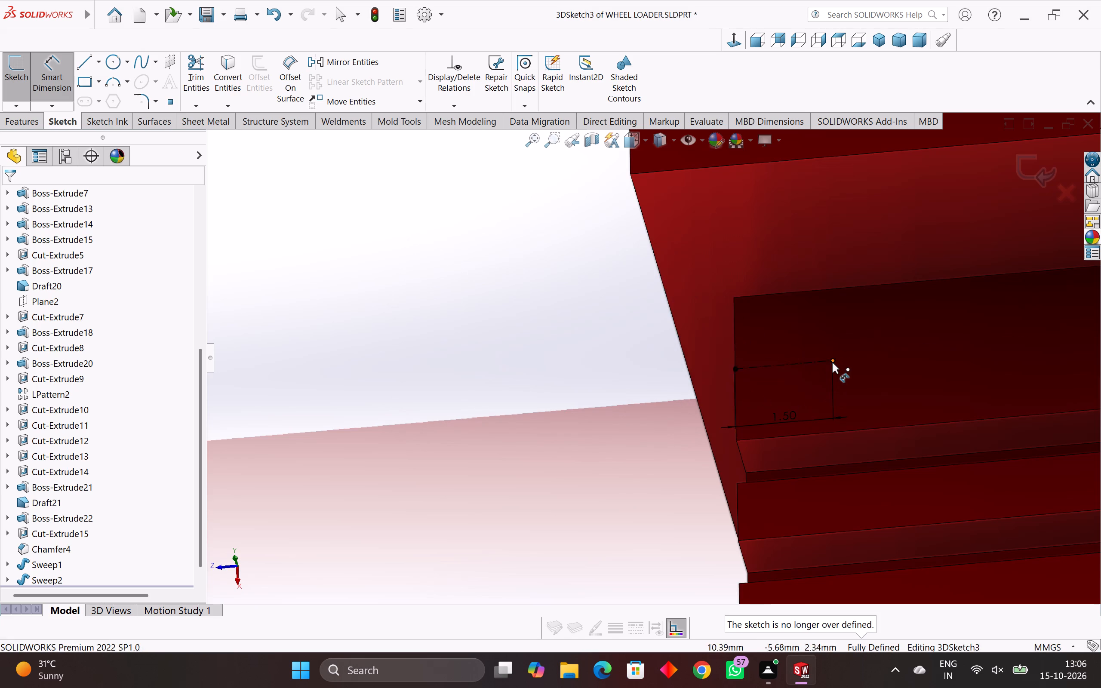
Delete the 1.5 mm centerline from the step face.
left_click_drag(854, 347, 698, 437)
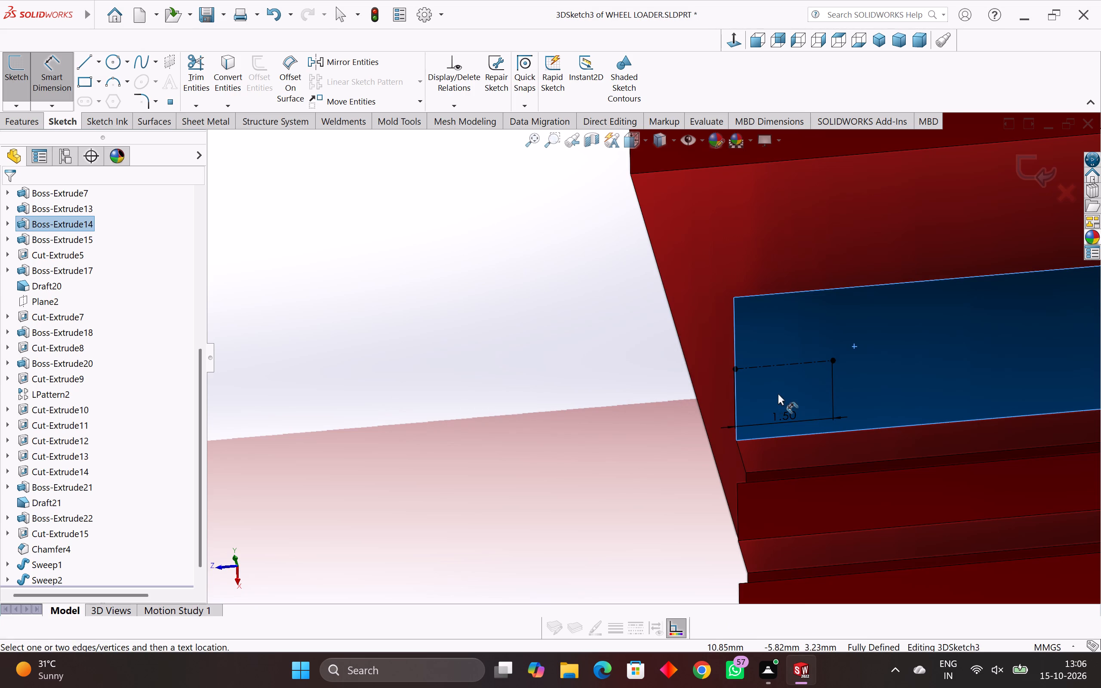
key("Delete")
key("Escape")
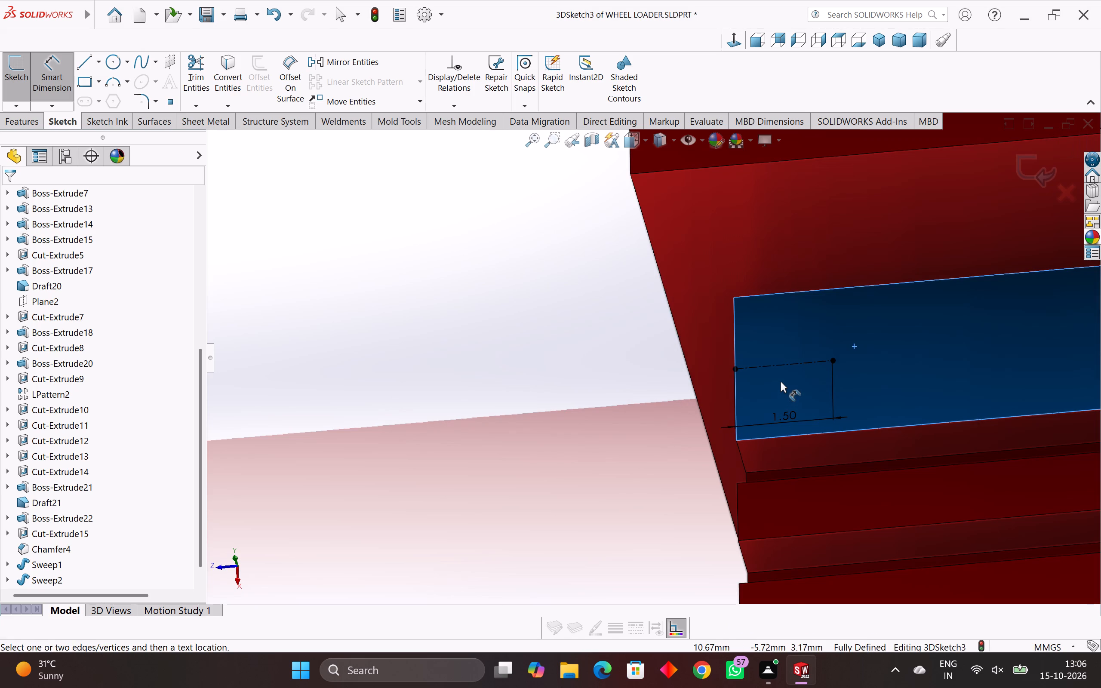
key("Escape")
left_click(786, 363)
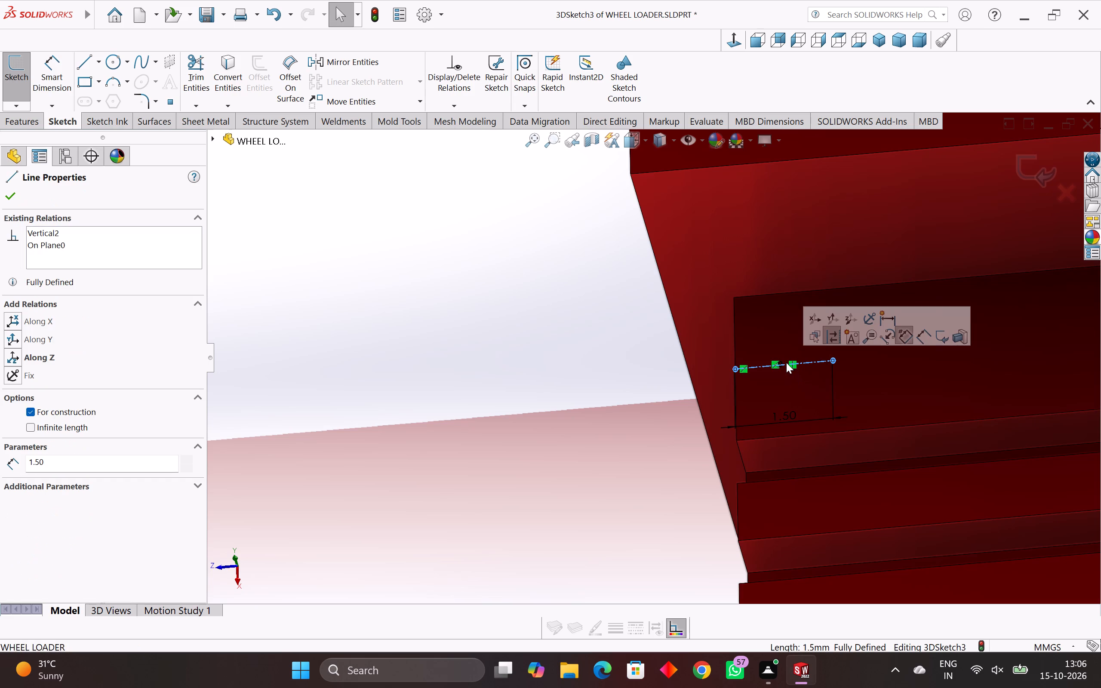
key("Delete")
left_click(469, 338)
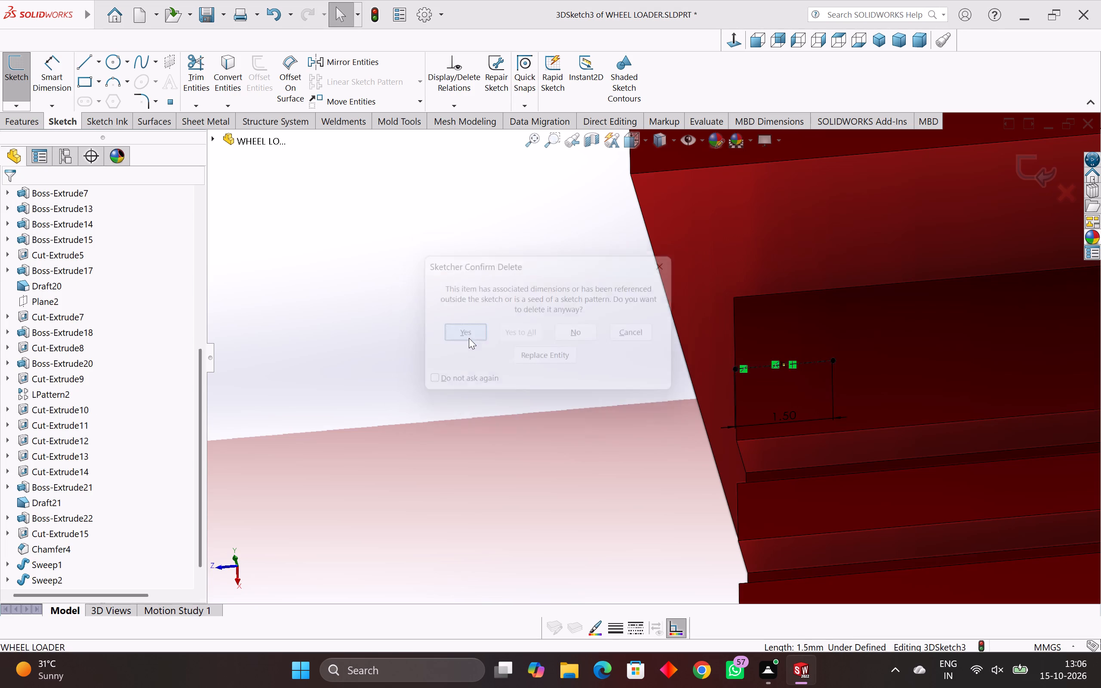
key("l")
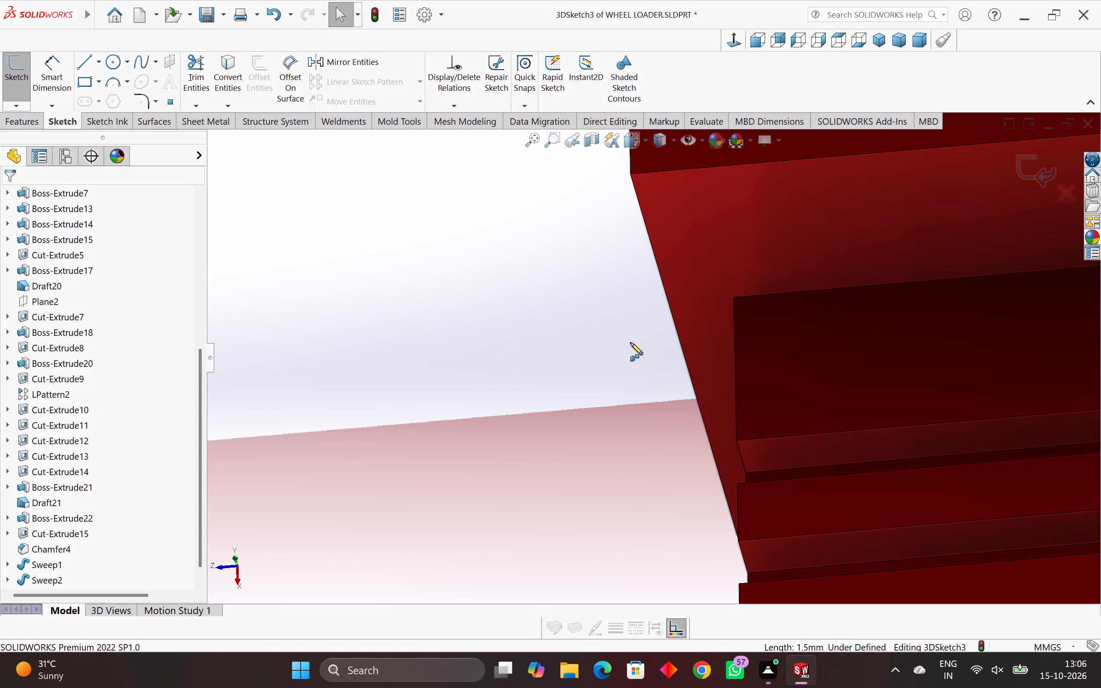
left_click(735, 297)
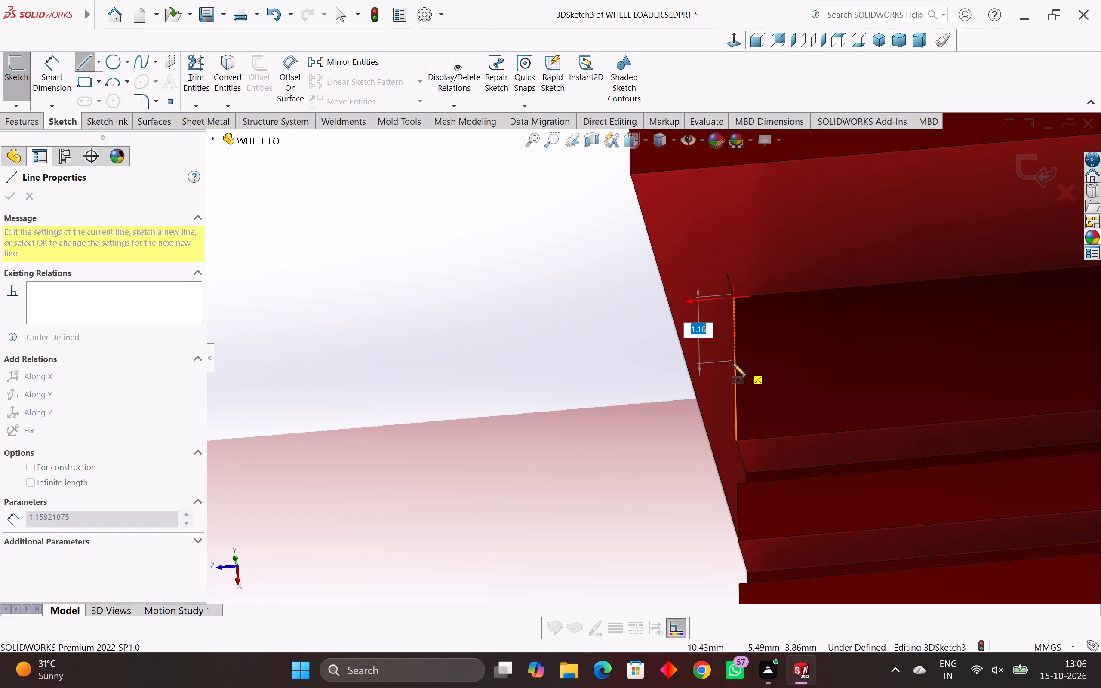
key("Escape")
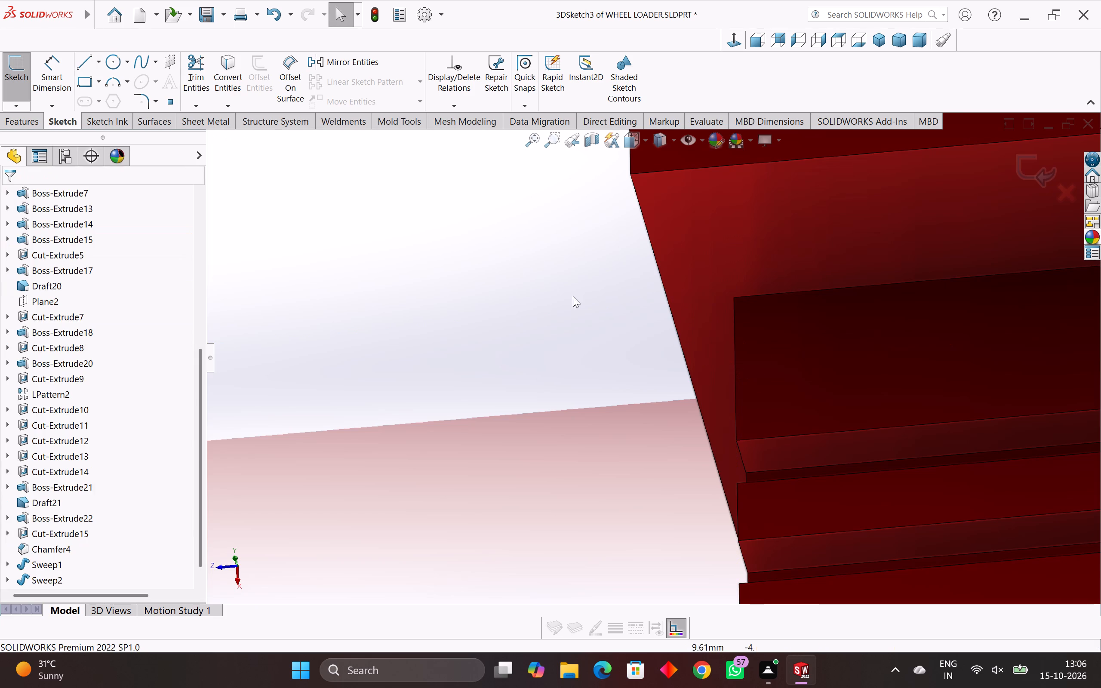
Draw a 0.75 mm centerline along the step face's short edge from its inner corner, and continue it with a 1.5 mm centerline across the face.
left_click(98, 60)
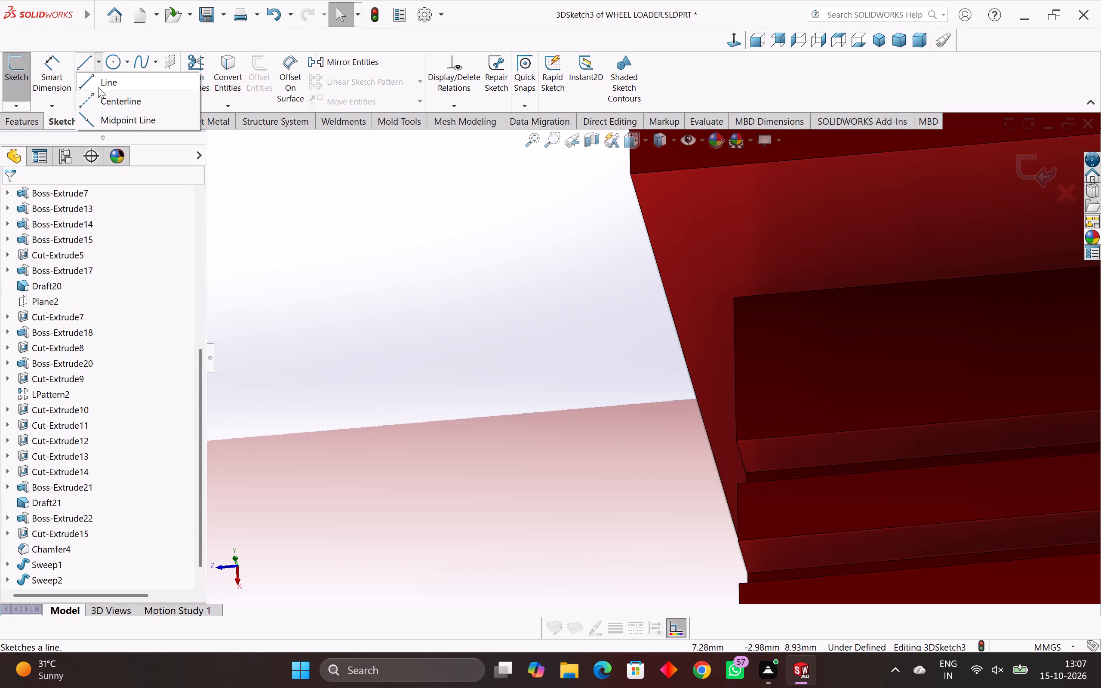
left_click(104, 100)
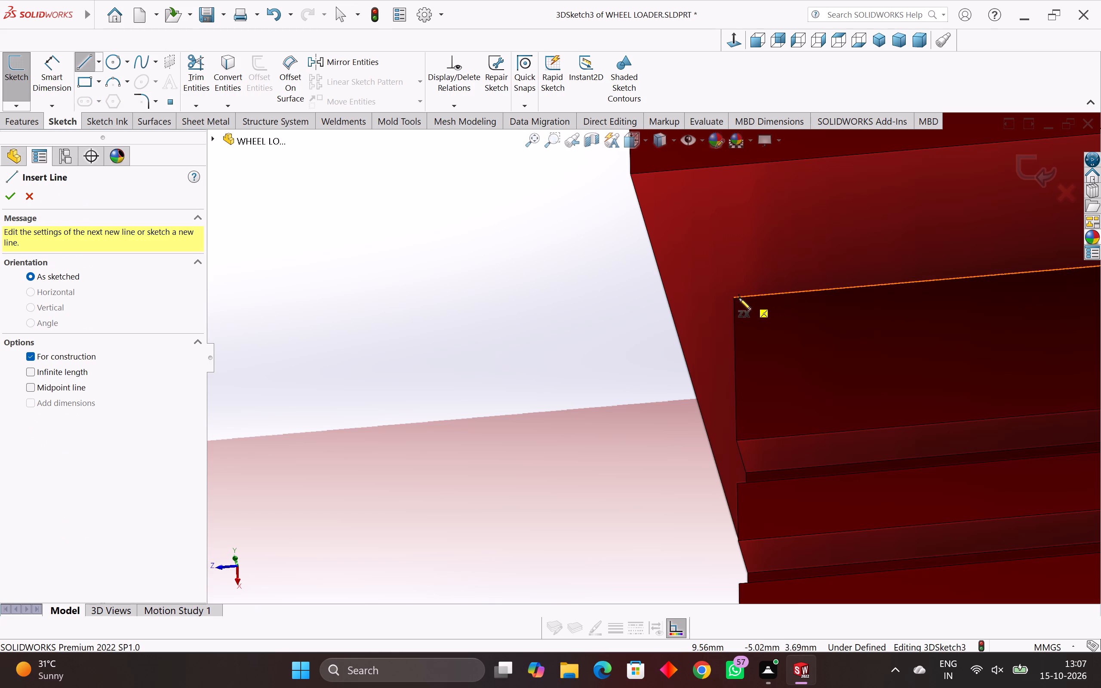
left_click(734, 297)
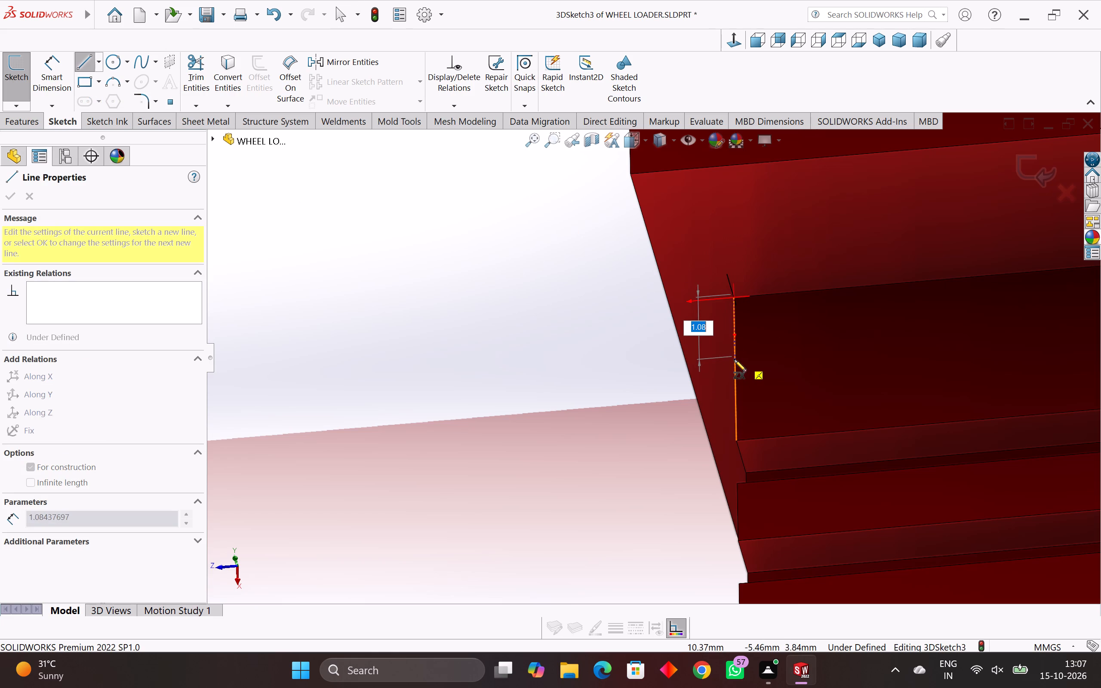
type(".75")
key("Return")
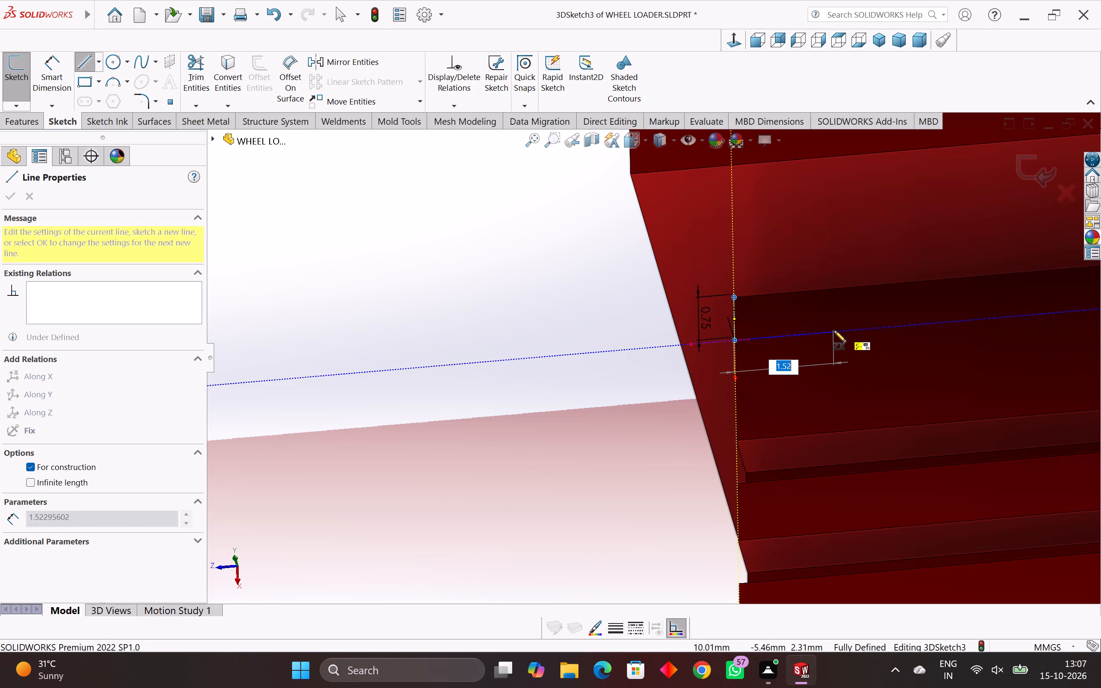
type("1.5")
key("Return")
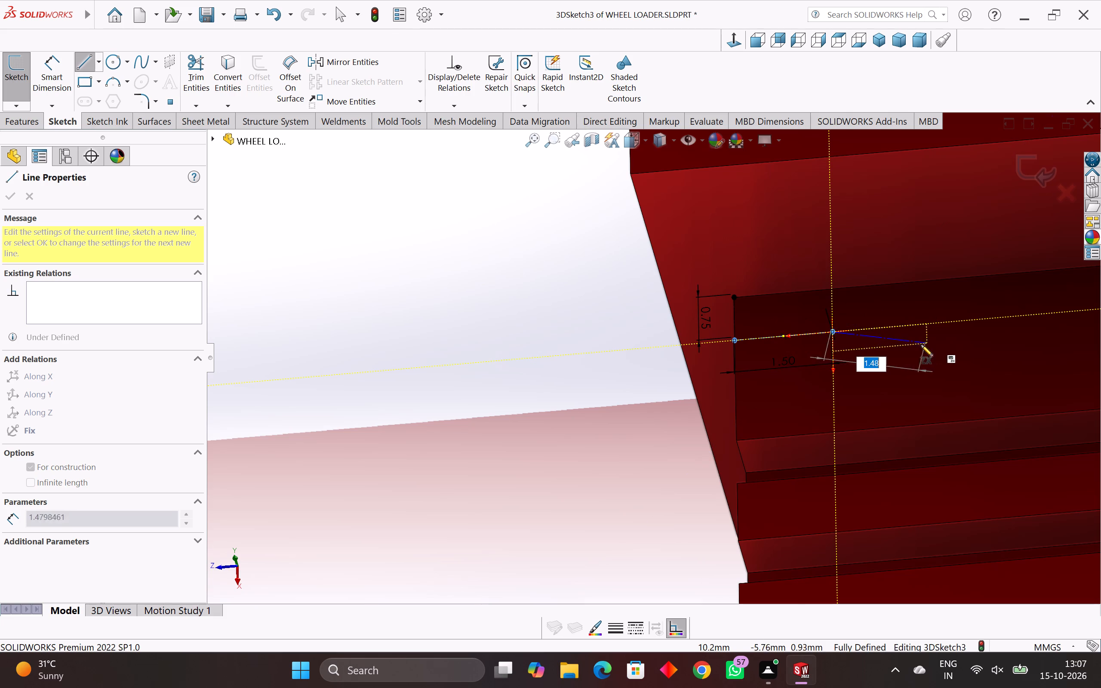
key("Escape")
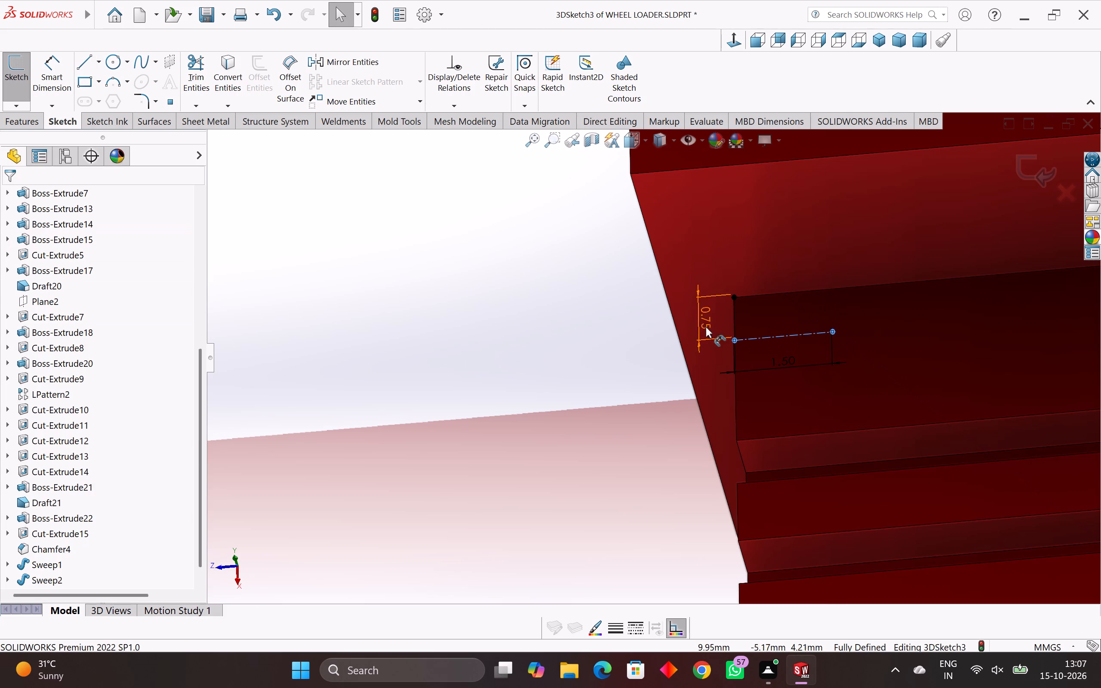
Delete the 0.75 mm centerline along the step face's short edge, together with its dimension.
left_click(732, 320)
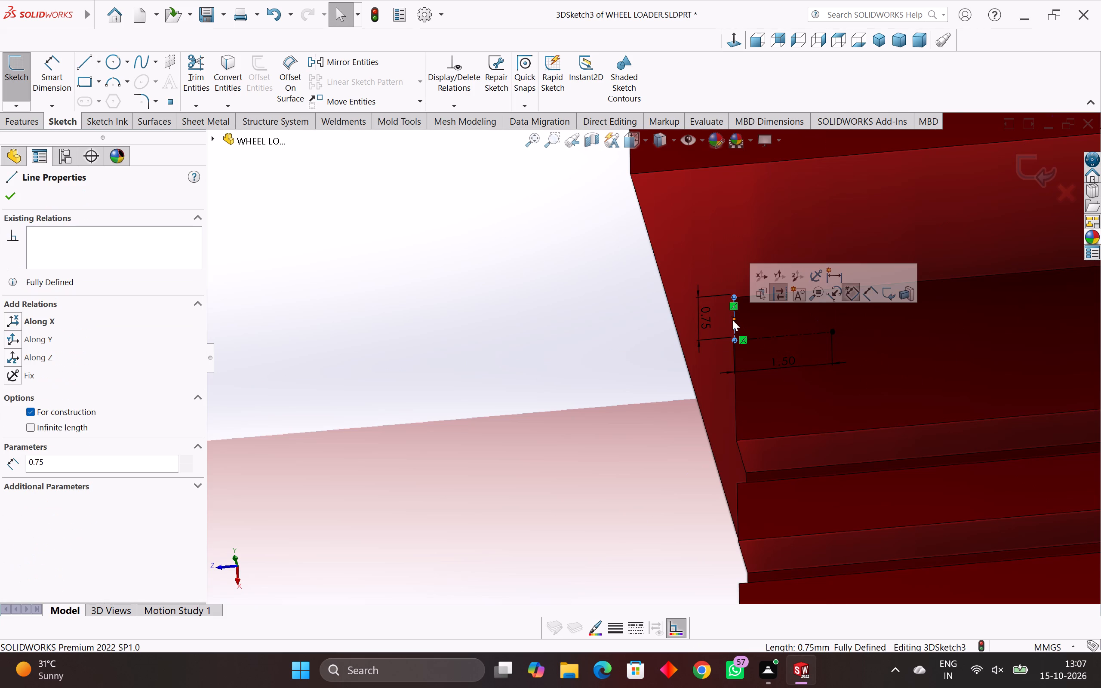
key("Delete")
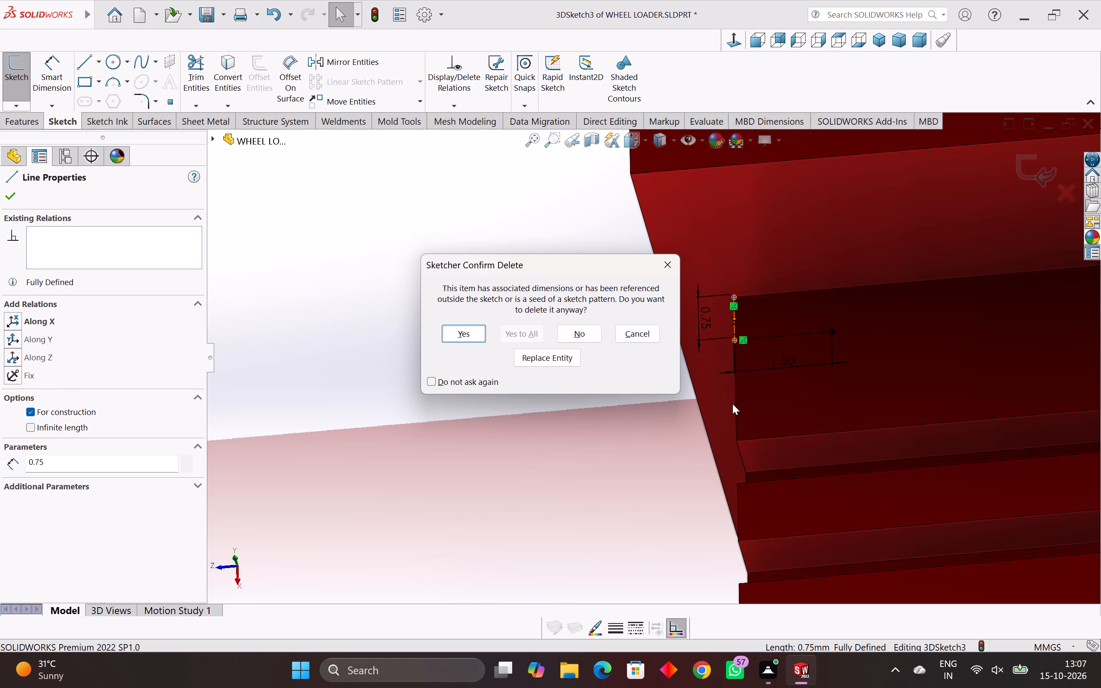
left_click(458, 335)
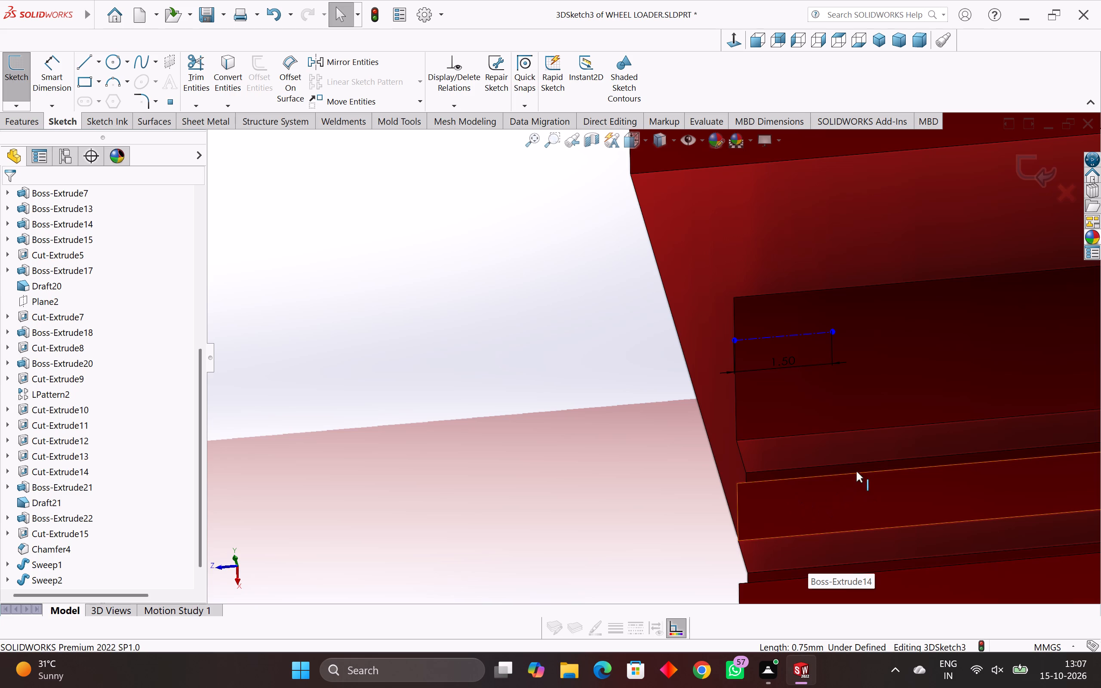
Draw a 28.25 mm solid line along the Y direction from the free end of the 1.5 mm centerline.
left_click(85, 60)
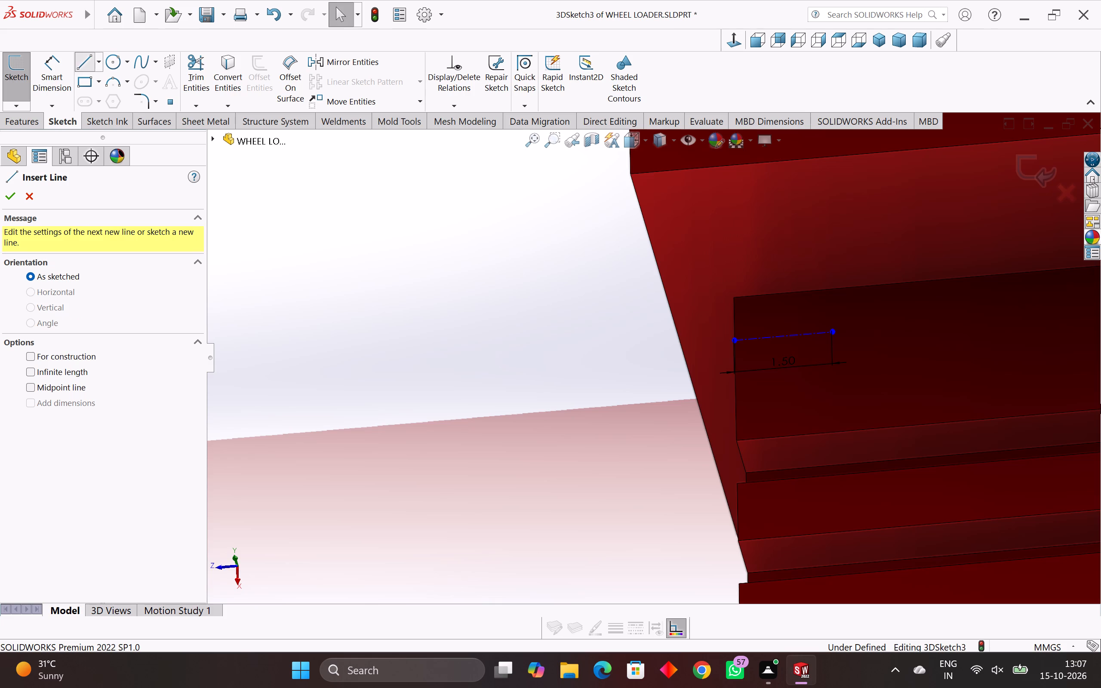
middle_click_drag(933, 369, 933, 329)
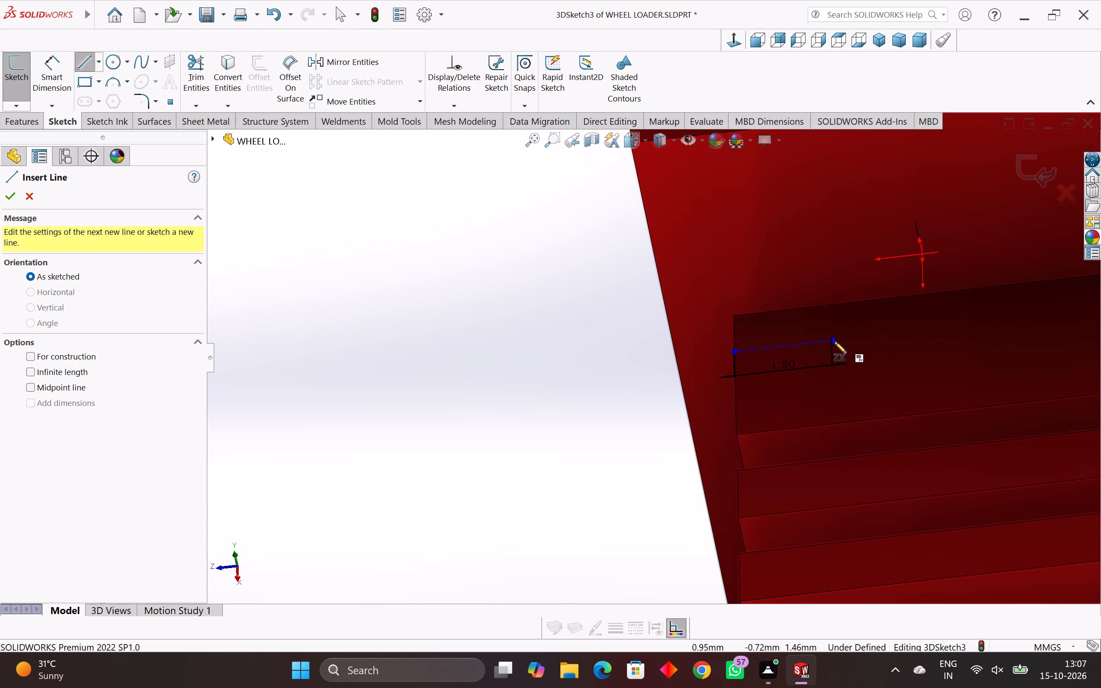
left_click(834, 339)
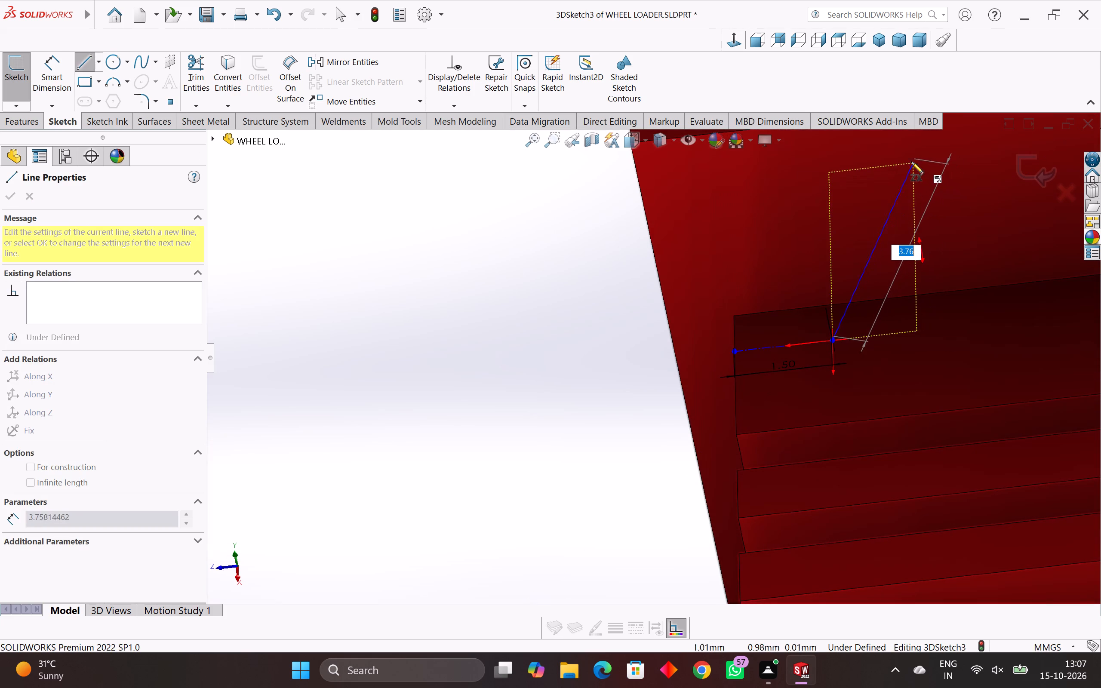
scroll(909, 162, "down", 2)
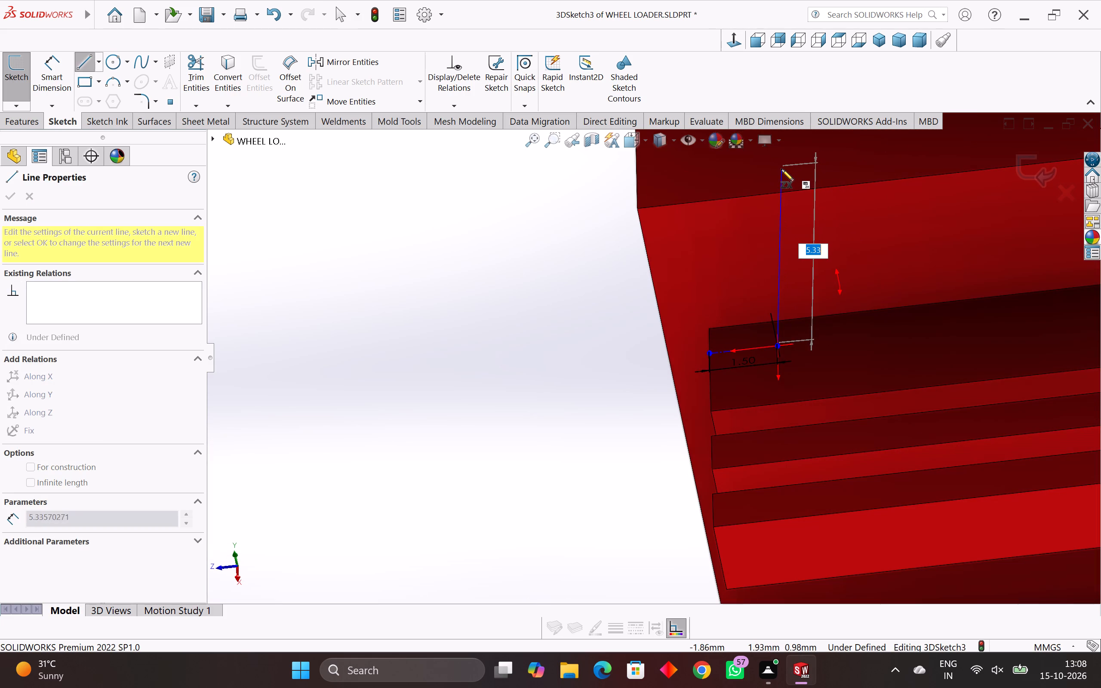
key("Tab")
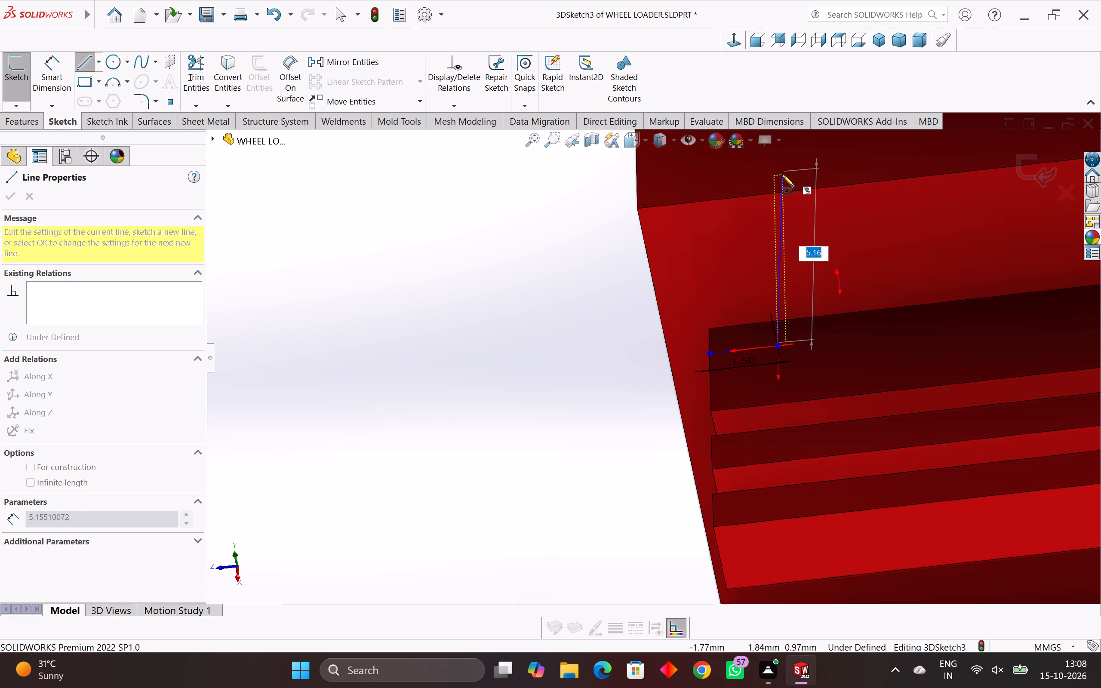
key("Tab")
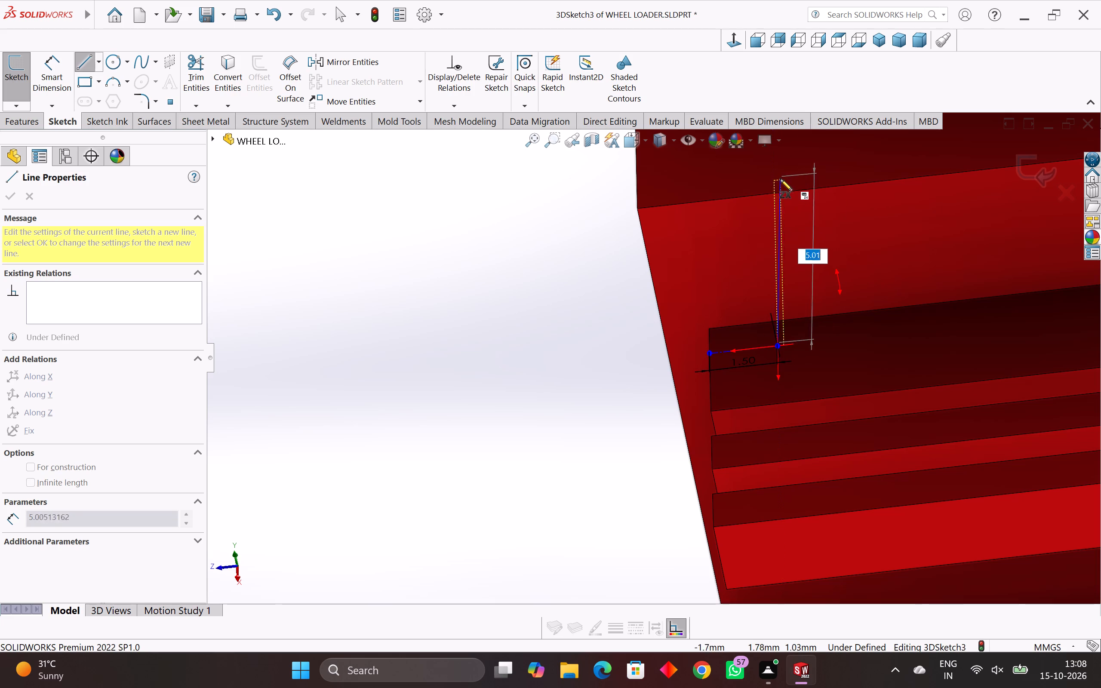
key("Tab")
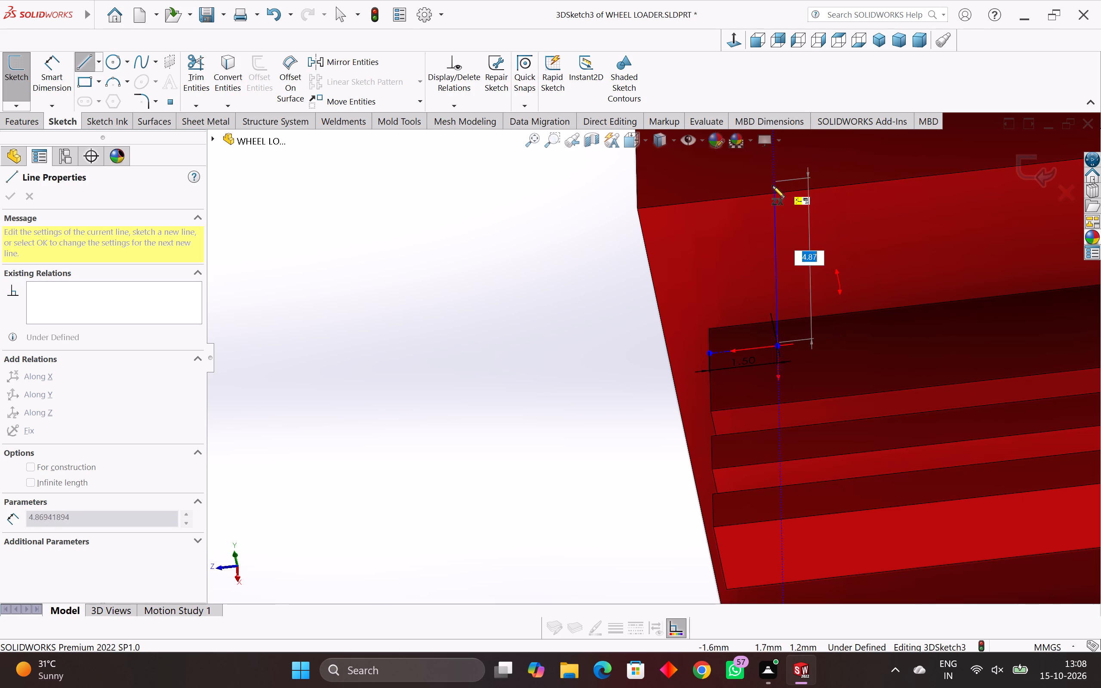
scroll(770, 173, "down", 3)
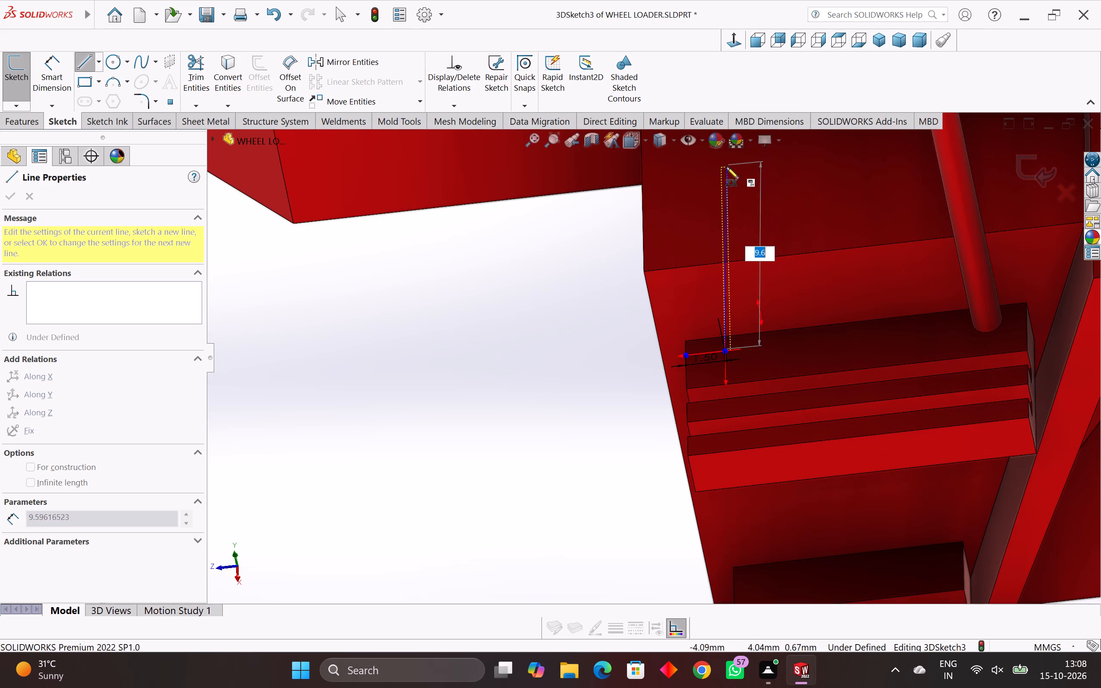
scroll(718, 168, "down", 4)
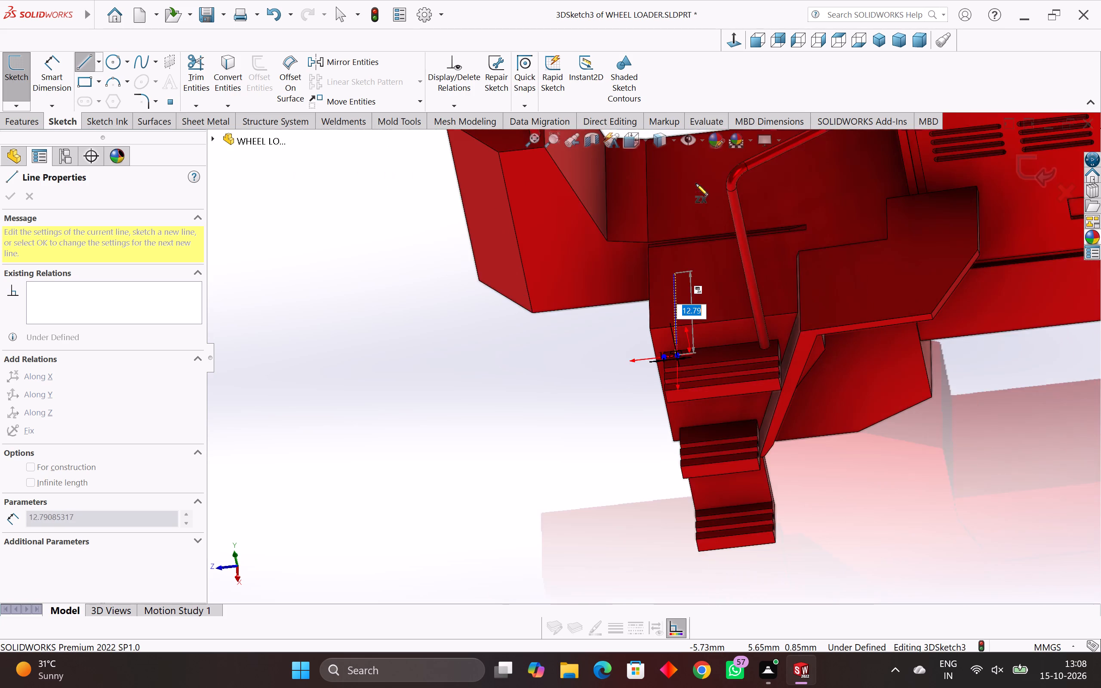
scroll(696, 184, "down", 5)
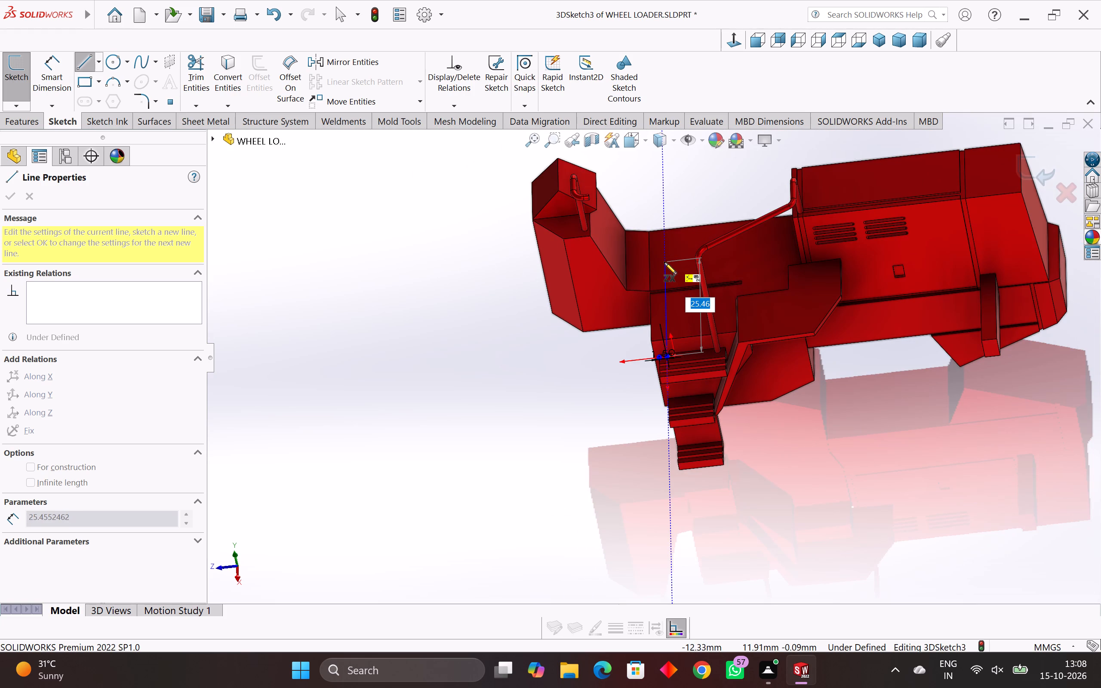
scroll(664, 262, "up", 2)
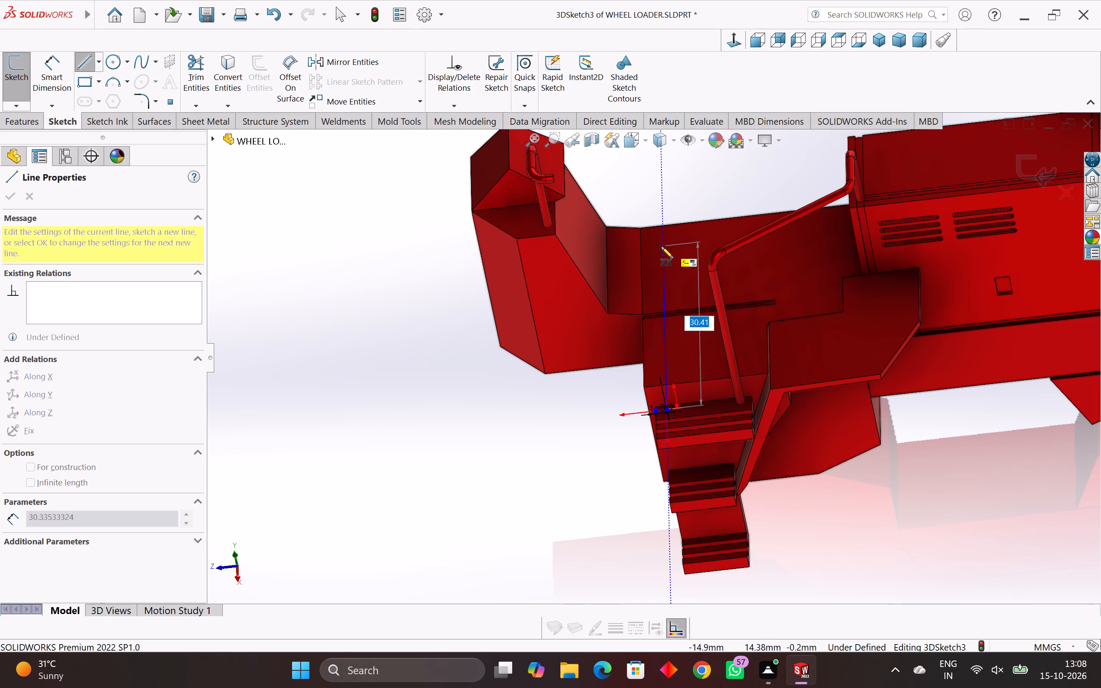
middle_click_drag(662, 246, 625, 228)
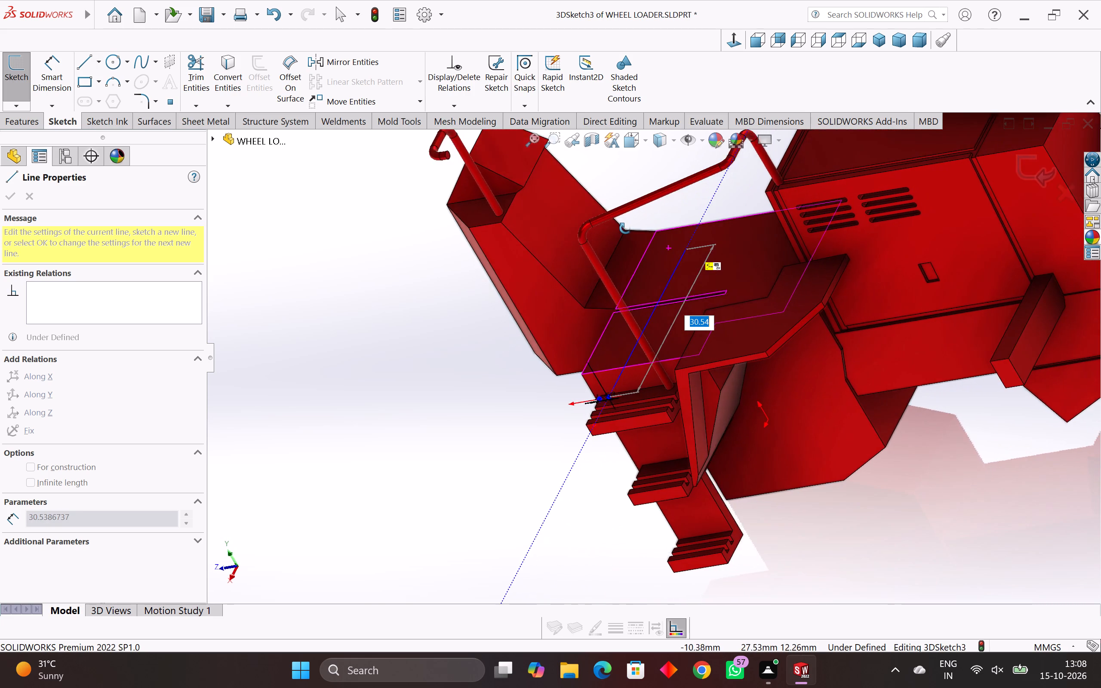
middle_click_drag(625, 228, 668, 261)
key("Tab")
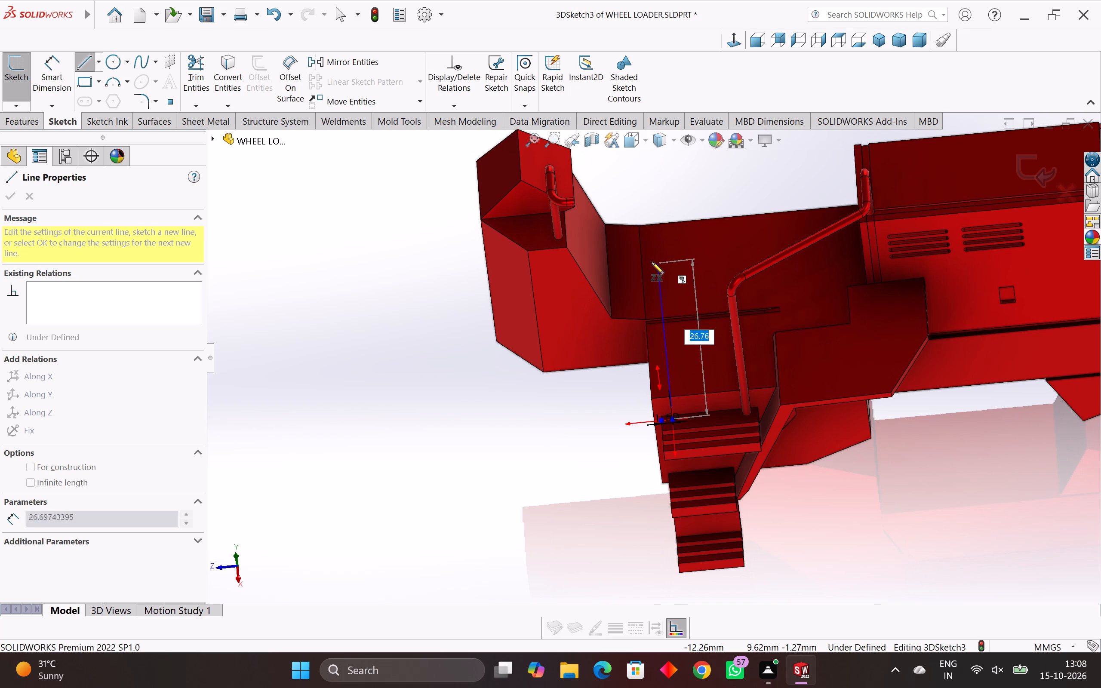
middle_click_drag(648, 258, 600, 232)
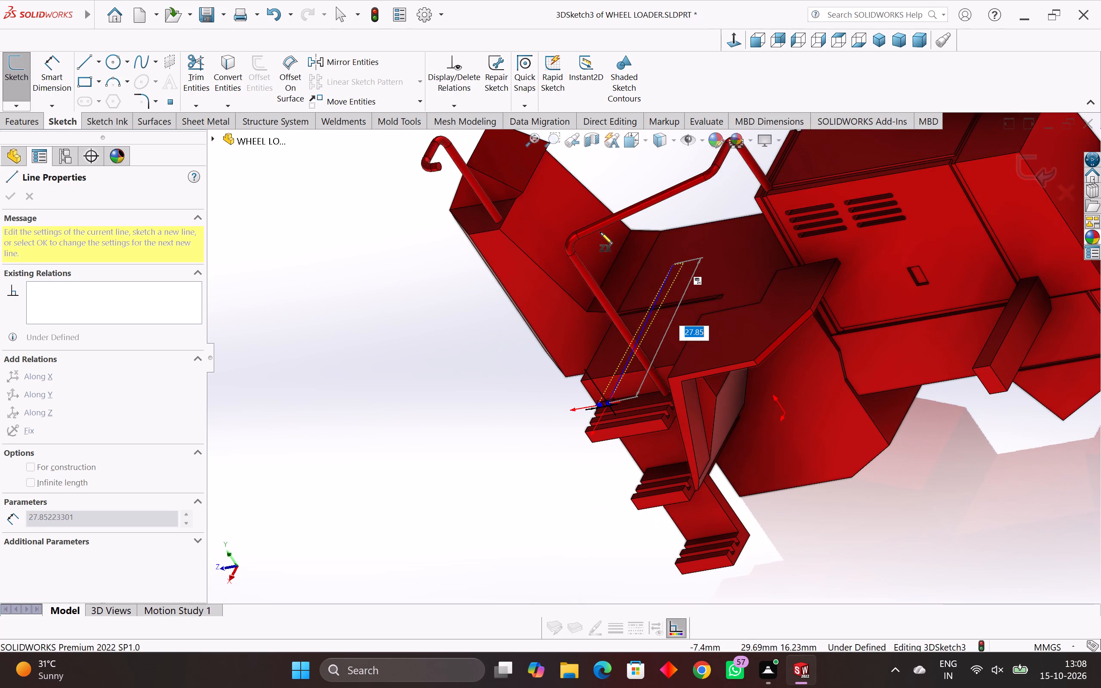
key("Tab")
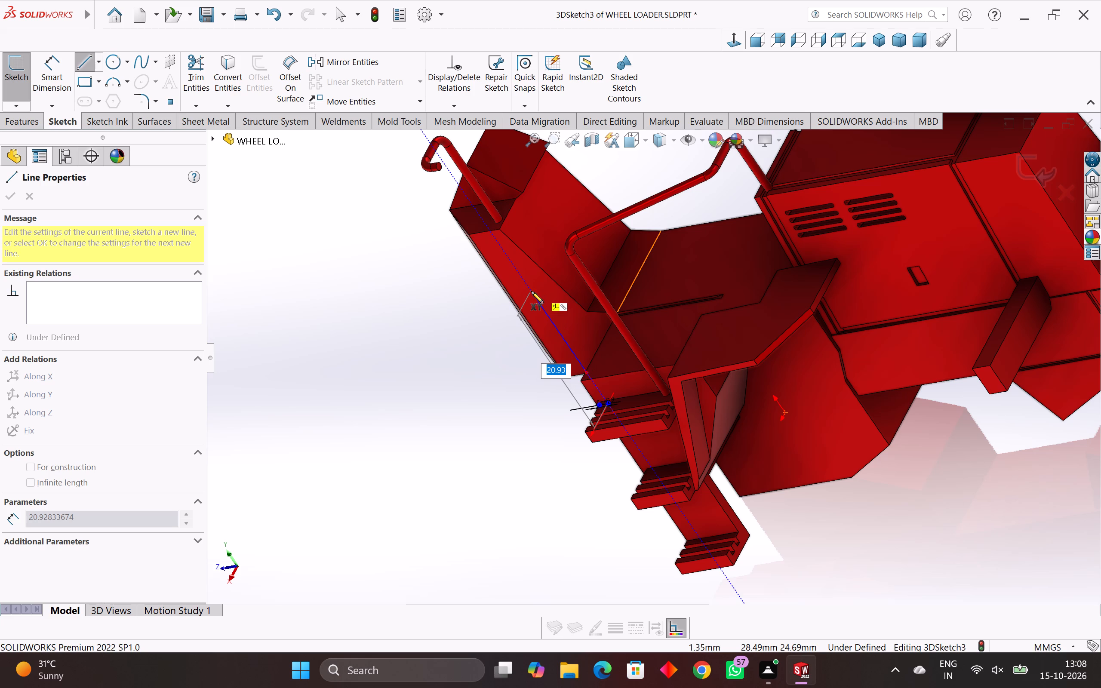
type("28.25")
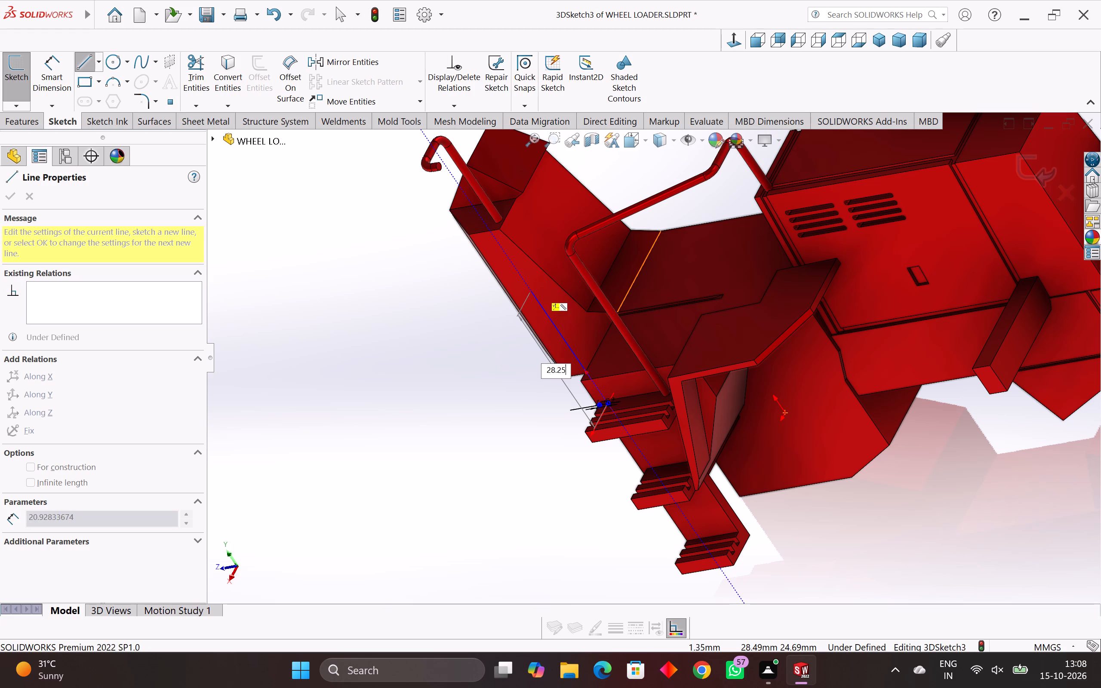
key("Return")
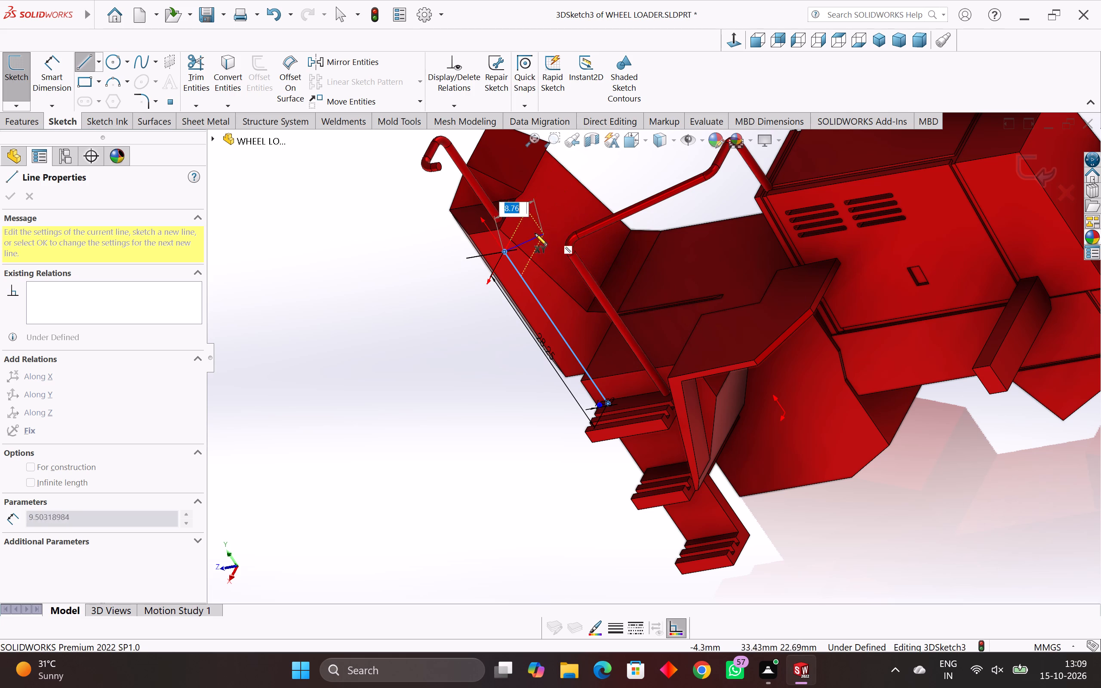
scroll(530, 233, "up", 1)
middle_click_drag(530, 233, 646, 244)
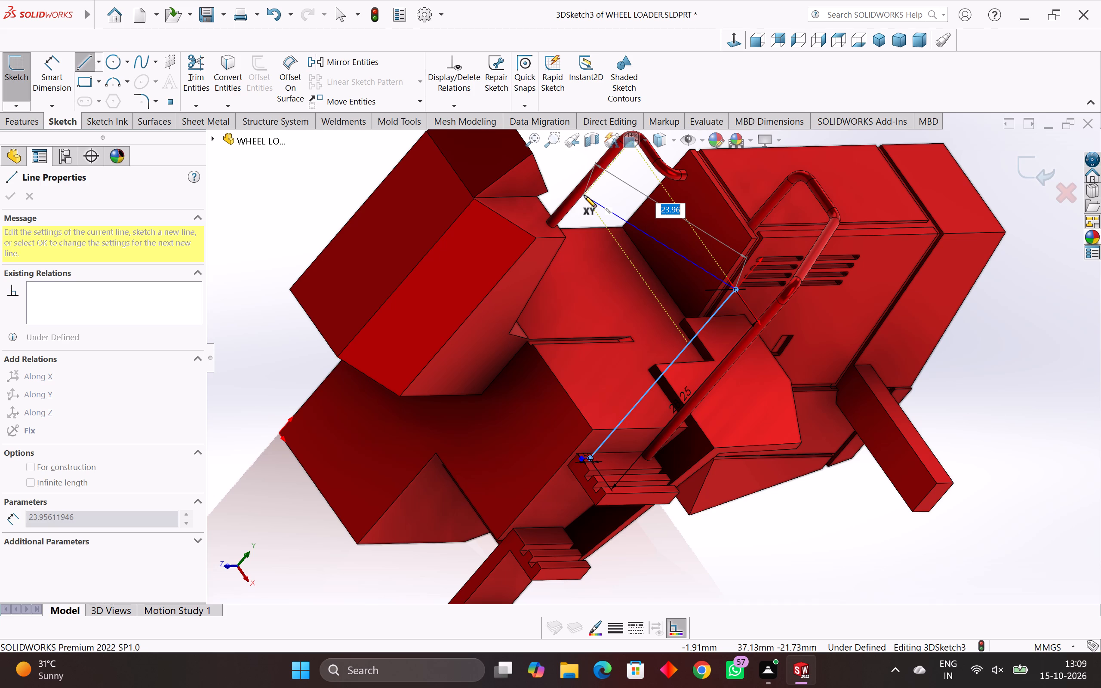
key("Escape")
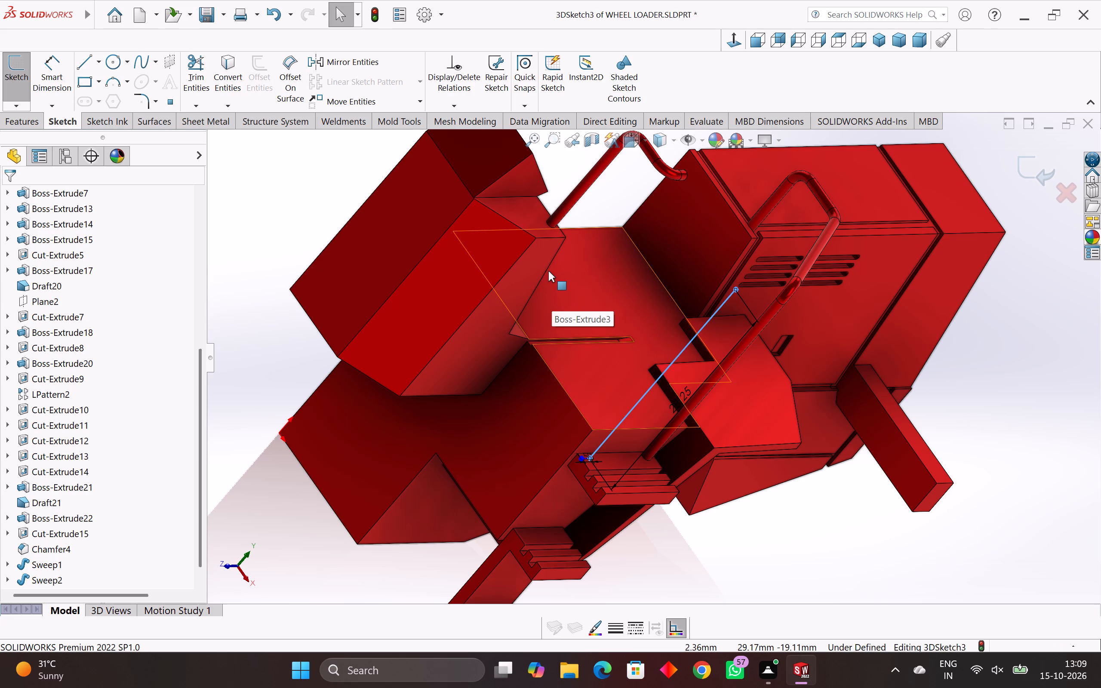
Show 3DSketch2, the path sketch belonging to Sweep2.
scroll(129, 415, "down", 9)
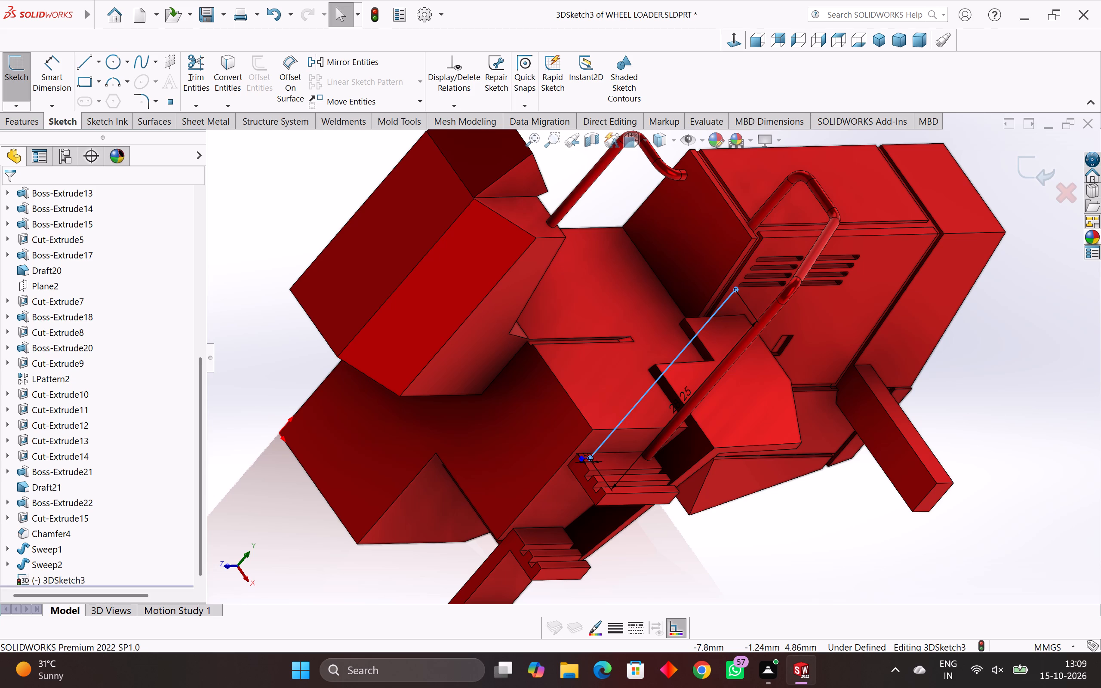
scroll(63, 516, "down", 3)
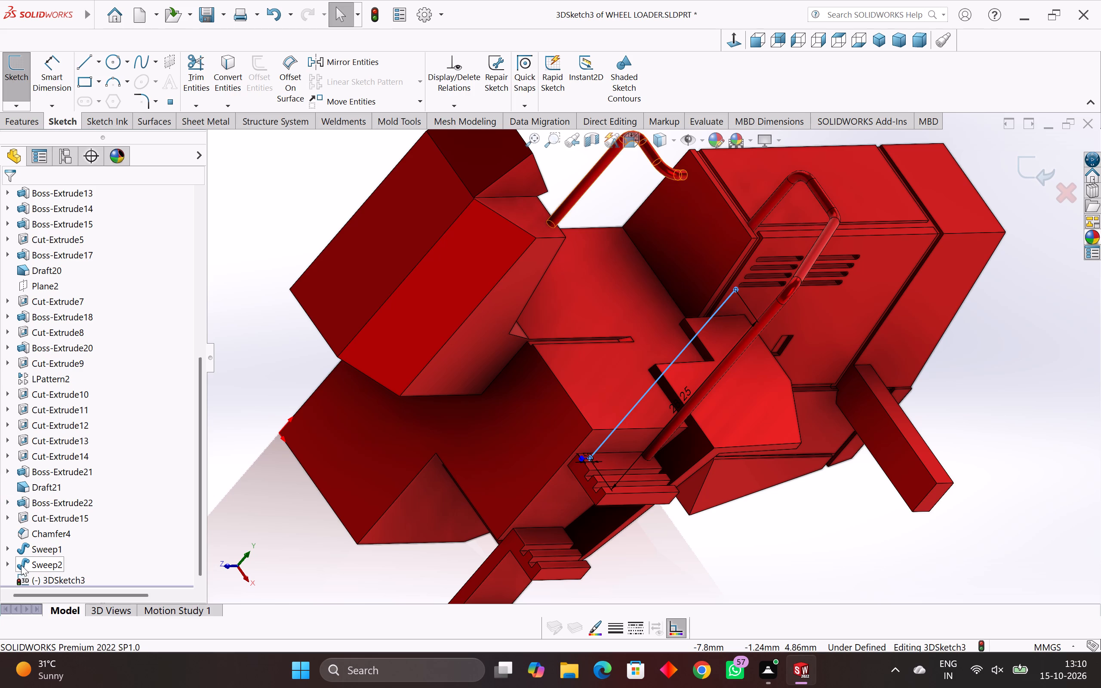
left_click(5, 561)
scroll(60, 566, "down", 3)
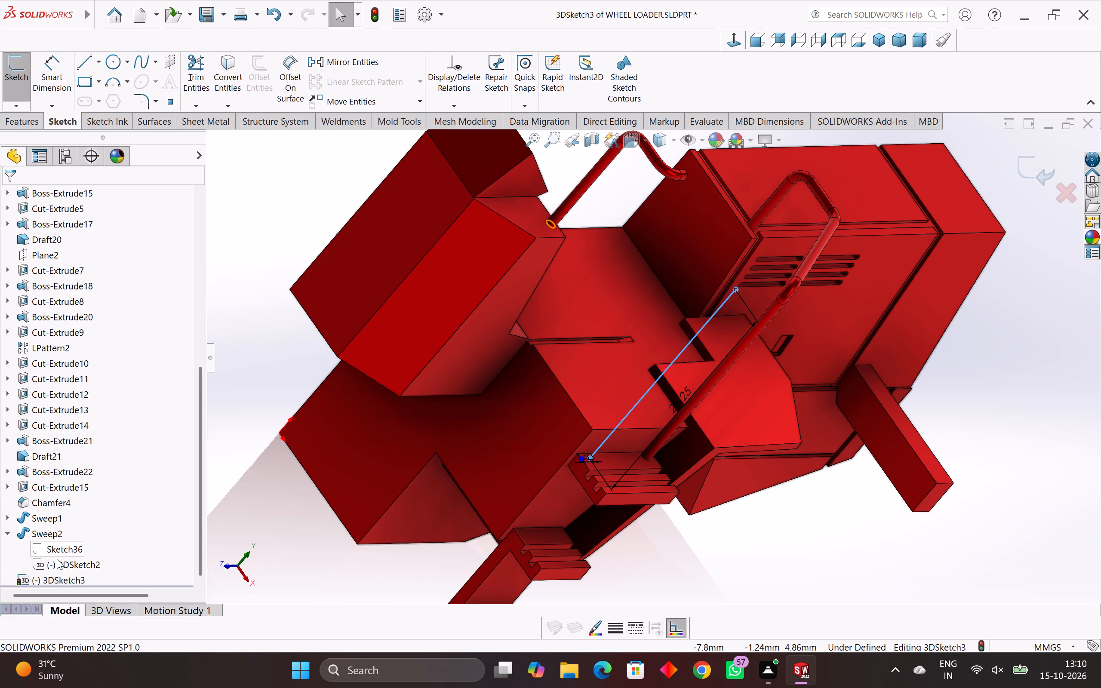
left_click(59, 568)
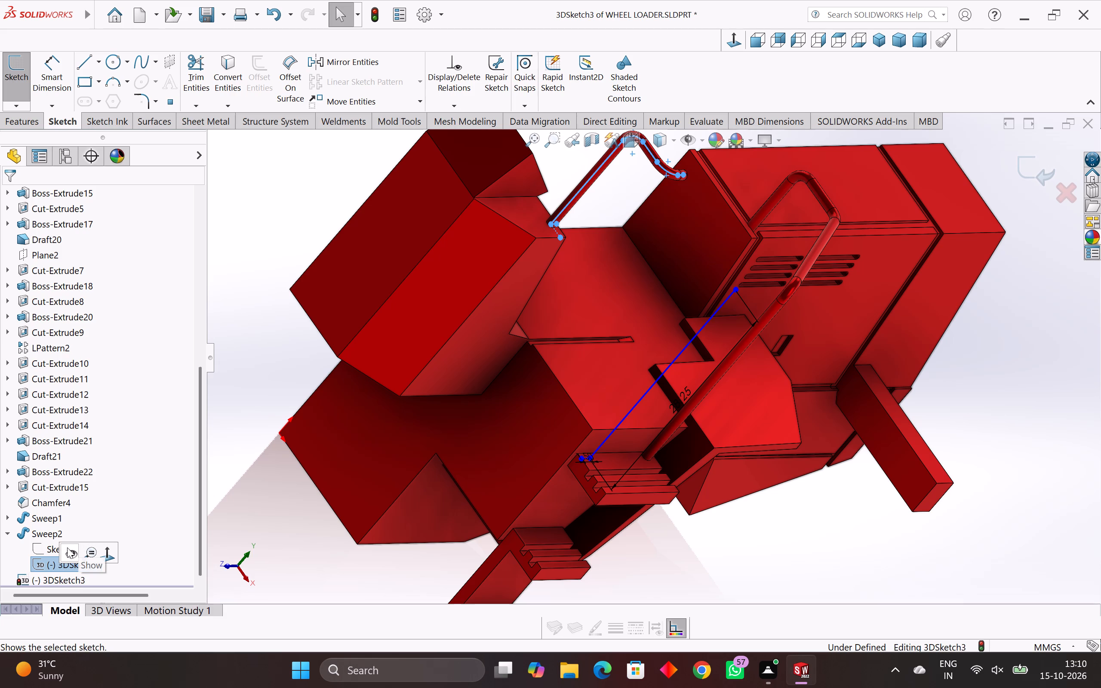
left_click(67, 553)
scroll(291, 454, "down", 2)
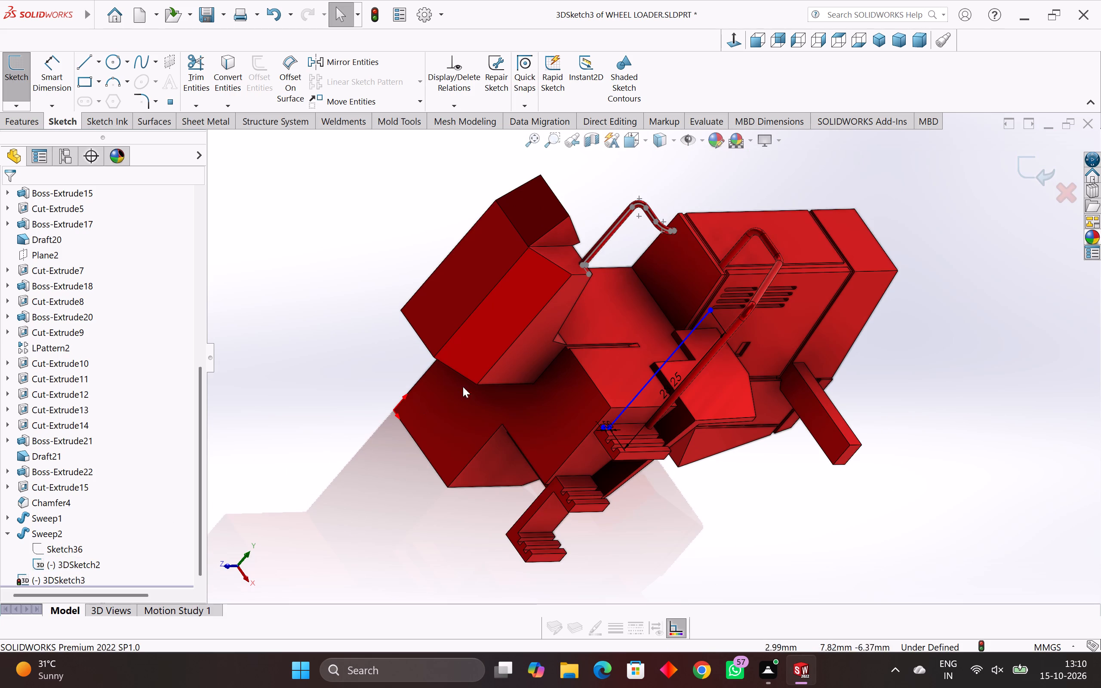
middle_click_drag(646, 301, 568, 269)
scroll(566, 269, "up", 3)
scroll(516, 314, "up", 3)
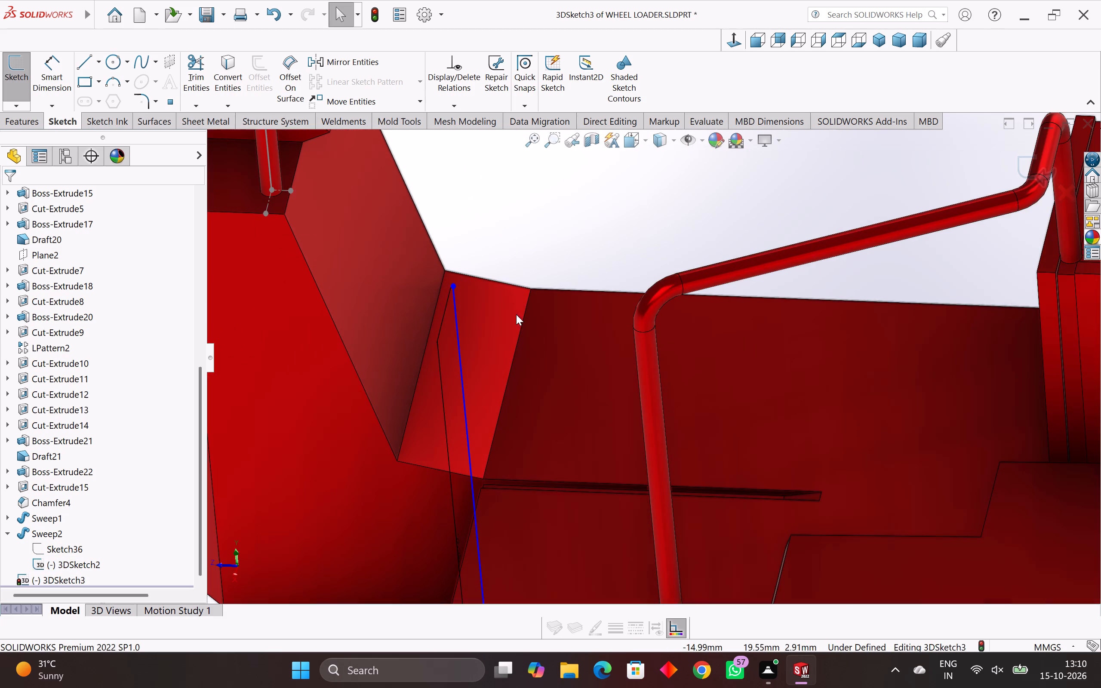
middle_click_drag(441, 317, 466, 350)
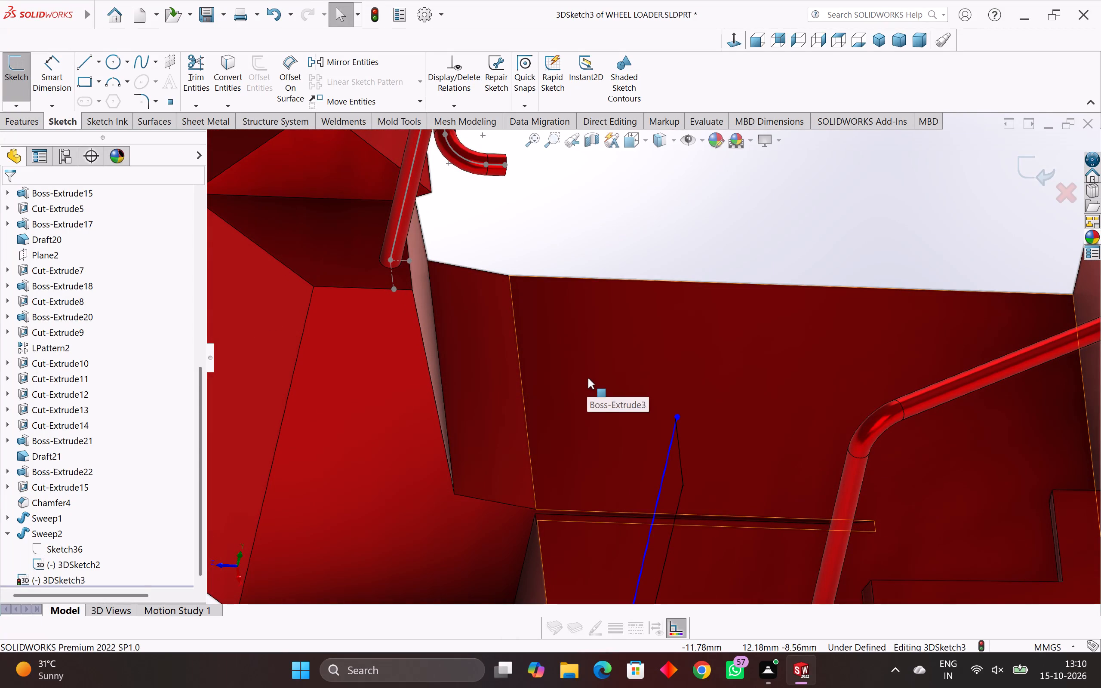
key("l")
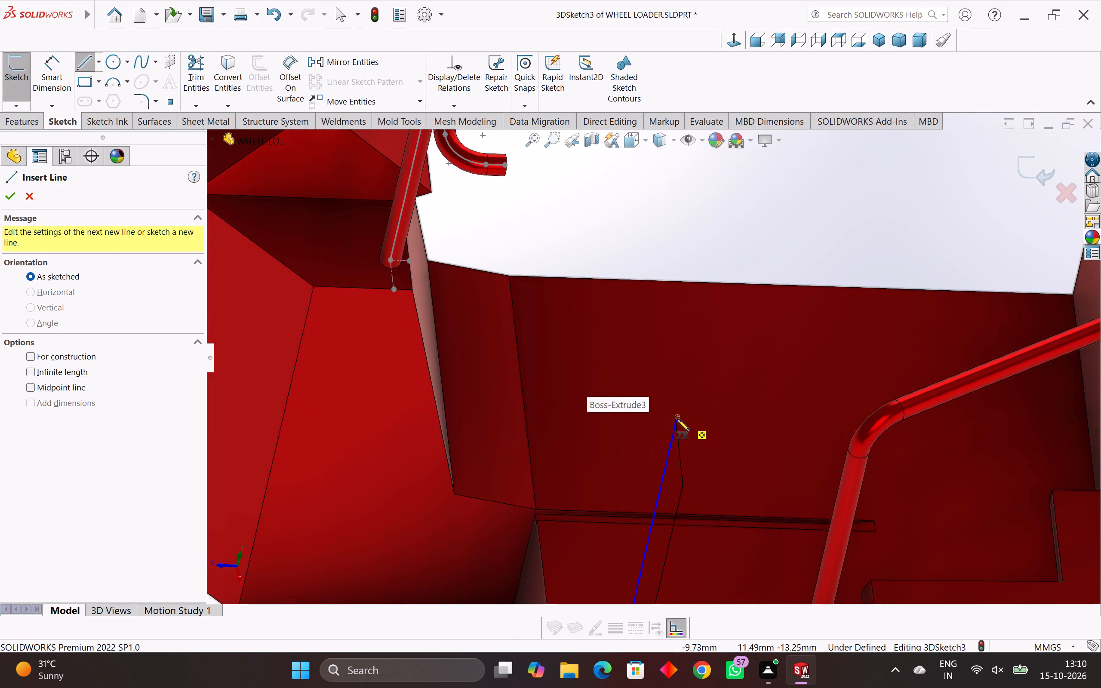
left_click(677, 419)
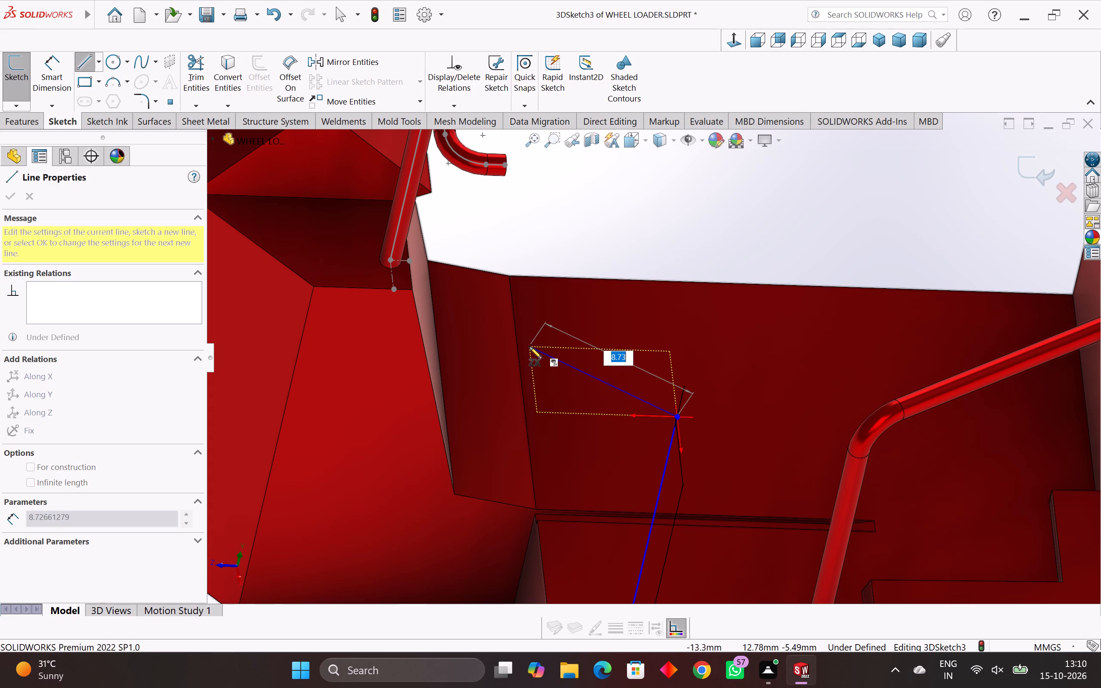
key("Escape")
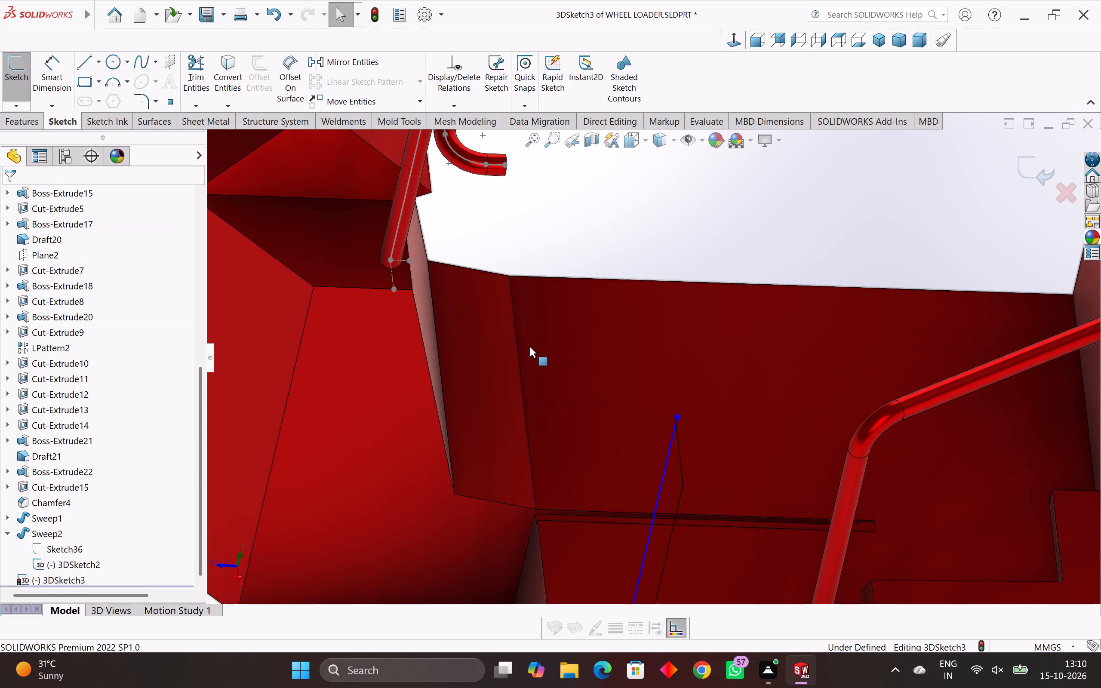
Draw a 12.75 mm line along the Z direction, starting on the straight segment of the Sweep2 path sketch.
middle_click_drag(412, 199, 378, 152)
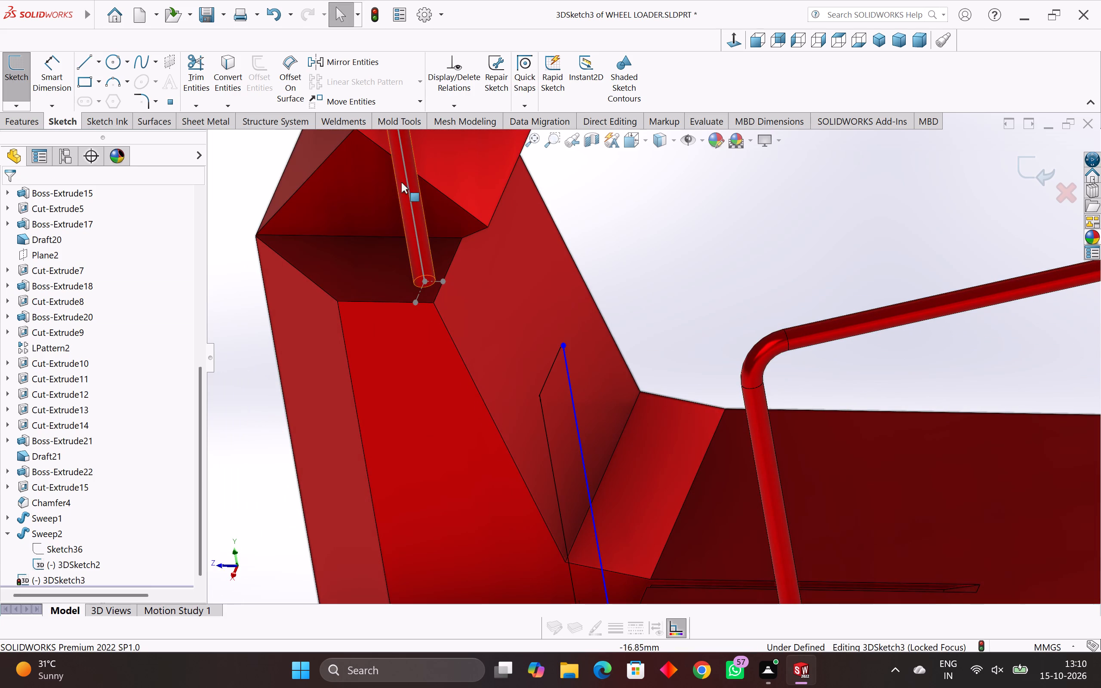
left_click(89, 64)
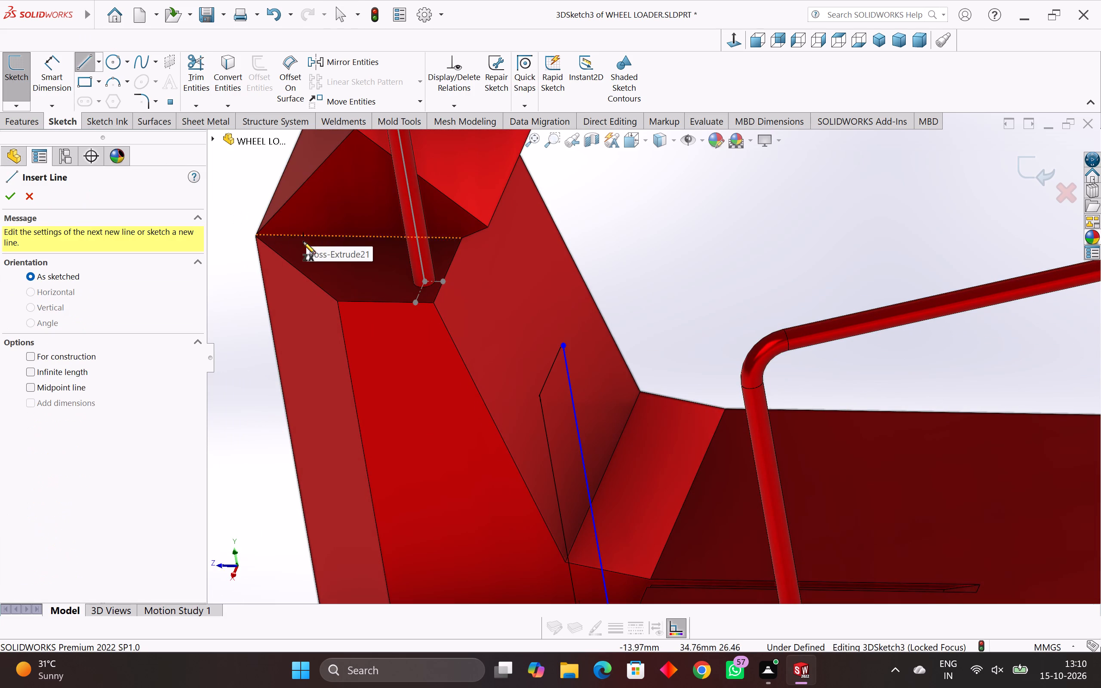
scroll(407, 173, "down", 1)
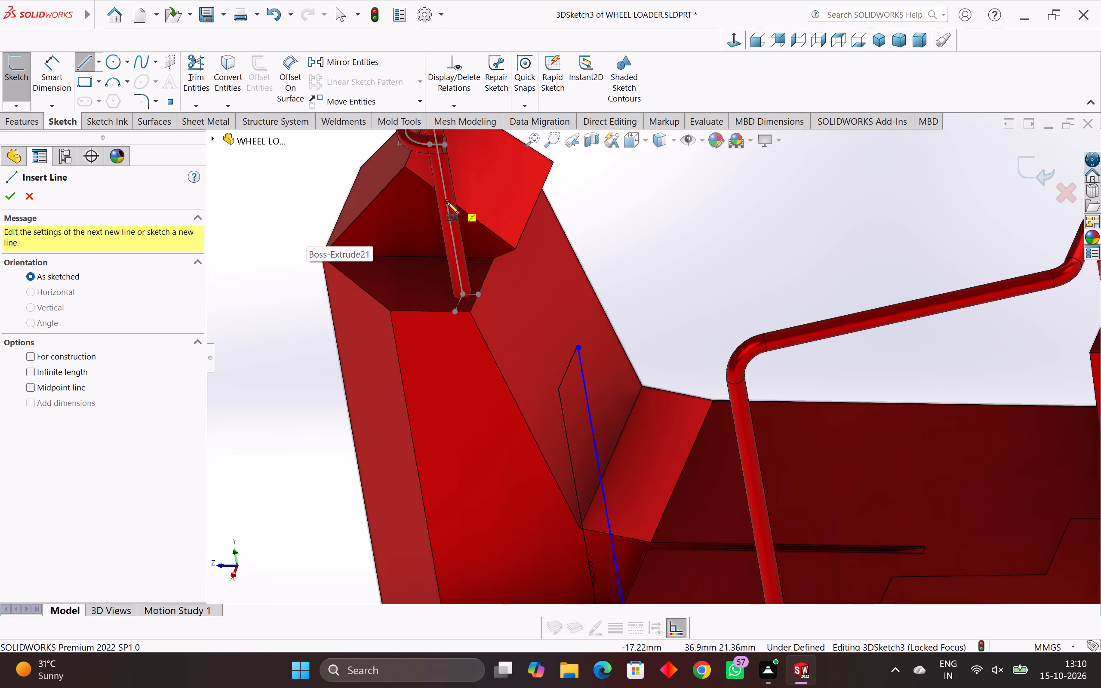
left_click(447, 202)
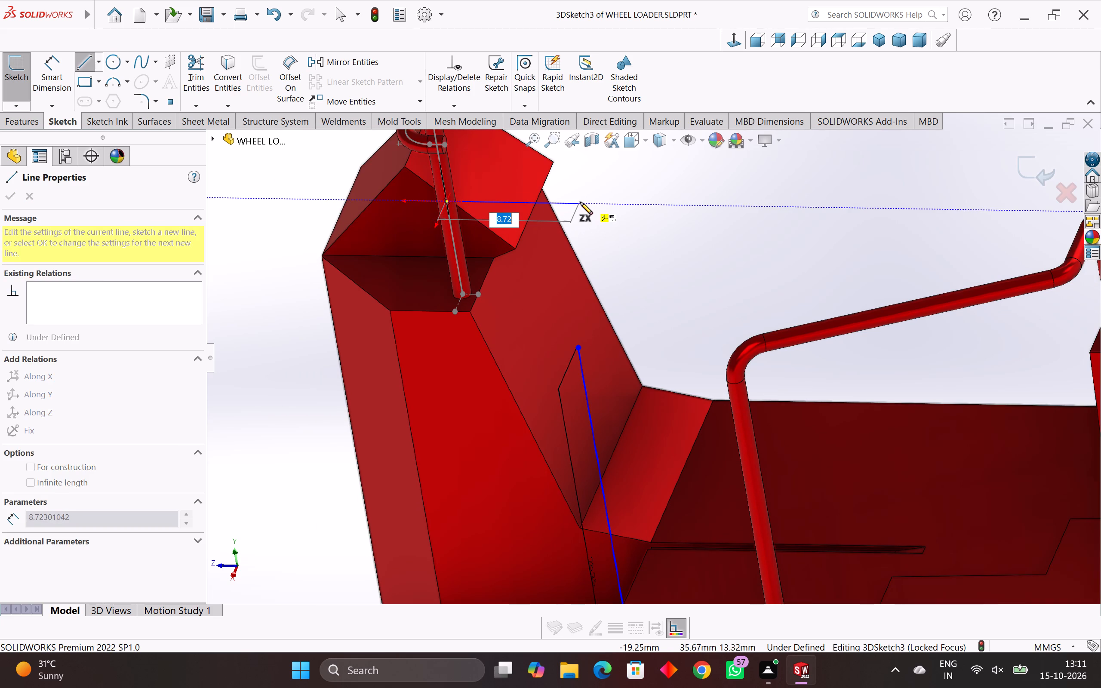
type("12.75")
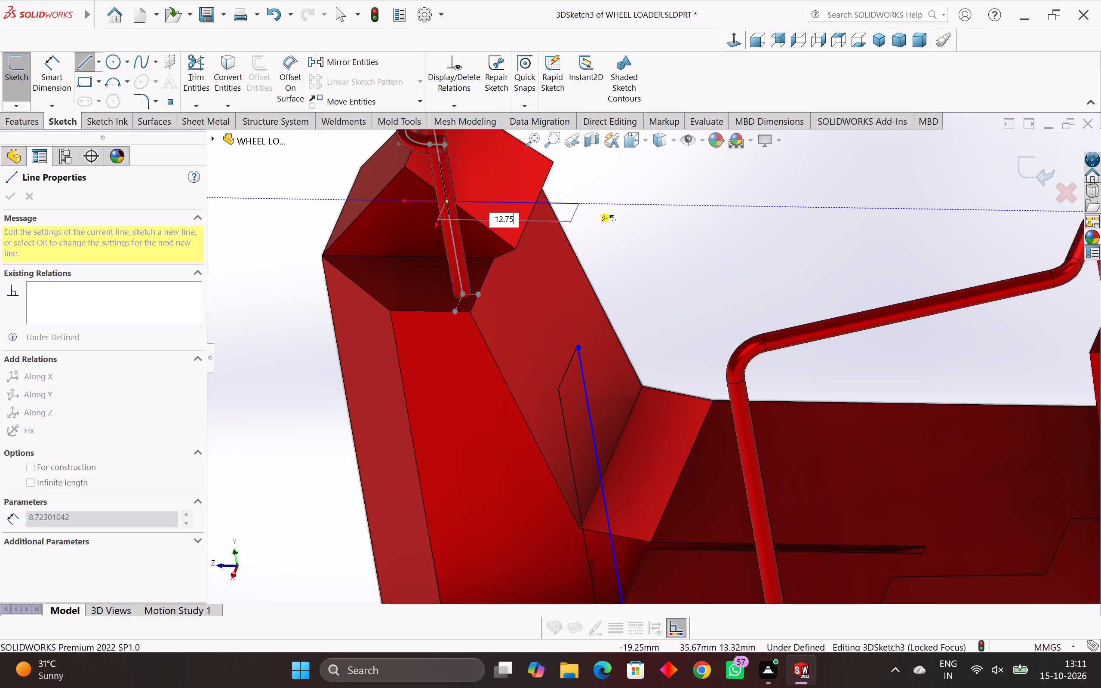
key("Return")
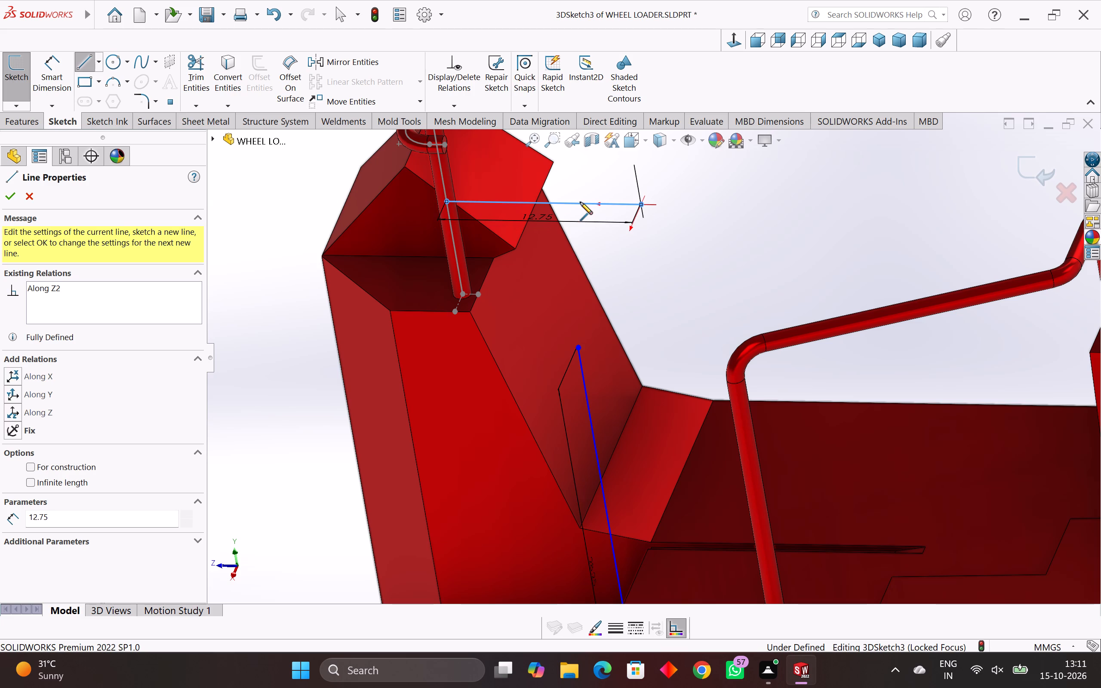
Connect the 12.75 mm line's free end to the upper end of the 28.25 mm line with a line along X.
left_click(578, 347)
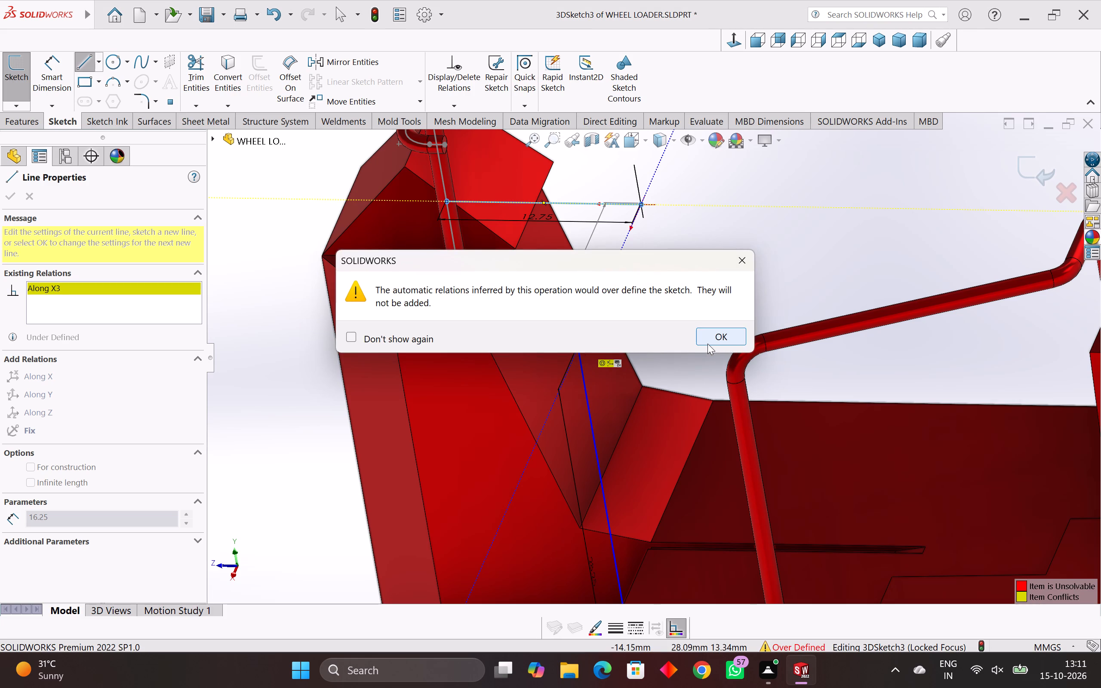
left_click(706, 344)
scroll(575, 353, "up", 7)
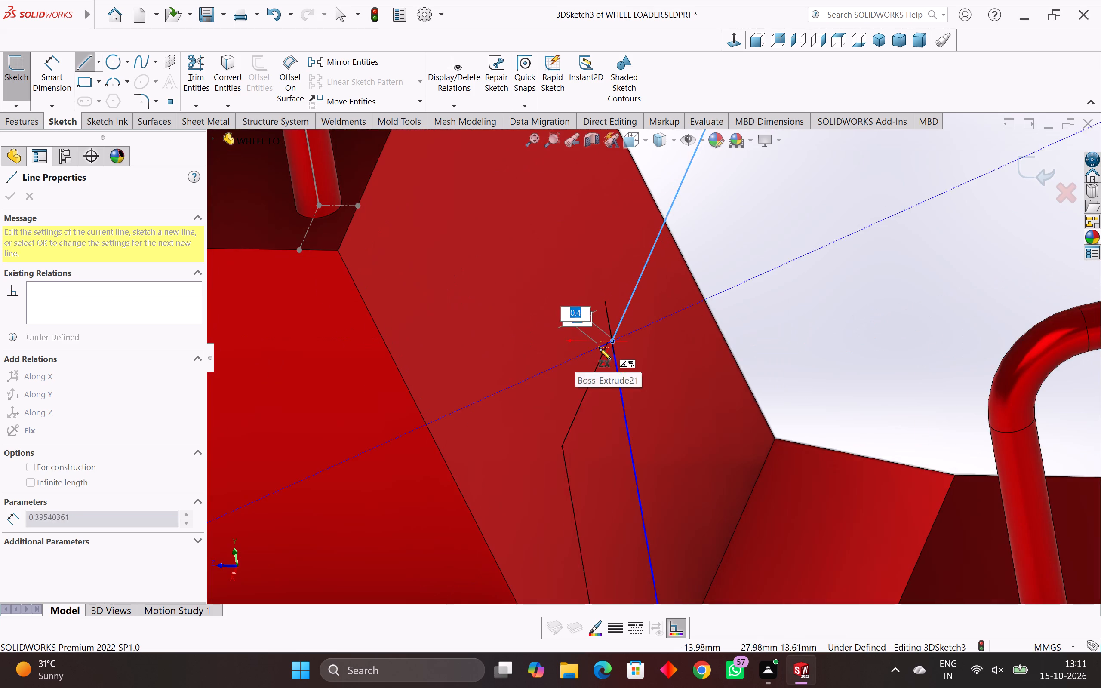
scroll(599, 348, "up", 1)
scroll(645, 331, "up", 6)
scroll(604, 356, "up", 5)
scroll(638, 408, "up", 6)
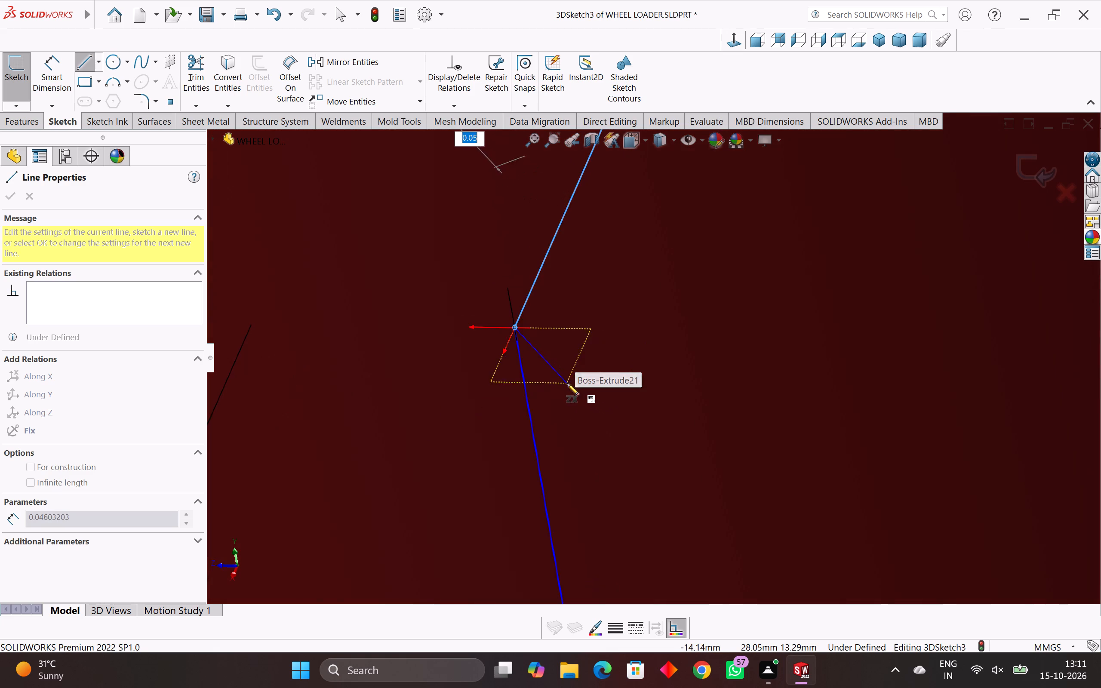
middle_click_drag(567, 383, 576, 394)
scroll(635, 381, "down", 20)
scroll(635, 381, "down", 2)
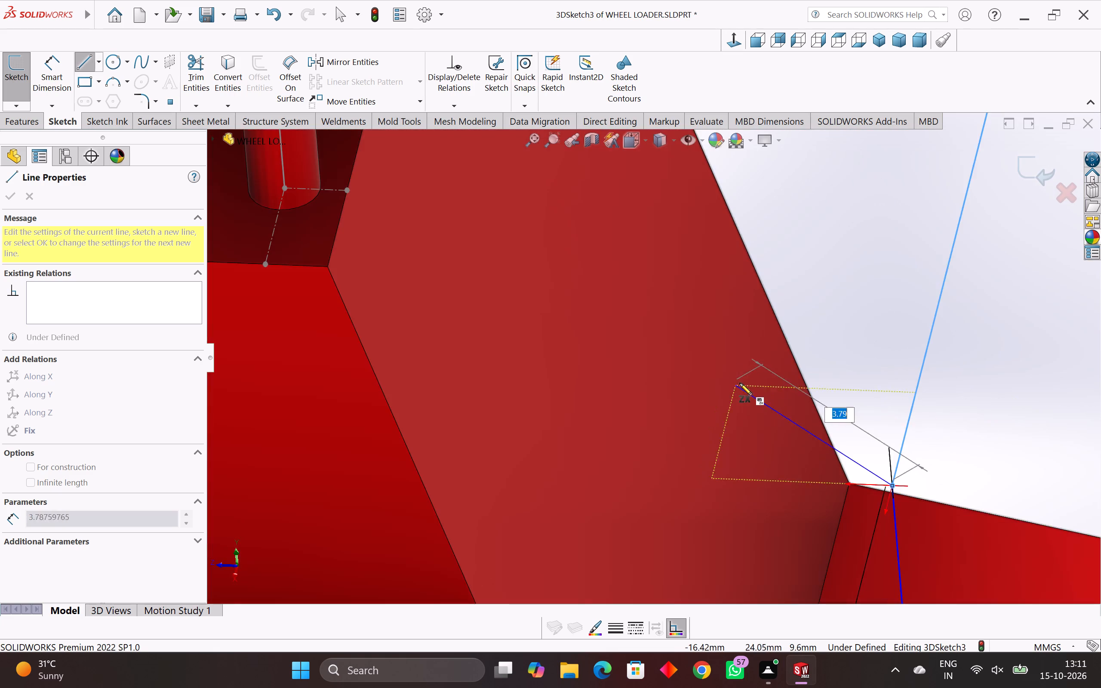
scroll(740, 383, "down", 2)
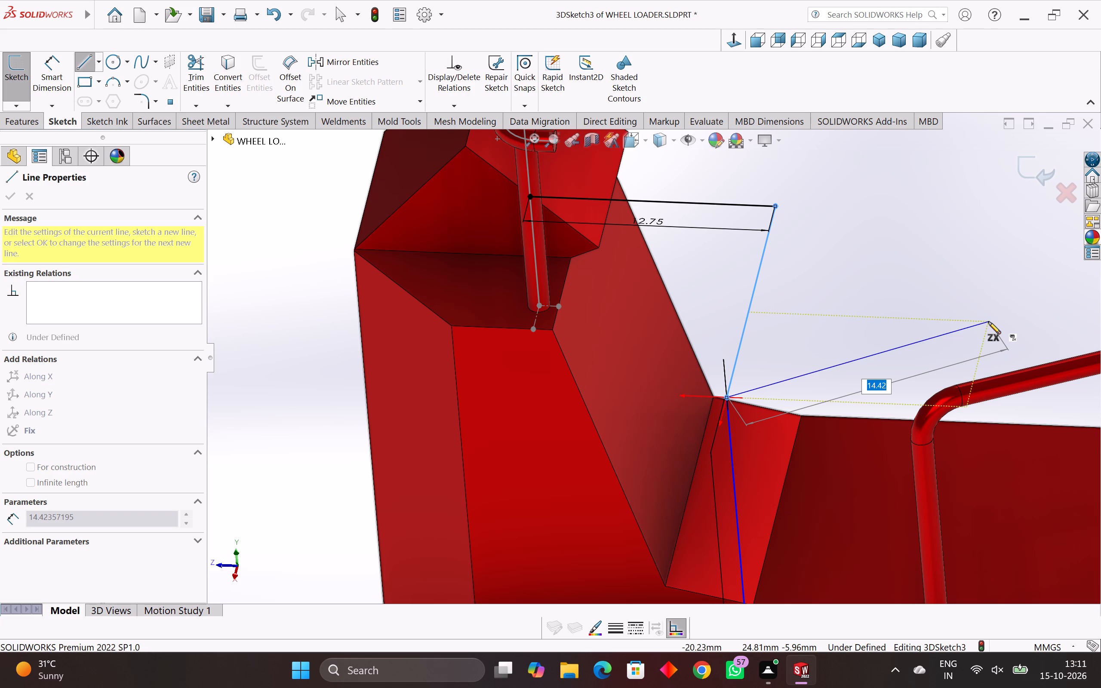
scroll(760, 410, "up", 2)
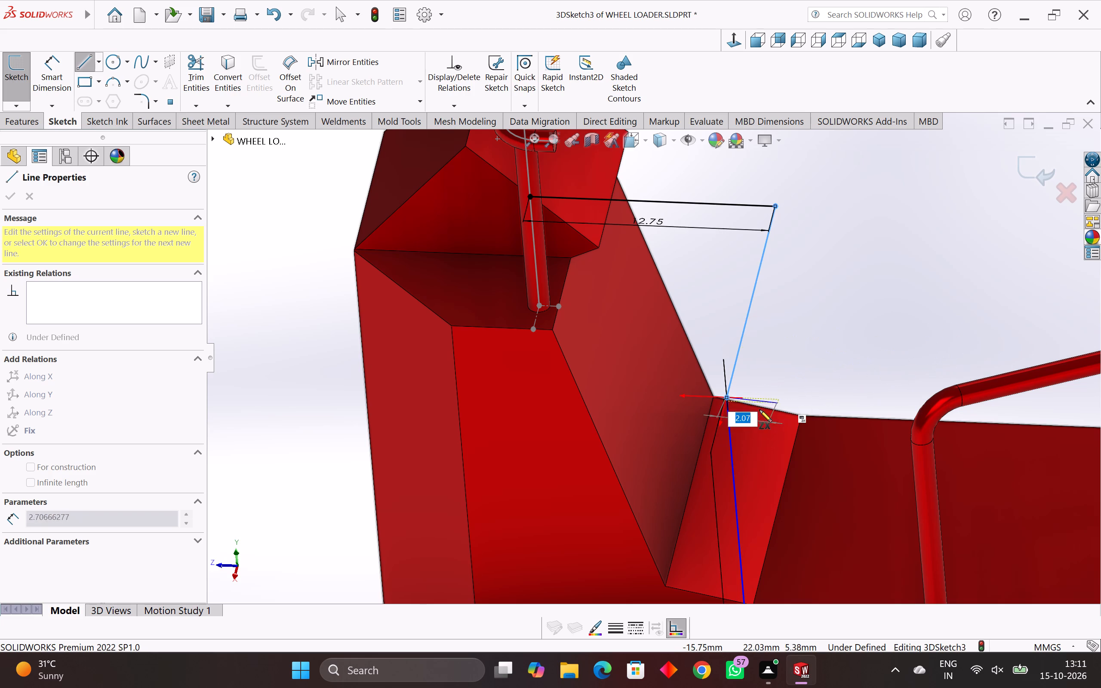
scroll(760, 410, "up", 3)
scroll(681, 376, "up", 6)
scroll(529, 331, "up", 5)
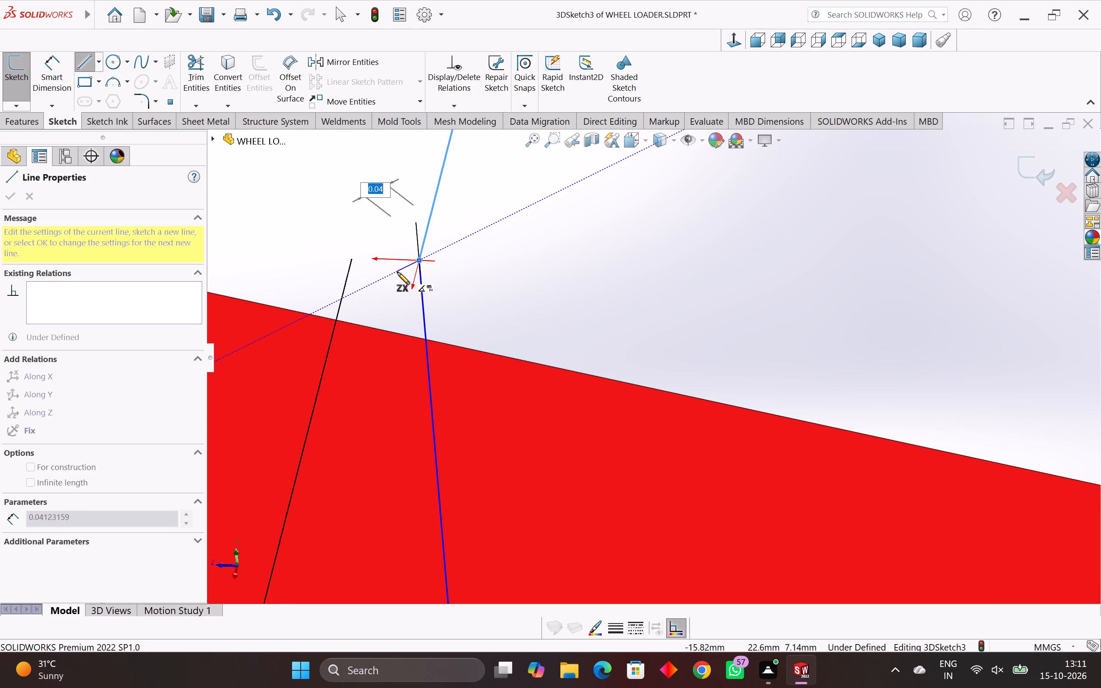
key("Escape")
key("Escape")
Fillet both ends of the X-direction line with 2 mm sketch fillets, at the 12.75 mm and 28.25 mm line corners.
scroll(438, 267, "up", 9)
scroll(563, 318, "up", 3)
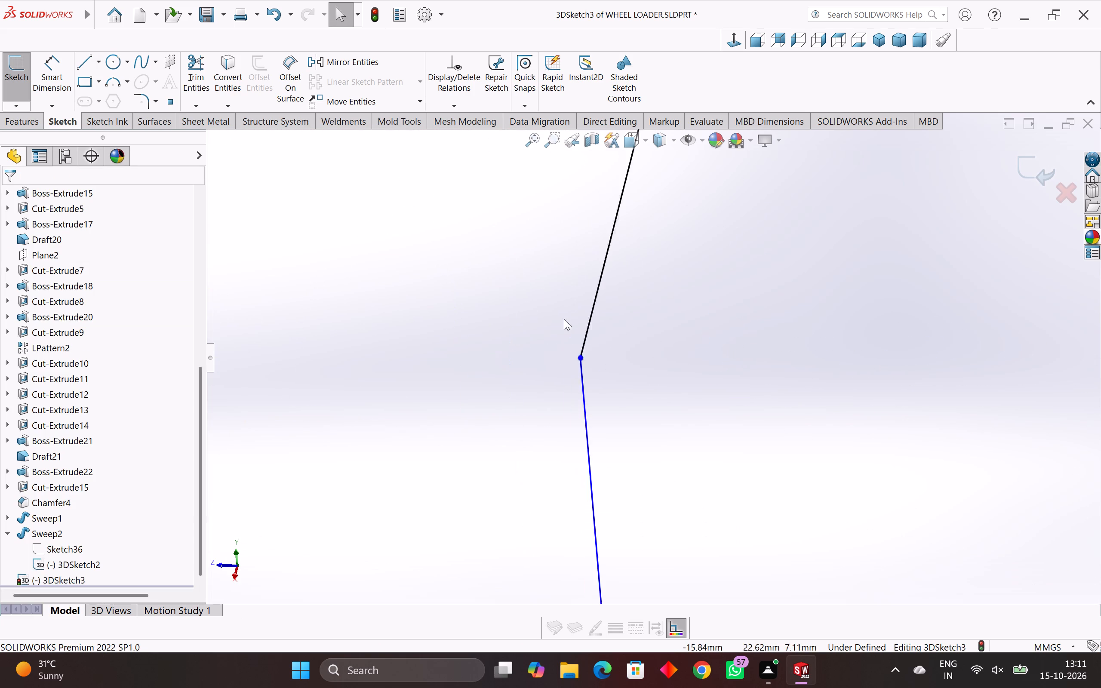
scroll(564, 319, "up", 2)
scroll(634, 376, "up", 2)
middle_click_drag(634, 376, 606, 380)
scroll(606, 380, "down", 15)
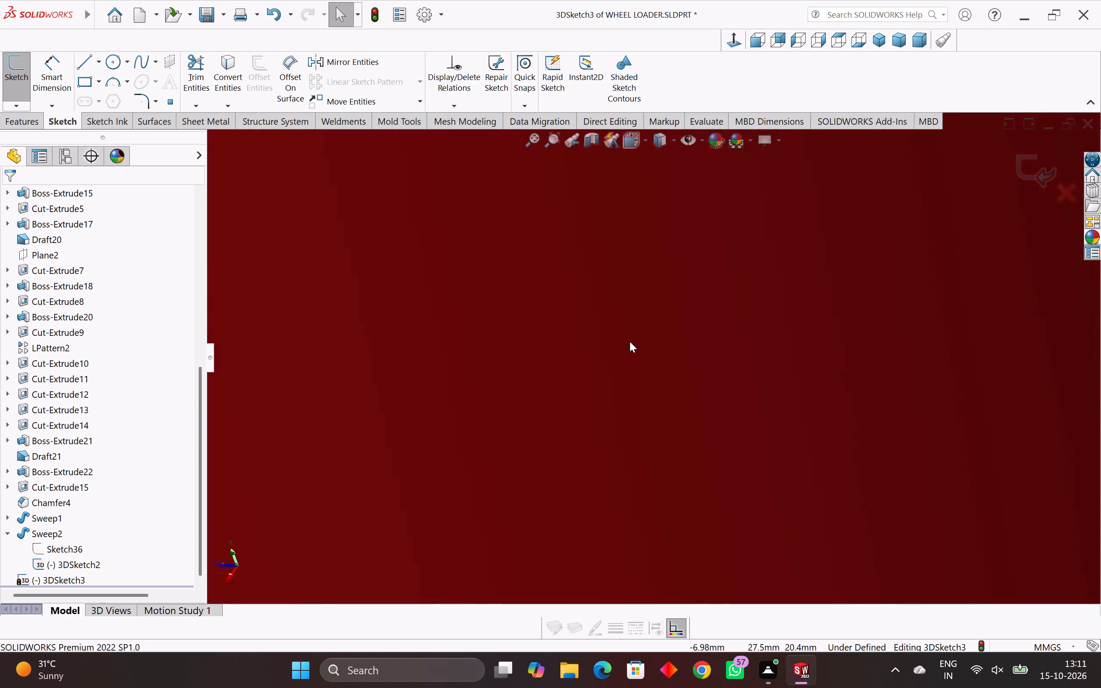
scroll(630, 341, "down", 18)
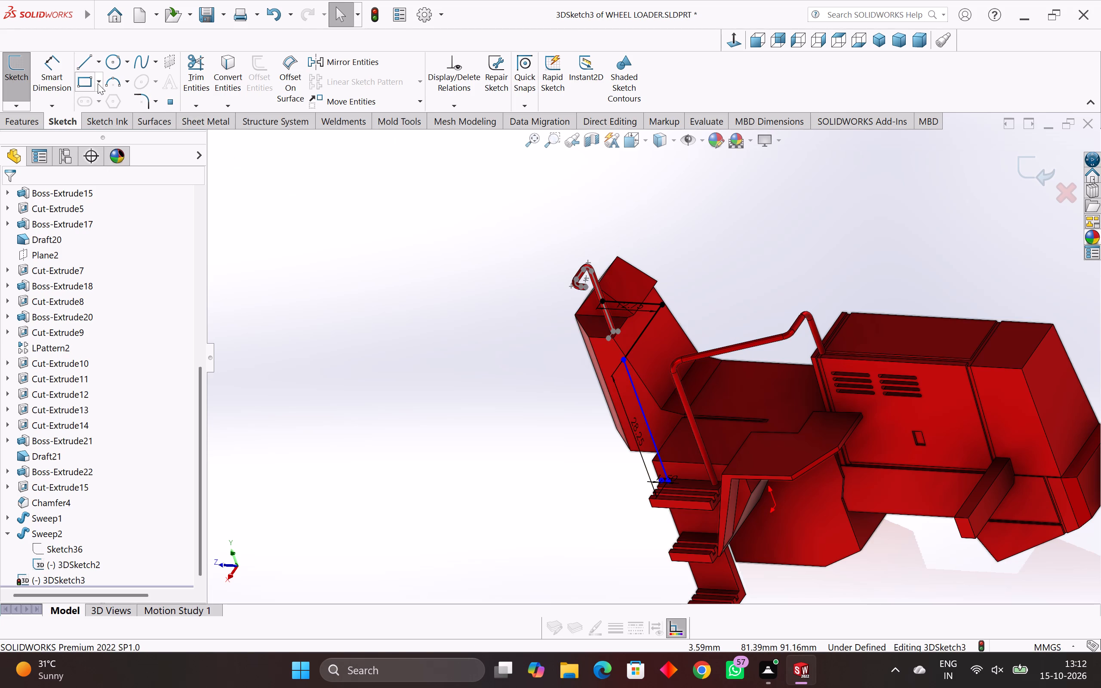
left_click(149, 102)
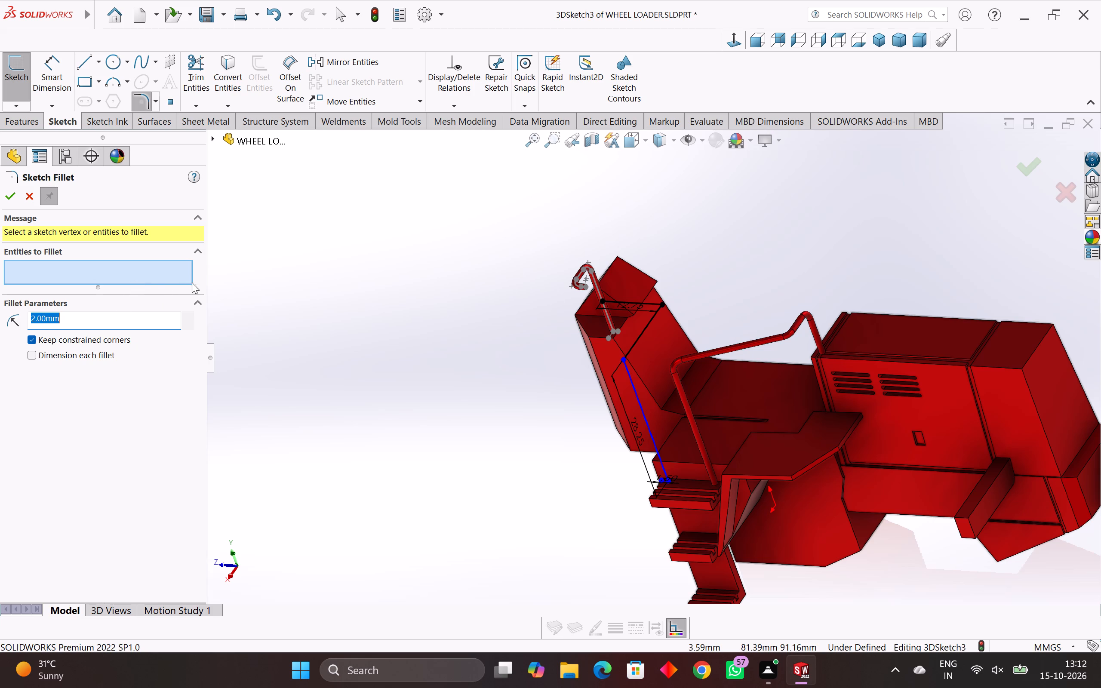
scroll(645, 316, "up", 5)
scroll(726, 308, "up", 4)
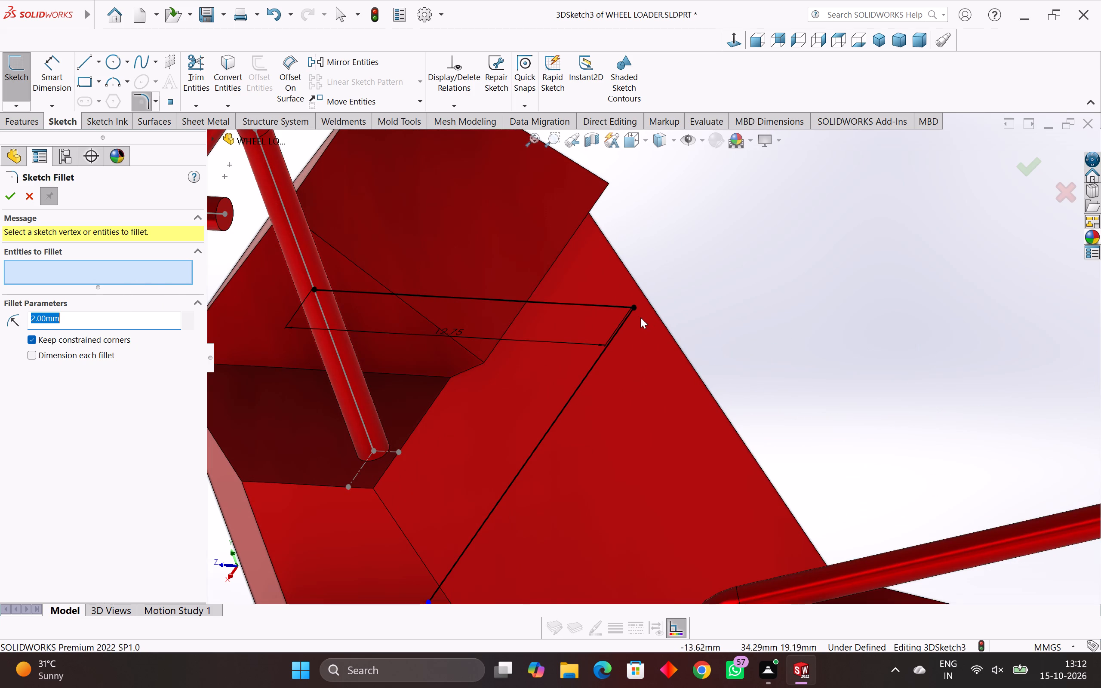
scroll(628, 314, "up", 2)
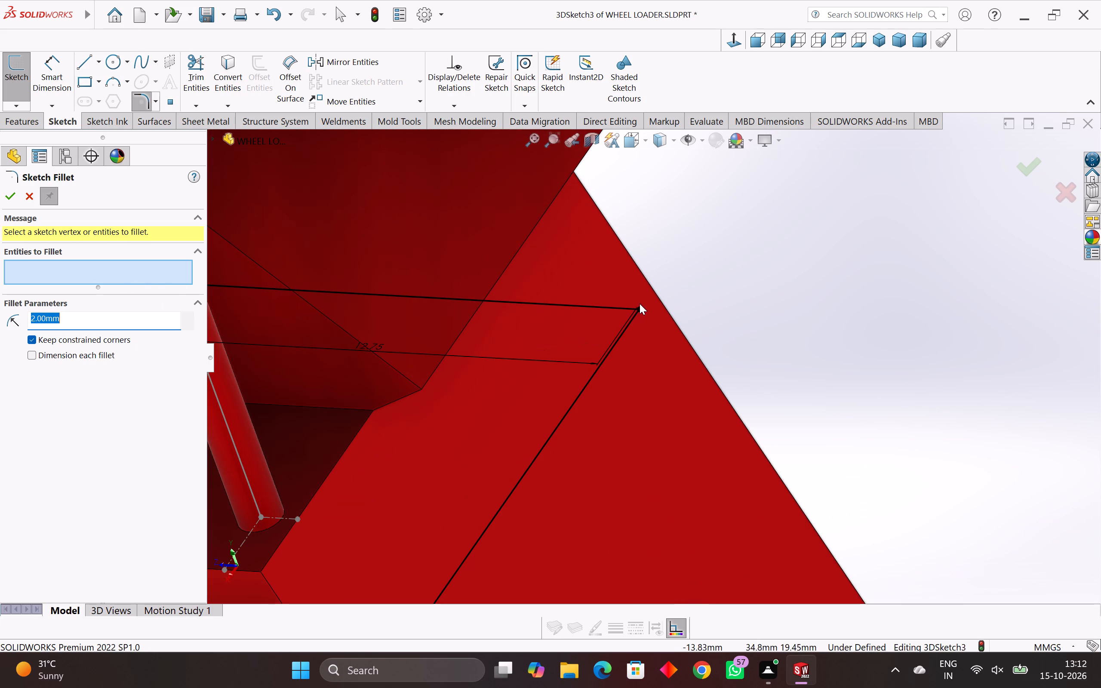
left_click(639, 309)
scroll(628, 389, "down", 8)
scroll(614, 427, "up", 11)
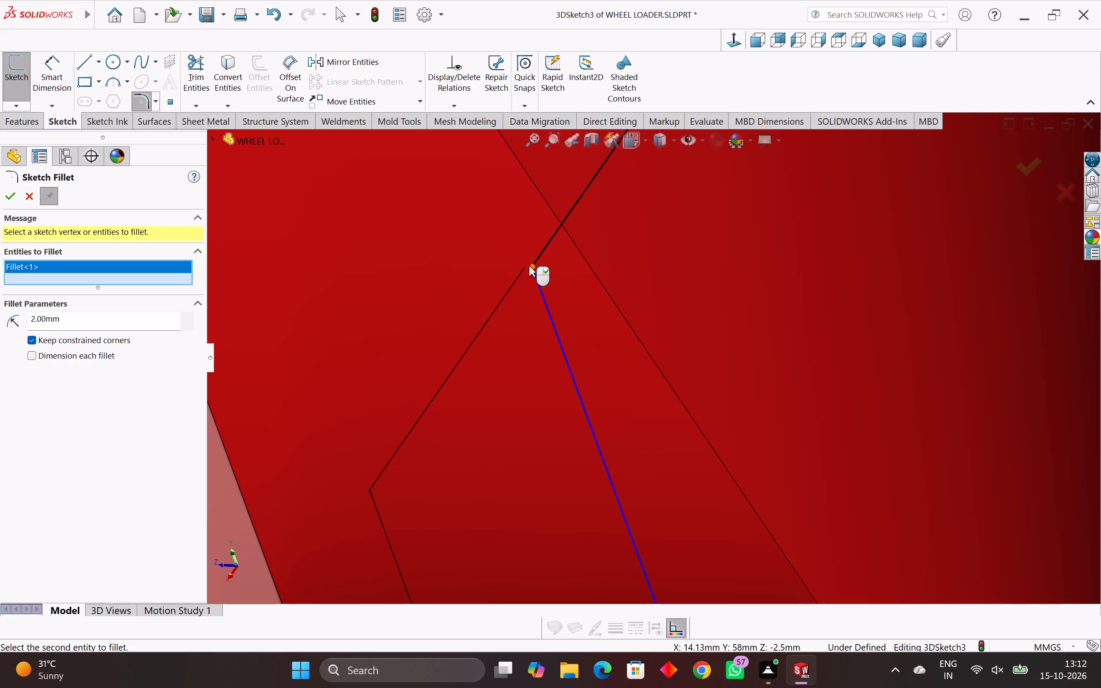
left_click(532, 266)
scroll(538, 297, "down", 4)
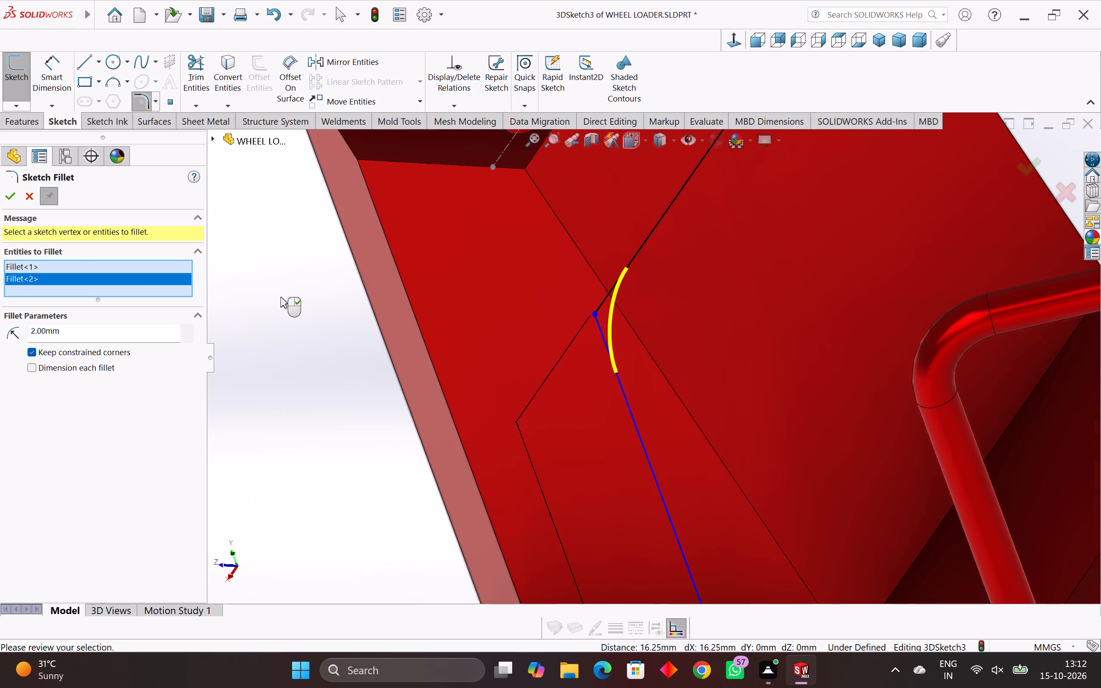
scroll(191, 290, "down", 2)
left_click(12, 198)
scroll(501, 345, "down", 4)
middle_click_drag(572, 362, 626, 381)
scroll(626, 381, "down", 5)
scroll(639, 322, "up", 1)
scroll(639, 316, "down", 3)
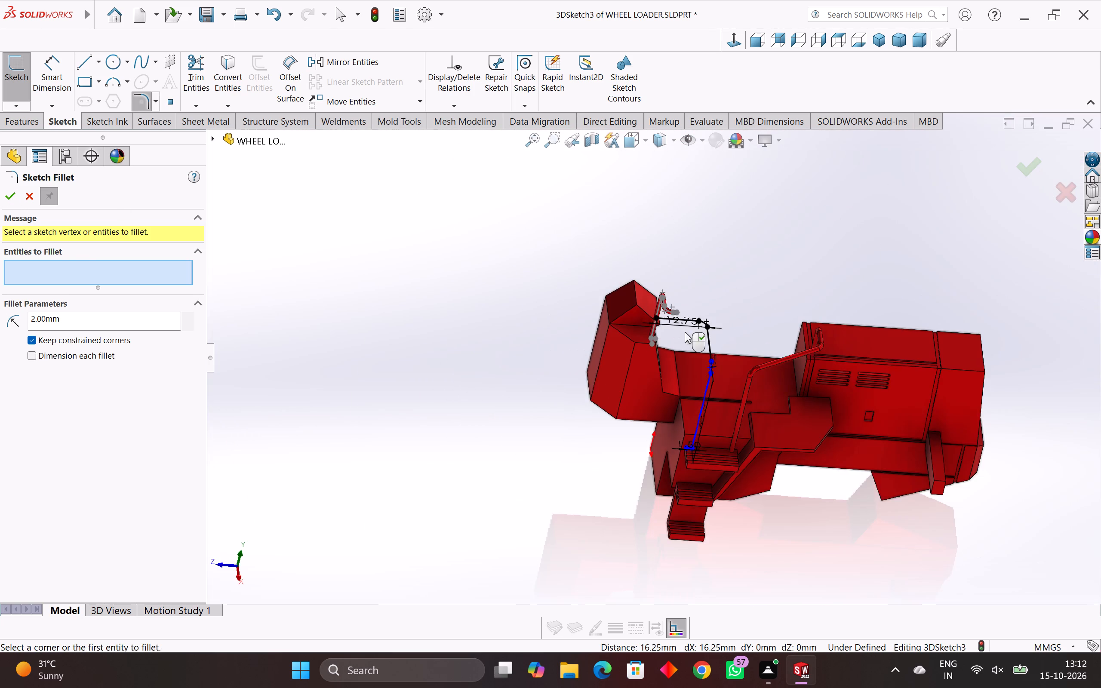
scroll(688, 335, "down", 3)
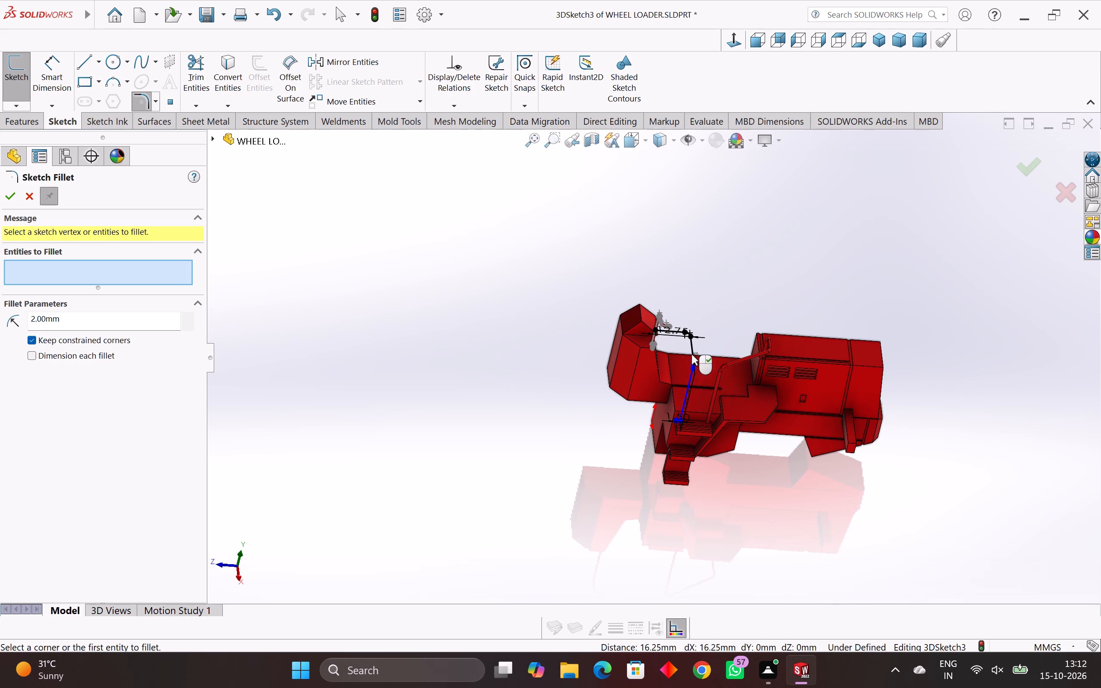
left_click_drag(734, 259, 732, 295)
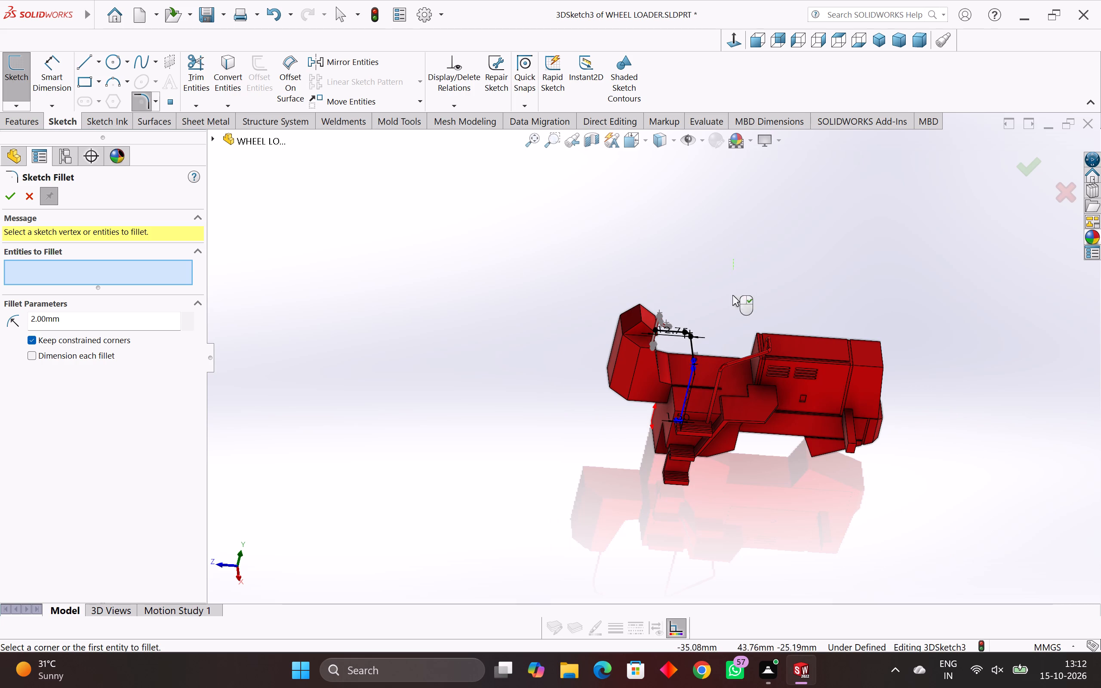
left_click_drag(732, 295, 560, 467)
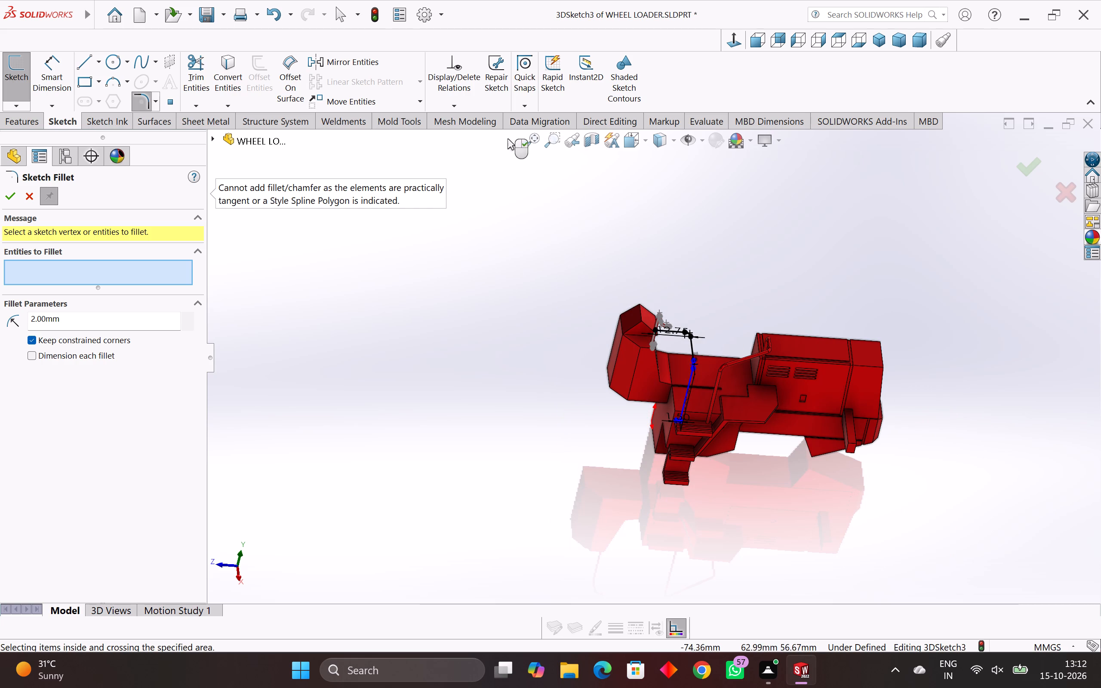
left_click(456, 109)
left_click(411, 311)
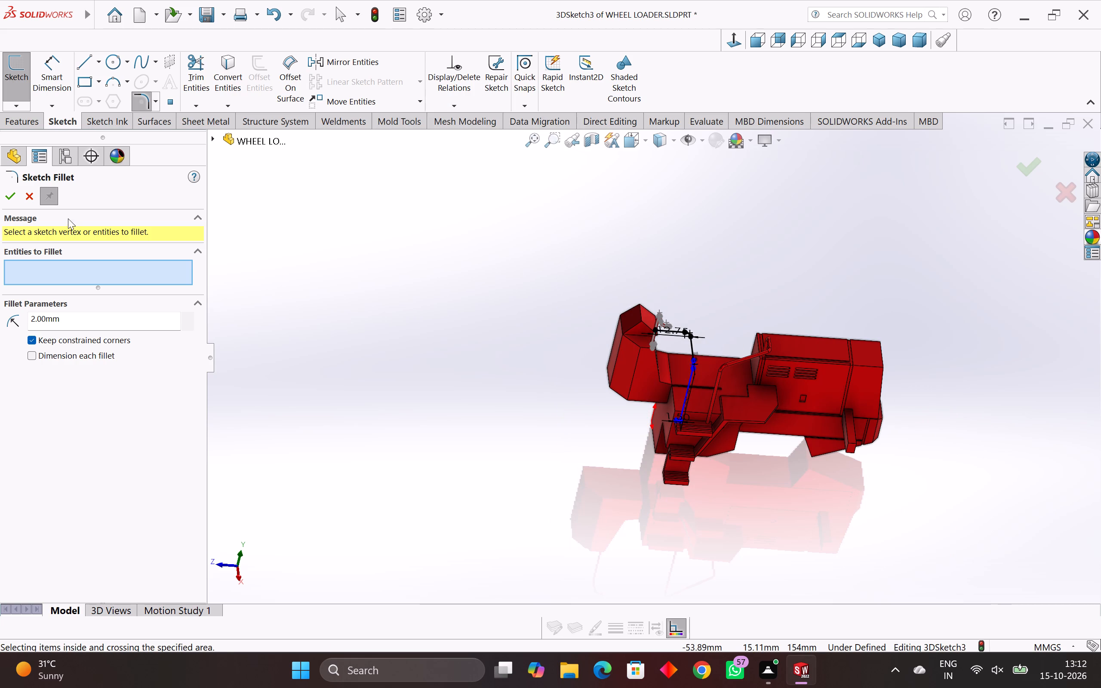
left_click(10, 199)
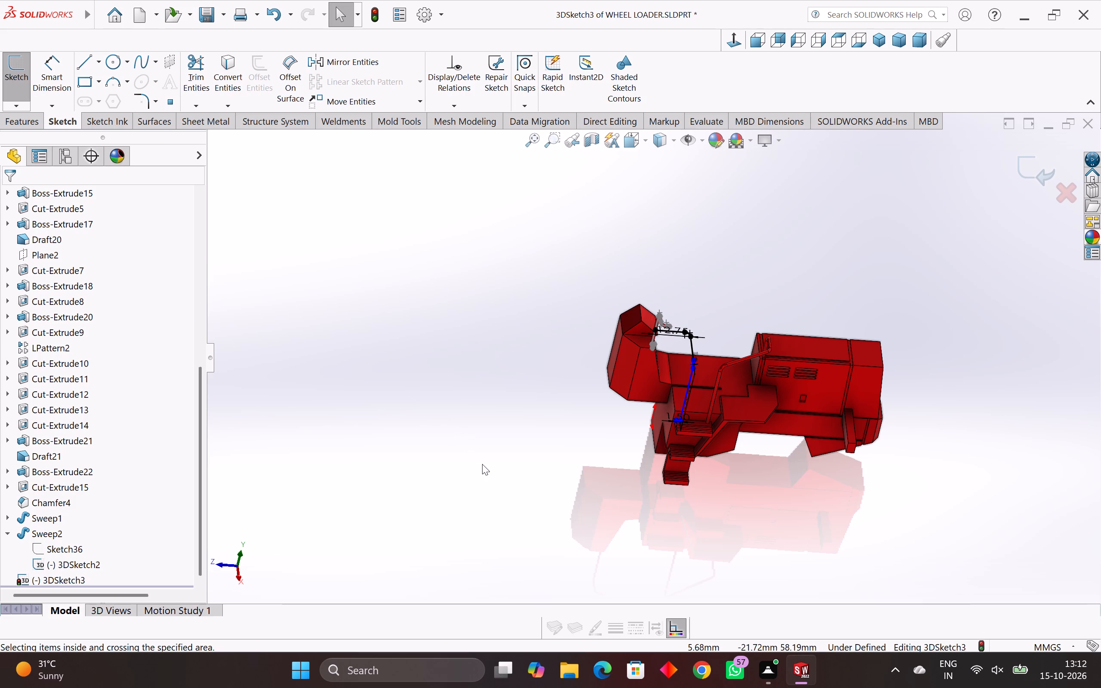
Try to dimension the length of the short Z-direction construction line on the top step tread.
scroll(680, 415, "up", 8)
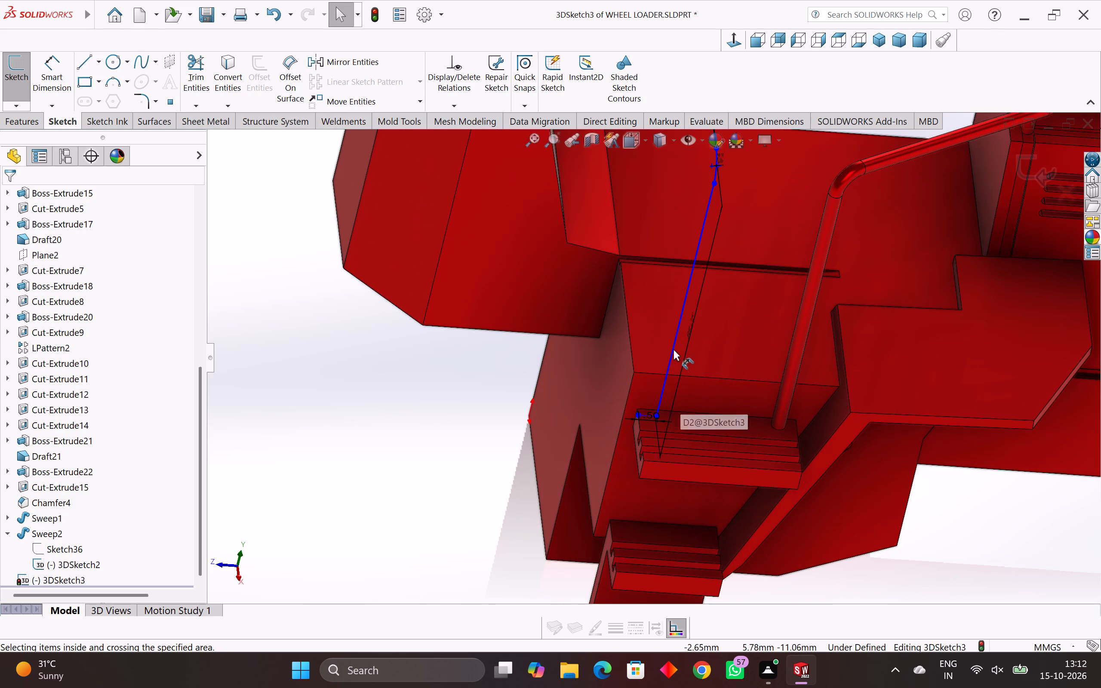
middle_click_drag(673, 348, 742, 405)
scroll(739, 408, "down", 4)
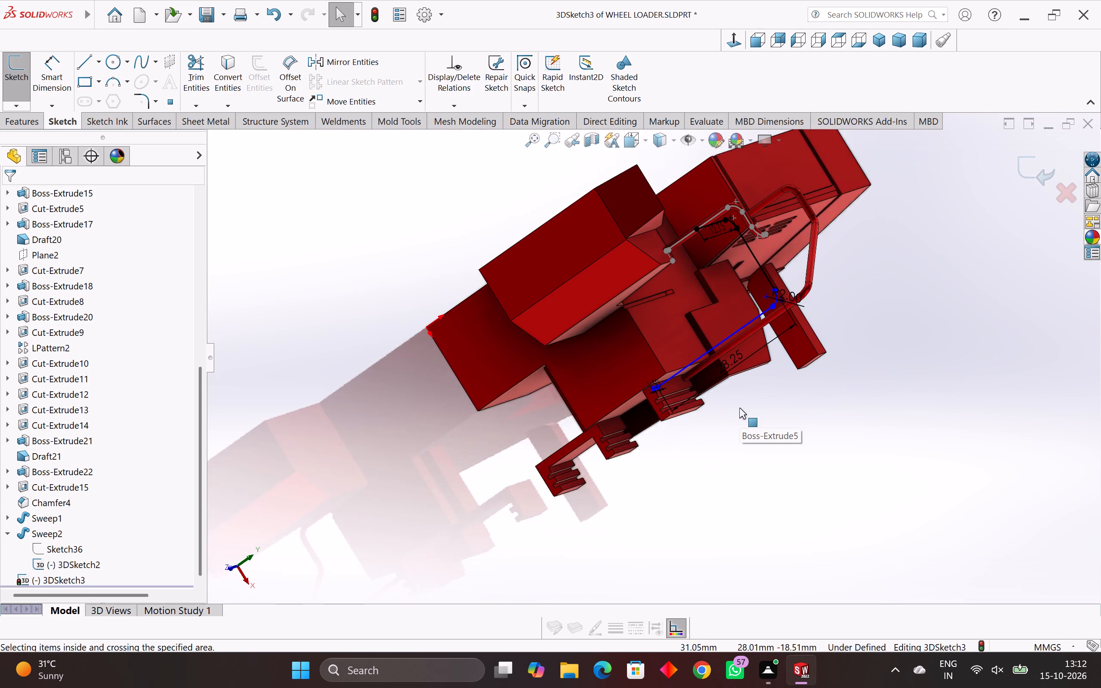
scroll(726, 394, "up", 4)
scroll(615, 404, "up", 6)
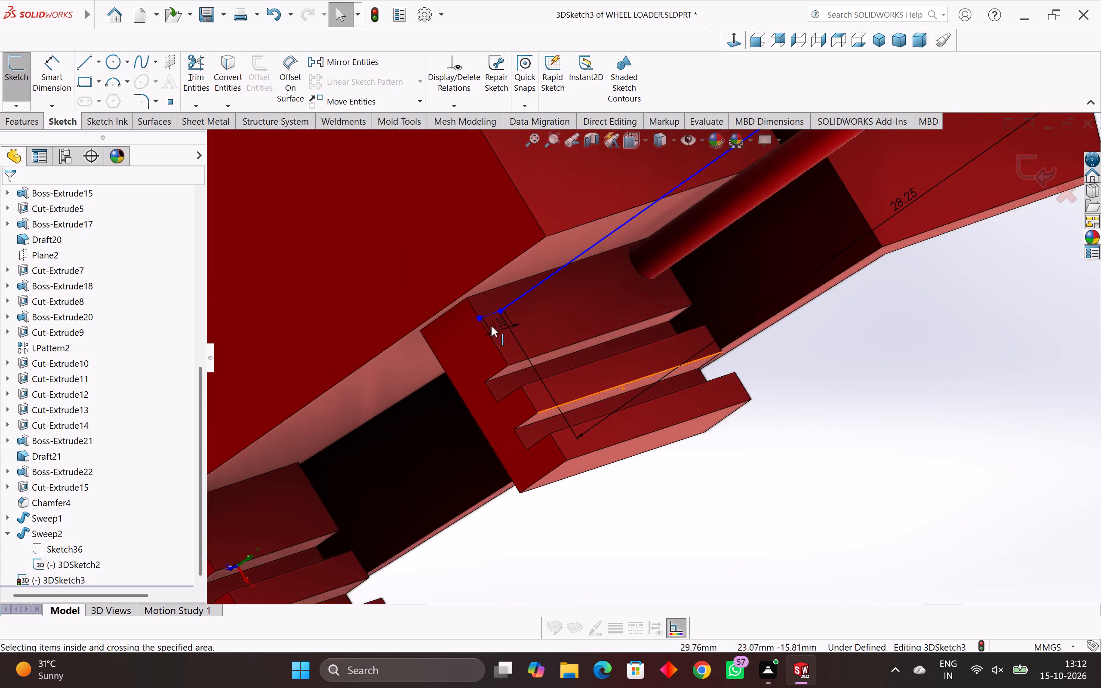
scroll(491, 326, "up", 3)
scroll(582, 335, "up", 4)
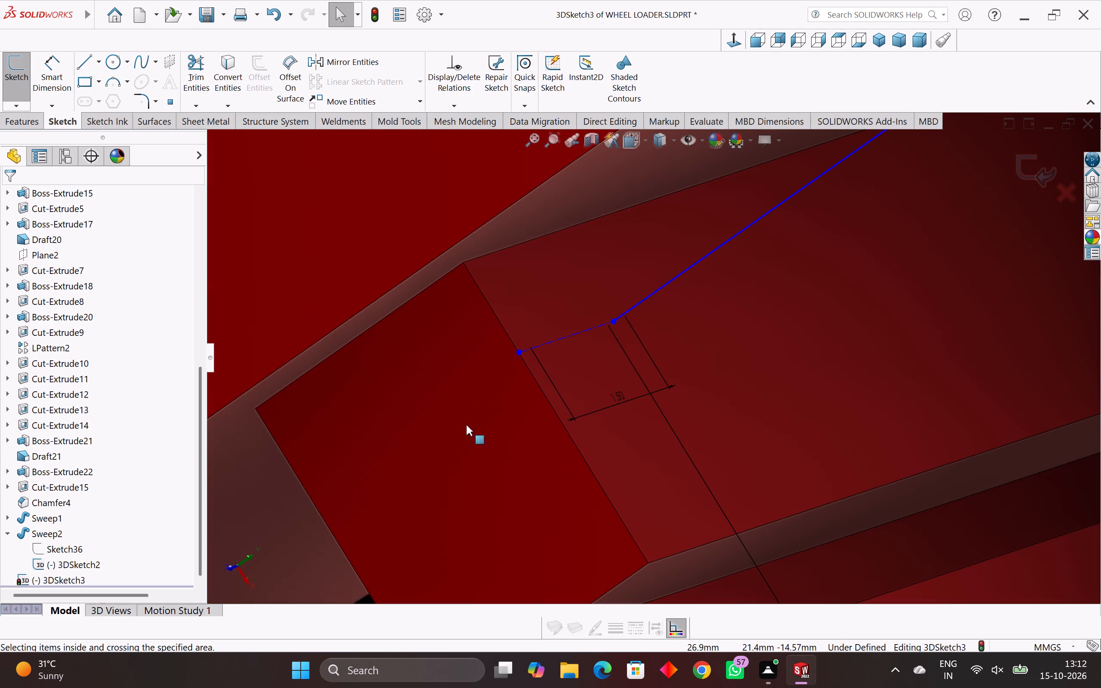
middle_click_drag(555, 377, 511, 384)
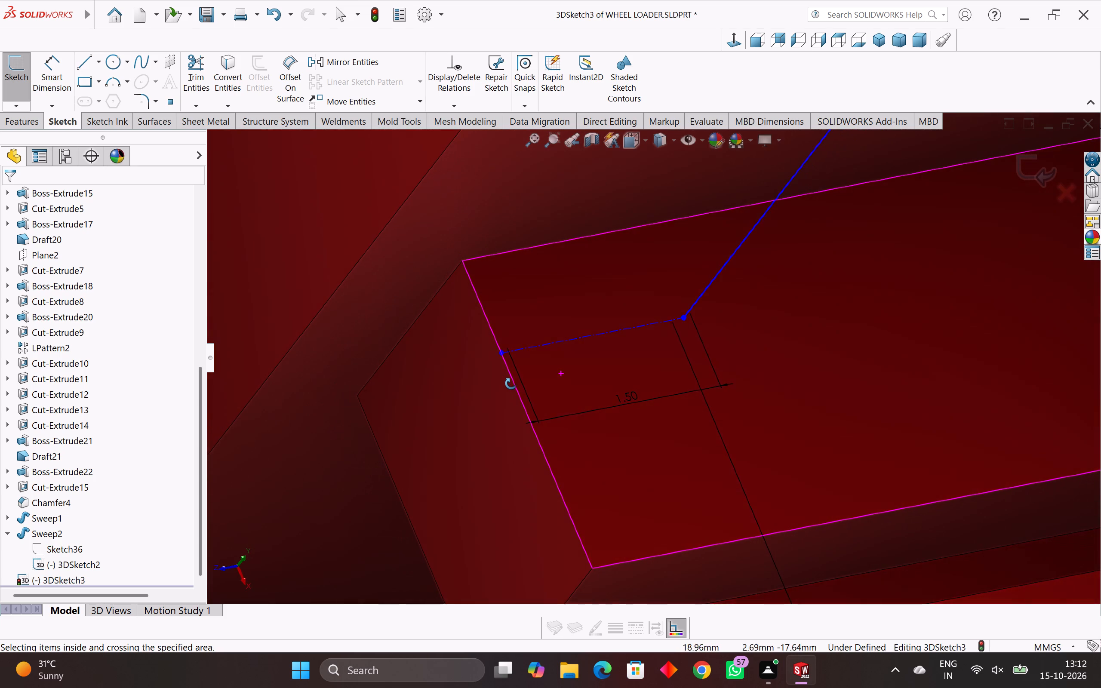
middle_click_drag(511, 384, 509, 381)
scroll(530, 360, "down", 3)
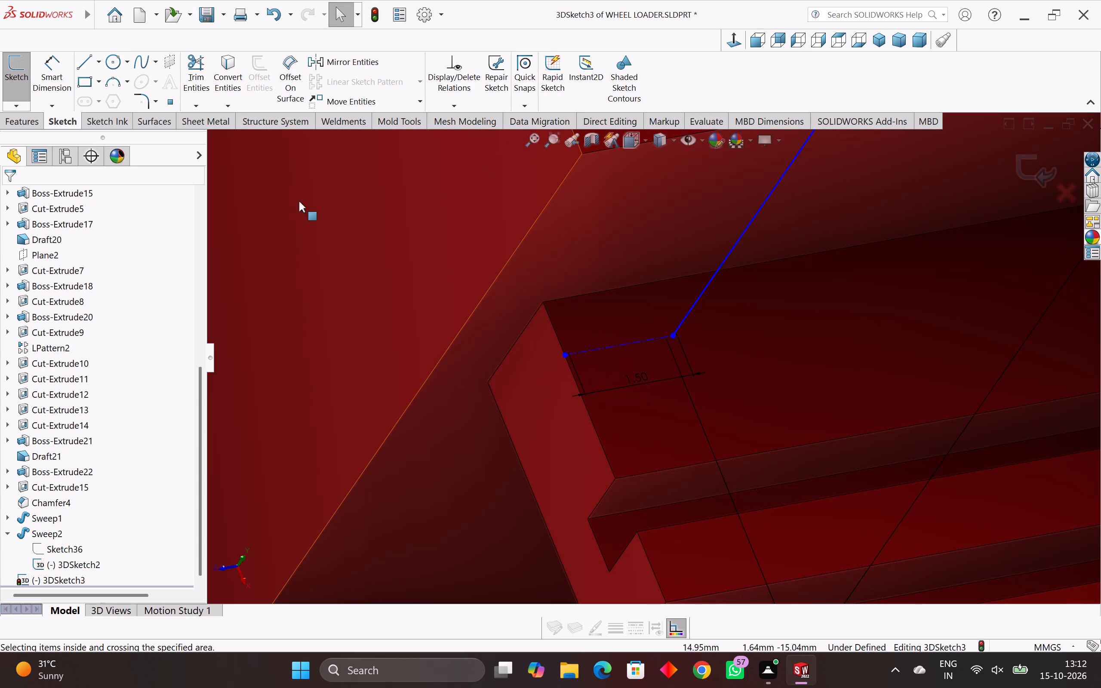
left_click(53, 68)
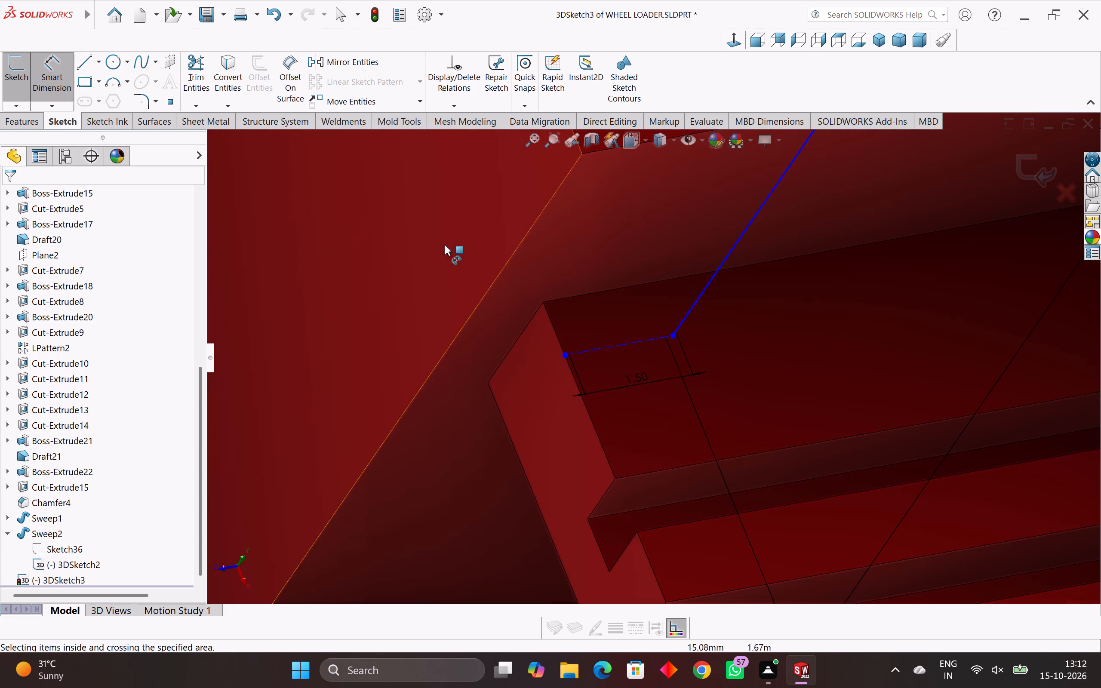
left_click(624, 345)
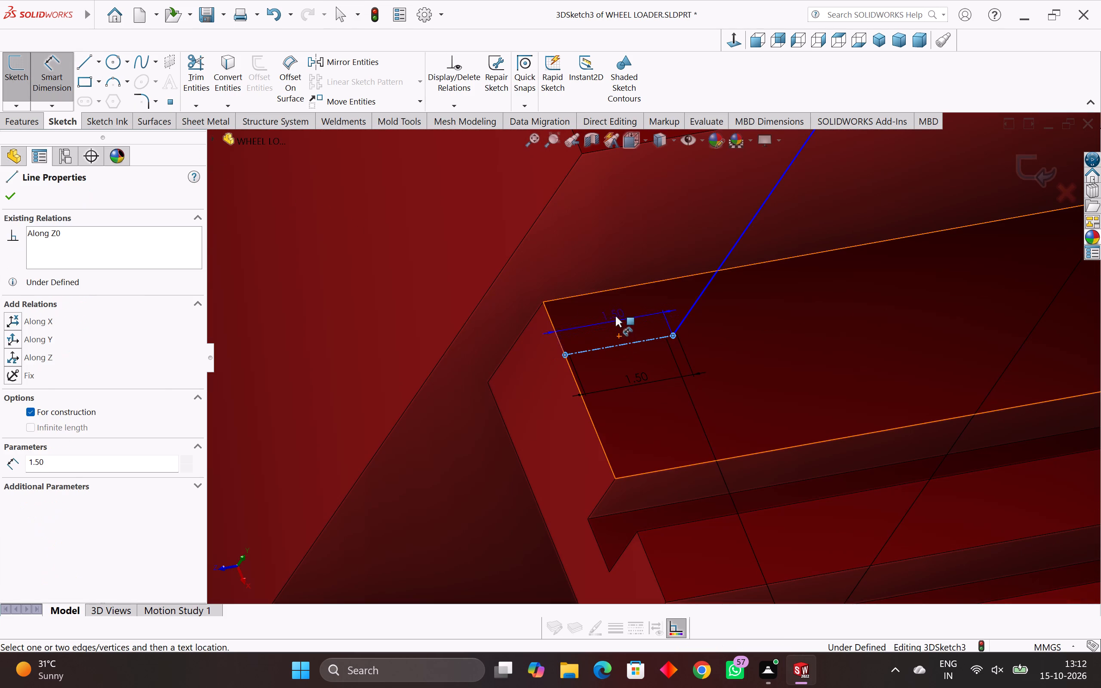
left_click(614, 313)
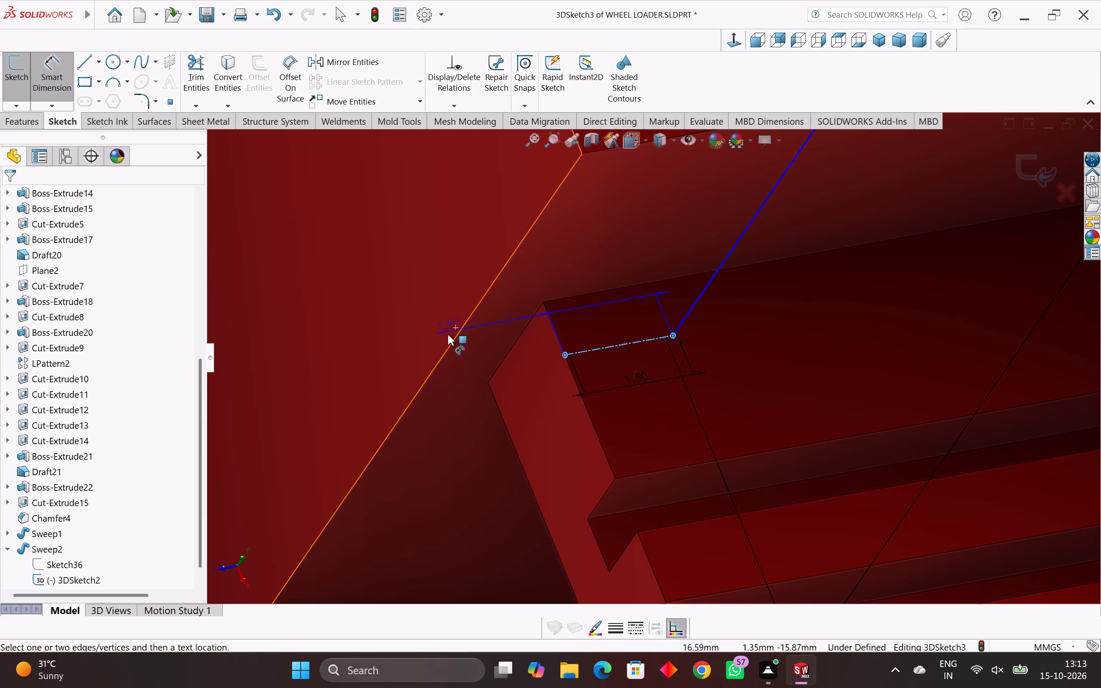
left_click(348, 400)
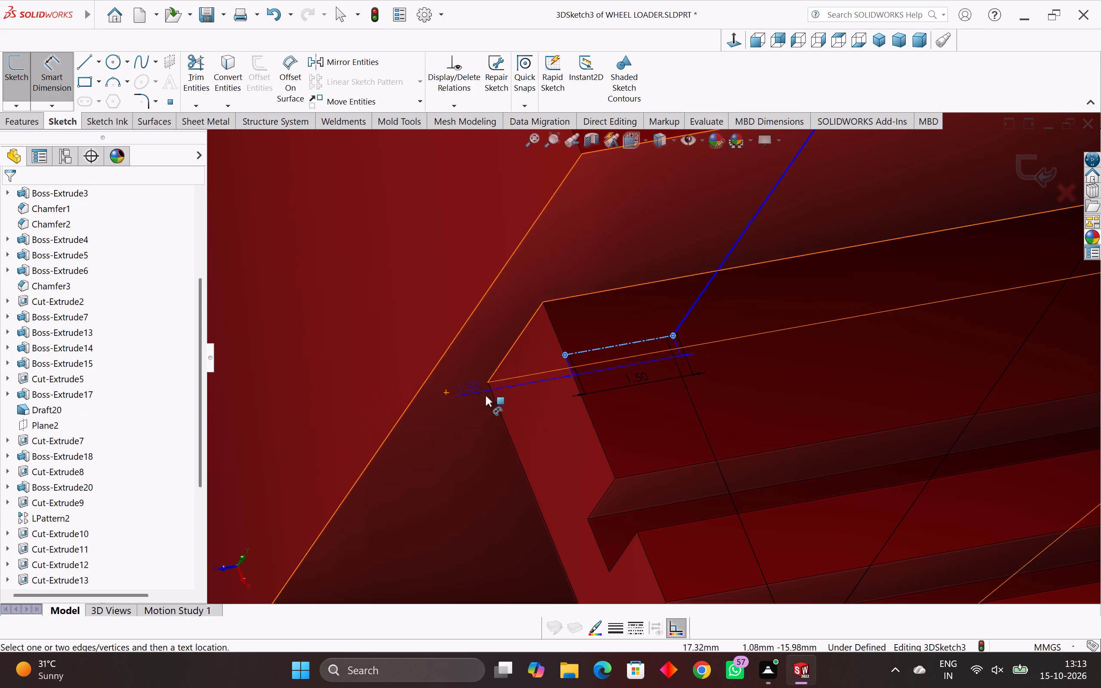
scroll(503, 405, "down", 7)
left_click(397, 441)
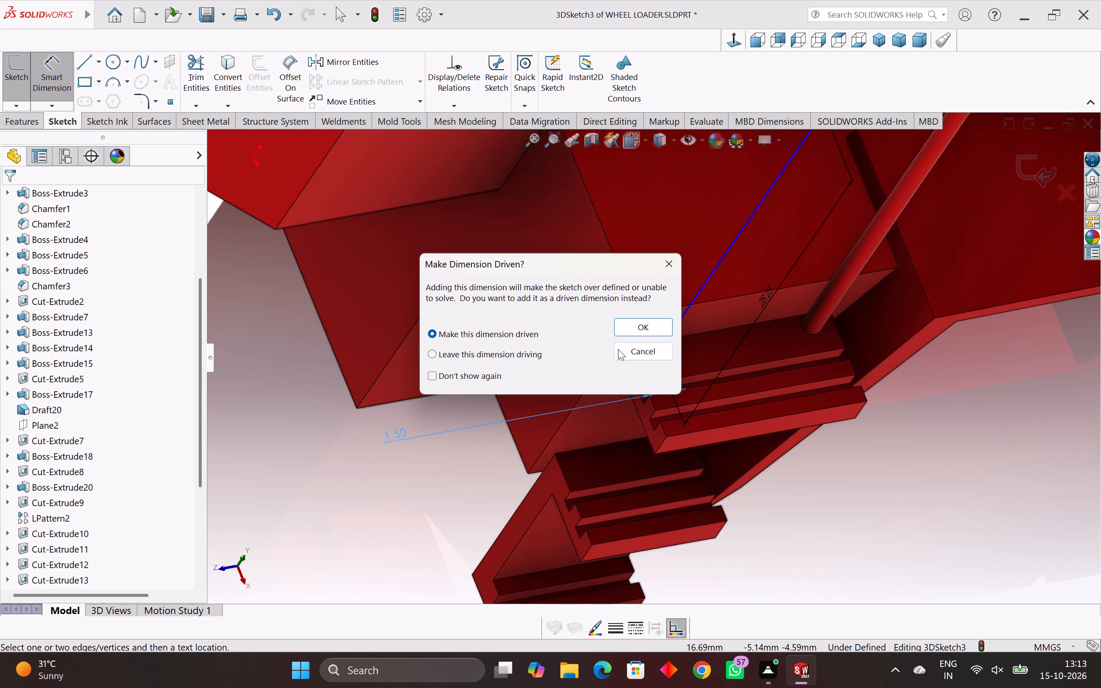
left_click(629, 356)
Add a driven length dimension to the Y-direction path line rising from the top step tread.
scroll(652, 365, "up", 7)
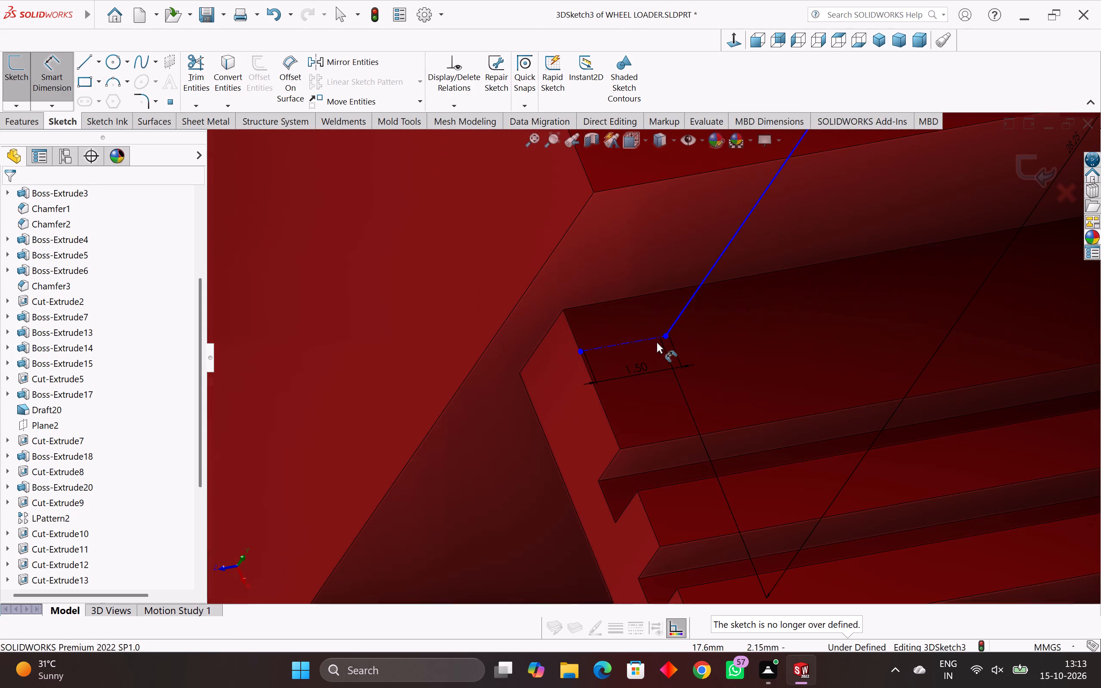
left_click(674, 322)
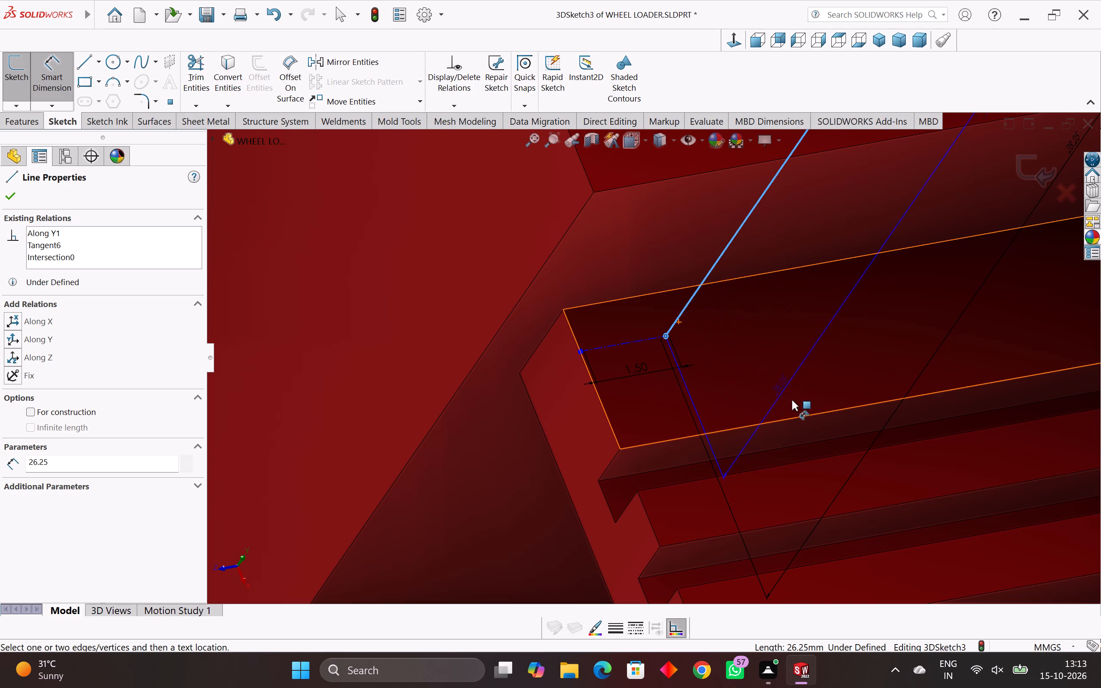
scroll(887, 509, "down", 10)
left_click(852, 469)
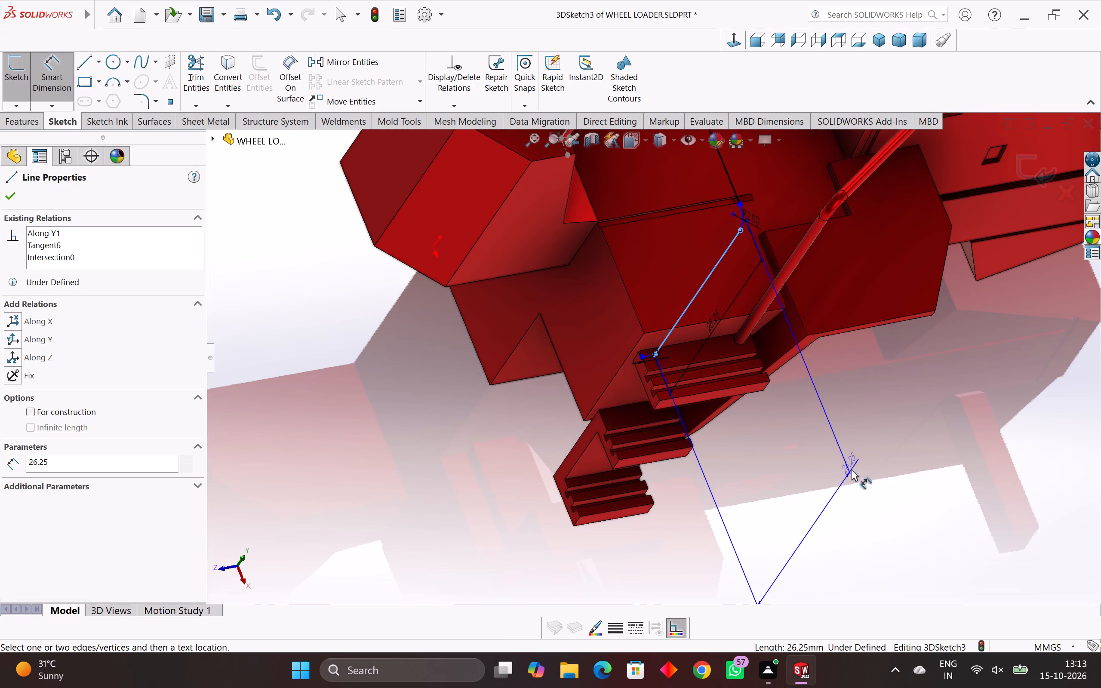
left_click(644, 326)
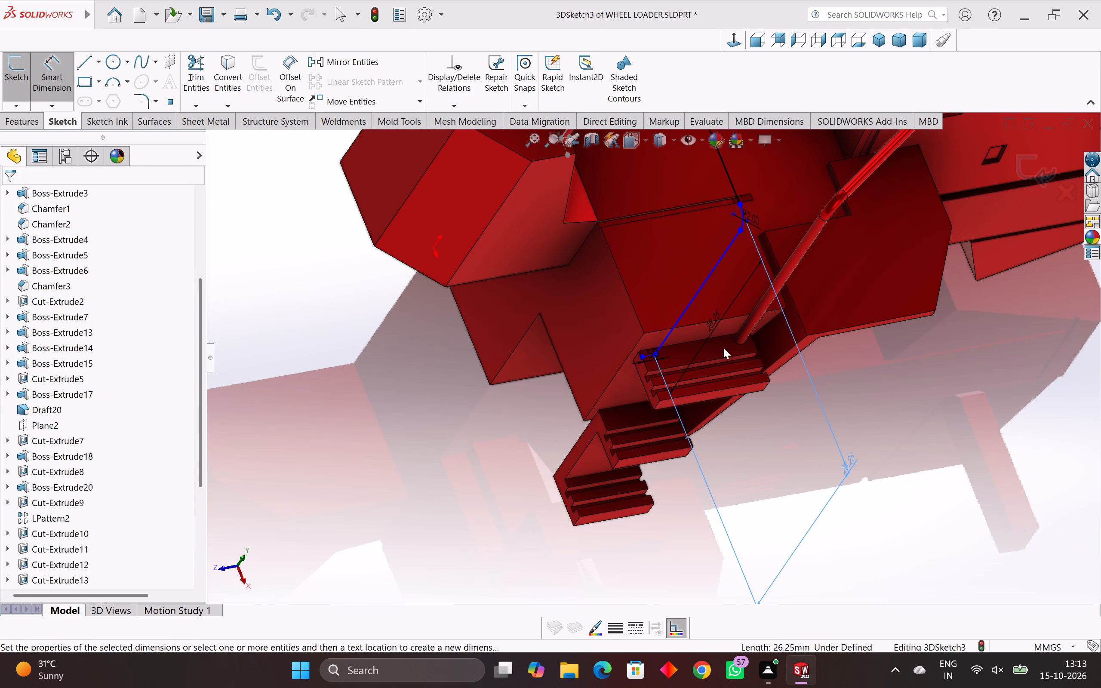
Delete both 28.25 mm dimensions from the Y-direction path line above the top step tread.
left_click(712, 328)
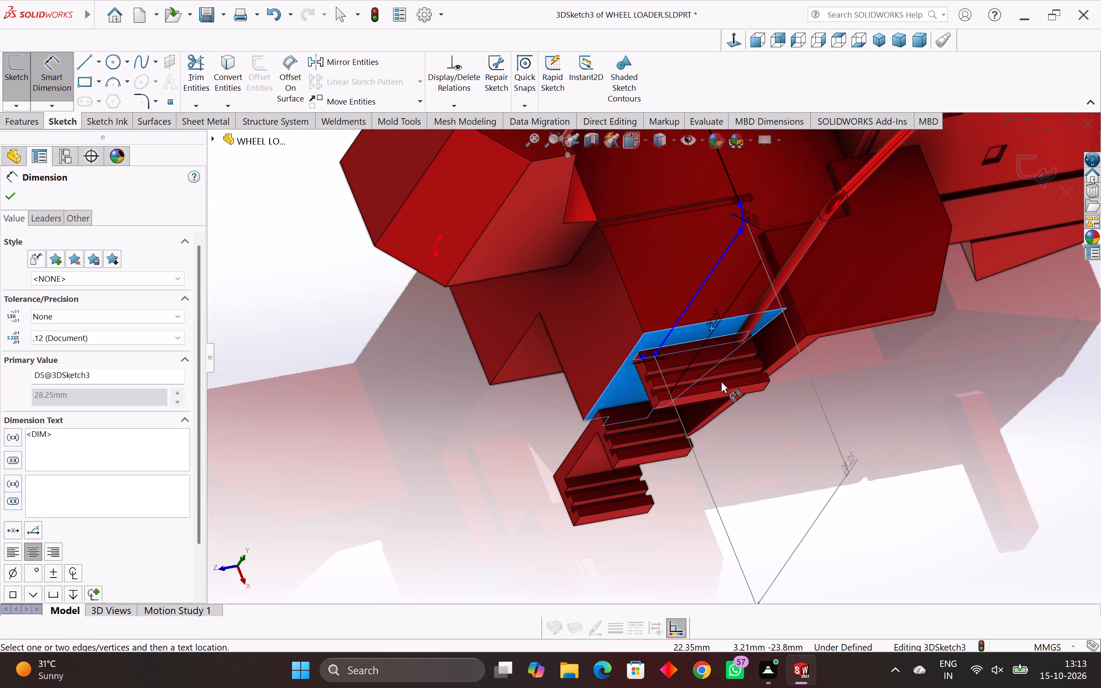
key("Delete")
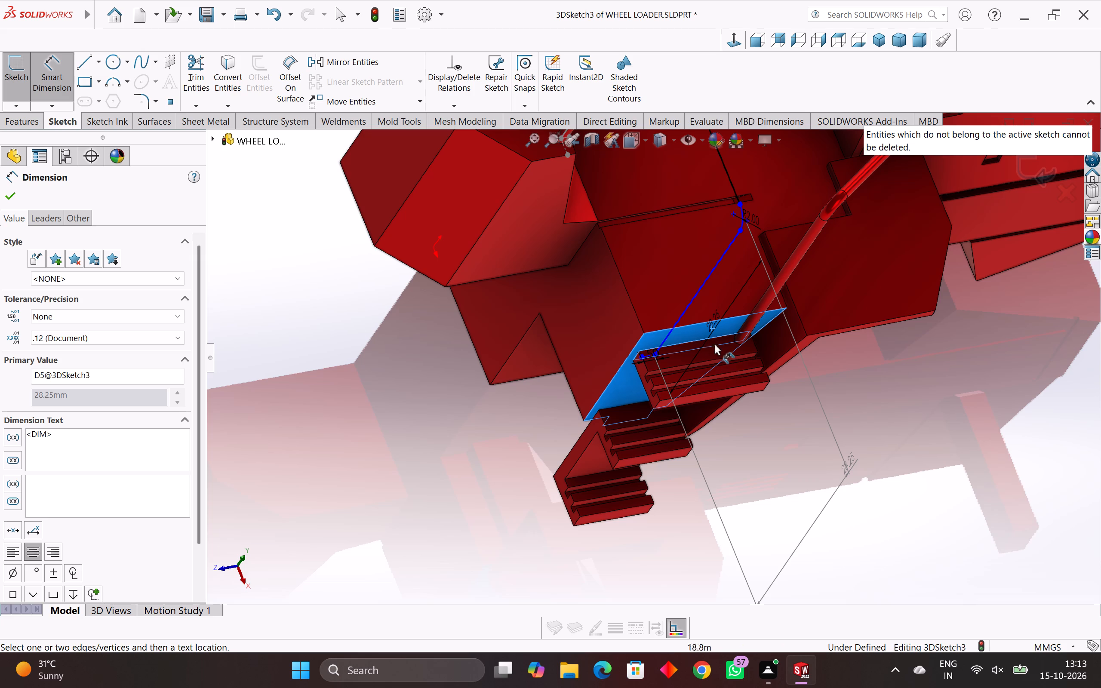
key("Escape")
key("Escape")
scroll(714, 318, "up", 2)
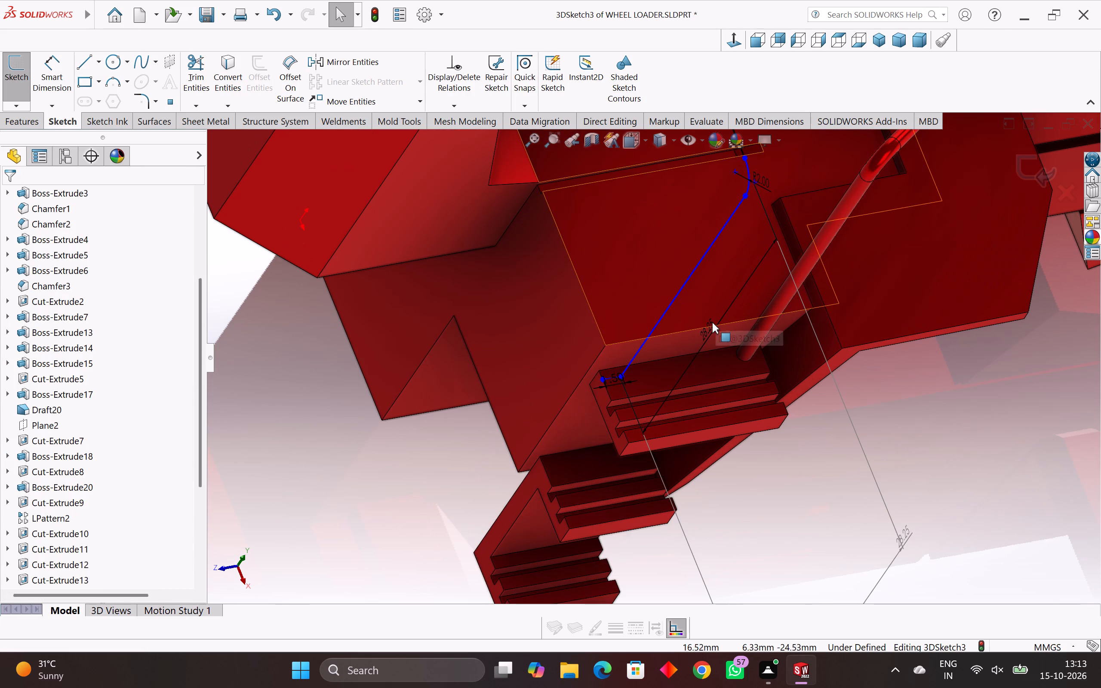
left_click(708, 329)
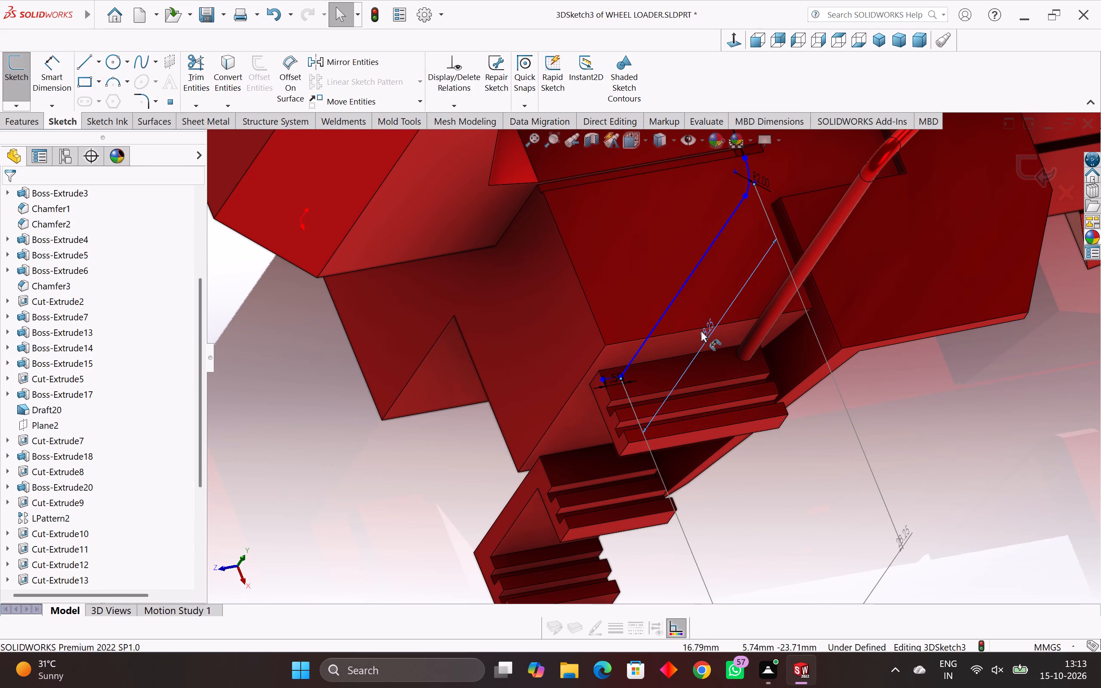
key("Delete")
scroll(749, 407, "down", 2)
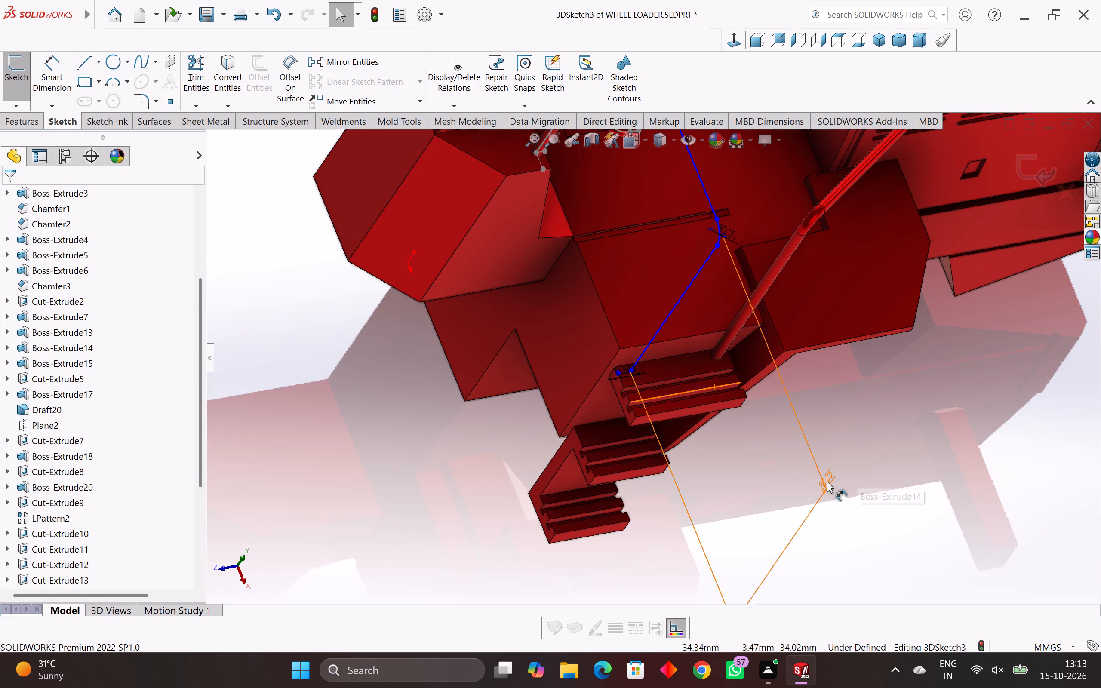
left_click(827, 481)
key("Delete")
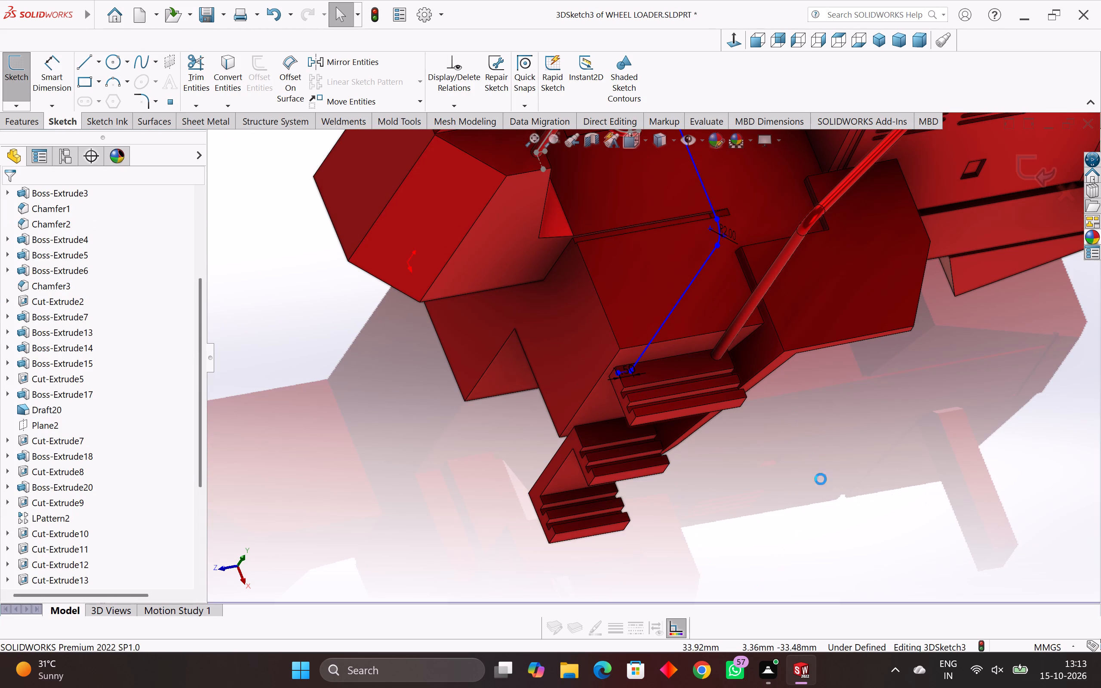
Hide 3DSketch2, the path sketch belonging to Sweep2.
scroll(787, 441, "down", 3)
scroll(672, 182, "up", 3)
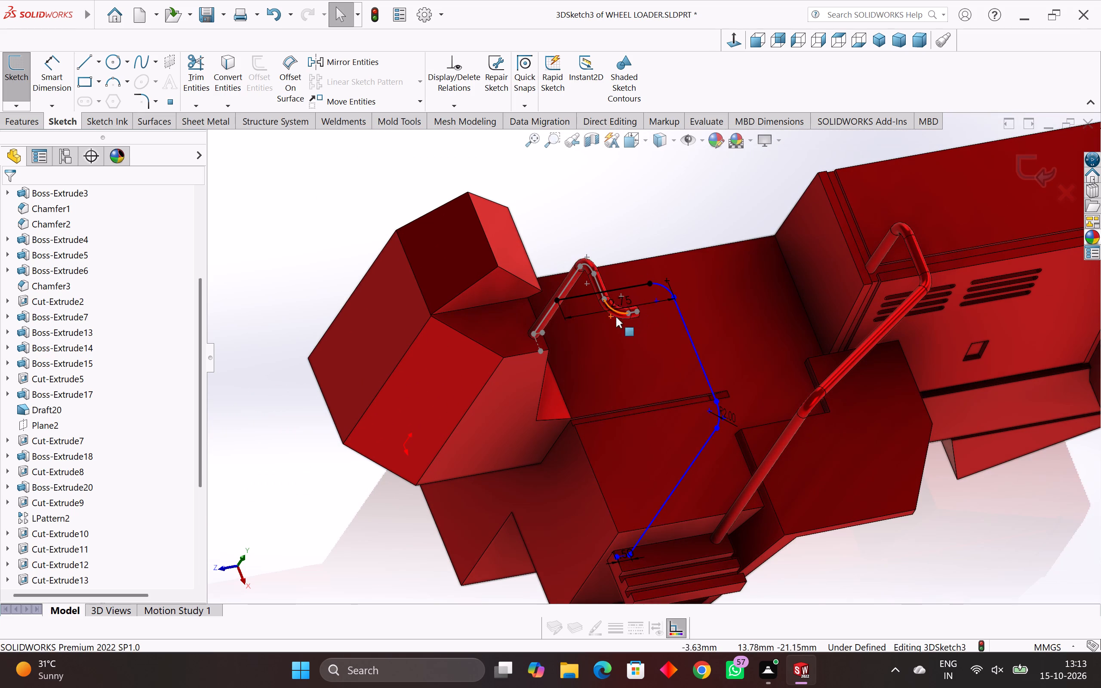
scroll(599, 322, "up", 3)
scroll(583, 289, "up", 4)
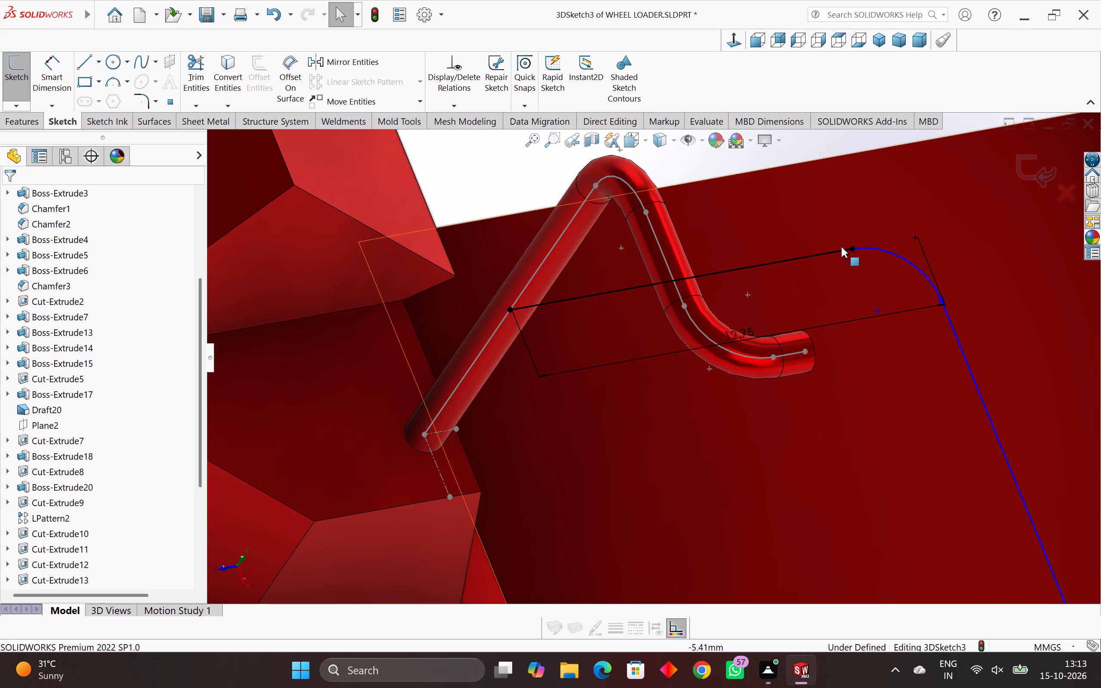
left_click(51, 73)
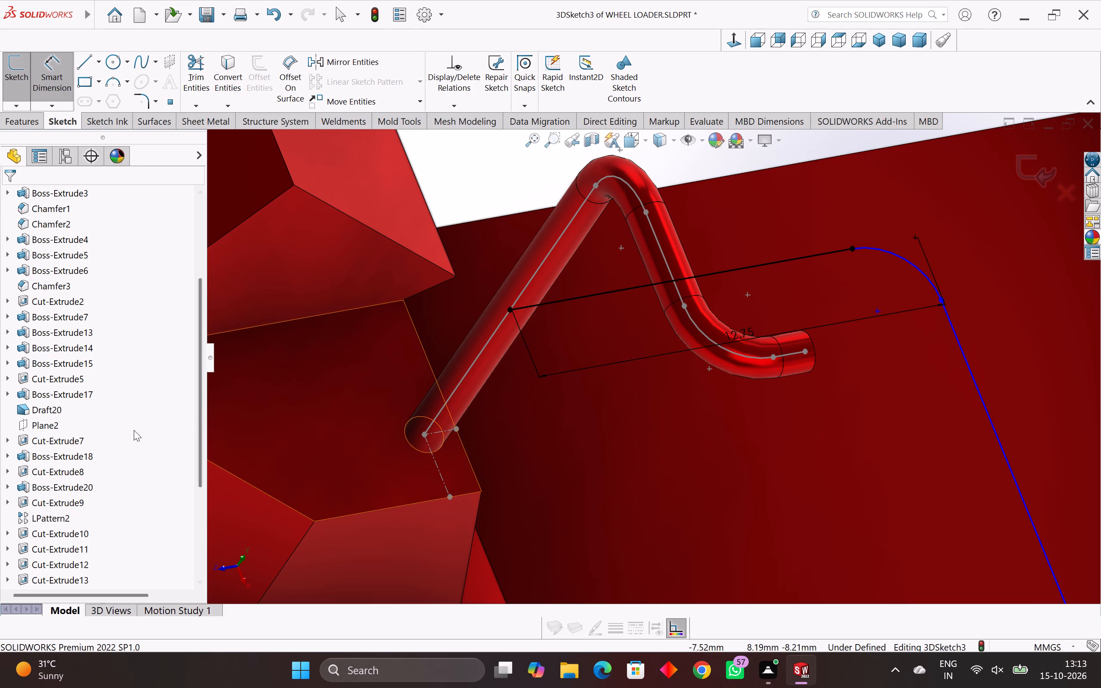
scroll(58, 587, "down", 8)
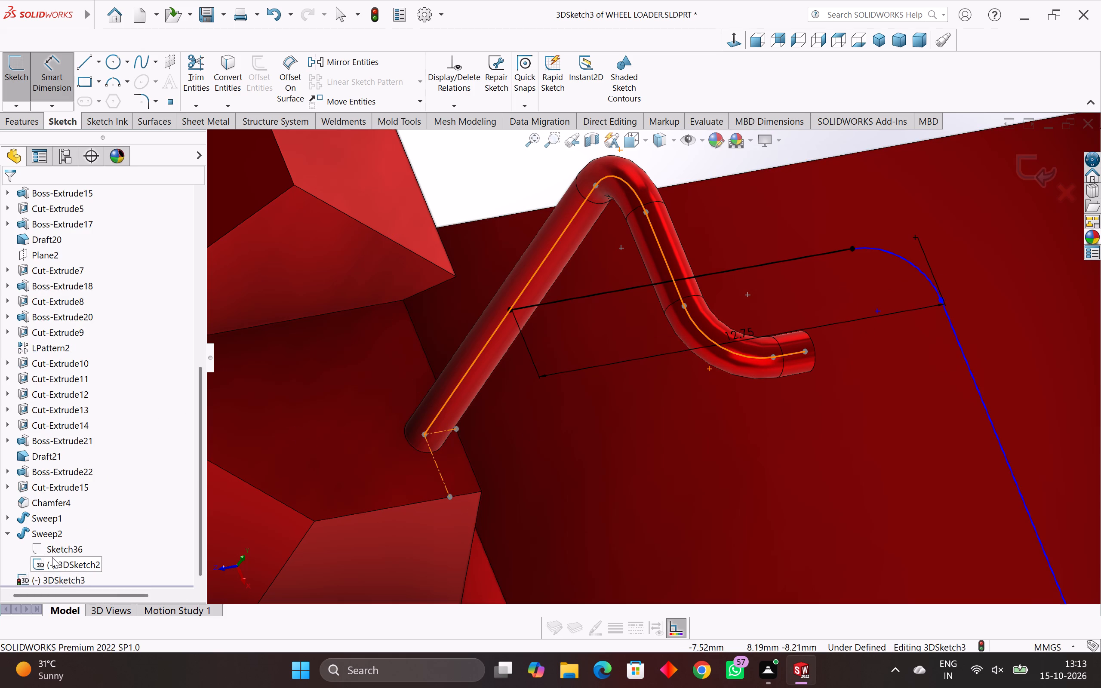
left_click(64, 563)
left_click(75, 547)
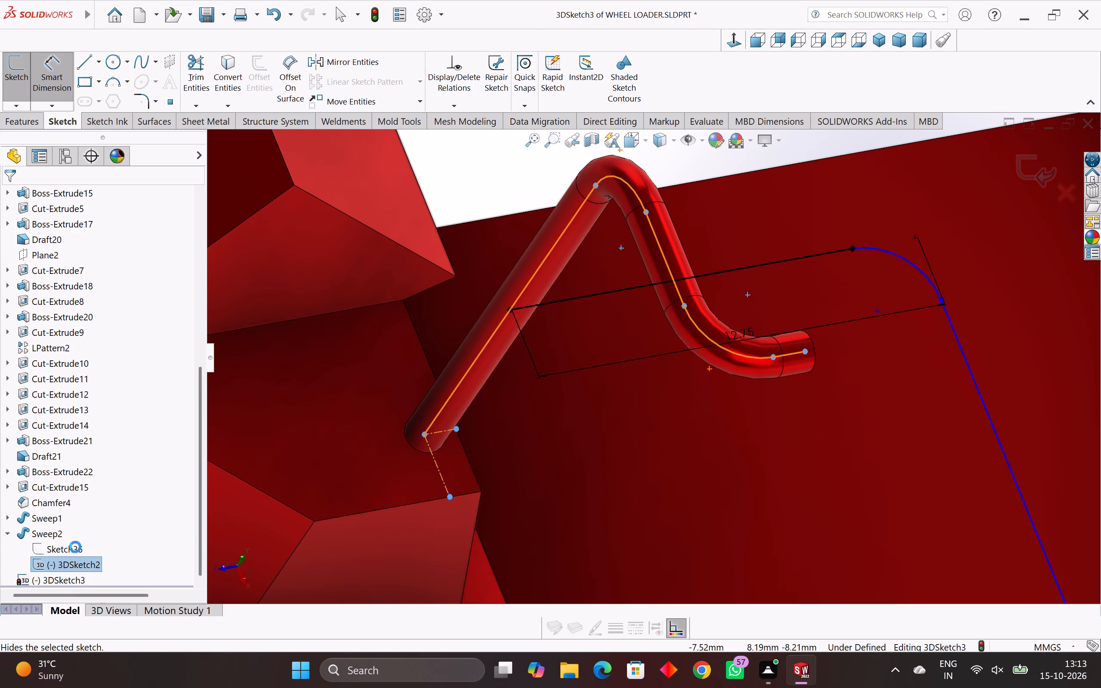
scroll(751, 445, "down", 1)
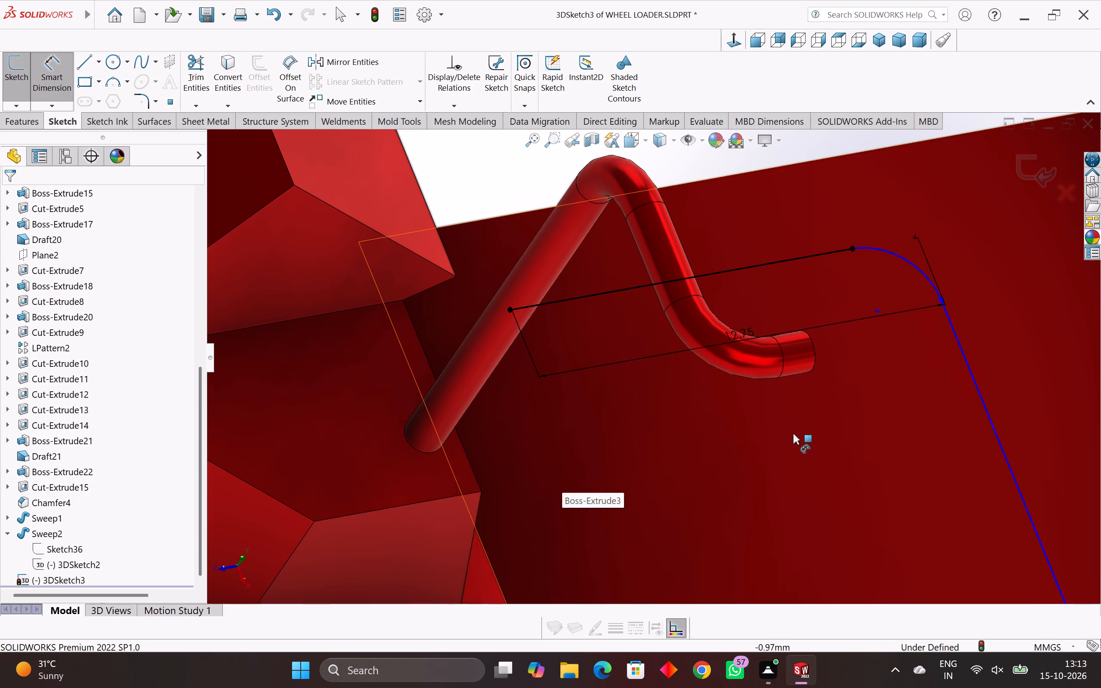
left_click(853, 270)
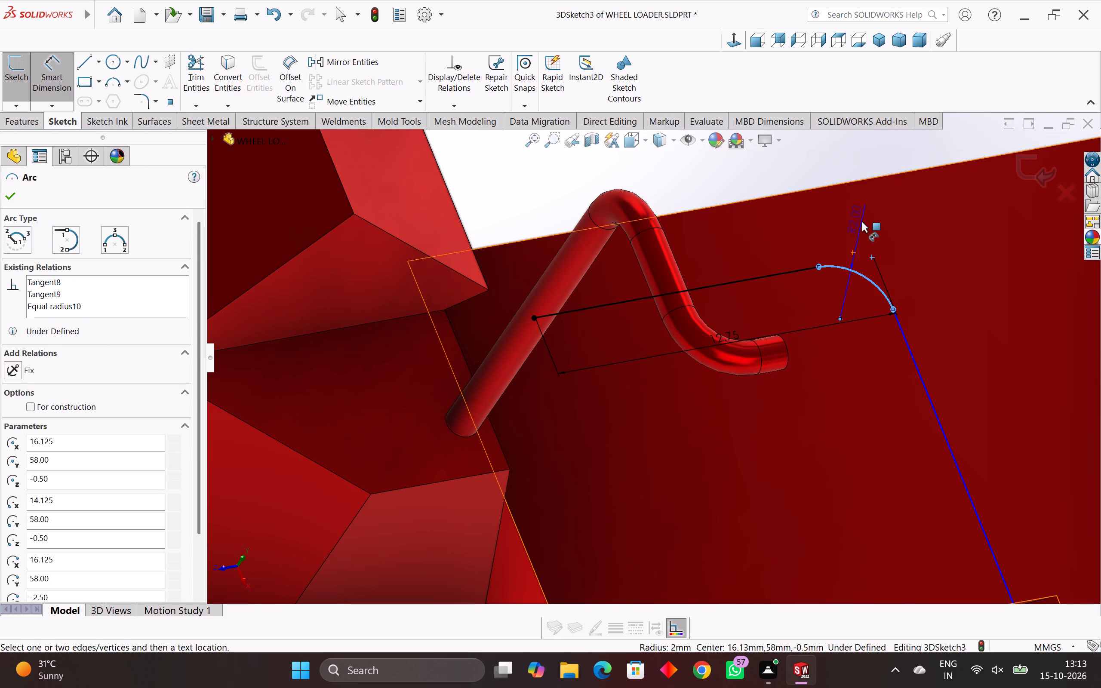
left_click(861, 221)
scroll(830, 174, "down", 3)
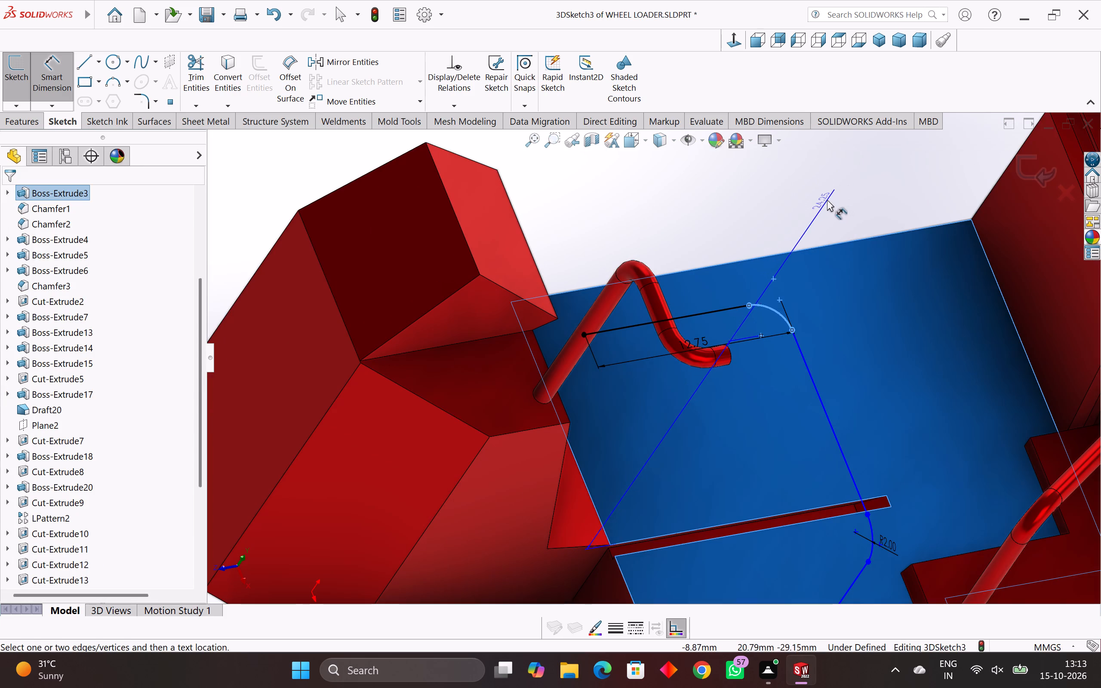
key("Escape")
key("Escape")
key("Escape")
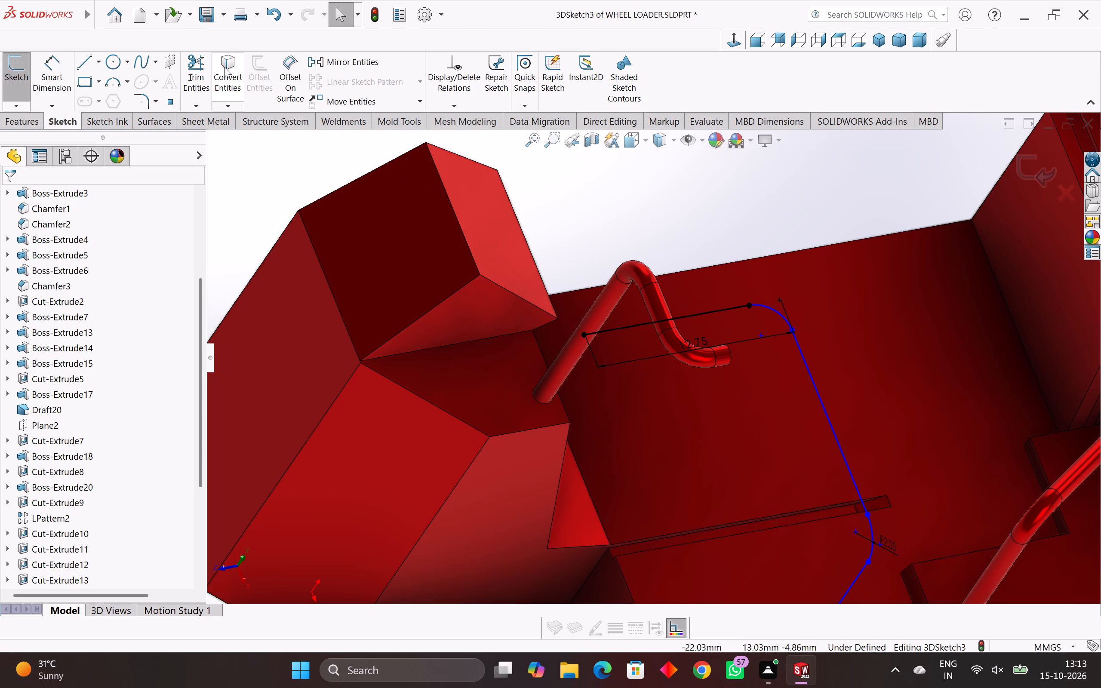
Add a driven R2.00 radius dimension to the fillet arc joining the 12.75 mm line and the X-direction line.
left_click(58, 59)
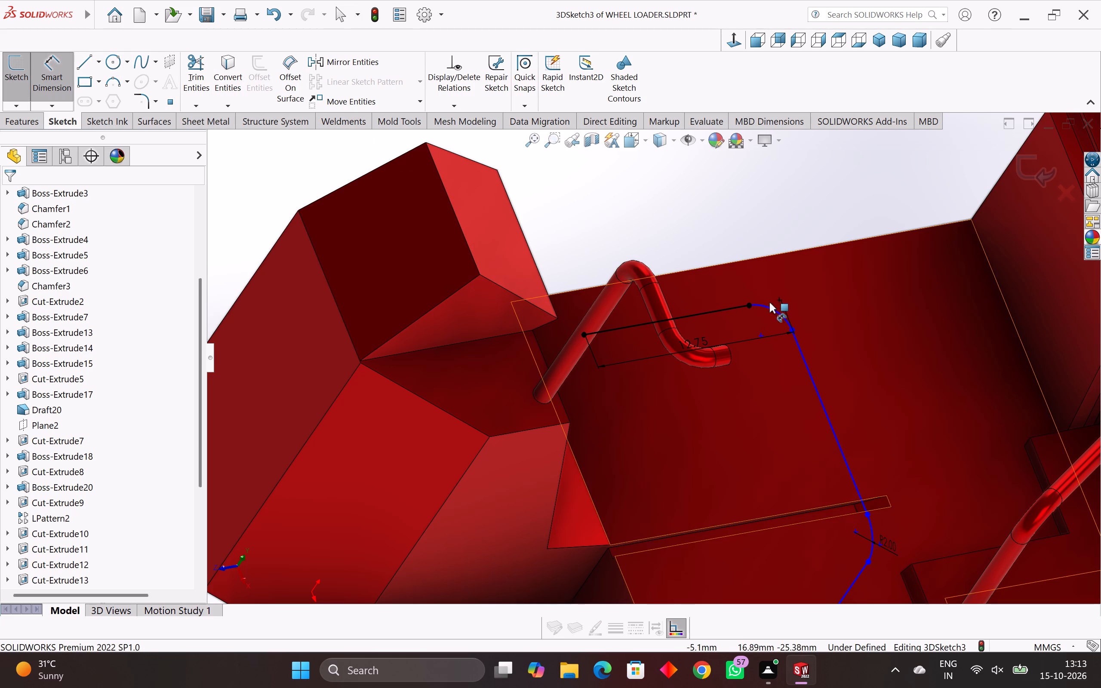
left_click(769, 306)
left_click(793, 220)
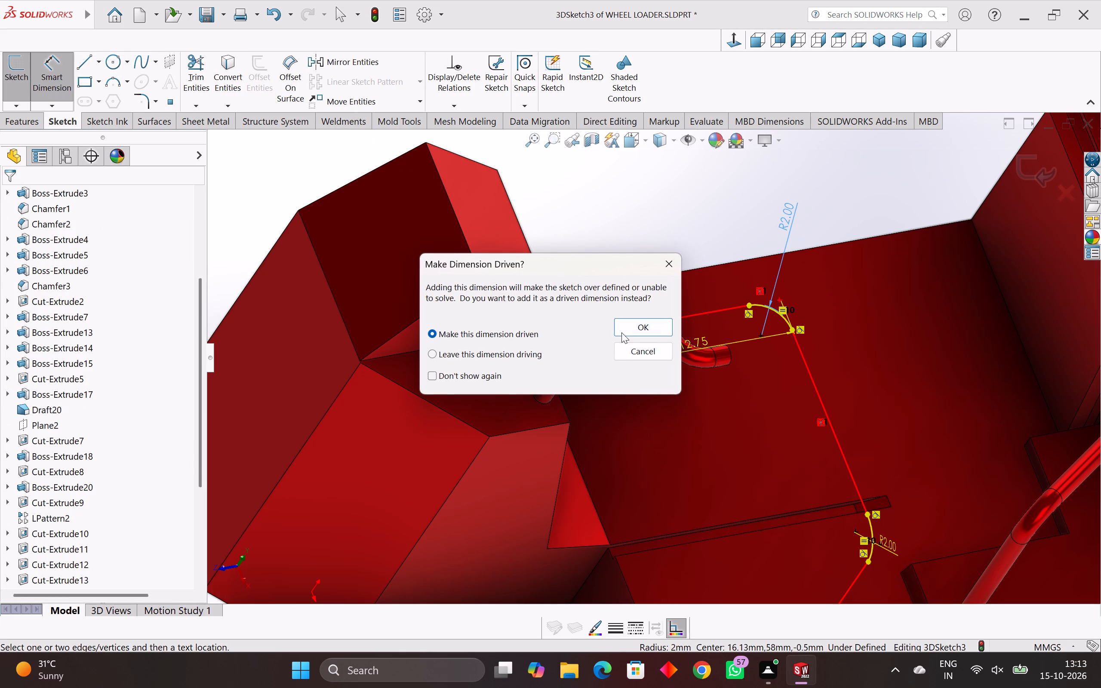
left_click(627, 329)
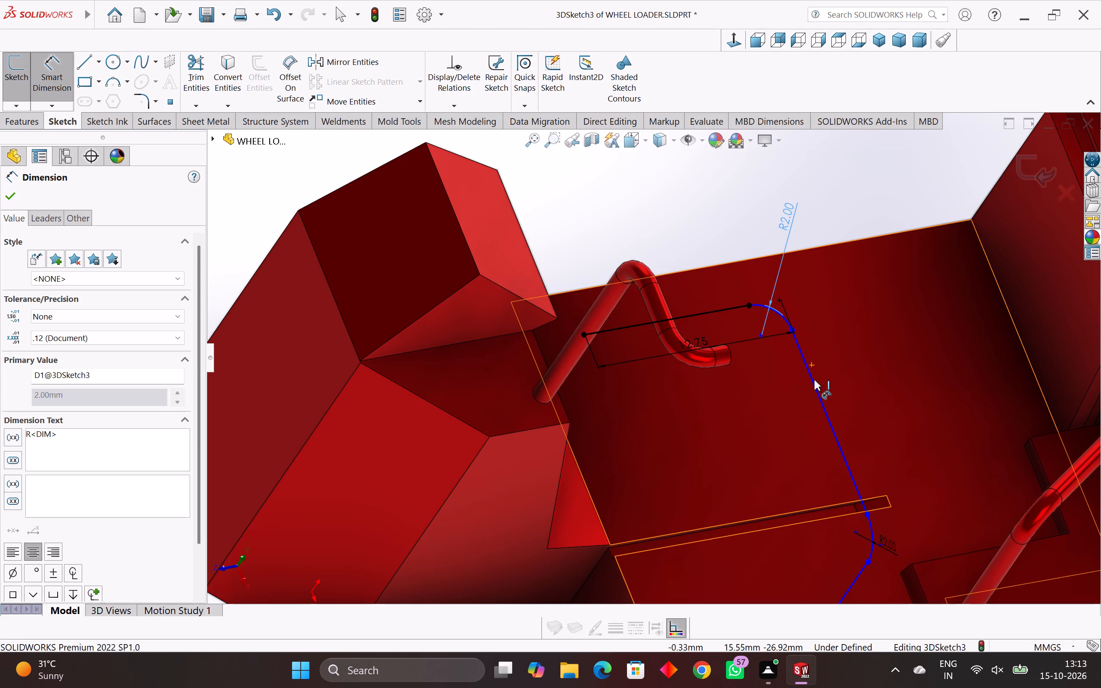
Dimension the length of the X-direction path line between the two fillet arcs in 3DSketch3, keeping its current value.
left_click(813, 382)
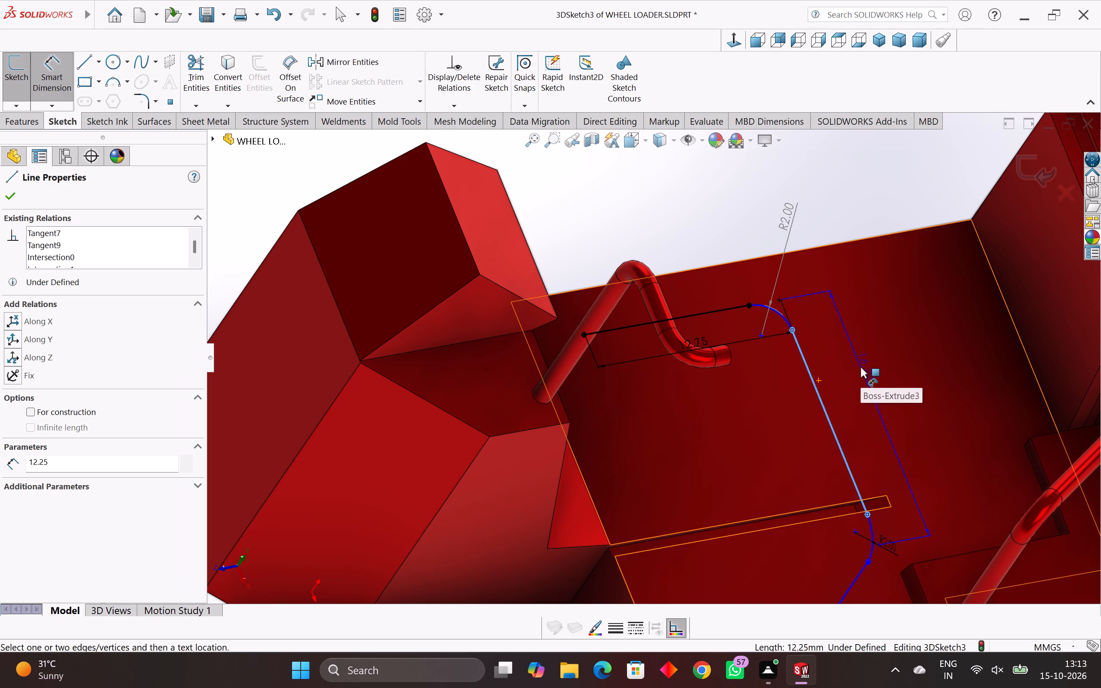
left_click(861, 367)
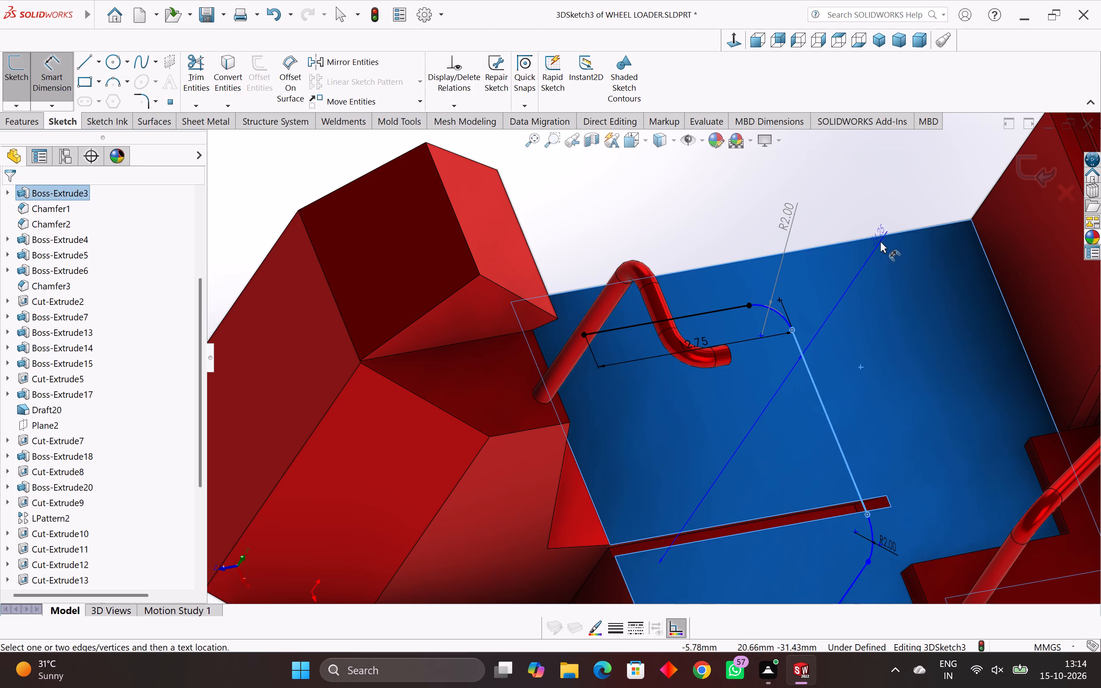
key("Escape")
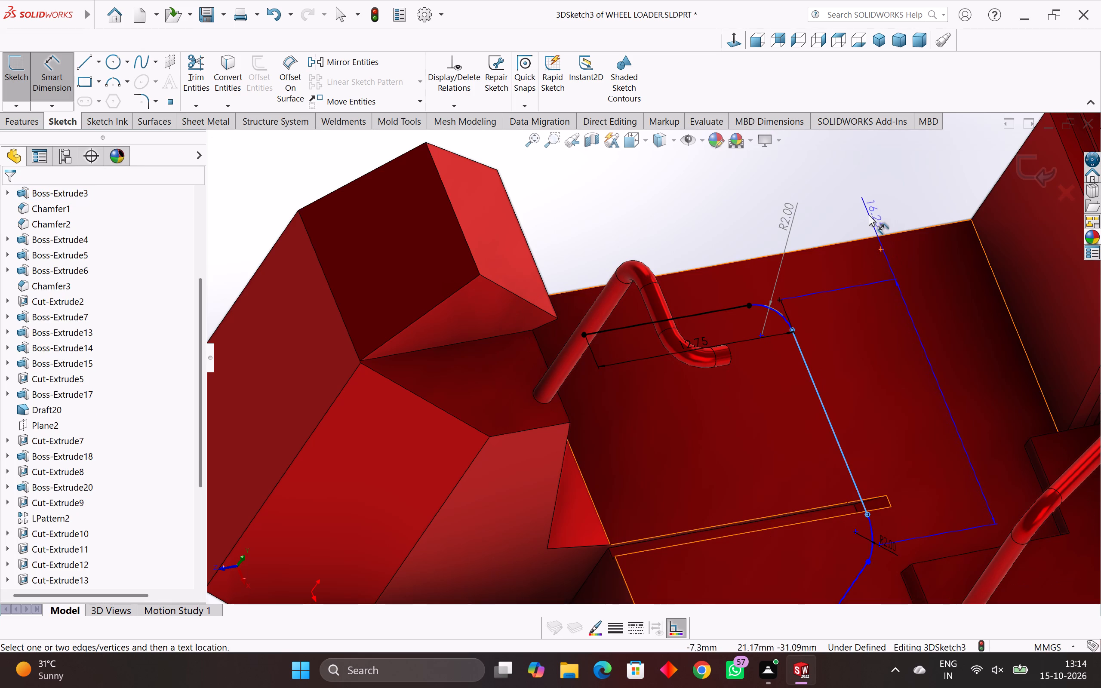
left_click(861, 206)
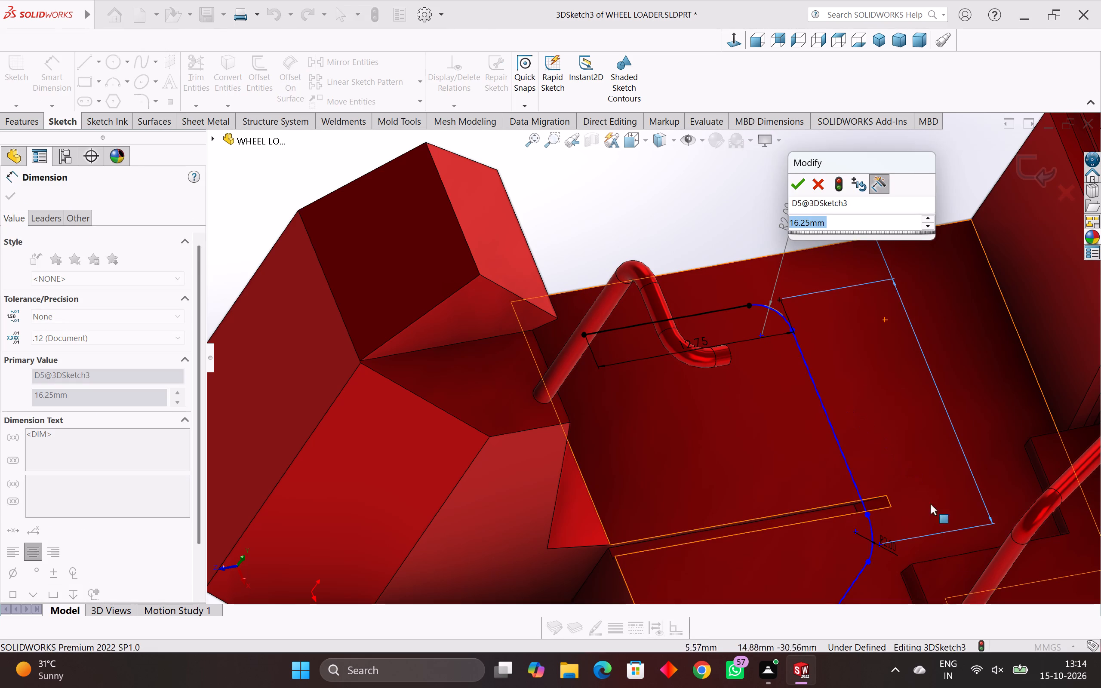
scroll(950, 568, "down", 3)
scroll(820, 505, "up", 3)
scroll(792, 485, "down", 4)
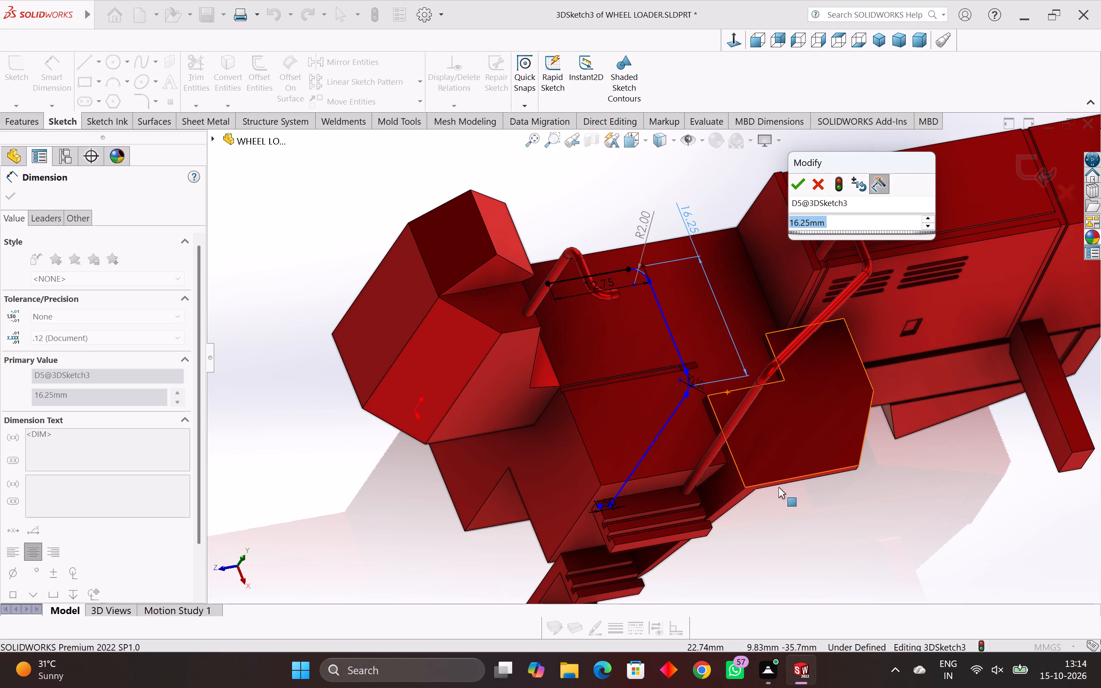
scroll(777, 488, "down", 1)
scroll(637, 443, "up", 3)
scroll(680, 436, "up", 4)
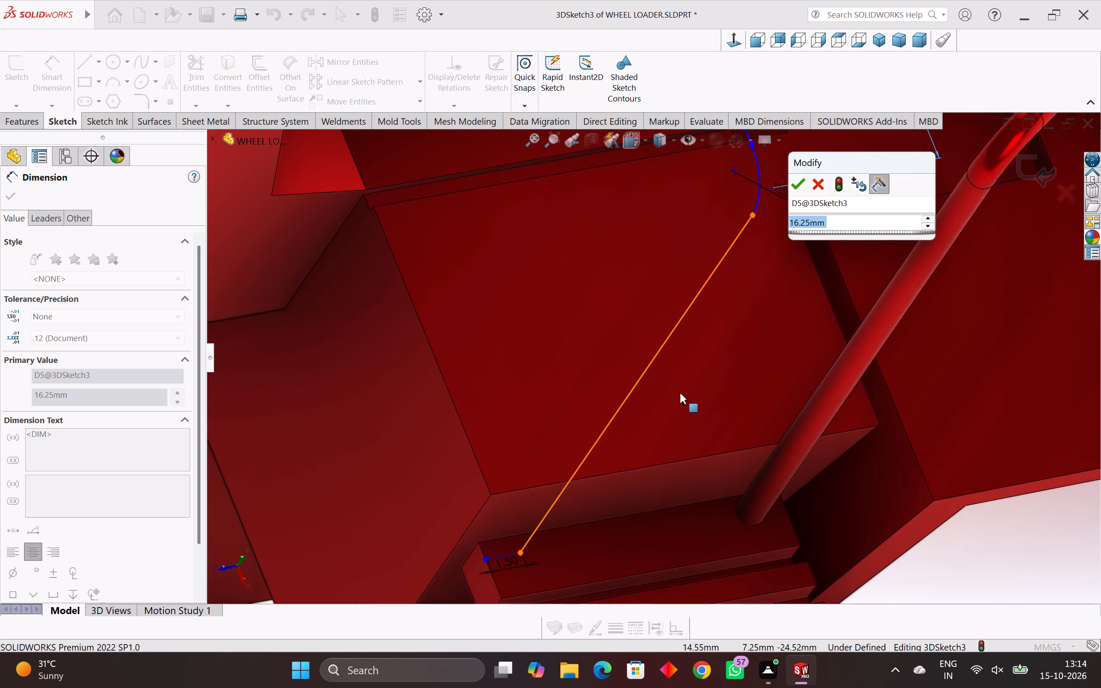
left_click(654, 358)
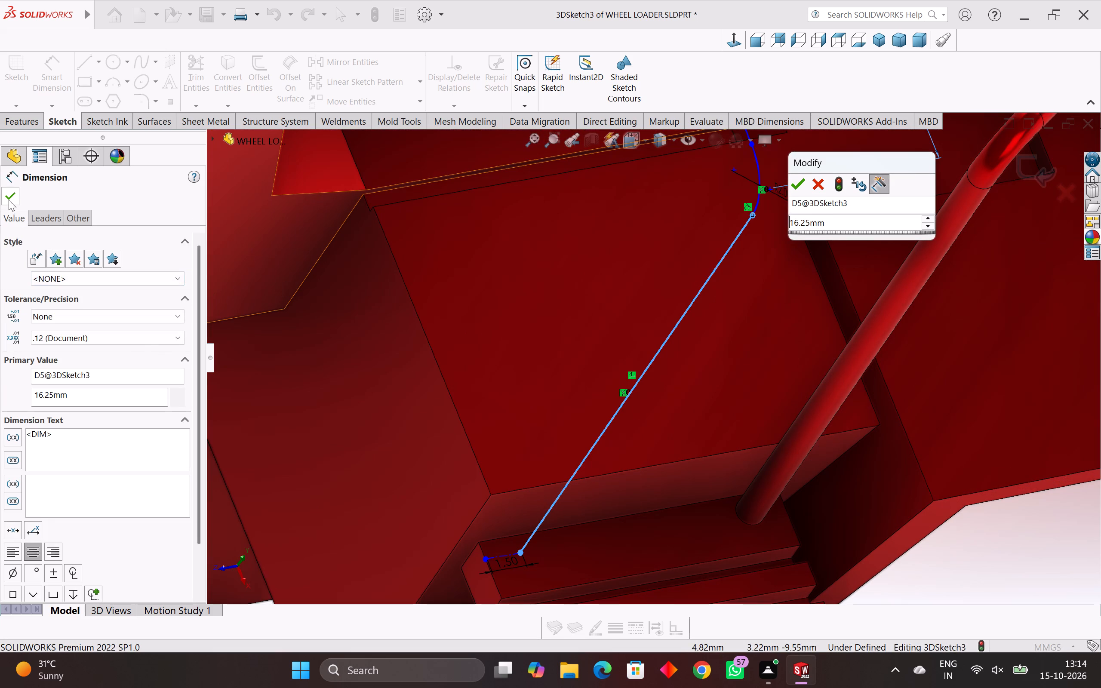
left_click(9, 200)
scroll(692, 450, "down", 4)
scroll(726, 465, "down", 4)
scroll(735, 442, "up", 3)
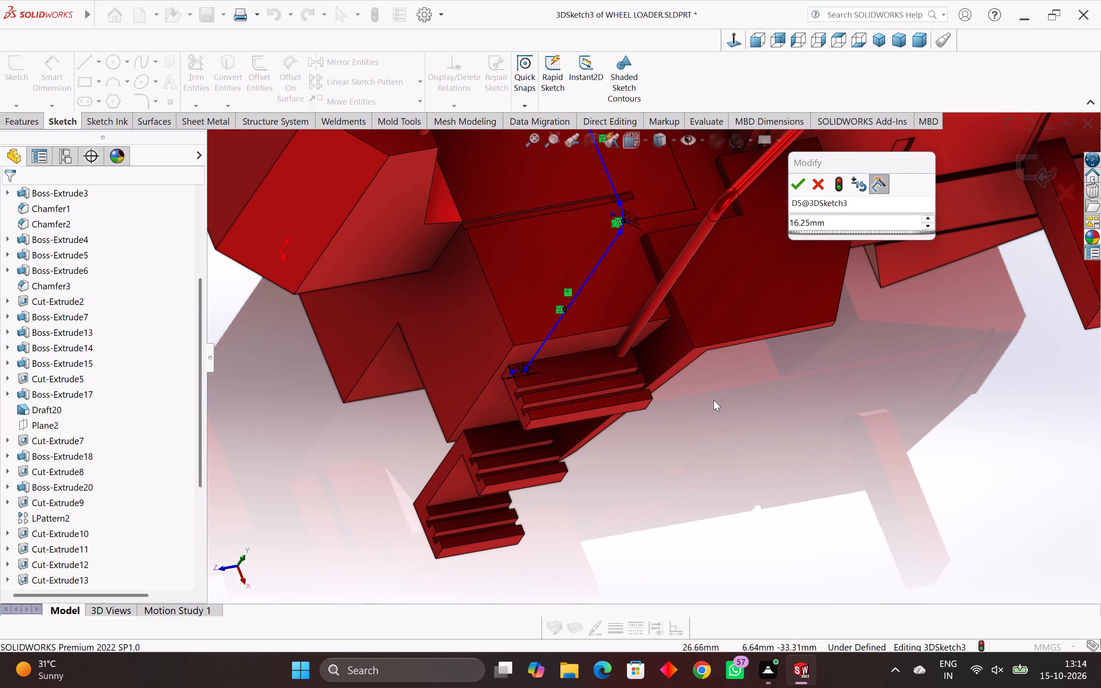
scroll(639, 260, "up", 2)
scroll(639, 260, "down", 5)
scroll(653, 259, "up", 4)
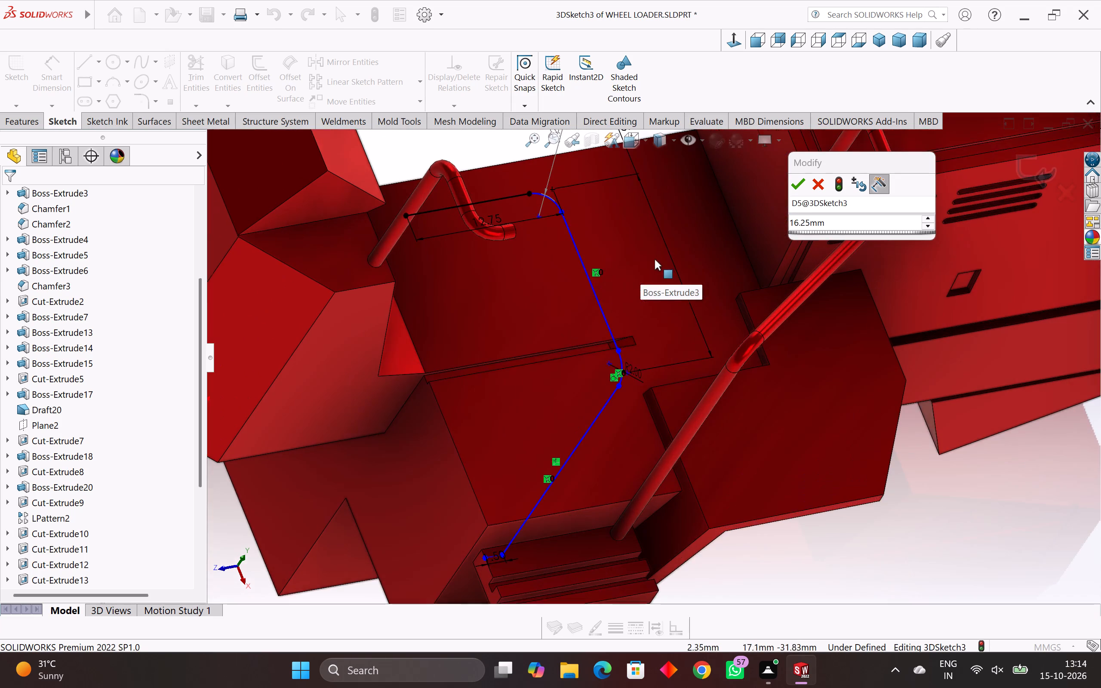
scroll(673, 313, "up", 4)
scroll(668, 306, "down", 5)
scroll(573, 498, "down", 3)
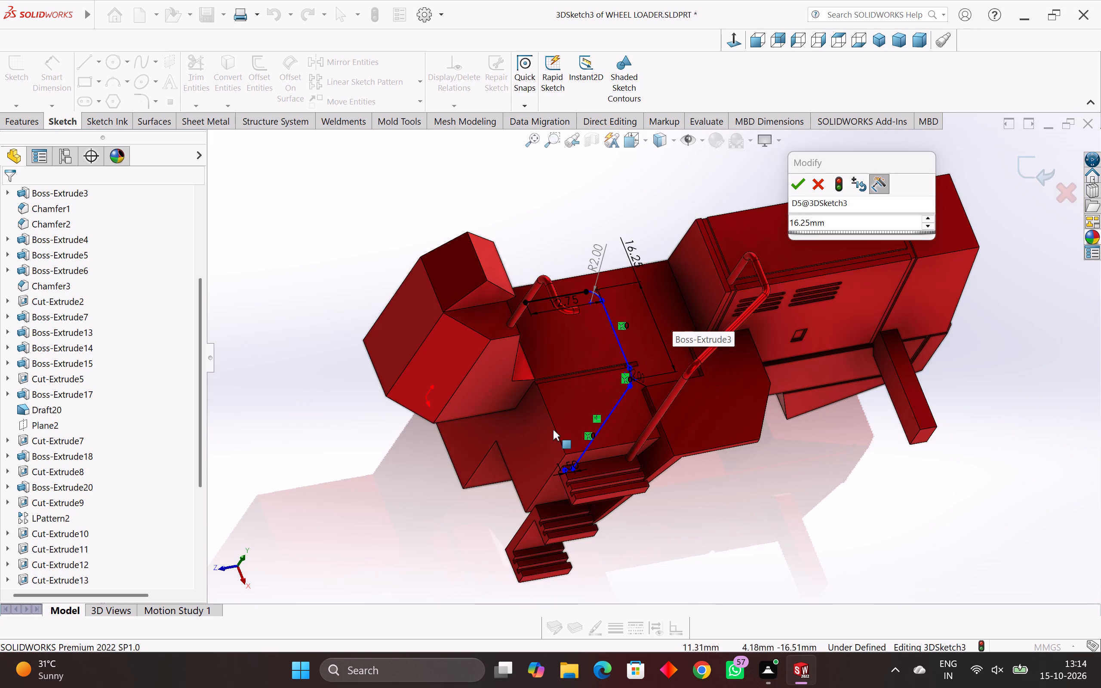
scroll(617, 453, "up", 5)
scroll(577, 417, "up", 3)
scroll(574, 385, "down", 1)
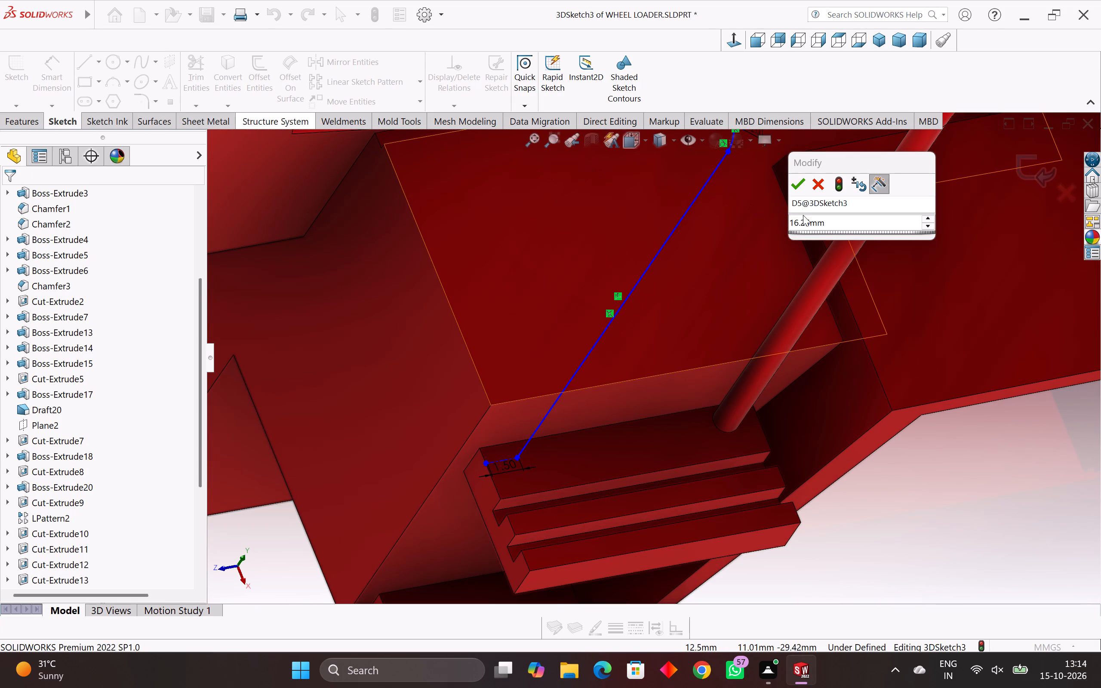
left_click(800, 191)
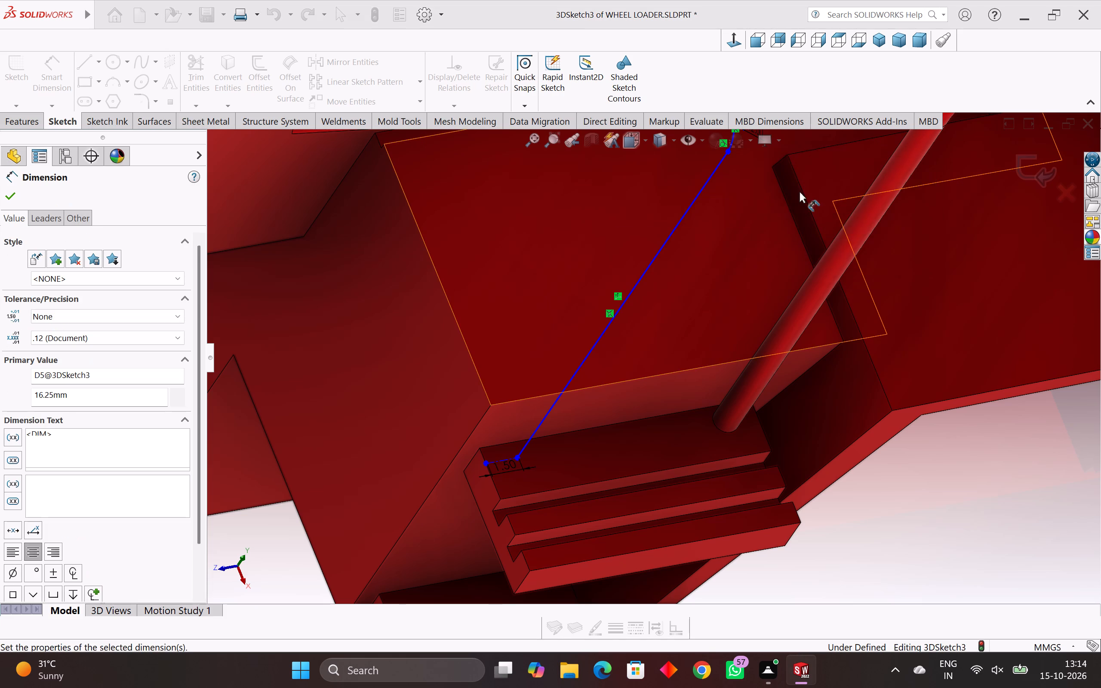
left_click(11, 200)
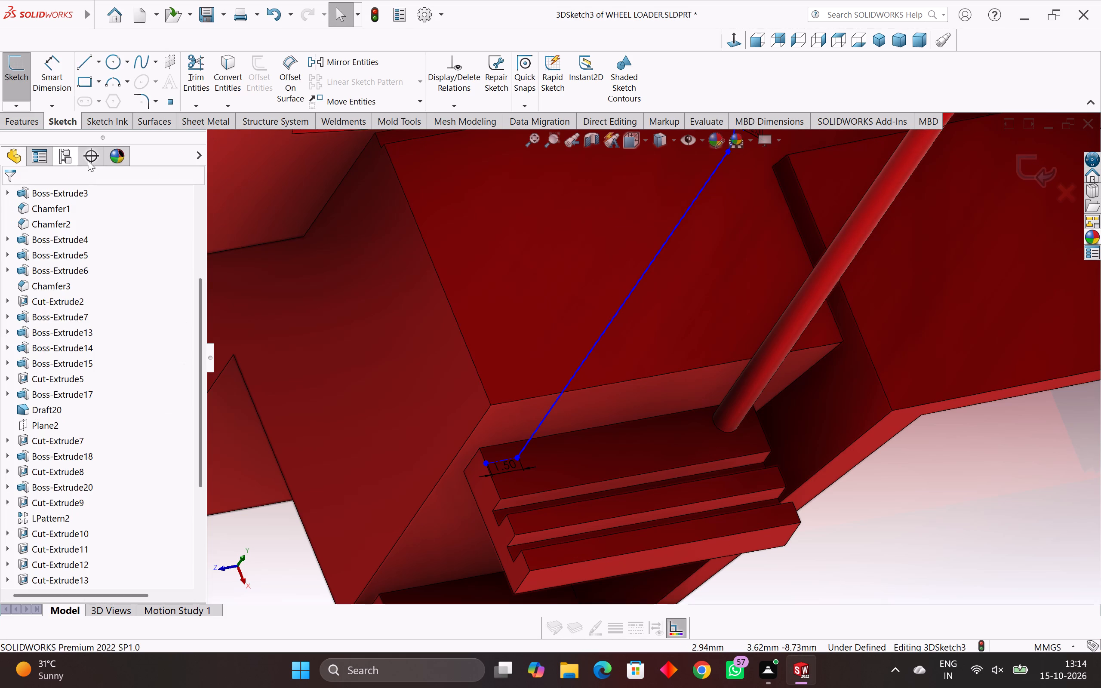
Dimension the length of the Y-direction path line rising from the top step tread, keeping its current value.
left_click(62, 68)
left_click(613, 317)
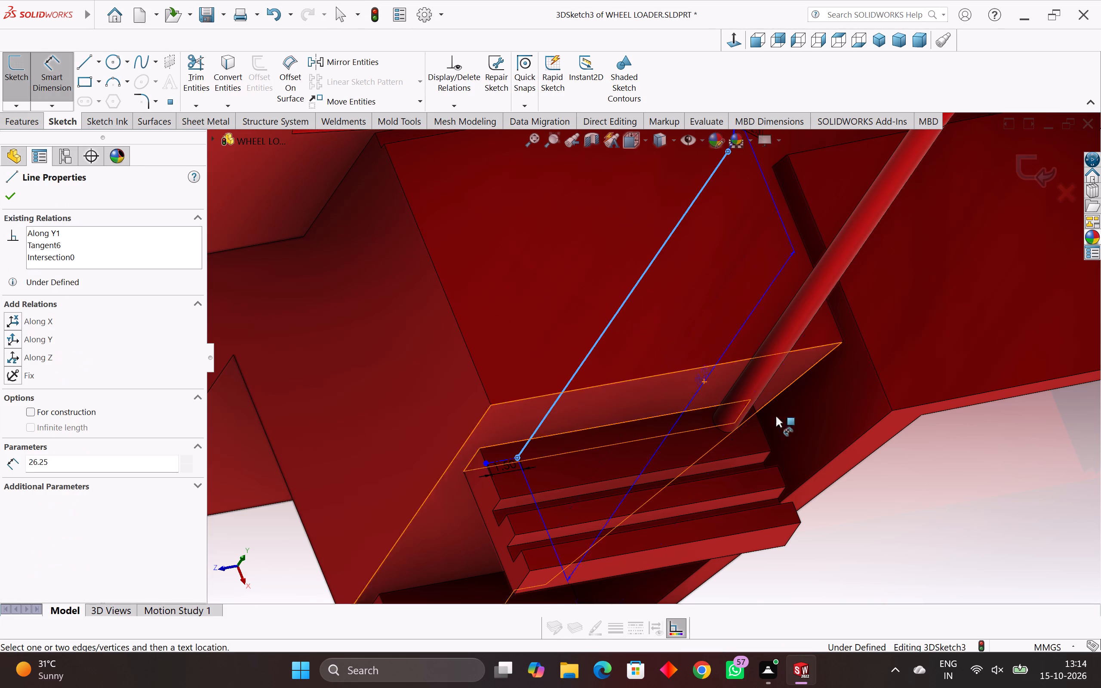
scroll(908, 474, "down", 3)
left_click(891, 479)
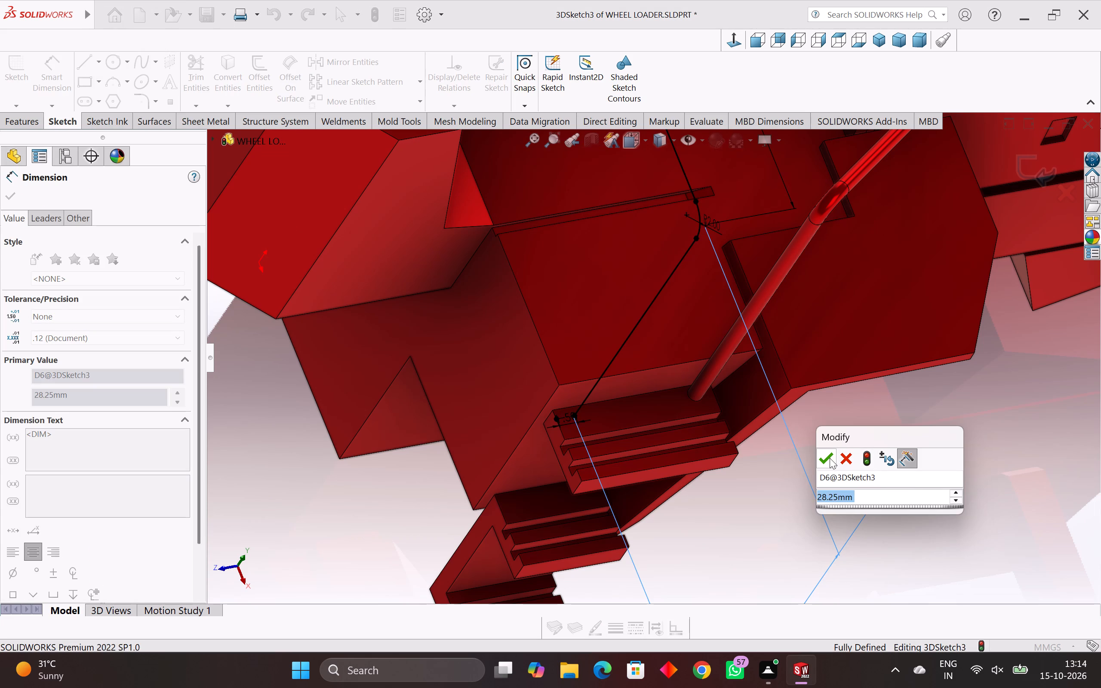
left_click(829, 458)
Delete the driven R2.00 radius dimension from the fillet arc at the upper end of the path.
scroll(776, 458, "down", 4)
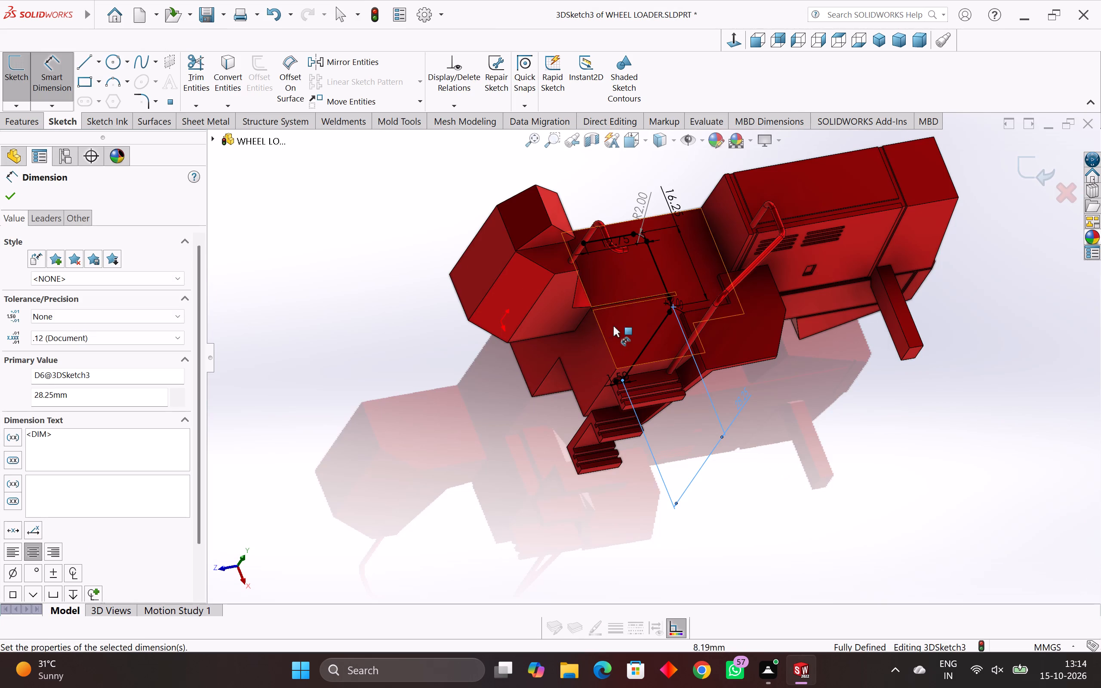
right_click(640, 206)
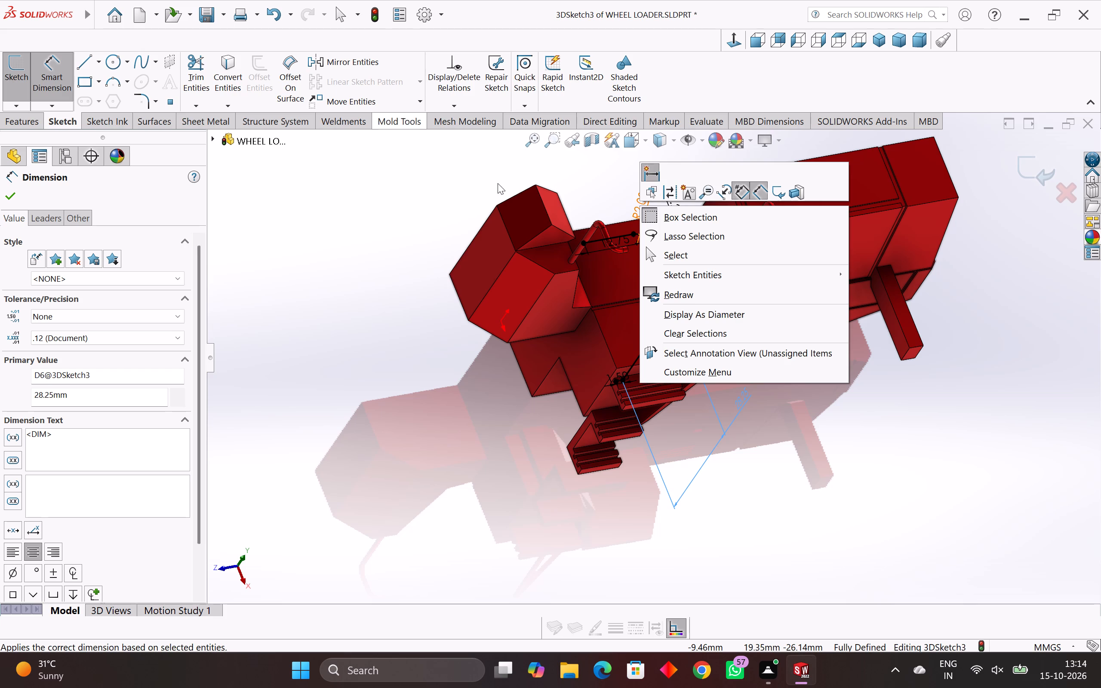
left_click(492, 178)
left_click(638, 206)
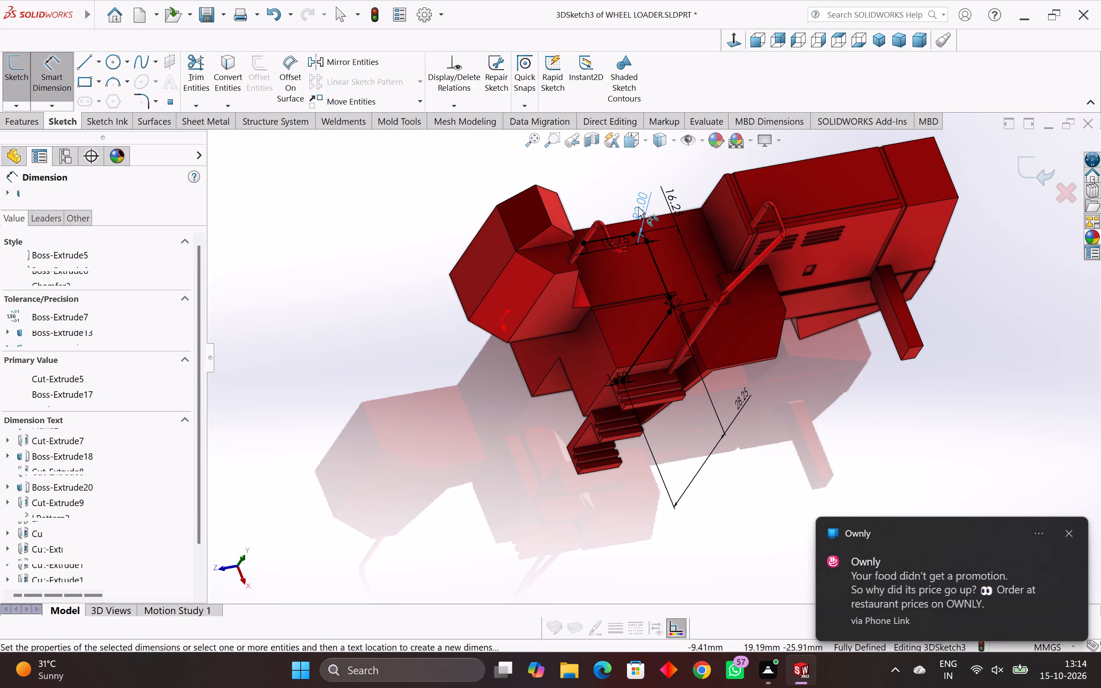
key("Delete")
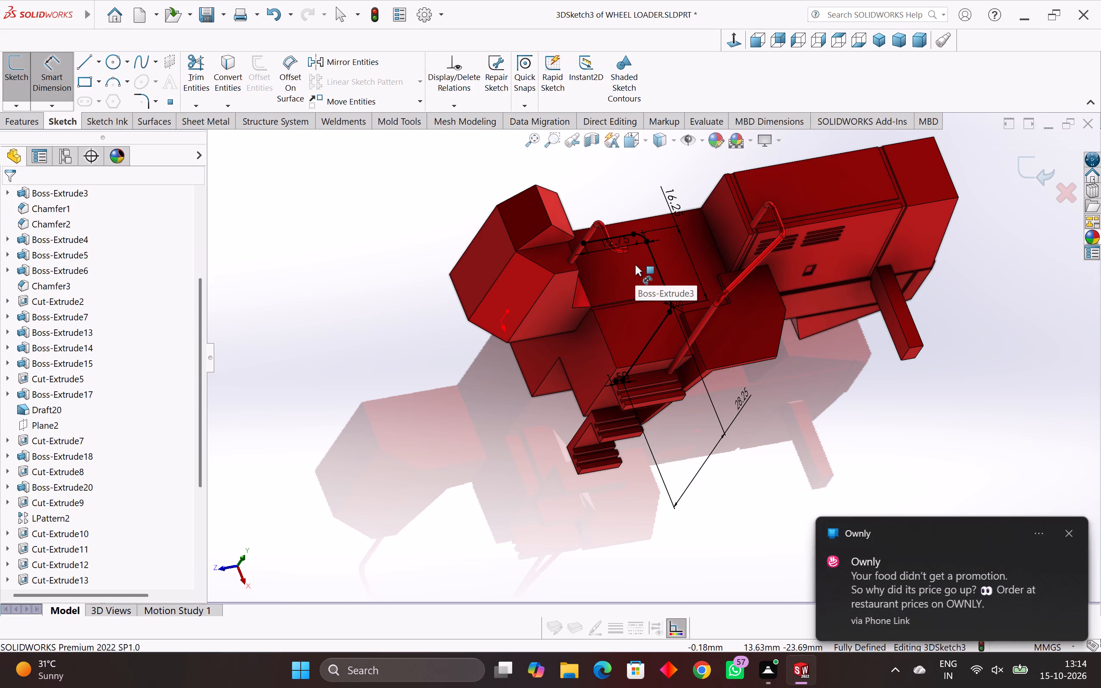
left_click(1066, 533)
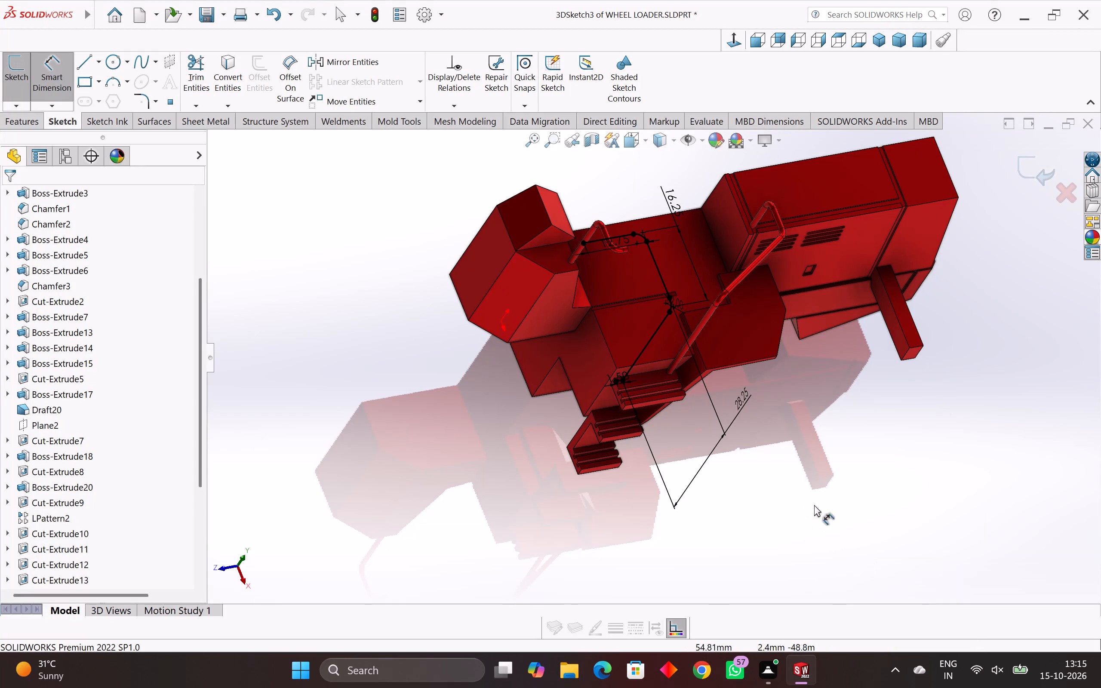
Finish editing the third handrail's path sketch, 3DSketch3.
middle_click_drag(789, 476, 727, 466)
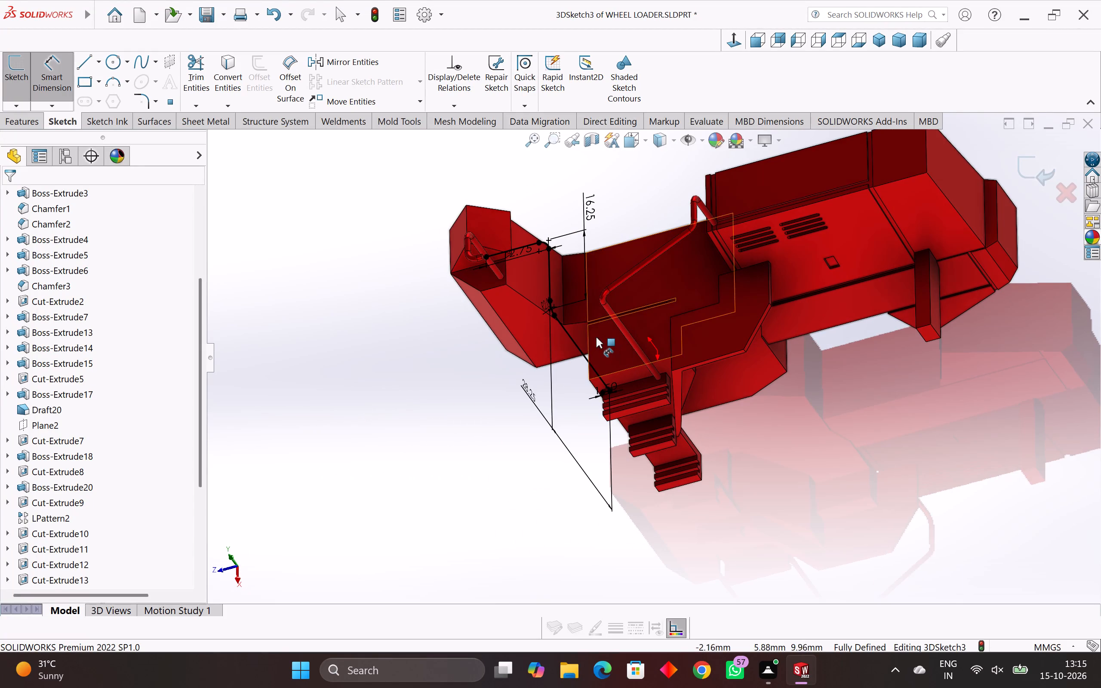
scroll(595, 336, "up", 1)
middle_click_drag(595, 336, 654, 268)
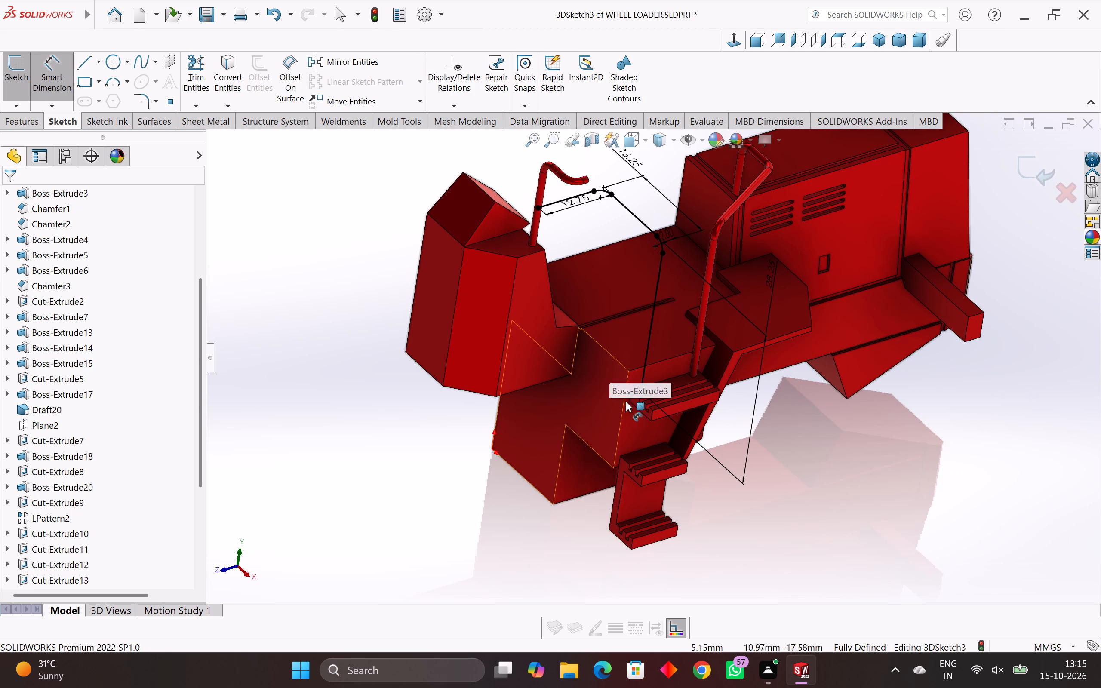
middle_click_drag(678, 418, 669, 473)
scroll(638, 419, "up", 9)
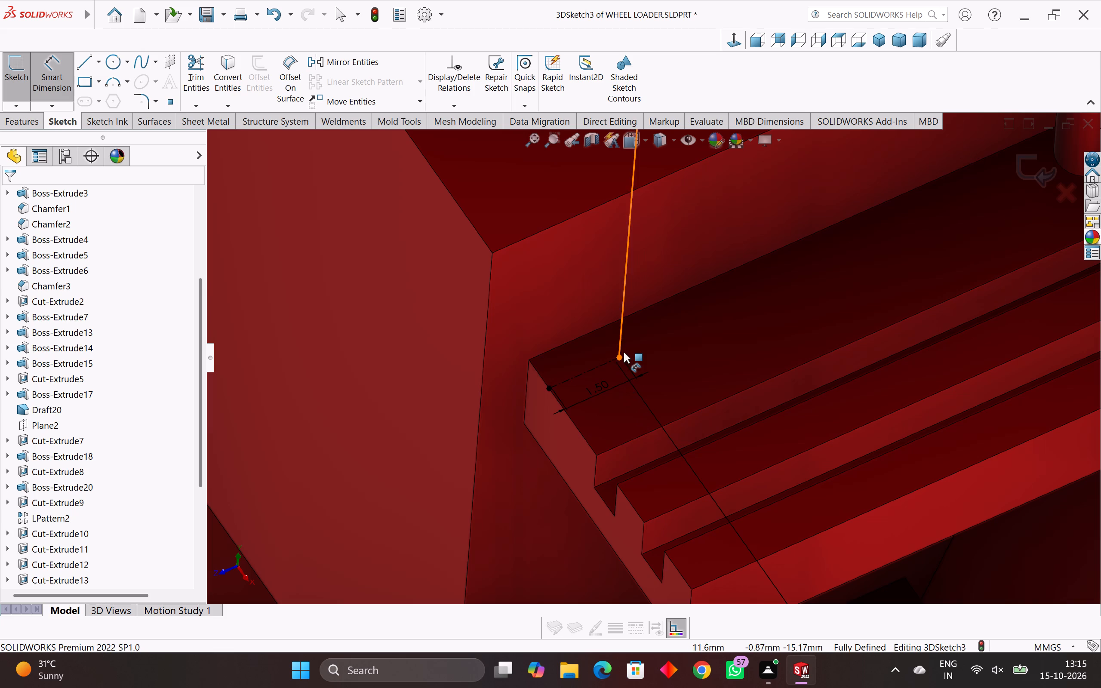
left_click(1039, 173)
Sketch a 1.15 mm diameter circle on the top step tread's upper face, centred on the lower end of the rail path.
left_click(663, 385)
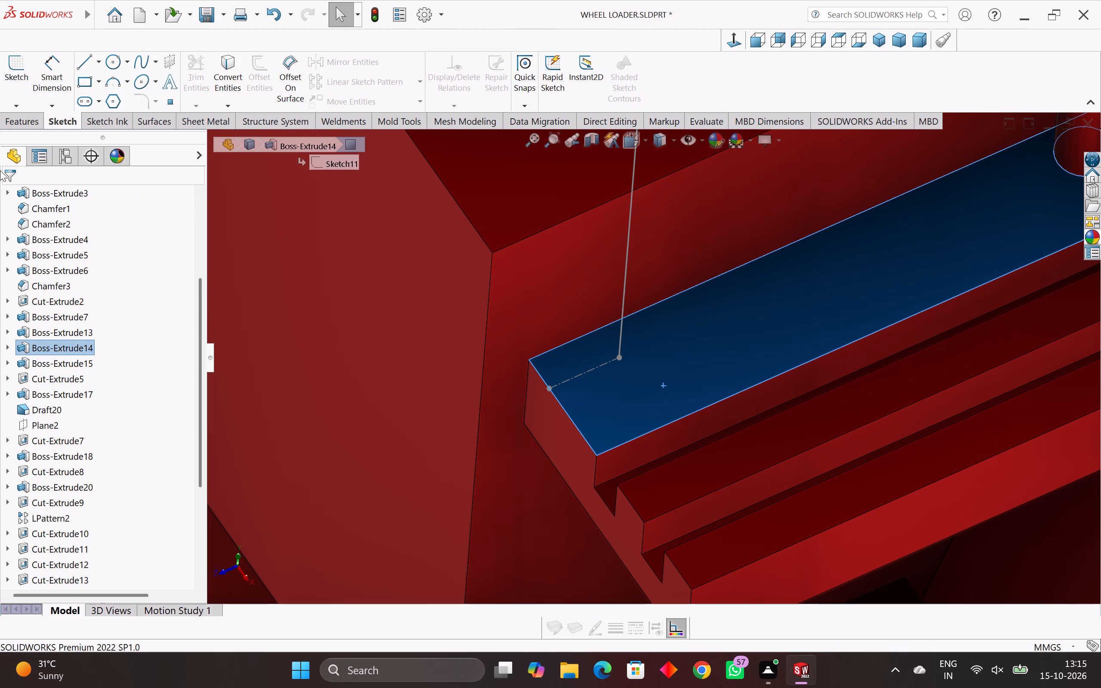
left_click(12, 81)
scroll(713, 206, "up", 2)
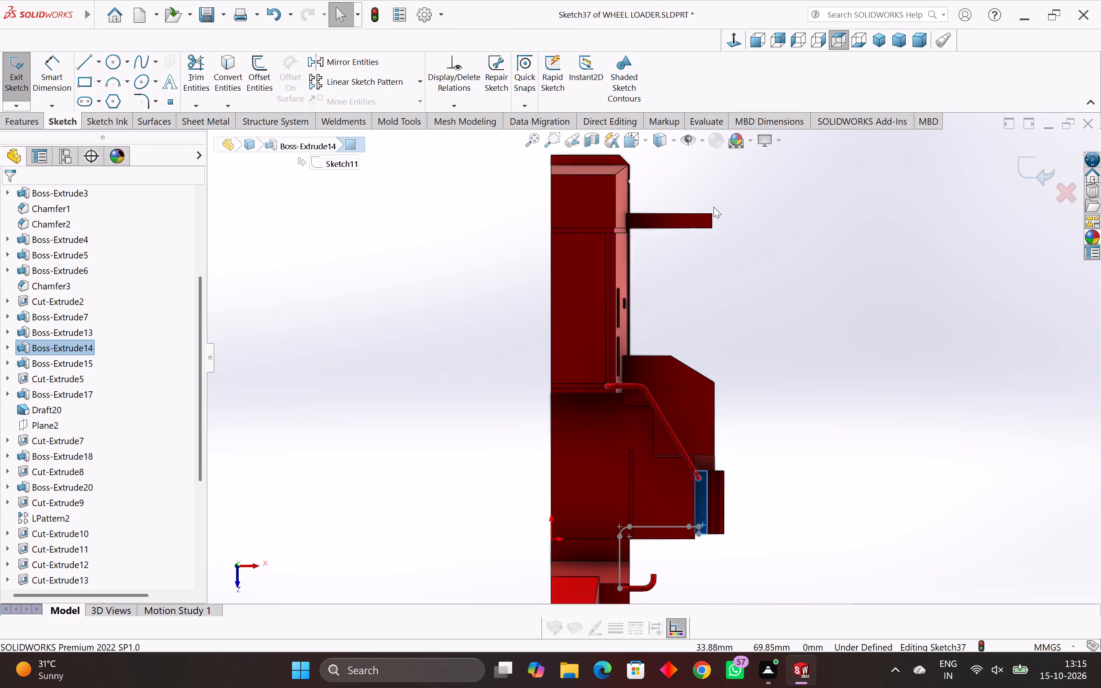
scroll(713, 207, "up", 1)
scroll(838, 247, "up", 3)
scroll(820, 275, "down", 6)
scroll(626, 532, "down", 4)
scroll(661, 432, "up", 5)
scroll(644, 525, "up", 14)
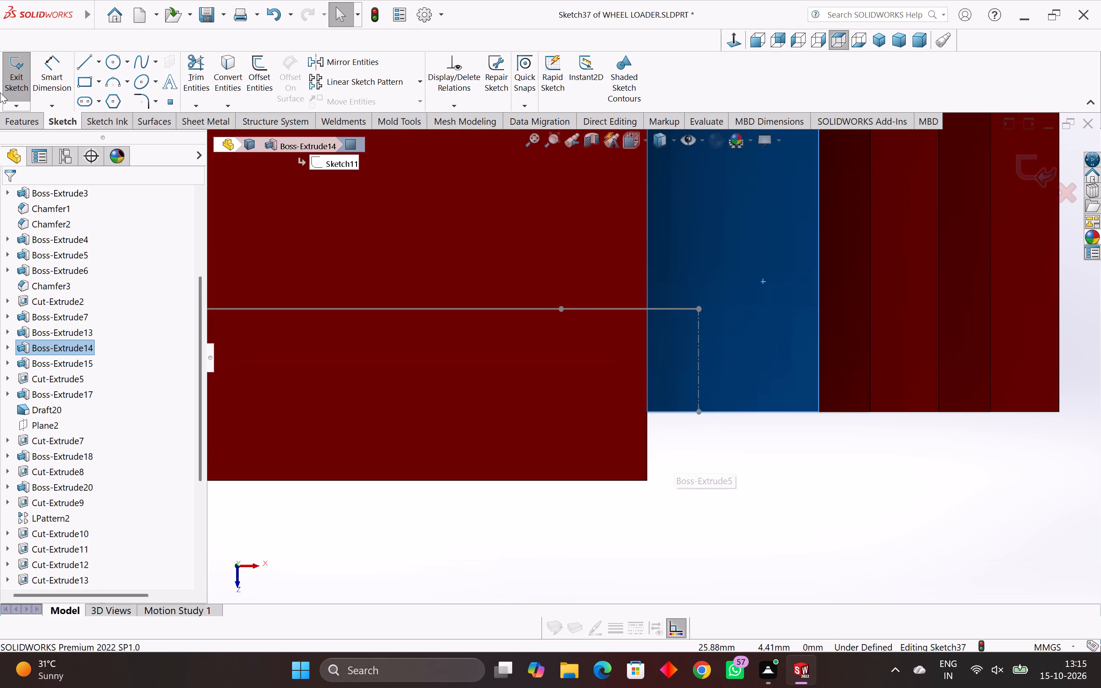
left_click(111, 60)
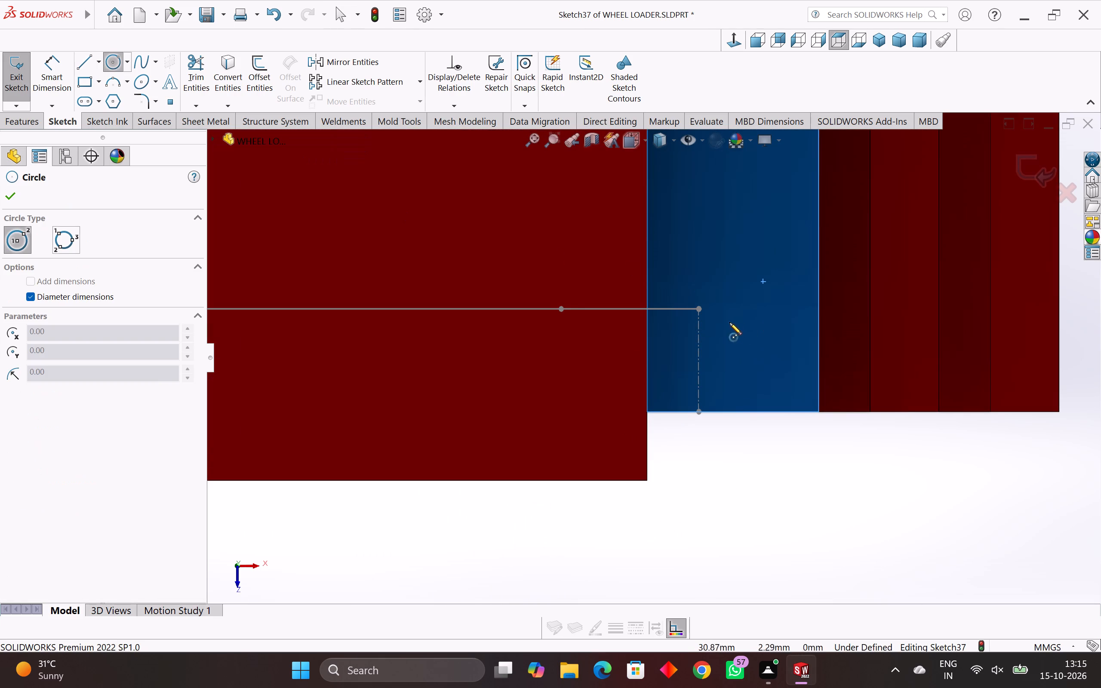
left_click(699, 310)
middle_click_drag(743, 328, 716, 351)
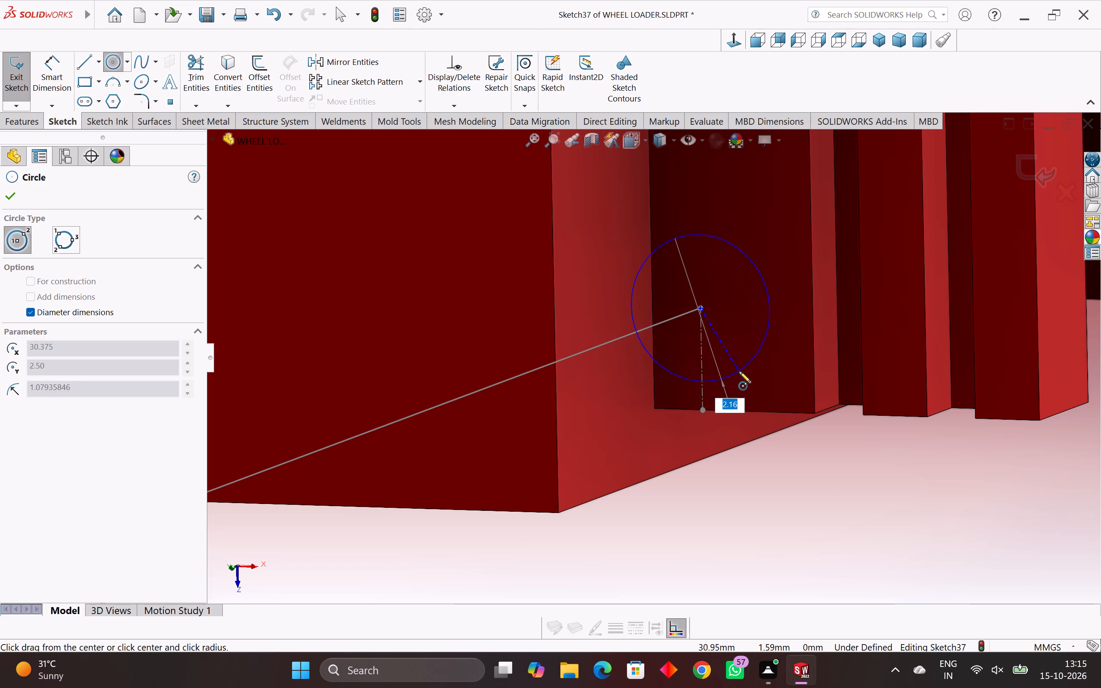
scroll(715, 356, "down", 1)
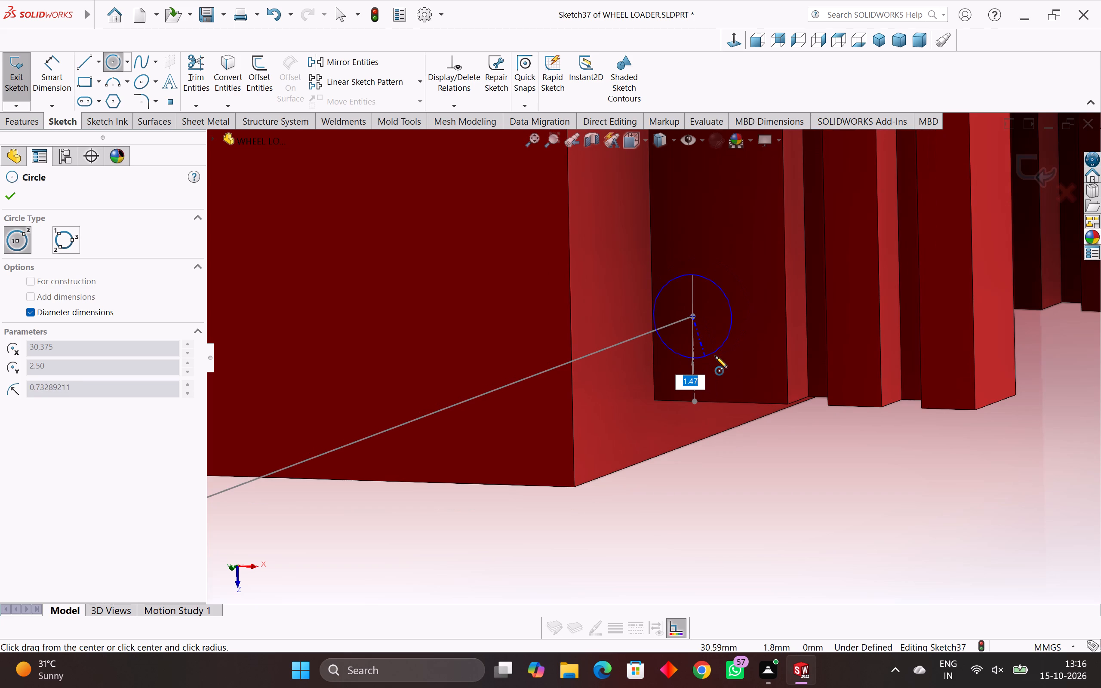
type("1.15")
key("Return")
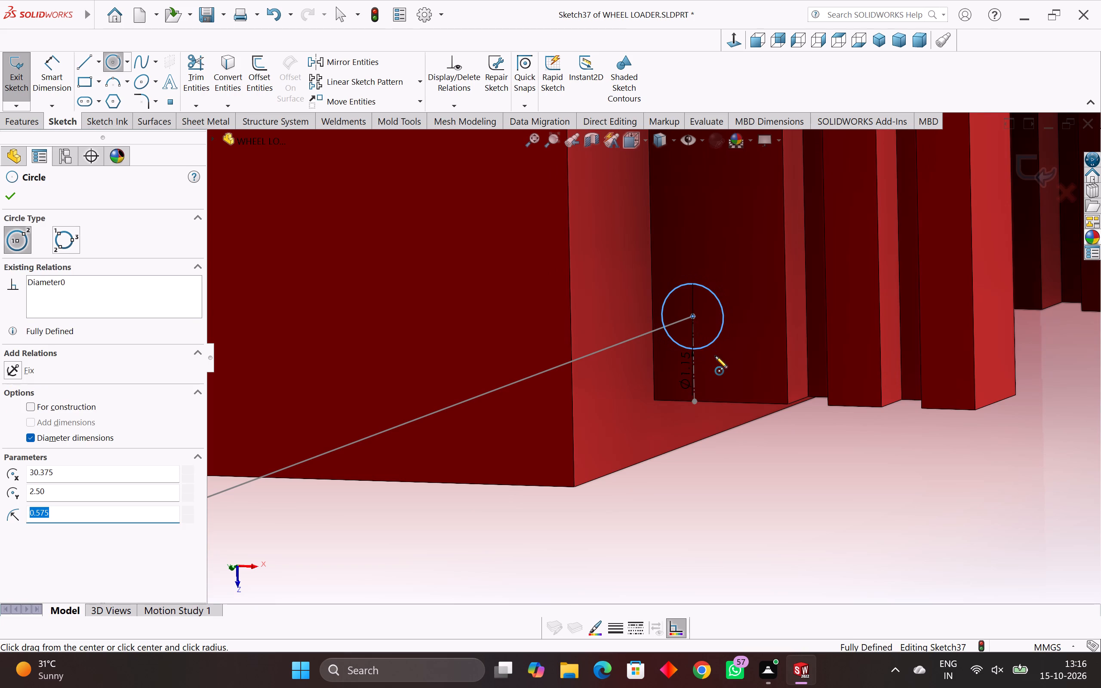
left_click(11, 196)
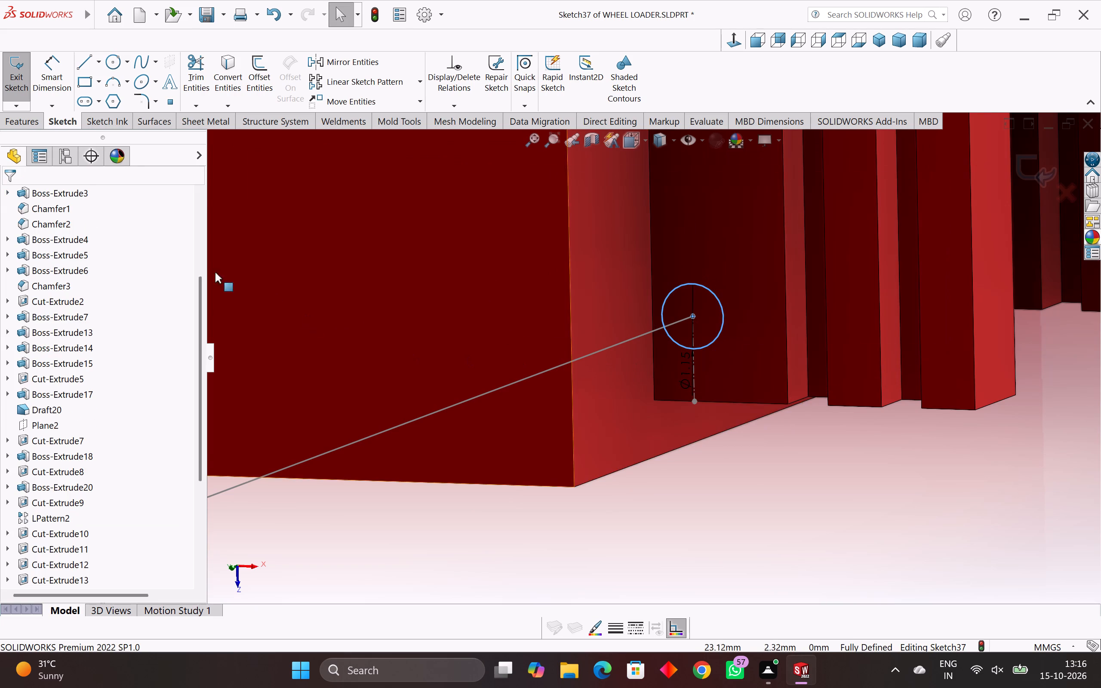
Sweep the 1.15 mm circle on the top step tread along the 3DSketch3 path to form the third handrail.
left_click(28, 120)
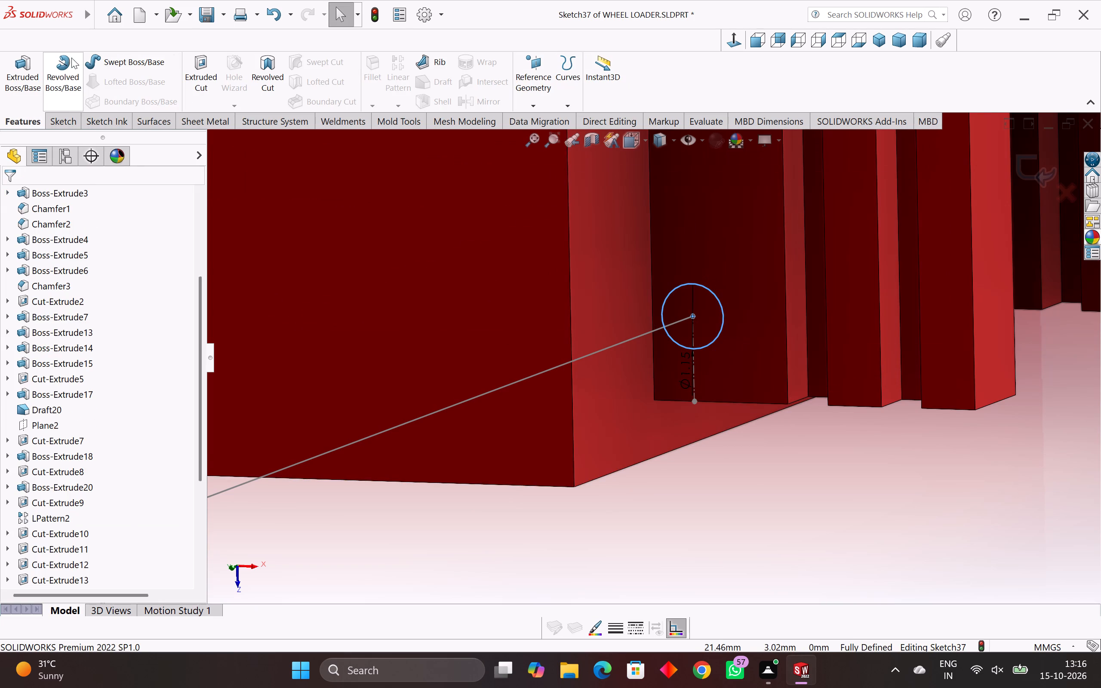
left_click(101, 58)
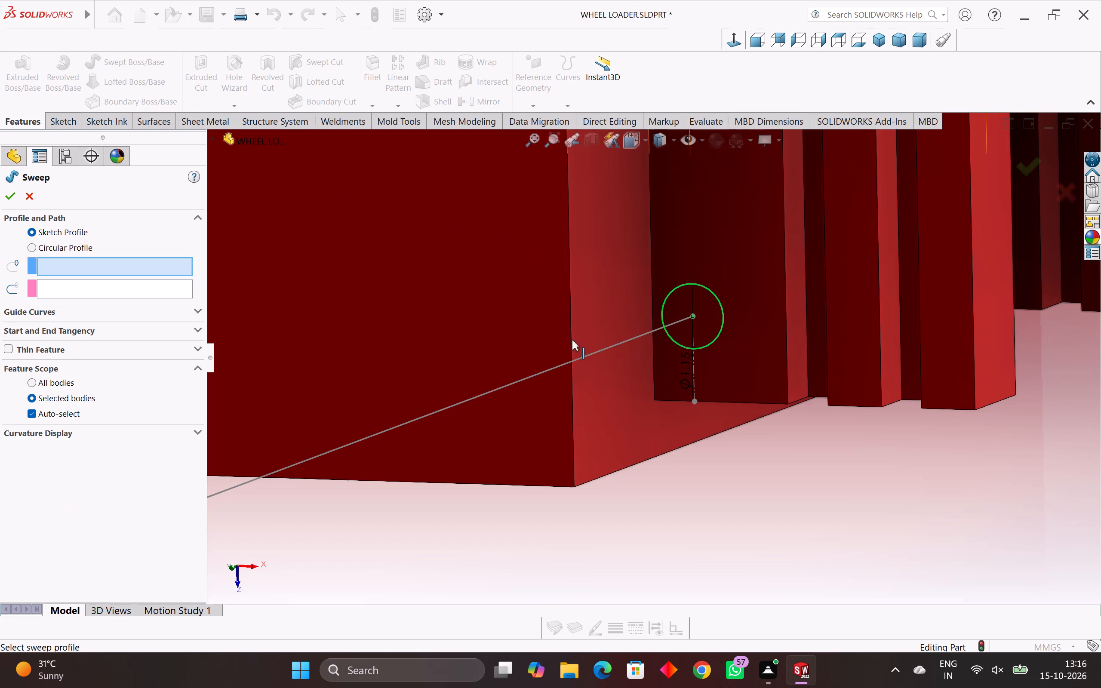
left_click(716, 298)
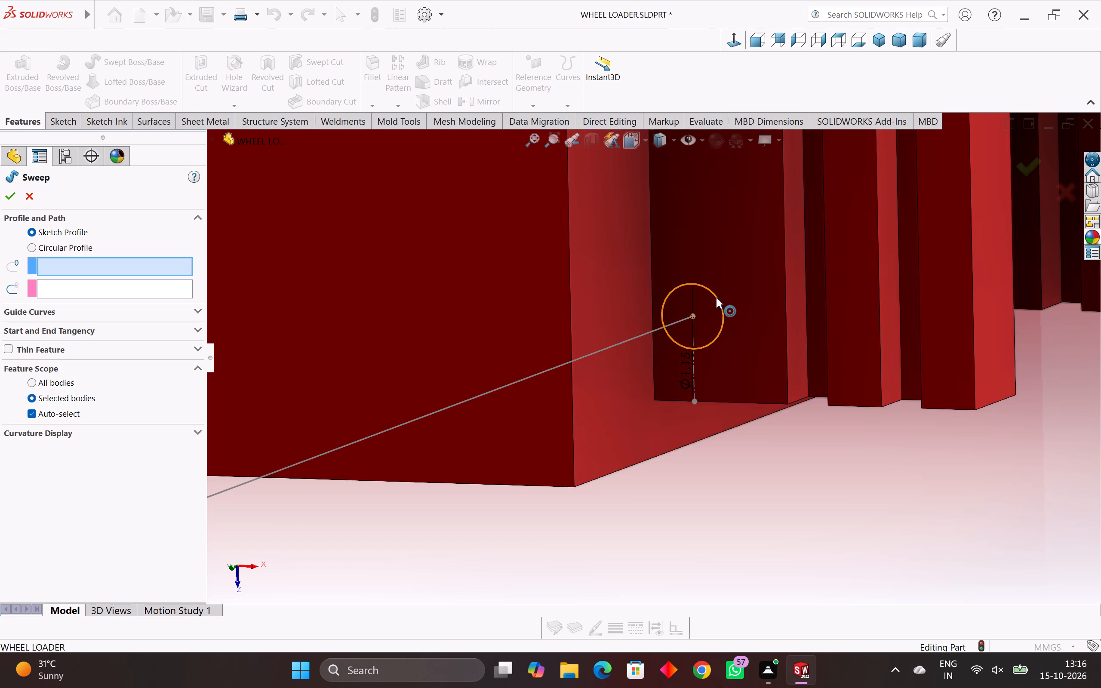
left_click(525, 380)
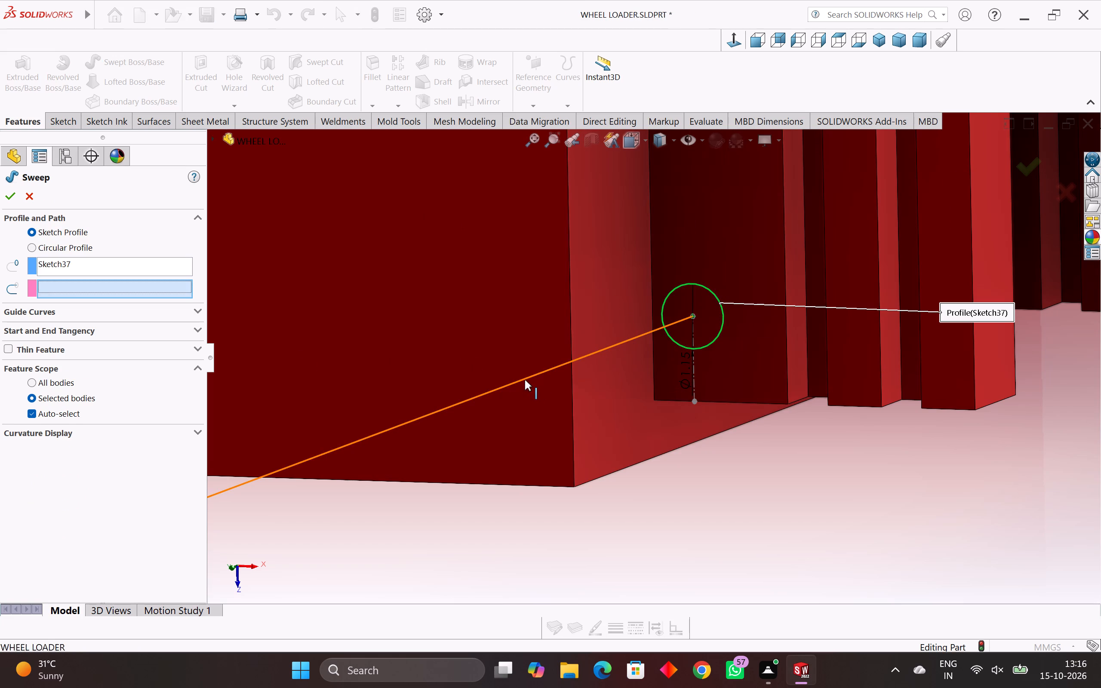
scroll(596, 409, "down", 11)
middle_click_drag(598, 429, 607, 405)
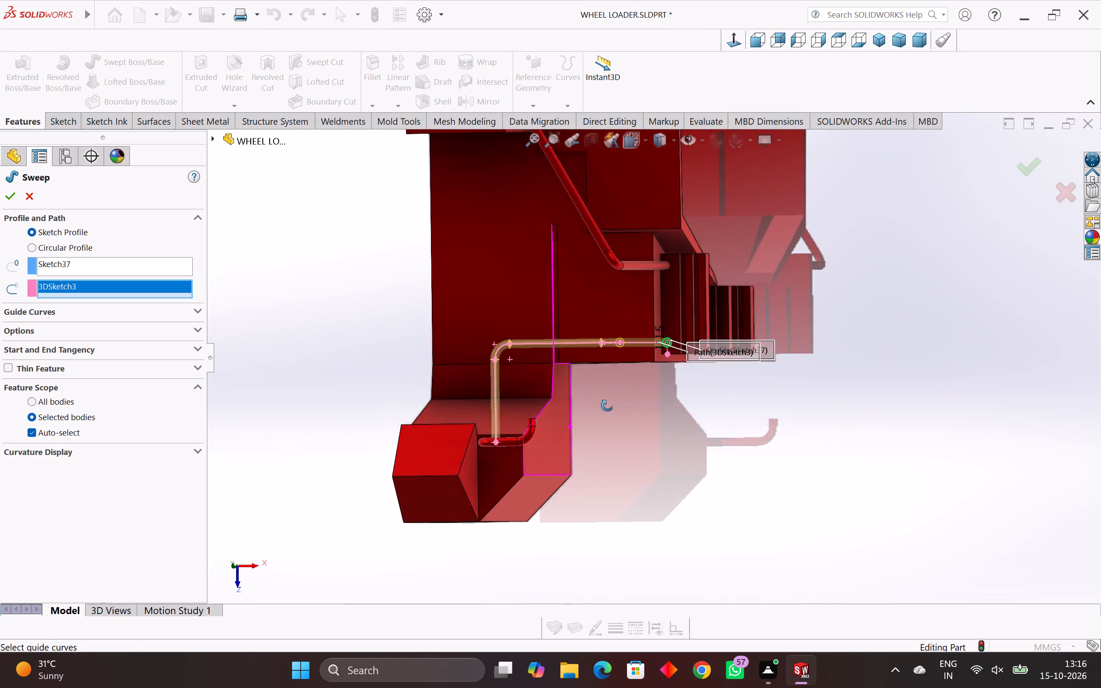
middle_click_drag(607, 405, 542, 367)
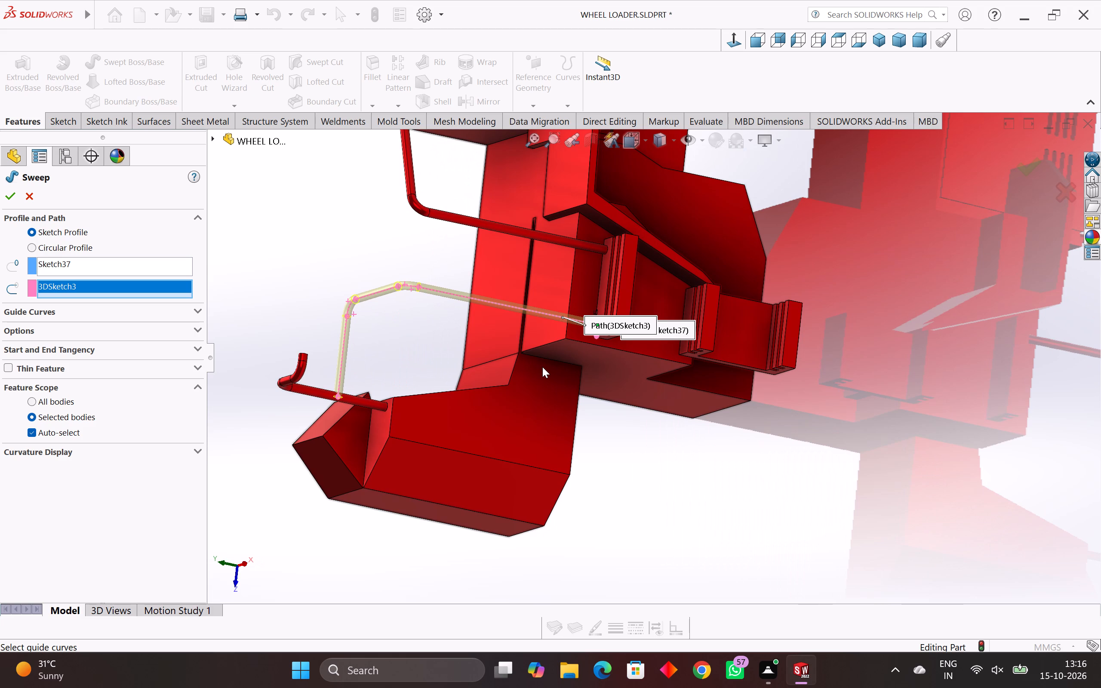
key("Return")
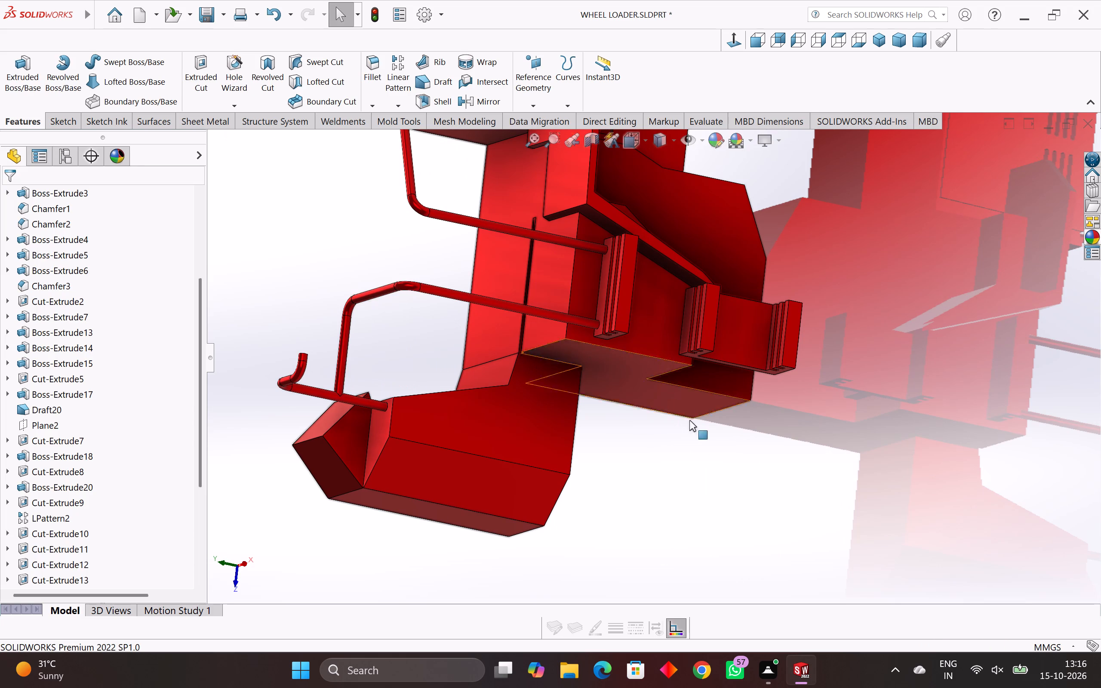
Examine the swept handrails, the steps and the loader body from several sides.
scroll(578, 467, "down", 2)
middle_click_drag(572, 465, 522, 646)
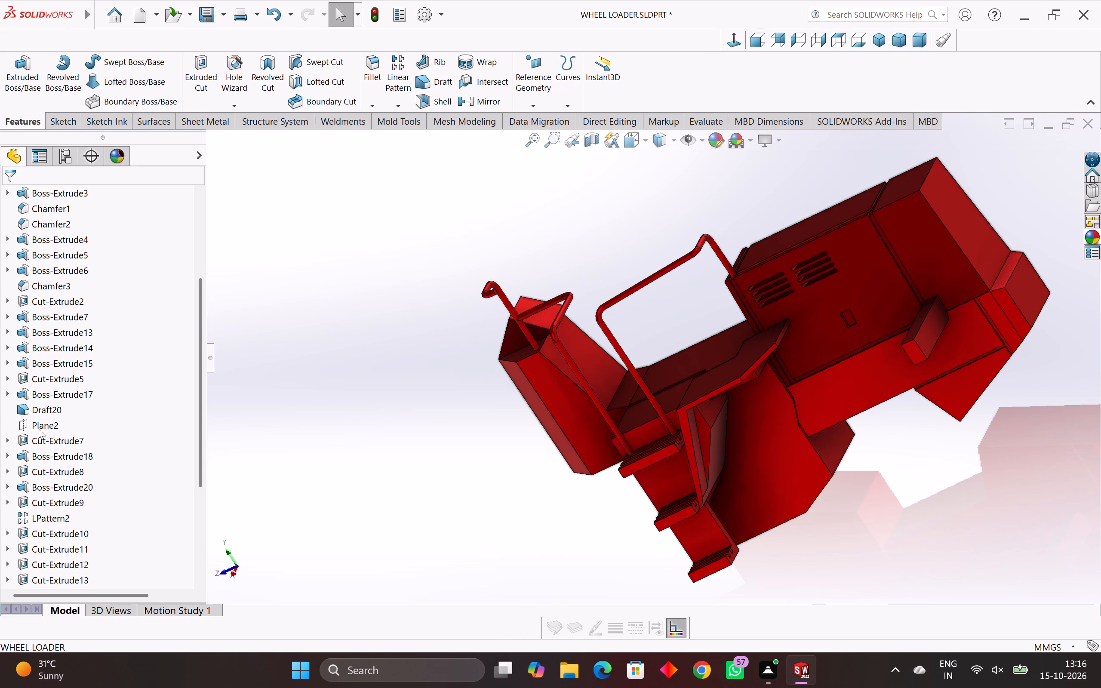
scroll(121, 436, "up", 2)
scroll(124, 434, "down", 11)
scroll(117, 428, "up", 12)
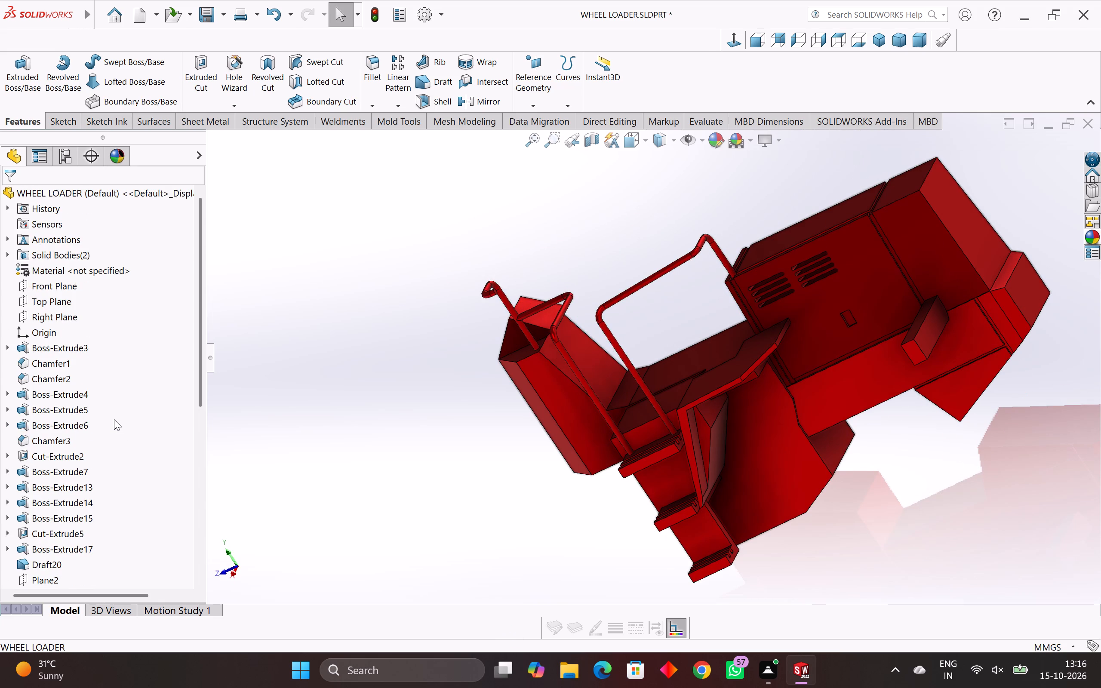
scroll(113, 416, "down", 14)
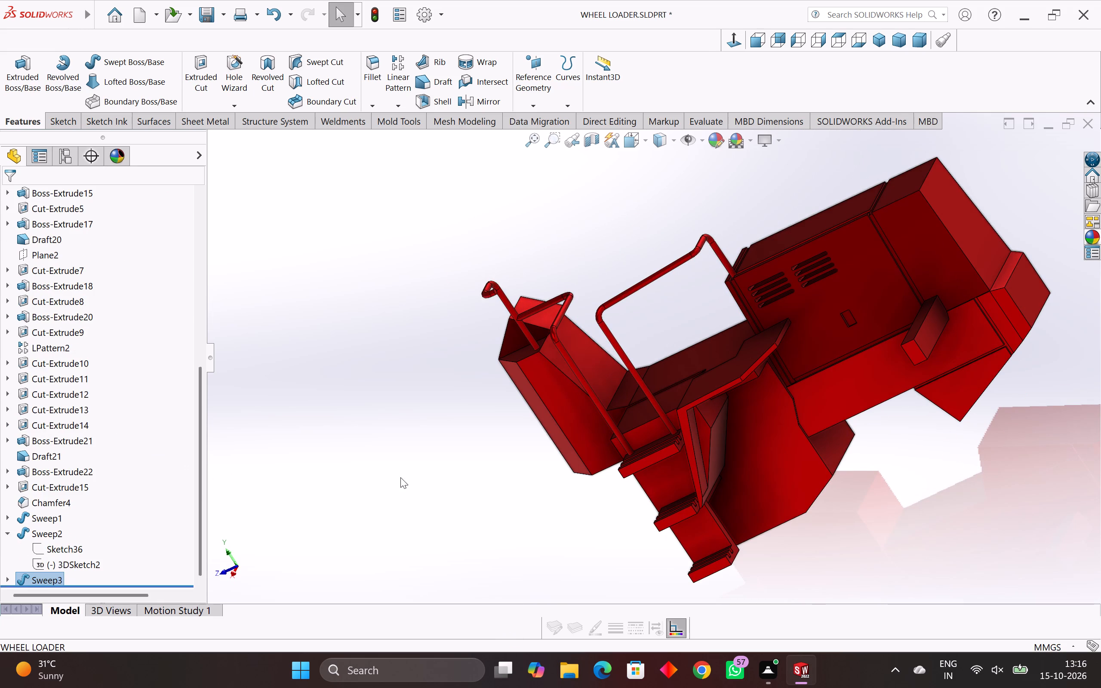
middle_click_drag(601, 503, 655, 553)
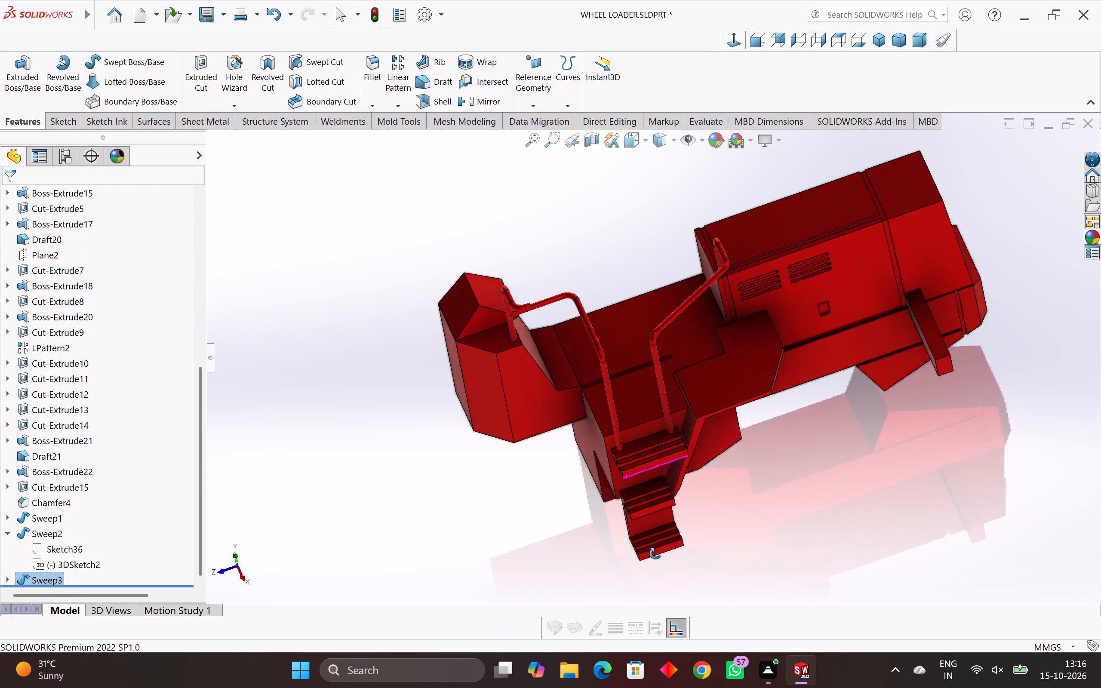
middle_click_drag(655, 553, 661, 567)
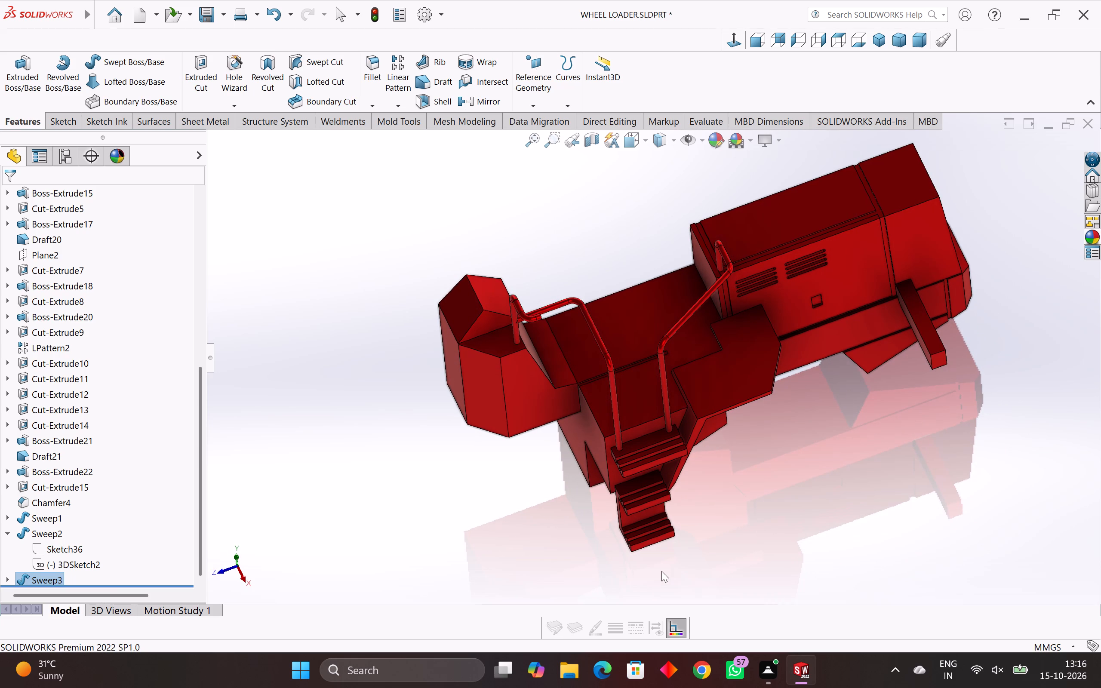
scroll(636, 575, "up", 3)
scroll(405, 301, "down", 2)
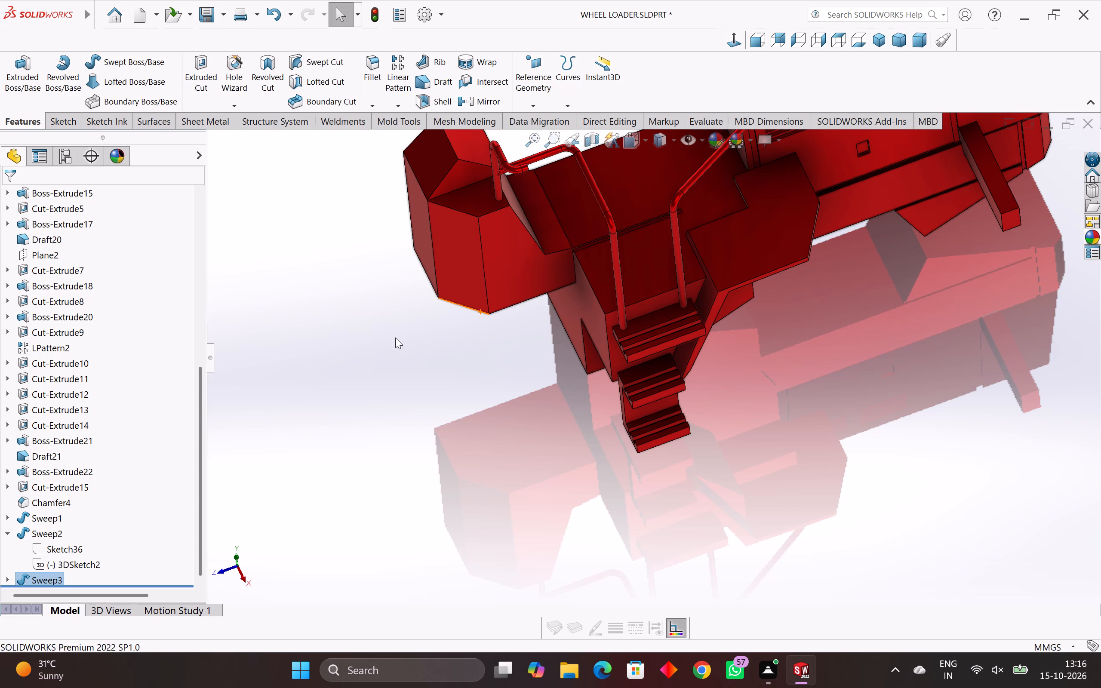
middle_click_drag(492, 330, 422, 315)
scroll(422, 318, "down", 1)
scroll(530, 296, "down", 3)
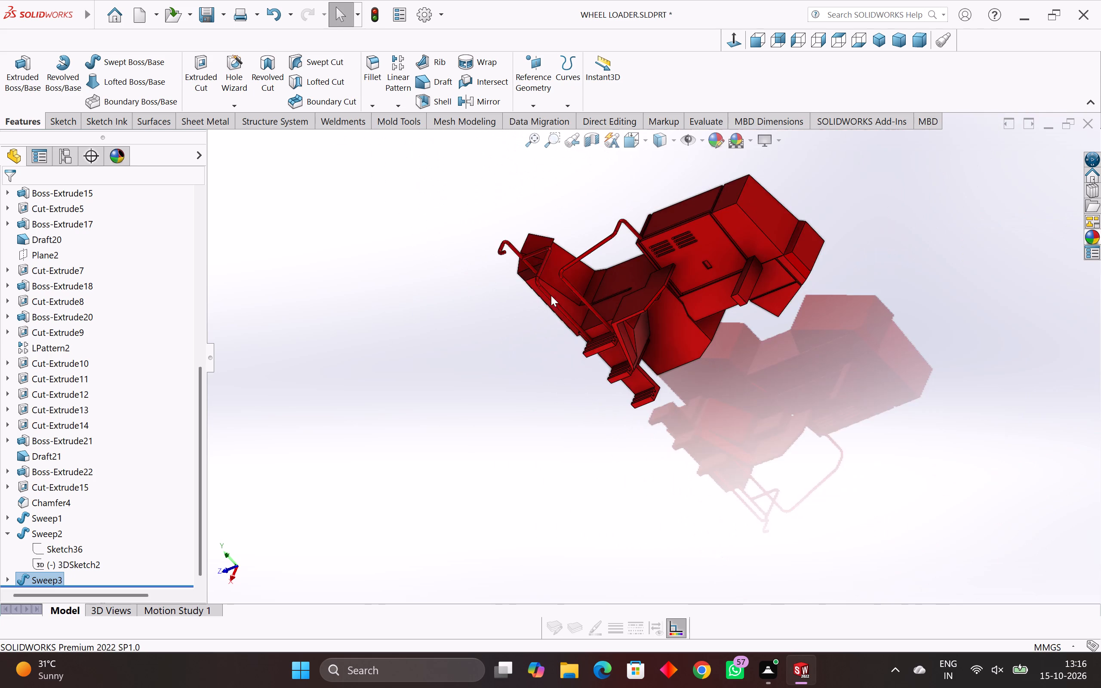
middle_click_drag(555, 295, 589, 240)
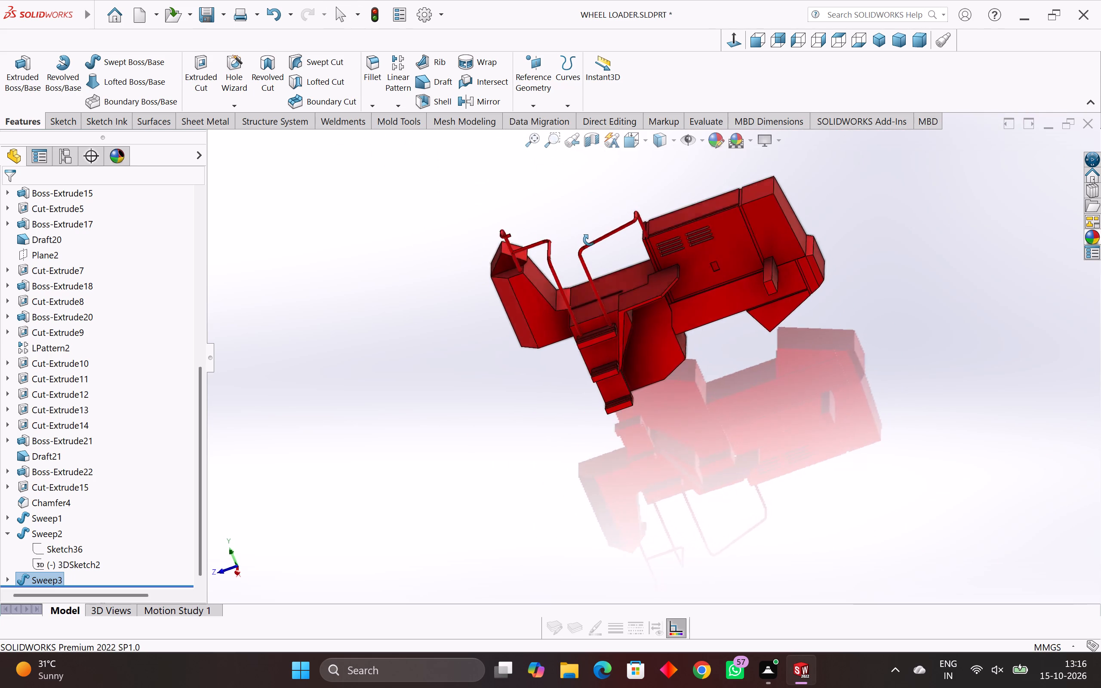
middle_click_drag(589, 240, 598, 255)
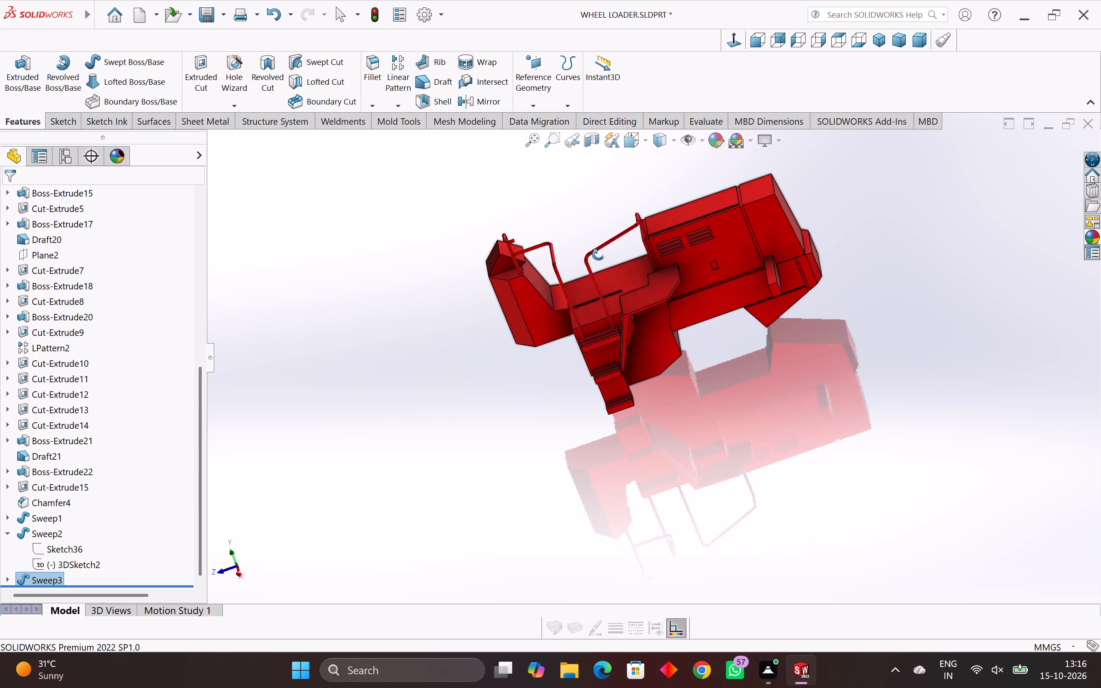
middle_click_drag(598, 255, 525, 313)
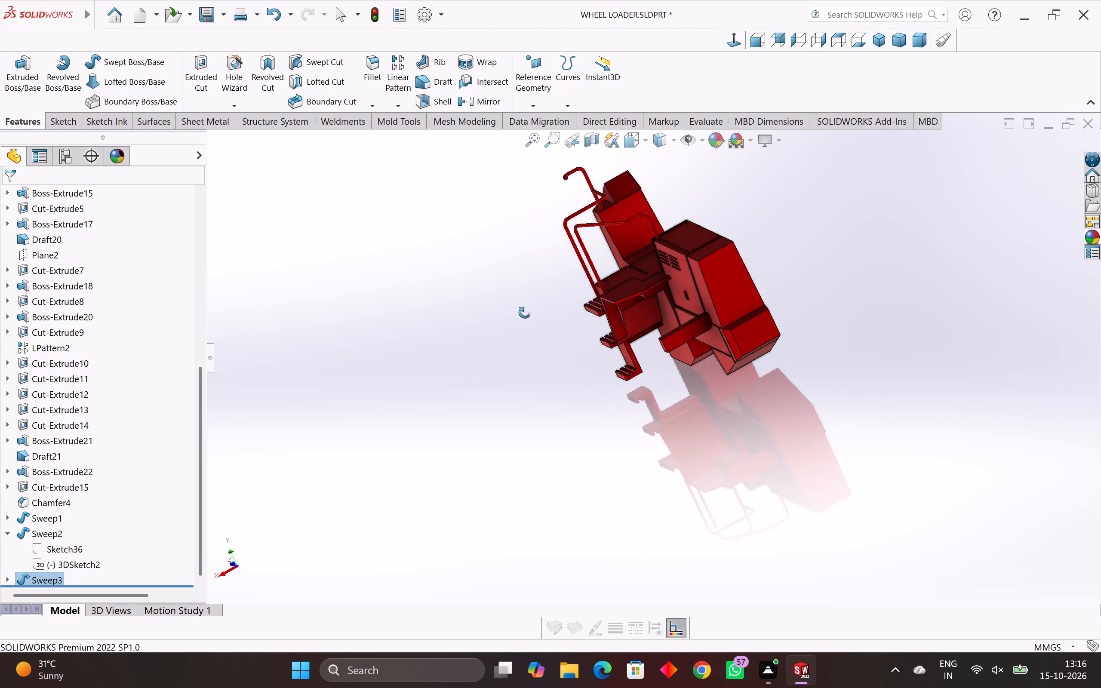
middle_click_drag(525, 313, 760, 424)
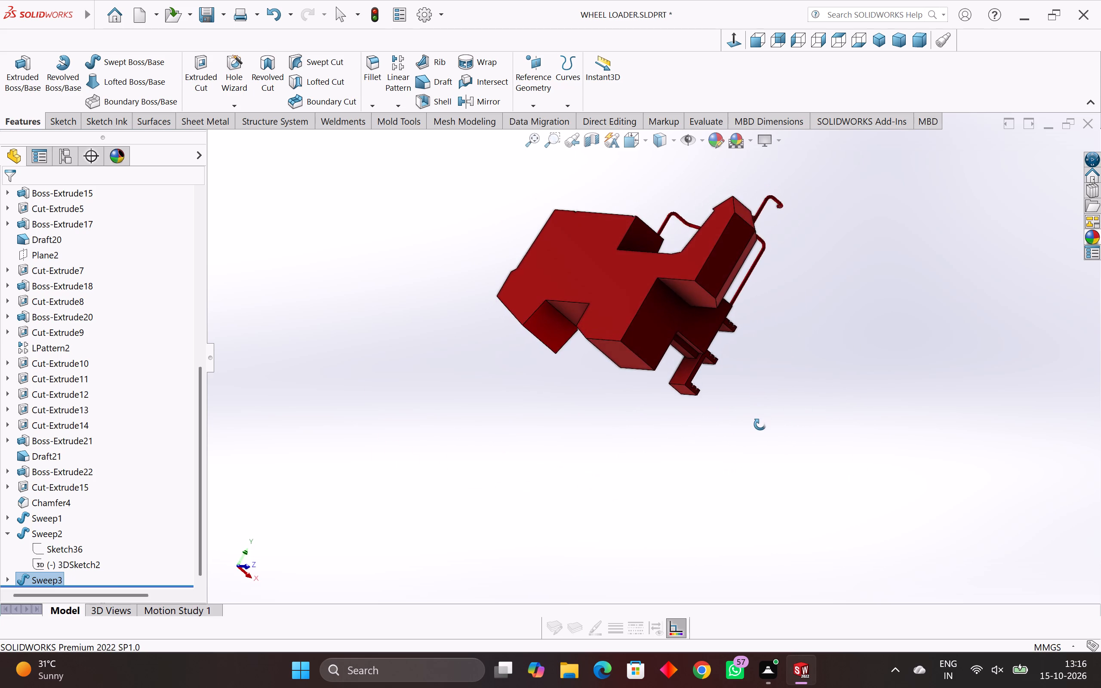
middle_click_drag(760, 424, 753, 422)
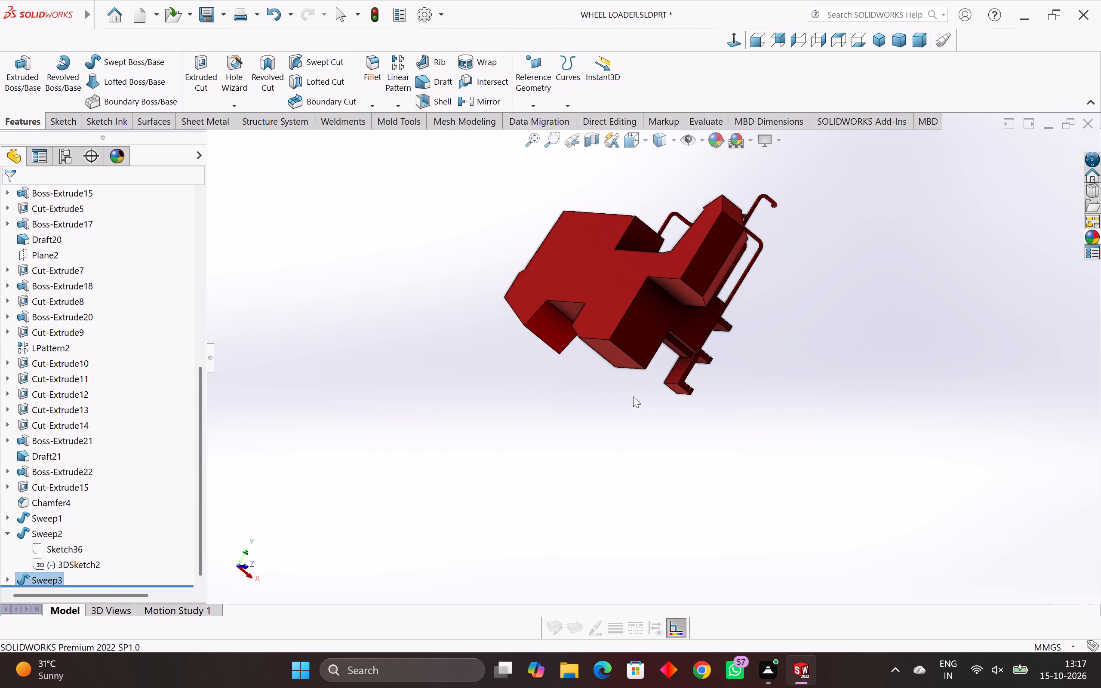
middle_click_drag(684, 296, 558, 285)
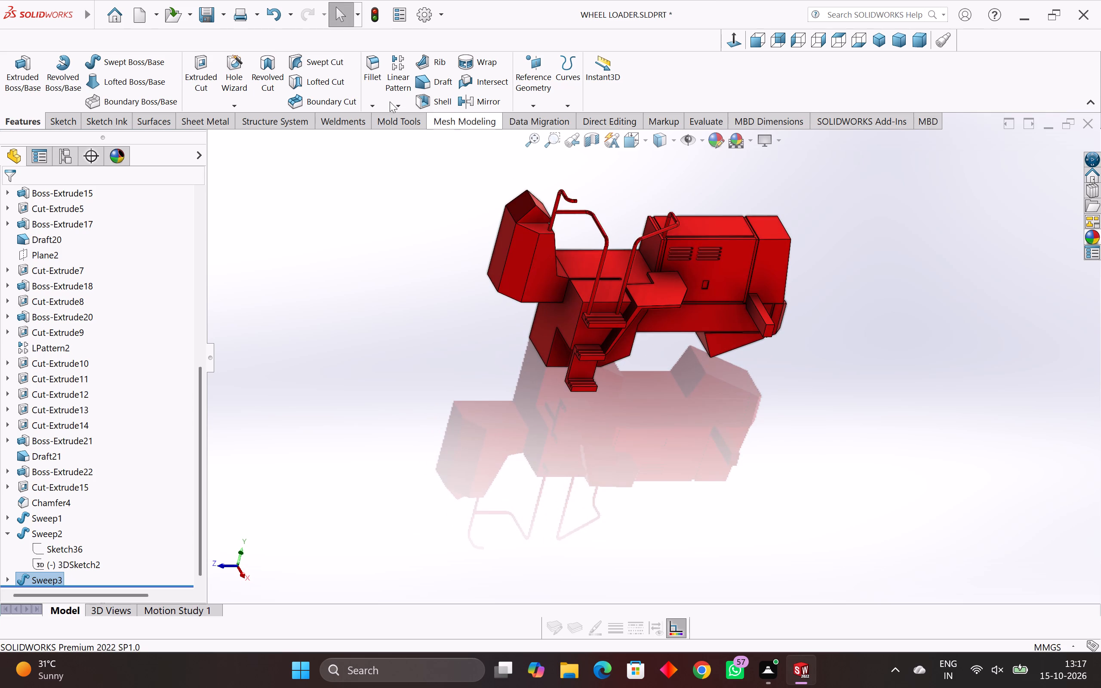
Fillet the two intersection edges where the third handrail meets the hooked front rail with a 0.5 mm radius.
scroll(611, 220, "up", 4)
scroll(535, 249, "up", 3)
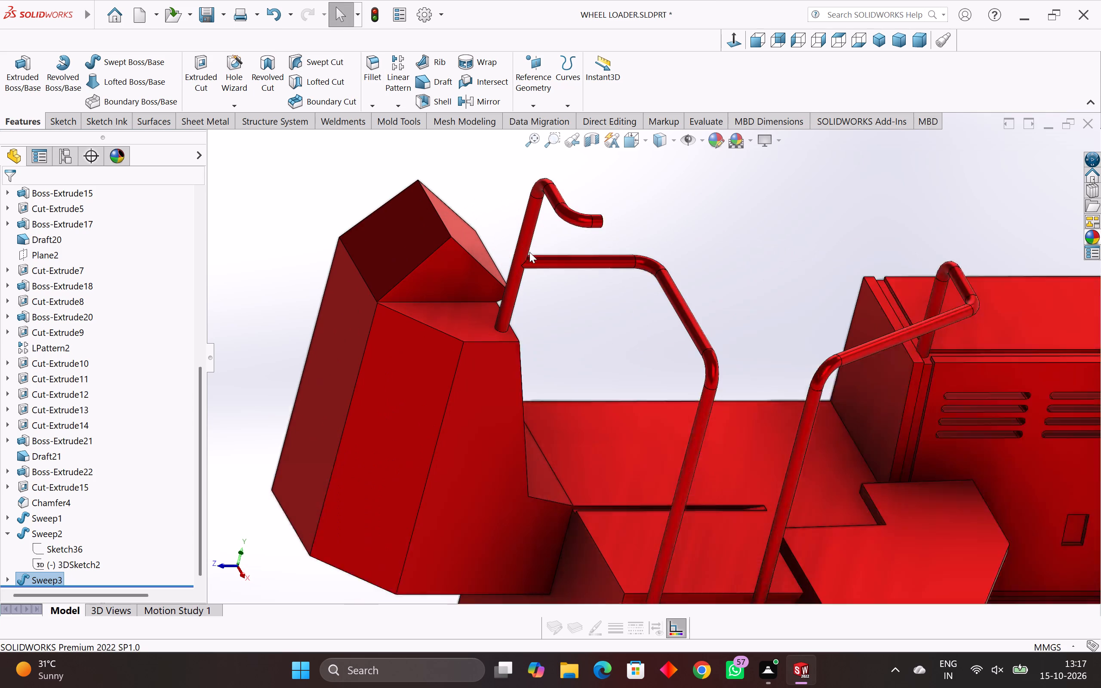
scroll(529, 252, "up", 1)
middle_click_drag(552, 276, 533, 268)
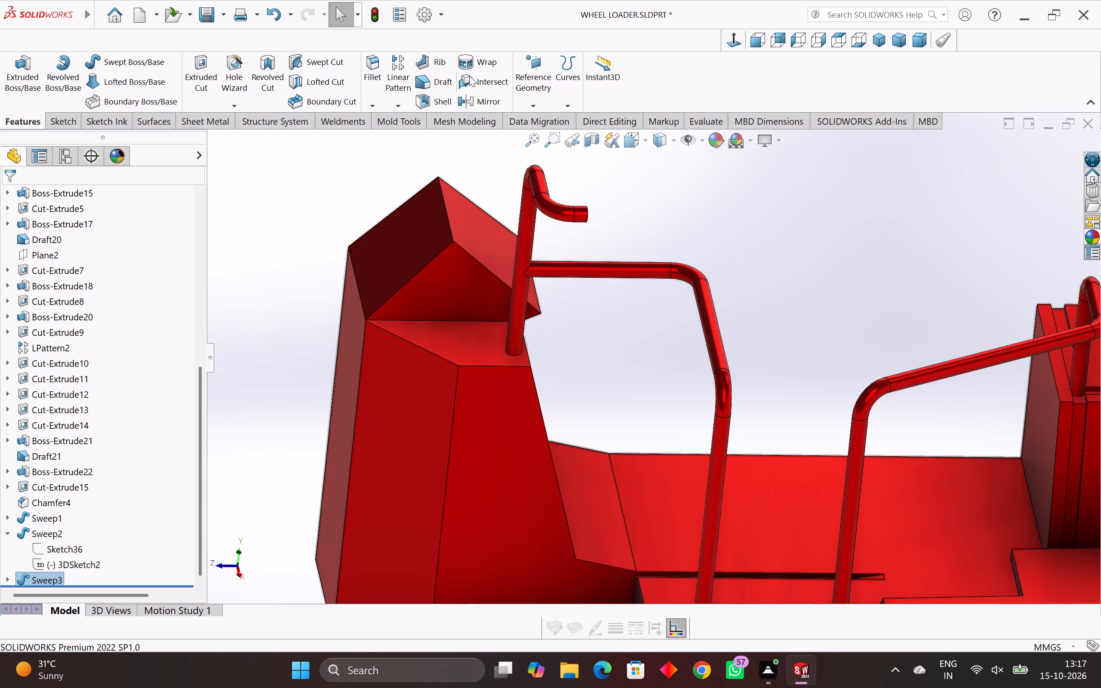
left_click(375, 84)
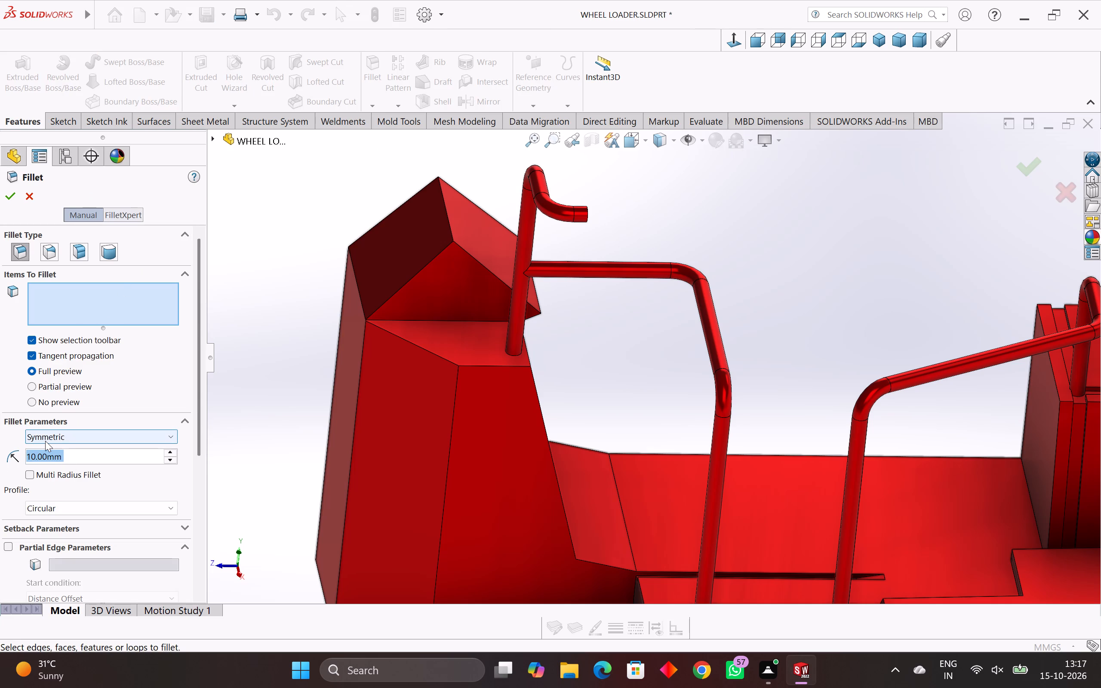
type(".5")
key("Return")
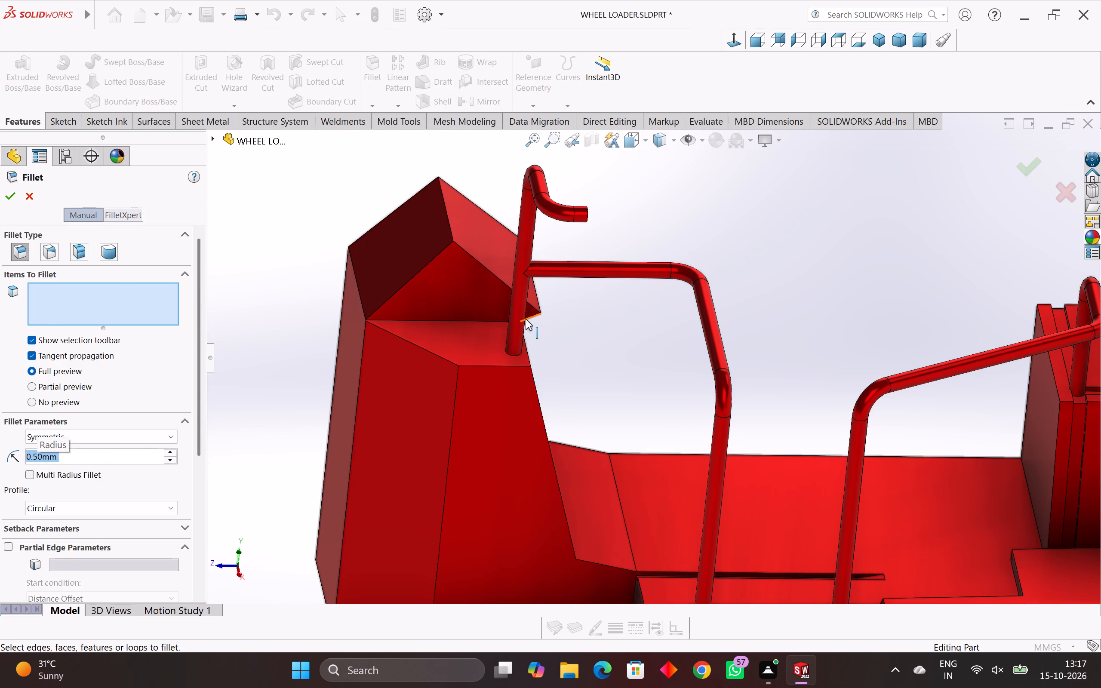
middle_click_drag(526, 319, 488, 264)
scroll(486, 253, "up", 4)
scroll(540, 251, "up", 5)
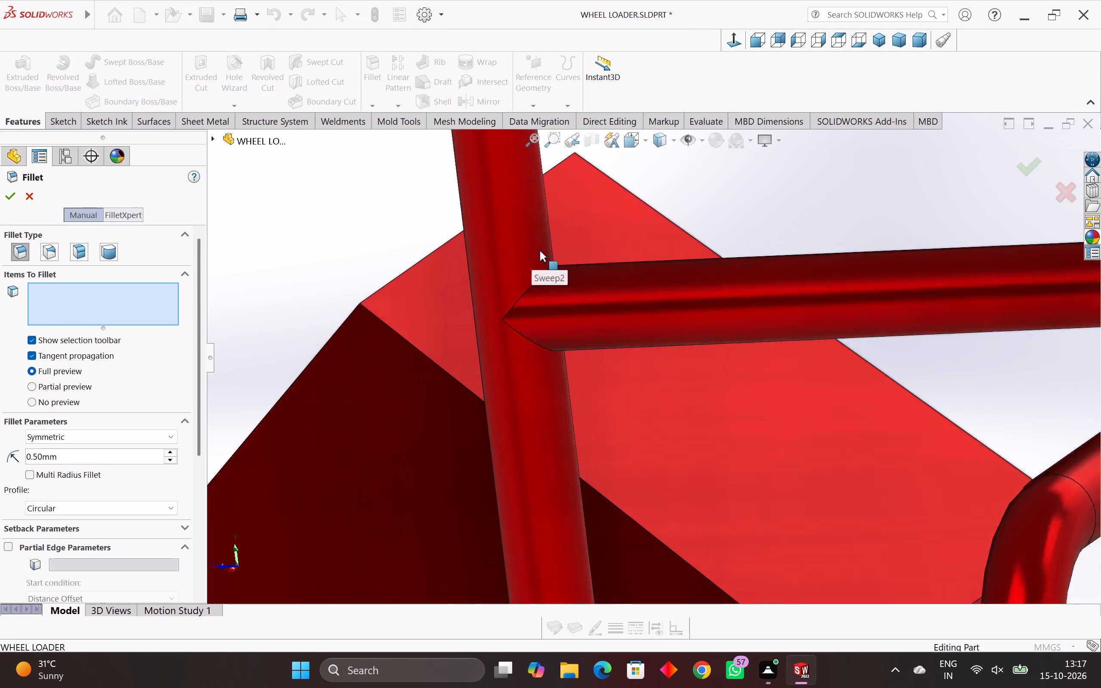
scroll(540, 251, "up", 3)
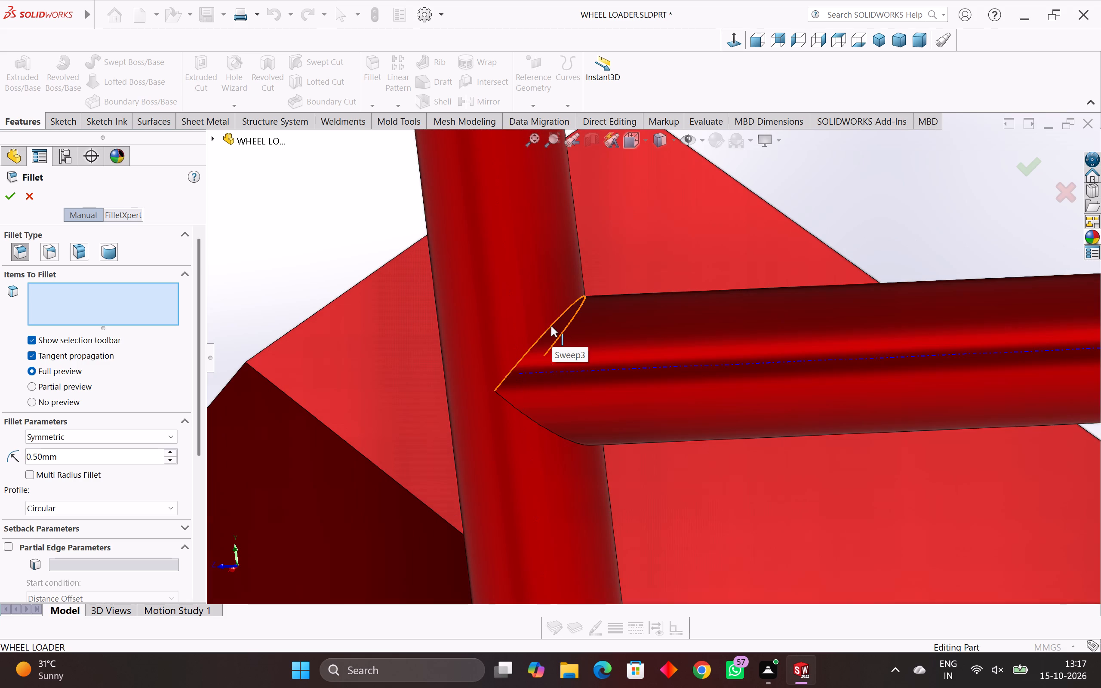
left_click(551, 326)
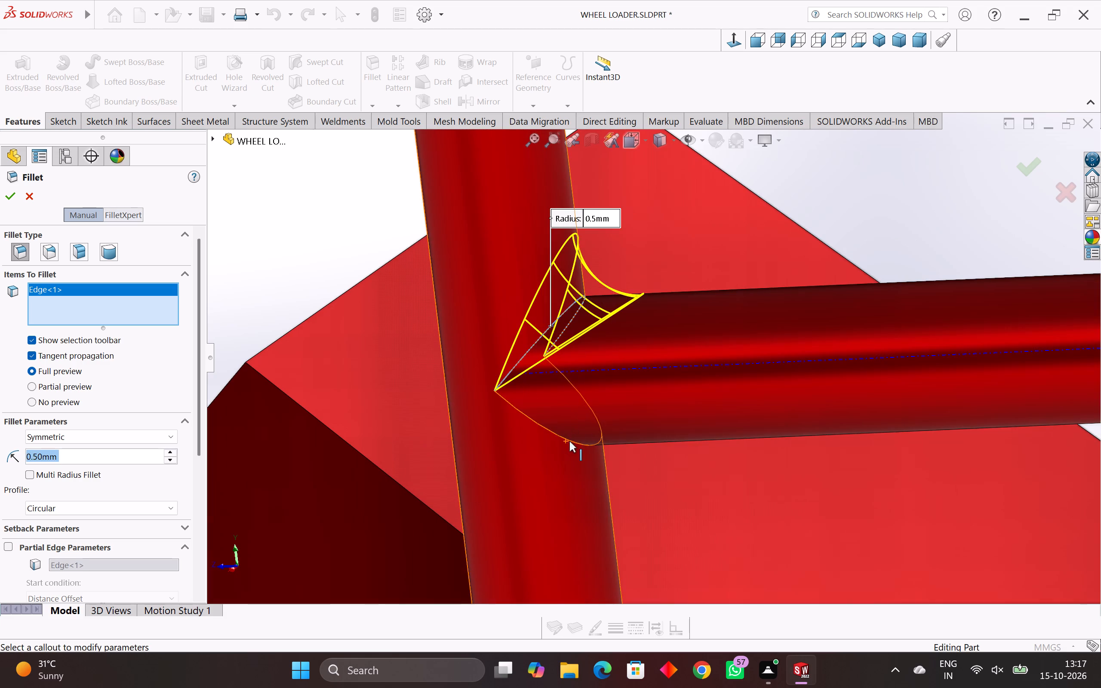
left_click(573, 441)
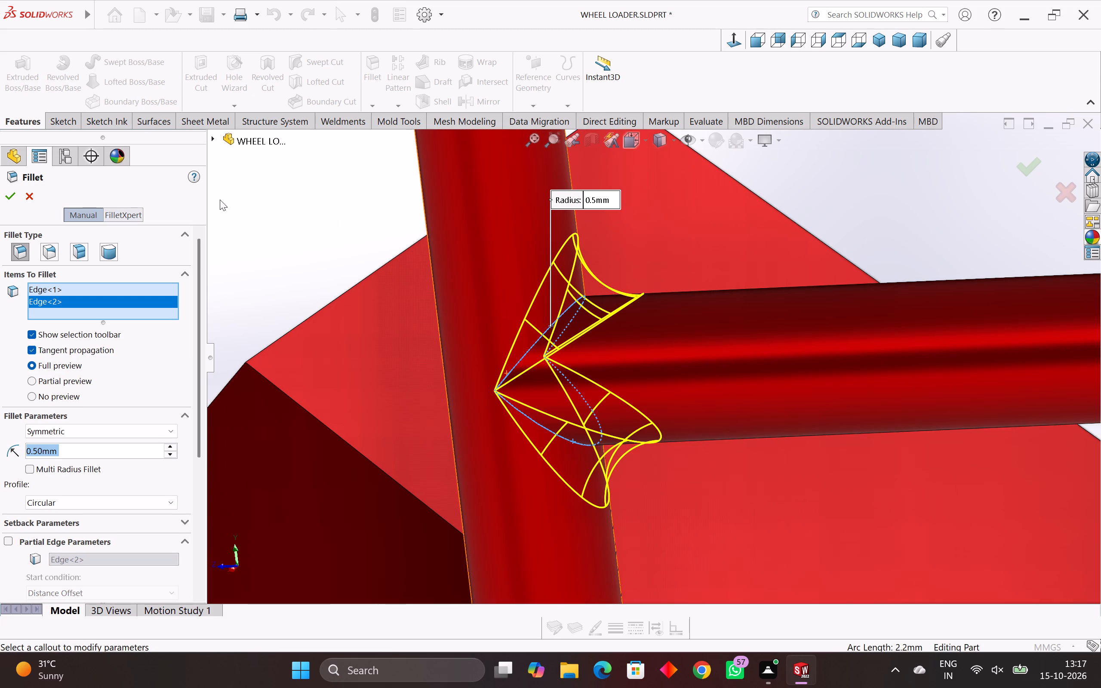
left_click(11, 197)
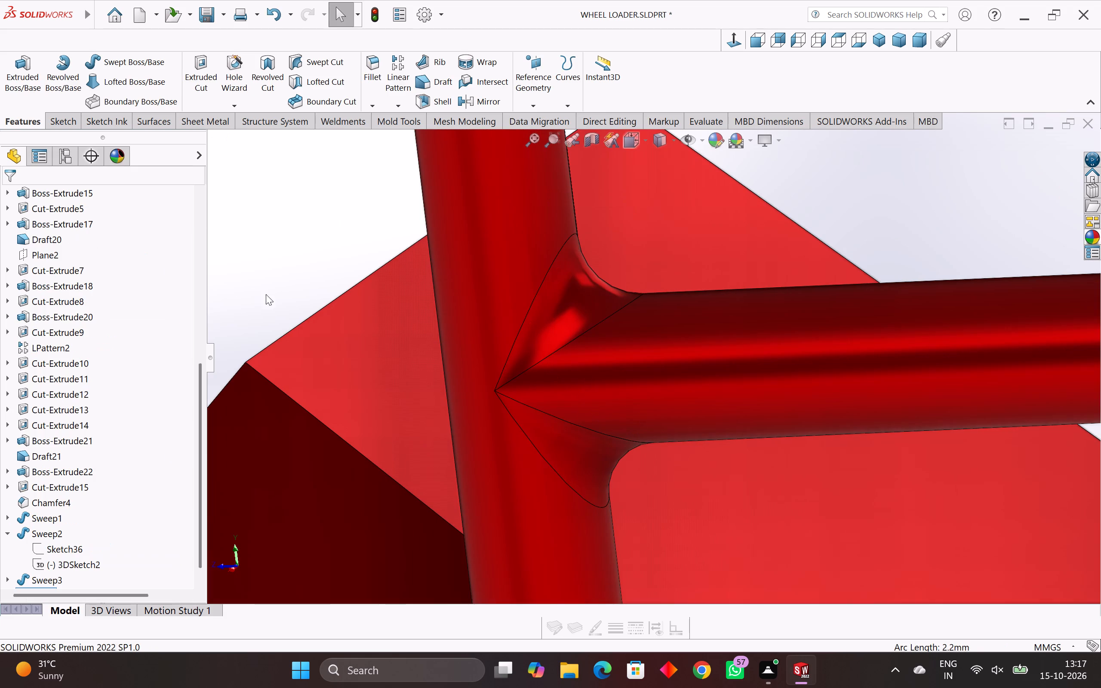
Examine the filleted joint between the third handrail and the hooked front rail from several angles.
middle_click_drag(461, 353, 416, 367)
scroll(416, 367, "down", 2)
scroll(527, 379, "down", 4)
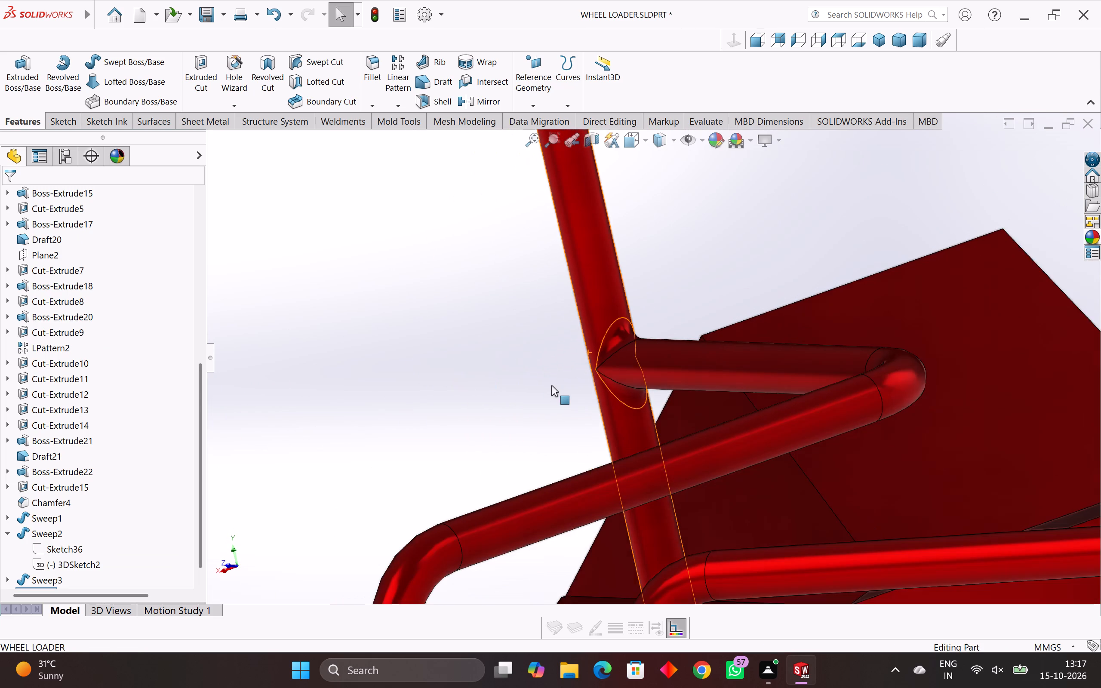
middle_click_drag(551, 385, 541, 389)
scroll(729, 402, "up", 4)
middle_click_drag(729, 329, 729, 329)
scroll(729, 329, "up", 1)
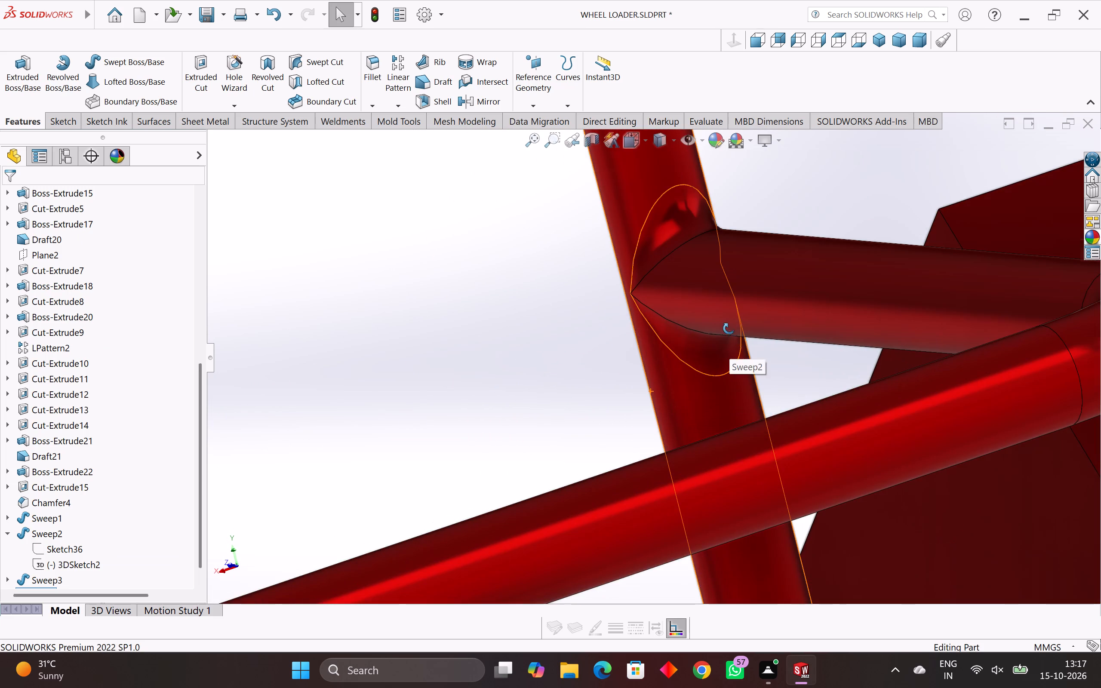
middle_click_drag(729, 329, 664, 384)
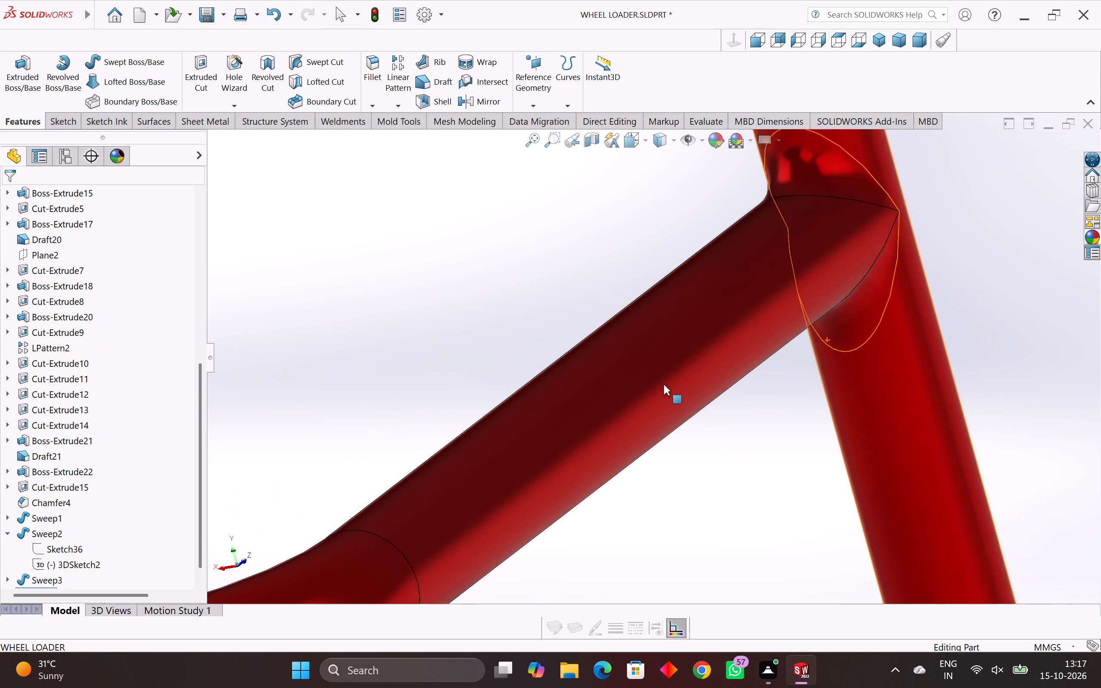
left_click(616, 237)
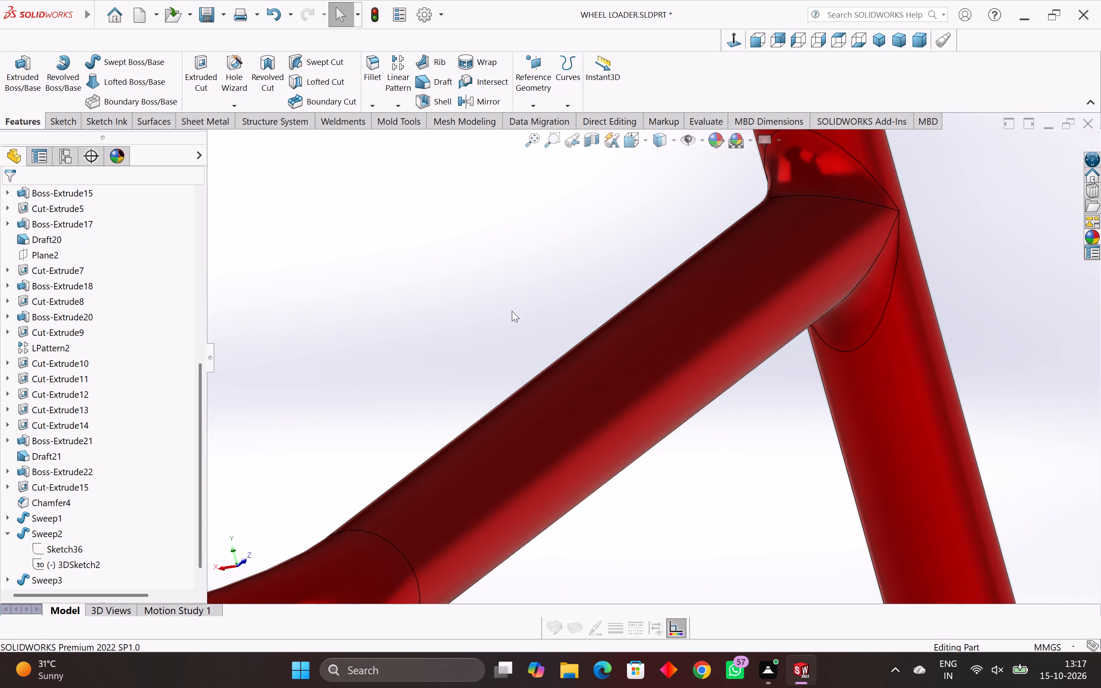
scroll(511, 312, "down", 4)
middle_click_drag(511, 313, 542, 349)
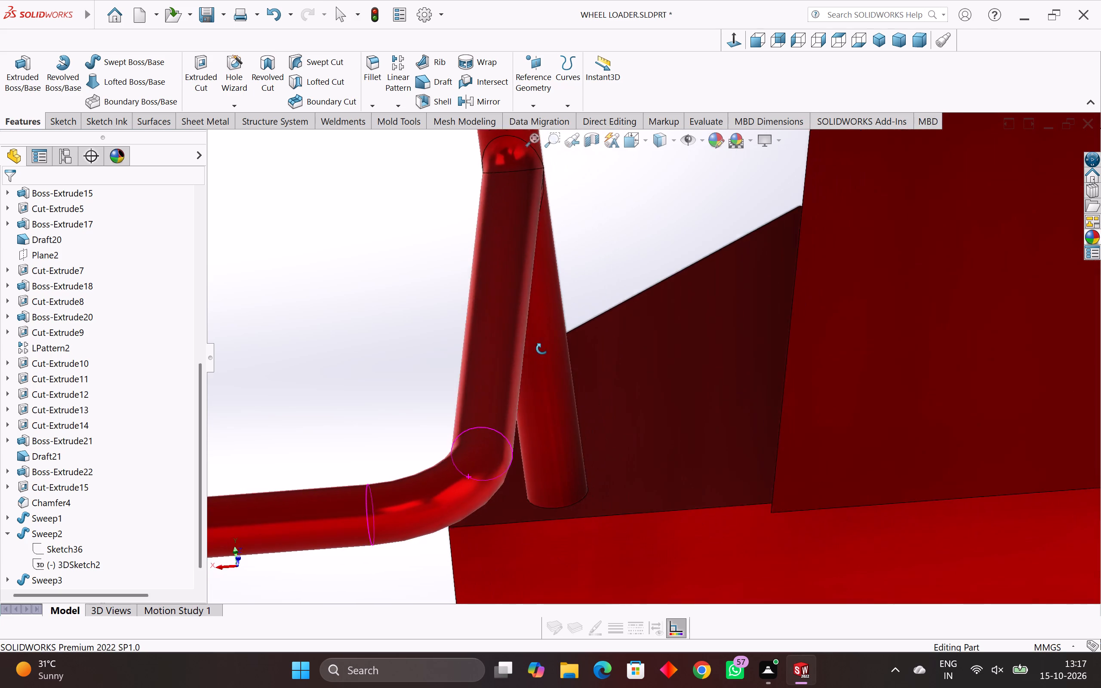
middle_click_drag(542, 349, 542, 350)
scroll(542, 350, "down", 3)
scroll(536, 278, "up", 4)
middle_click_drag(536, 278, 495, 324)
scroll(551, 343, "down", 5)
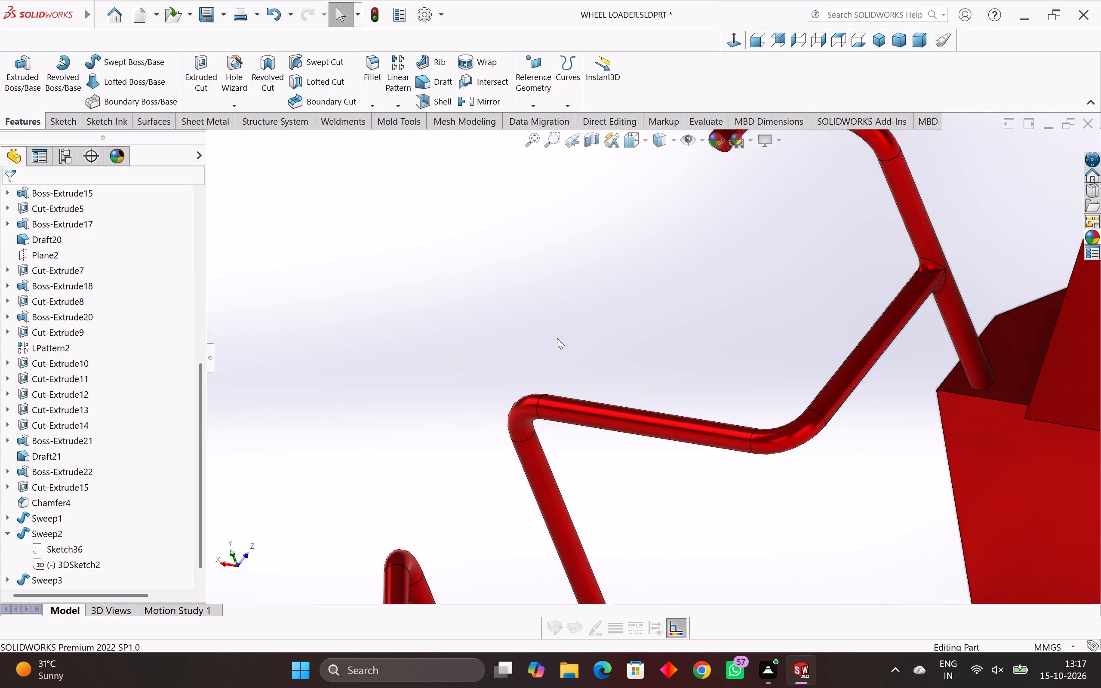
scroll(557, 338, "down", 2)
scroll(907, 313, "up", 4)
scroll(783, 297, "up", 4)
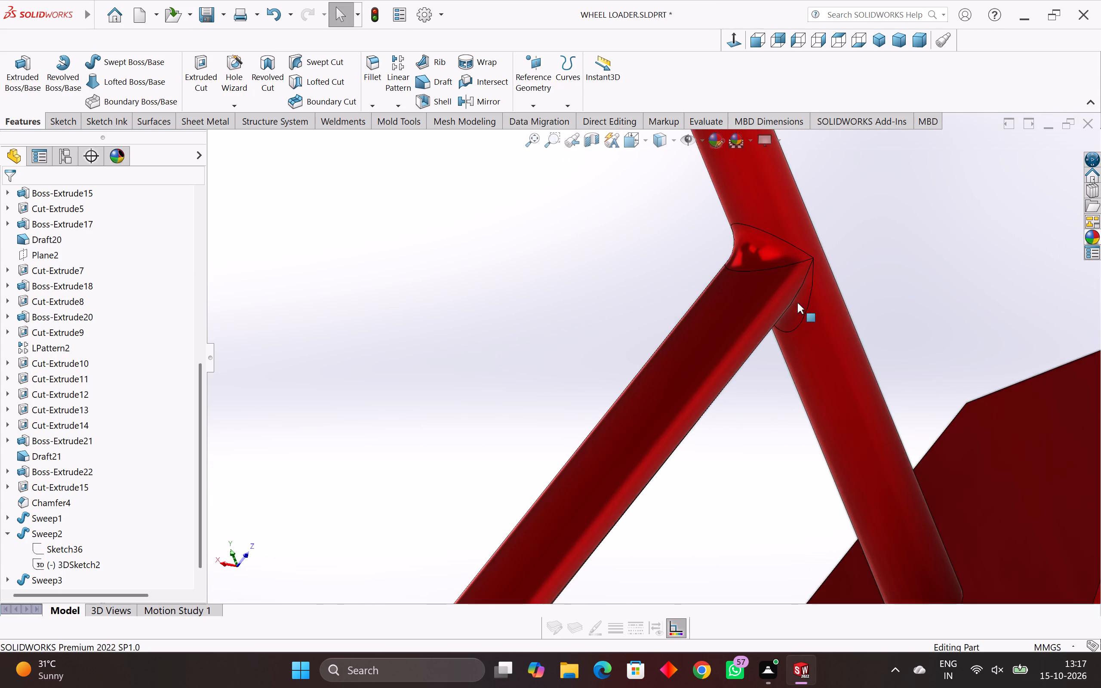
scroll(796, 298, "up", 4)
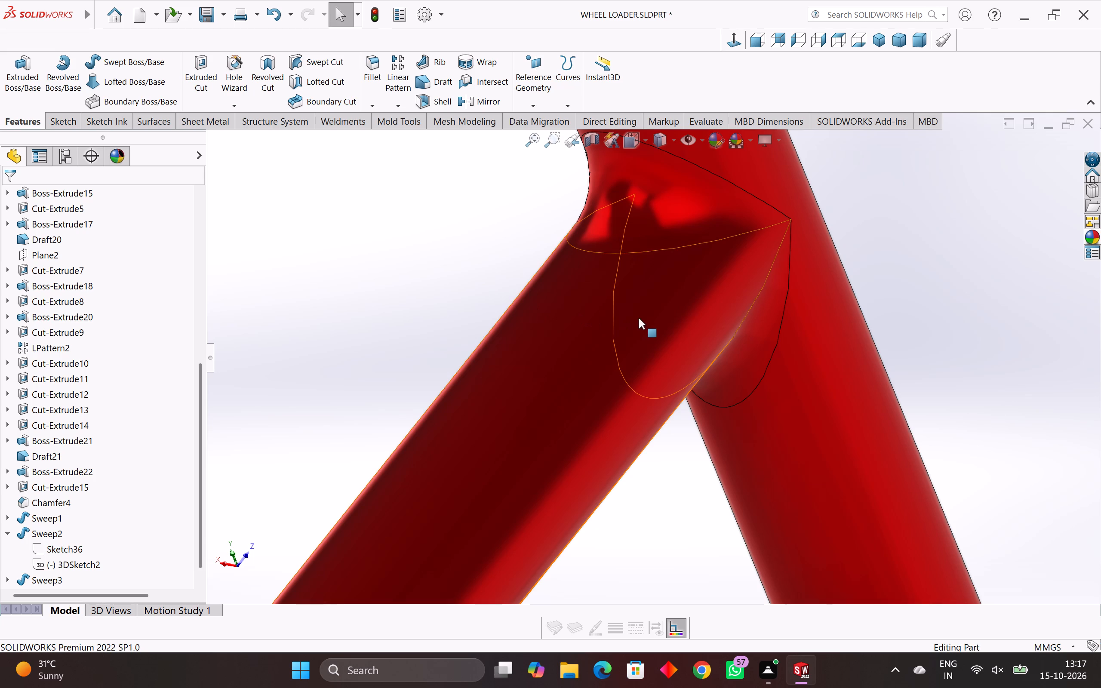
scroll(415, 305, "down", 6)
scroll(451, 308, "down", 3)
middle_click_drag(451, 308, 537, 344)
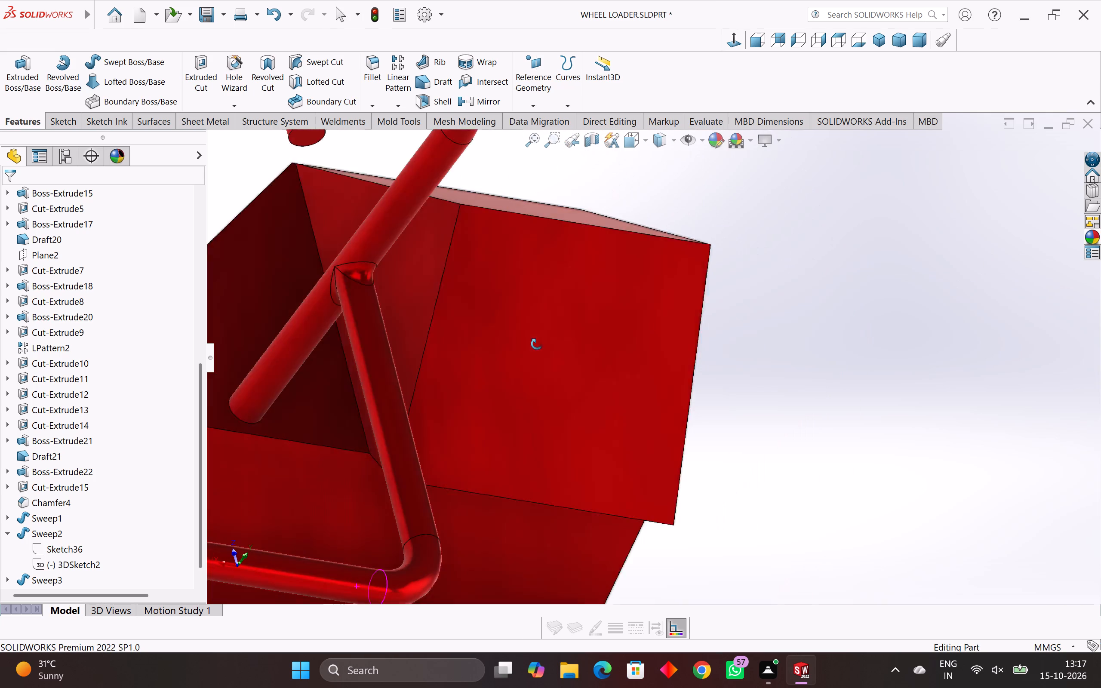
middle_click_drag(537, 344, 539, 345)
scroll(539, 345, "down", 6)
middle_click_drag(543, 349, 578, 376)
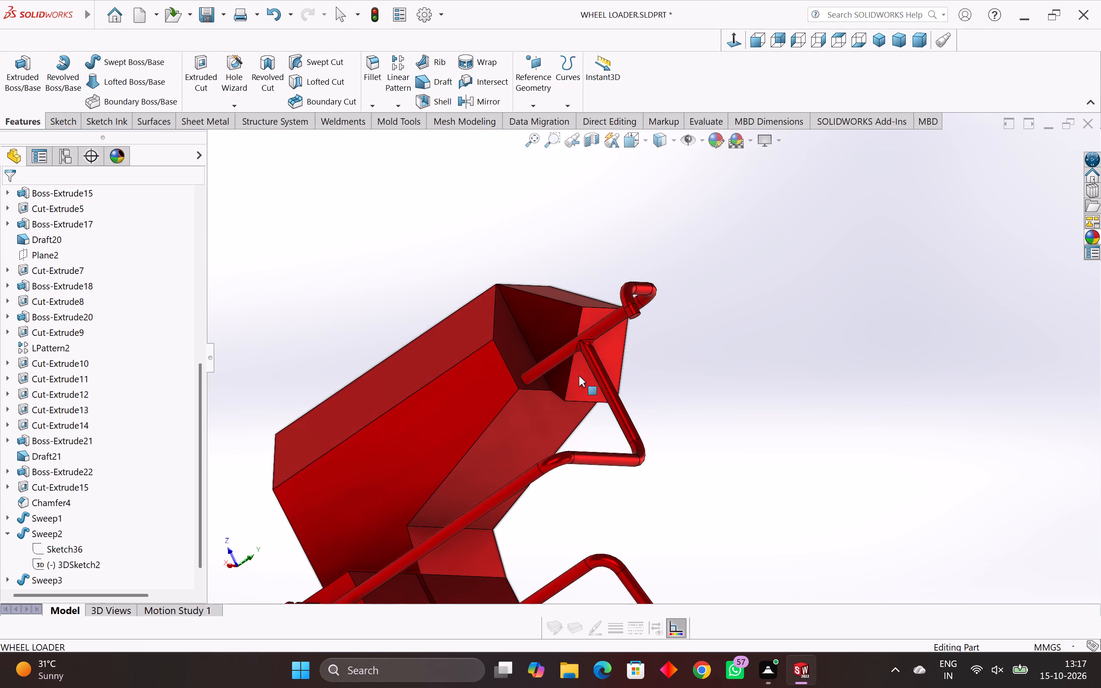
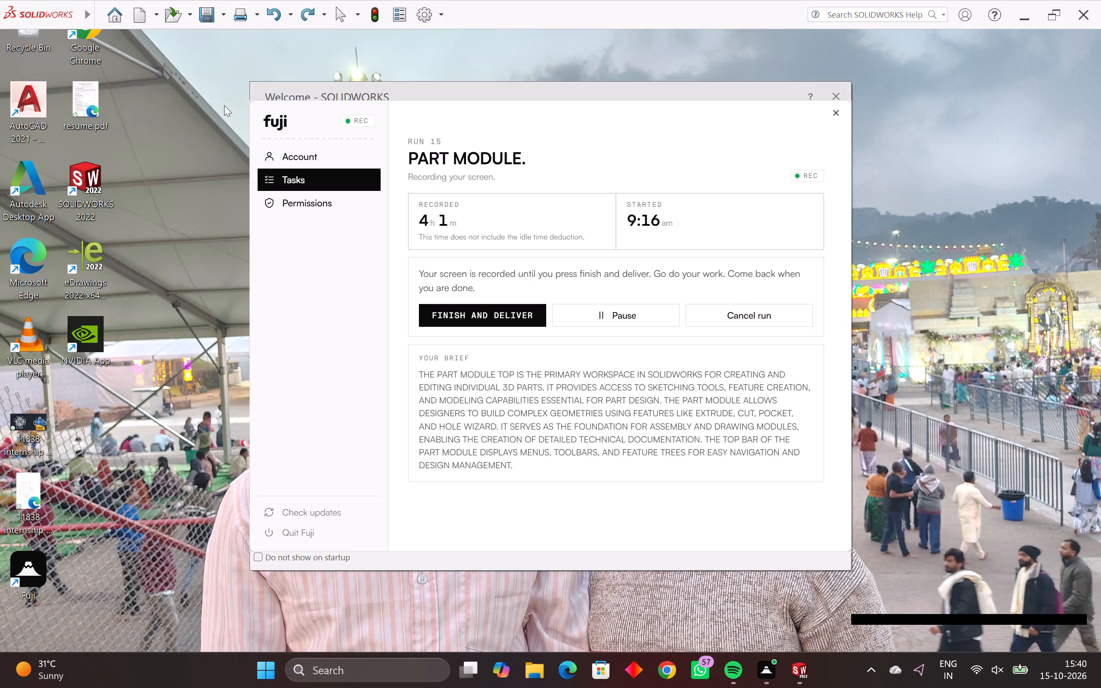
Open the WHEEL LOADER part from the recent documents in SOLIDWORKS.
left_click(183, 72)
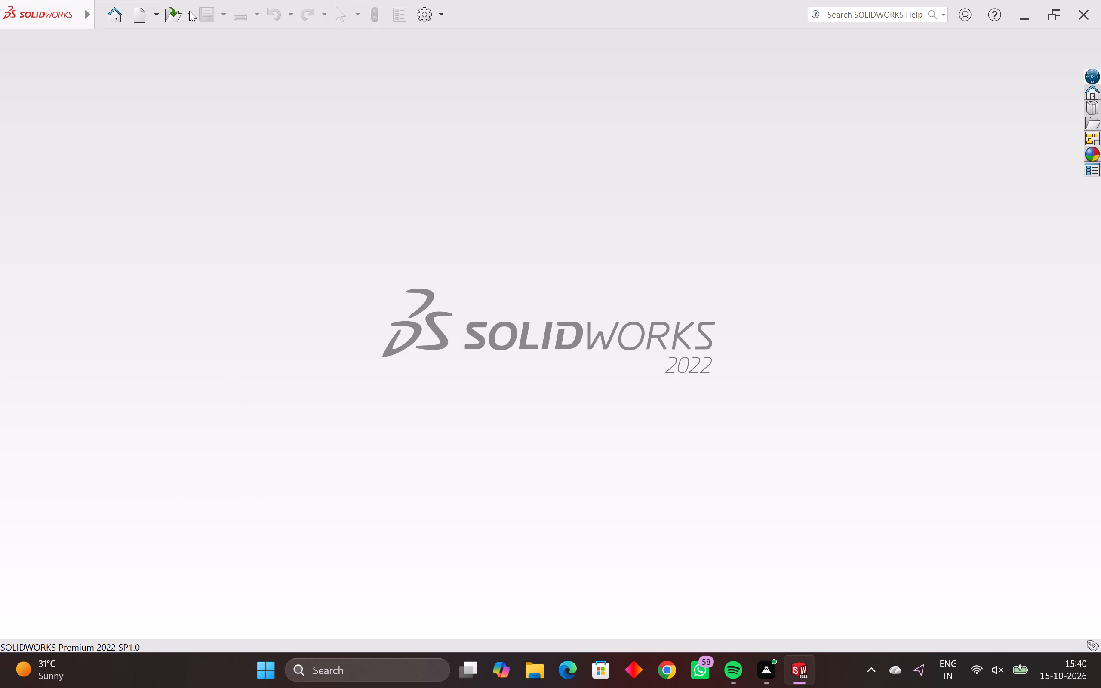
left_click(189, 11)
left_click_drag(191, 16, 188, 22)
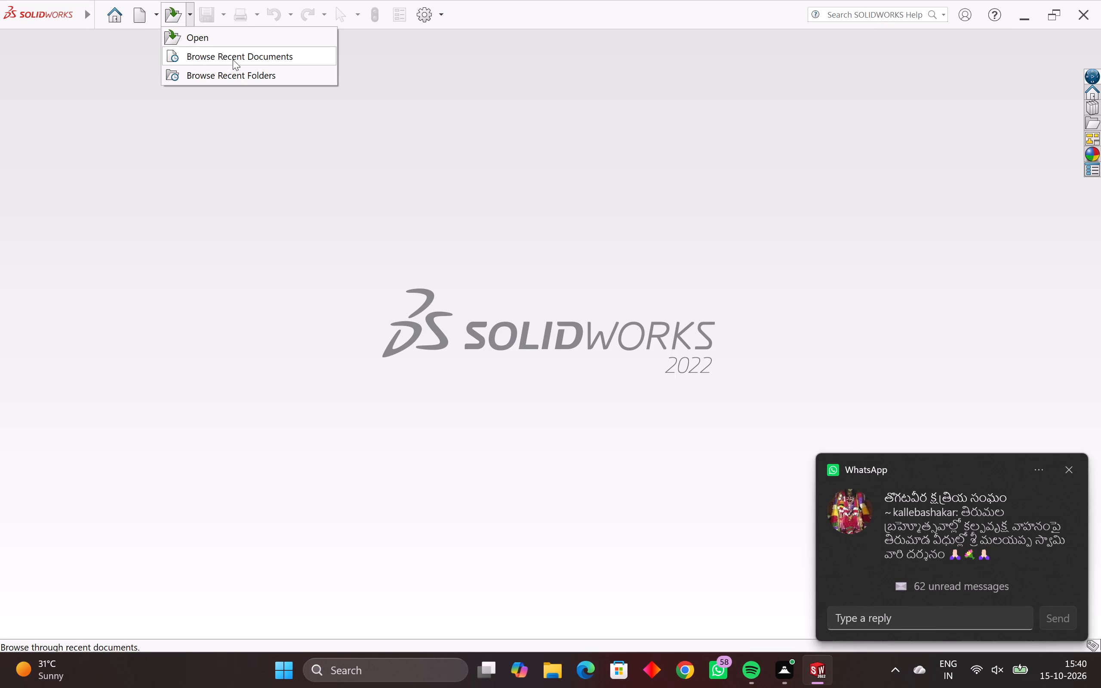
left_click(233, 59)
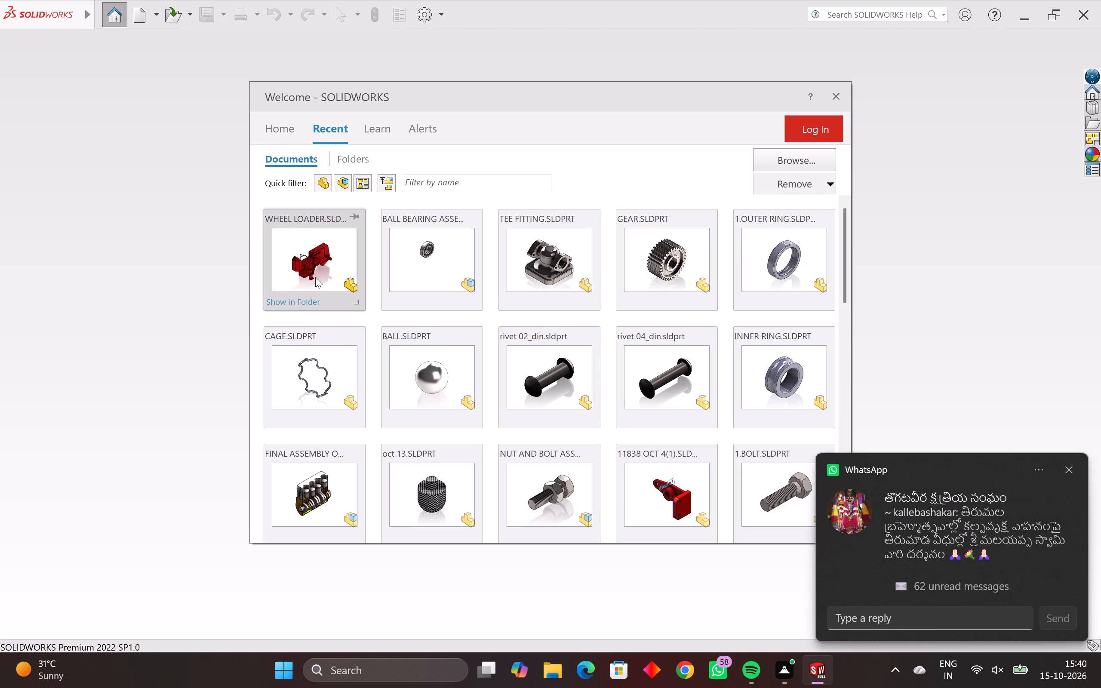
double_click(315, 267)
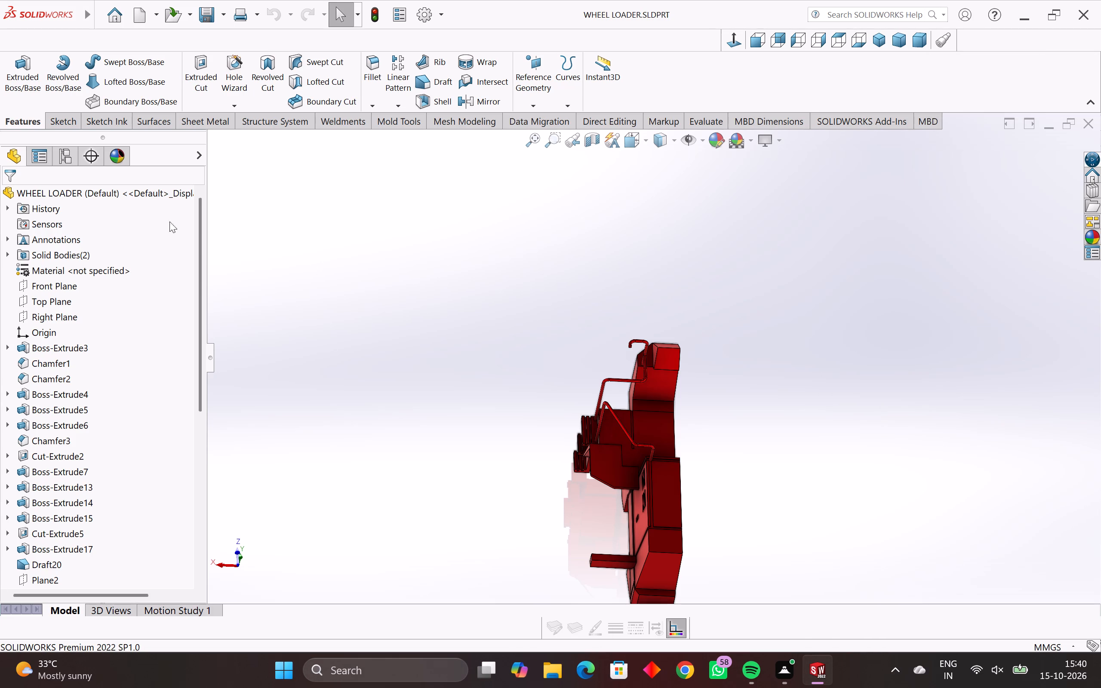
Examine the loader body and its handrails from several sides.
scroll(409, 304, "down", 1)
scroll(539, 362, "down", 1)
scroll(592, 416, "down", 1)
middle_click_drag(611, 465, 464, 426)
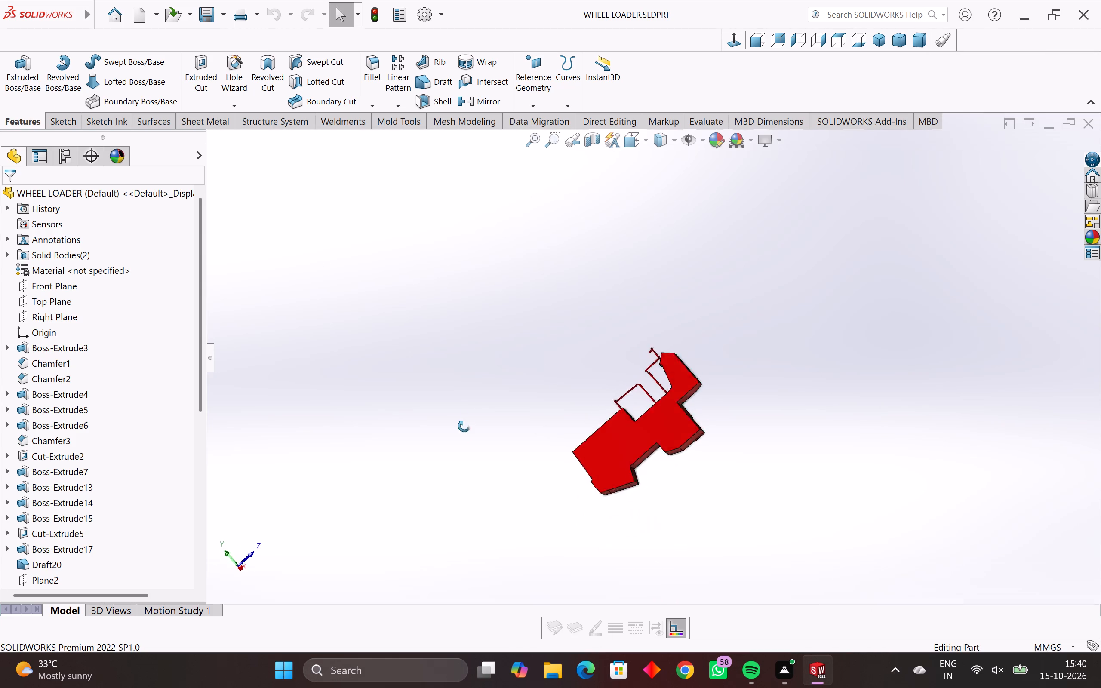
middle_click_drag(464, 426, 532, 586)
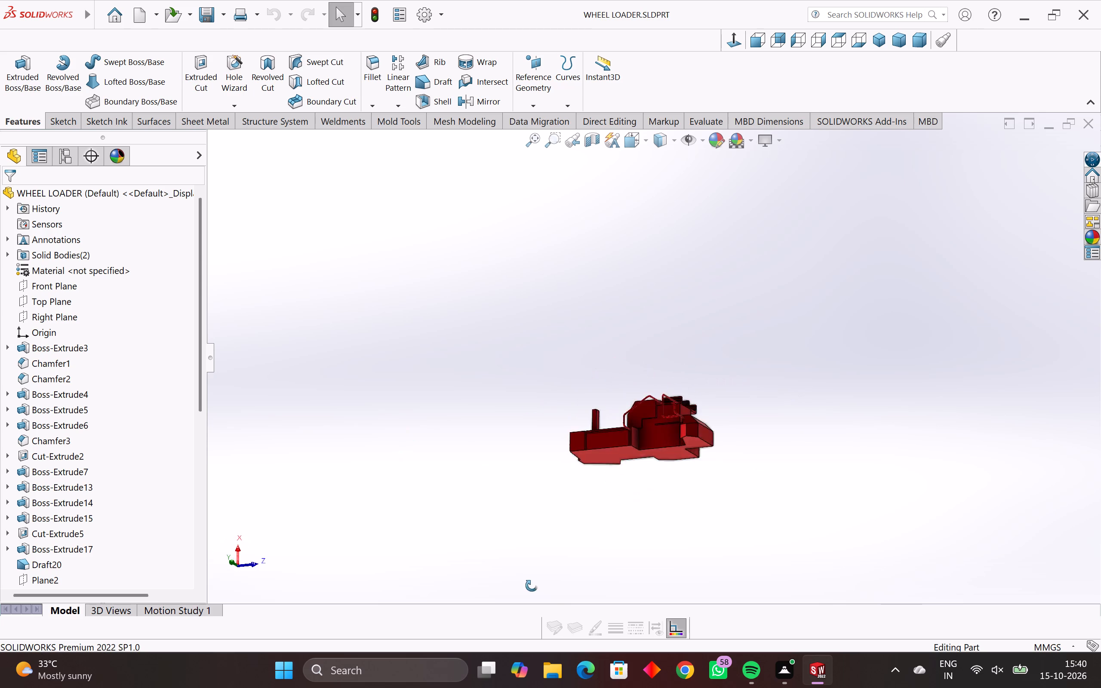
middle_click_drag(532, 586, 623, 434)
scroll(618, 443, "up", 8)
scroll(689, 331, "up", 4)
middle_click_drag(685, 319, 628, 319)
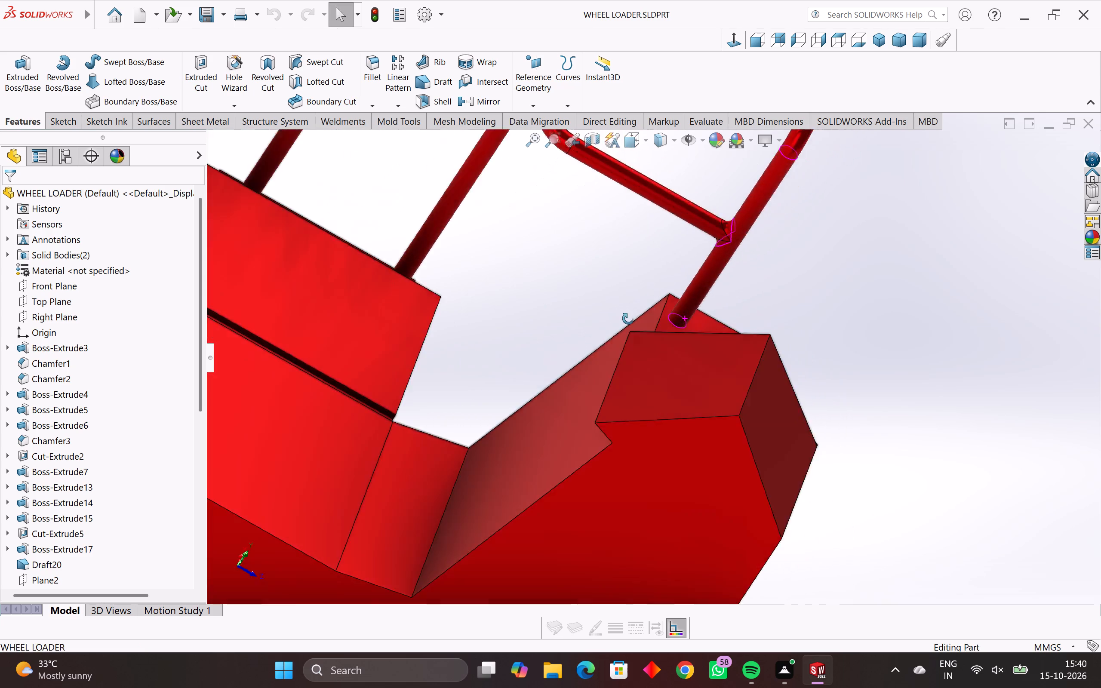
middle_click_drag(628, 319, 431, 525)
scroll(422, 497, "down", 5)
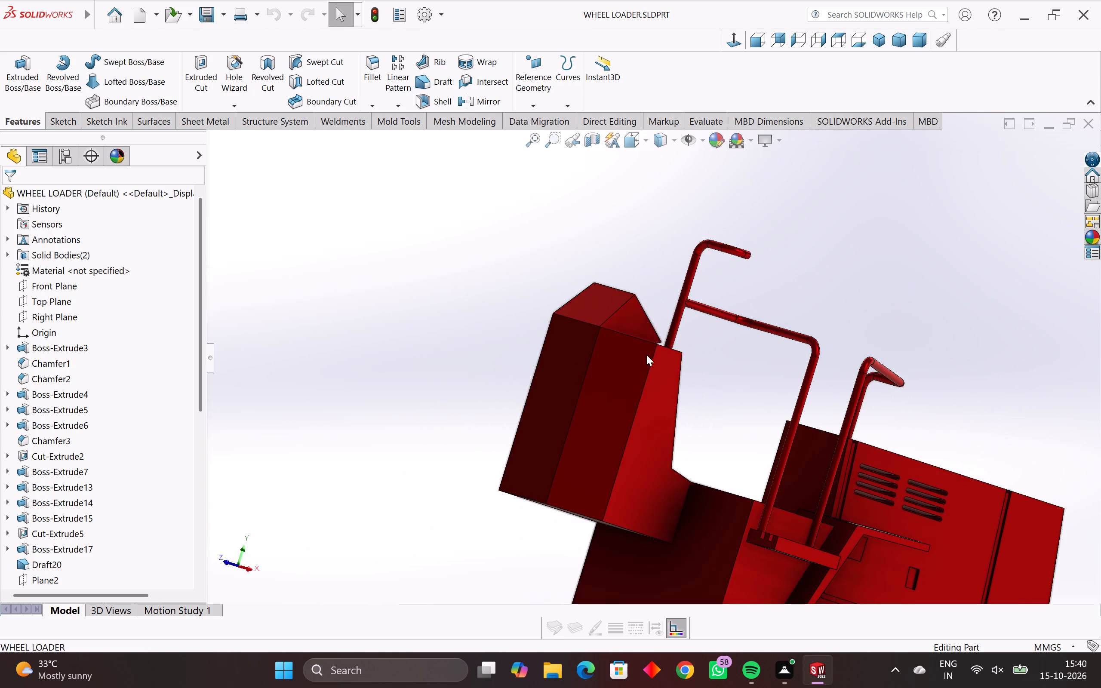
scroll(667, 342, "down", 3)
middle_click_drag(668, 342, 614, 356)
scroll(614, 356, "up", 4)
scroll(665, 350, "up", 5)
middle_click_drag(665, 350, 639, 338)
scroll(643, 334, "down", 5)
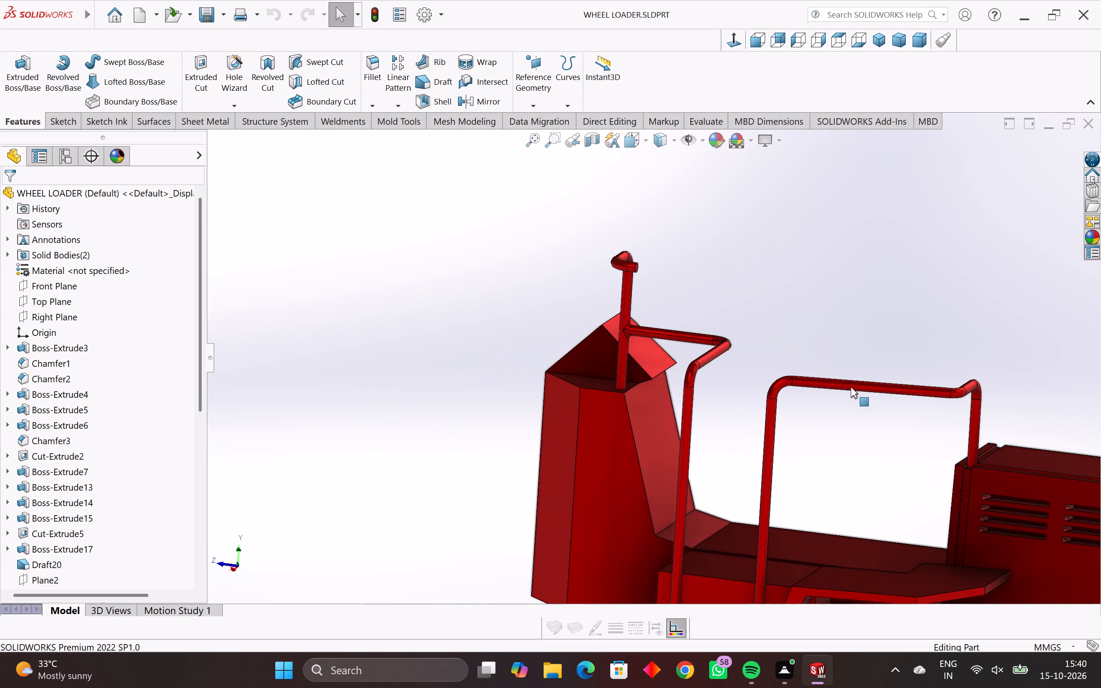
scroll(851, 392, "down", 3)
middle_click_drag(843, 429, 864, 423)
scroll(864, 424, "down", 2)
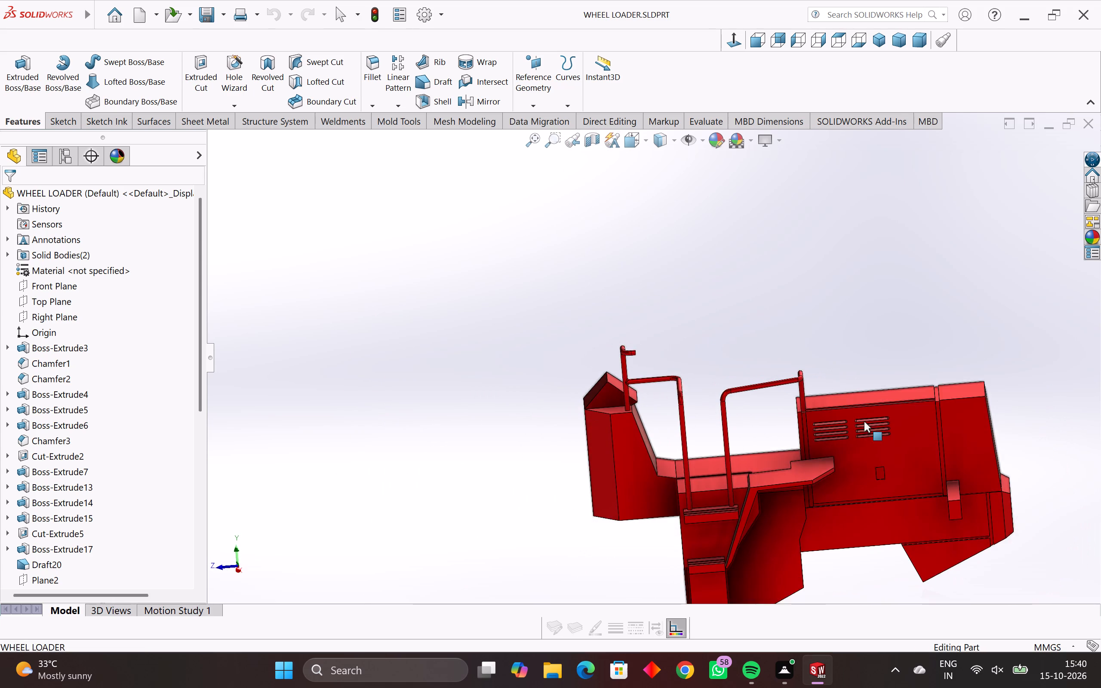
Examine the two groups of vent slots on the side of the rear engine housing.
scroll(860, 421, "up", 4)
scroll(860, 421, "down", 2)
scroll(831, 396, "up", 5)
middle_click_drag(671, 372, 713, 380)
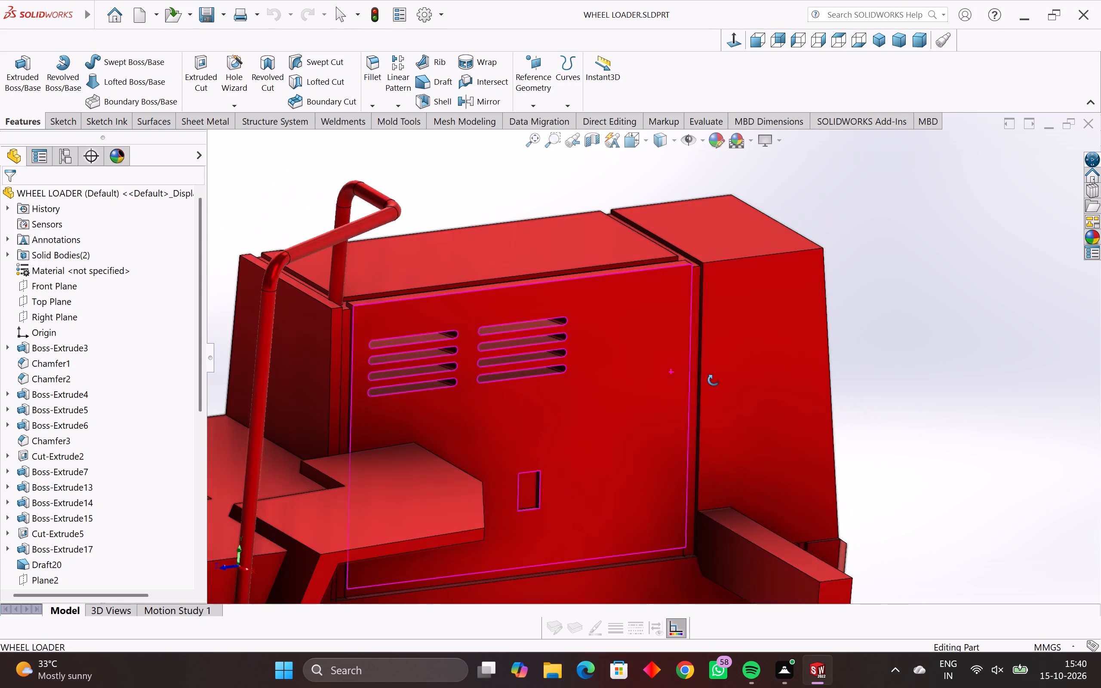
middle_click_drag(713, 380, 671, 388)
scroll(530, 354, "up", 4)
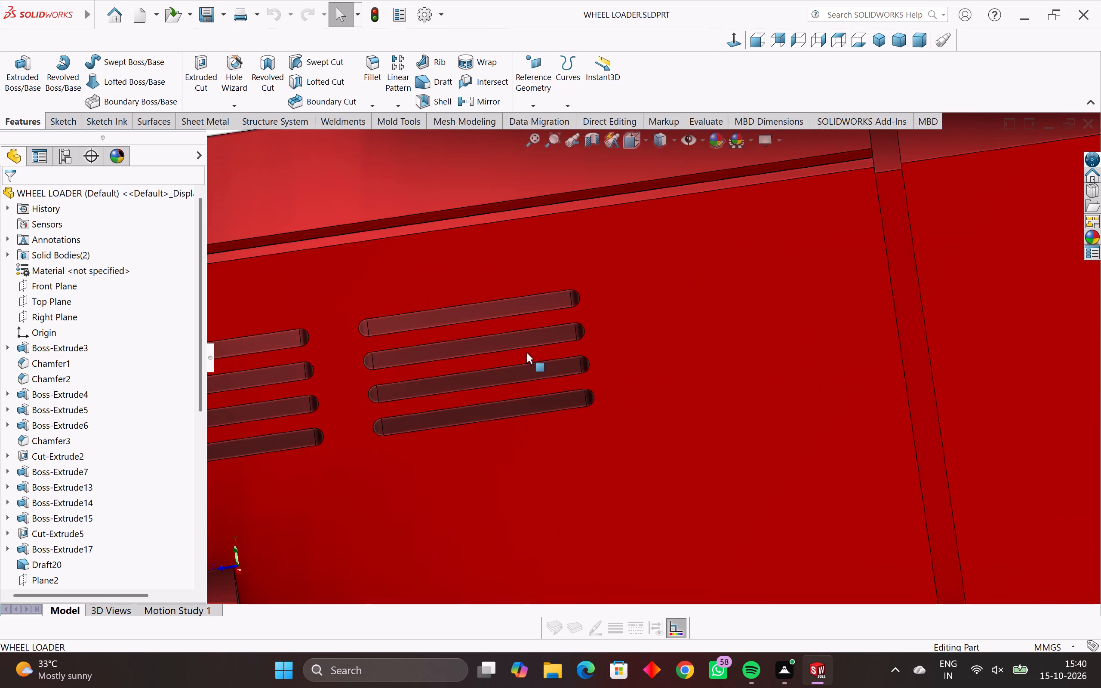
scroll(512, 338, "up", 2)
middle_click_drag(511, 337, 514, 325)
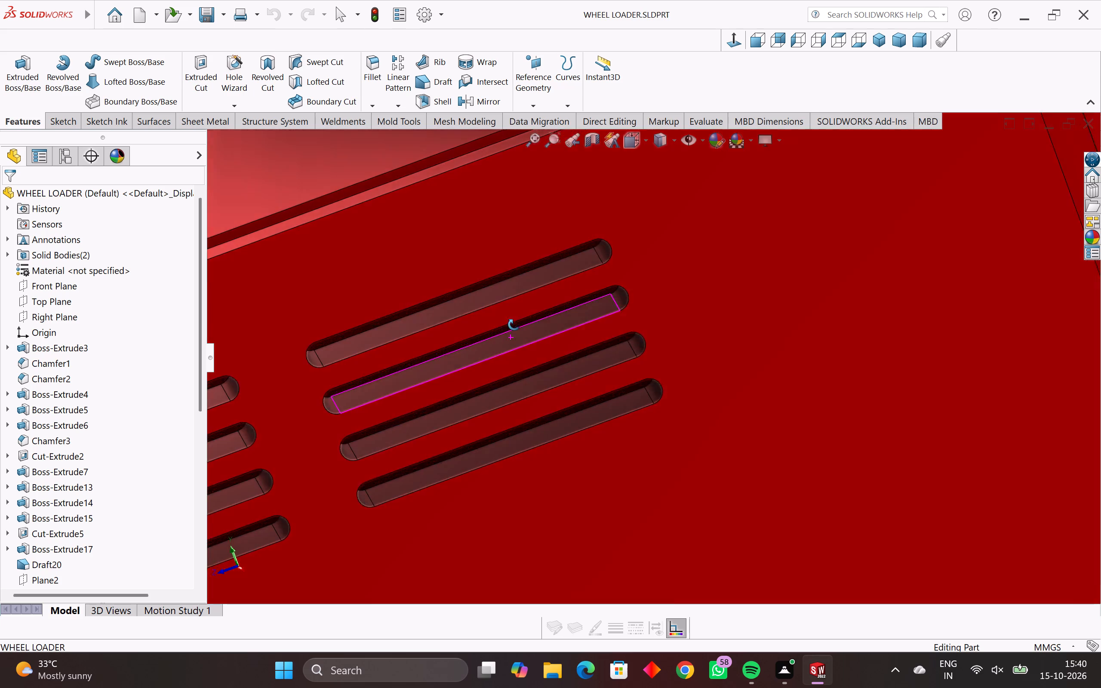
scroll(514, 325, "down", 3)
middle_click_drag(514, 325, 512, 326)
scroll(504, 337, "down", 4)
middle_click_drag(503, 339, 494, 439)
scroll(450, 382, "down", 3)
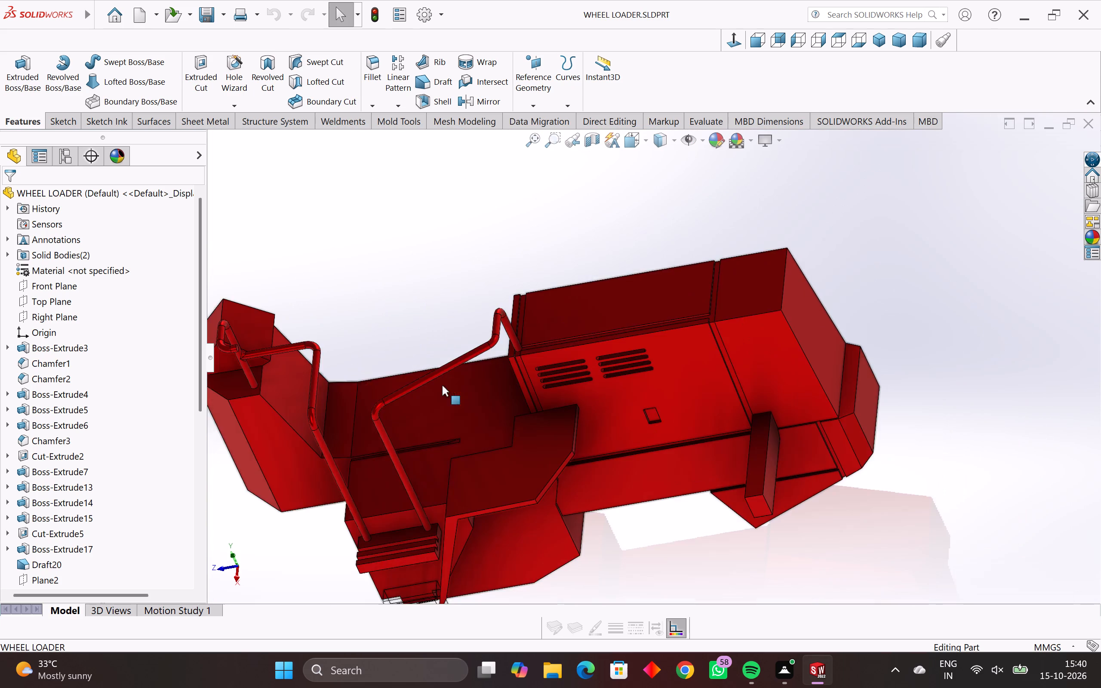
scroll(442, 385, "down", 1)
middle_click_drag(424, 393, 441, 356)
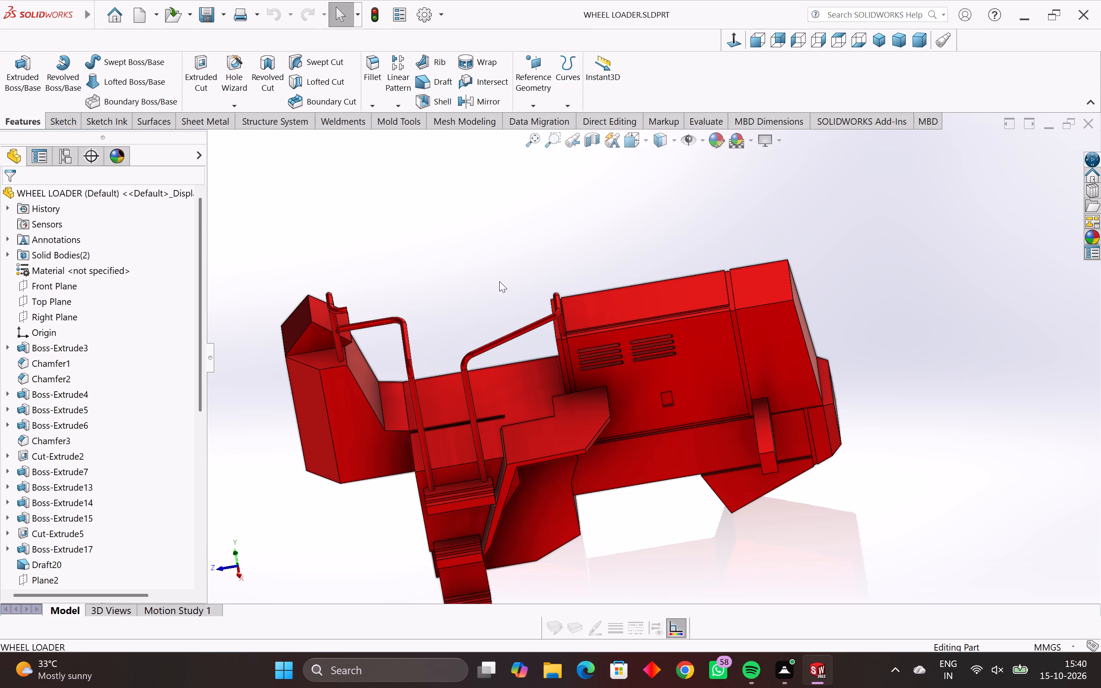
Examine the rear handrail, the platform, the steps and the whole loader from several angles.
scroll(568, 332, "up", 4)
middle_click_drag(565, 329, 569, 297)
scroll(562, 329, "up", 1)
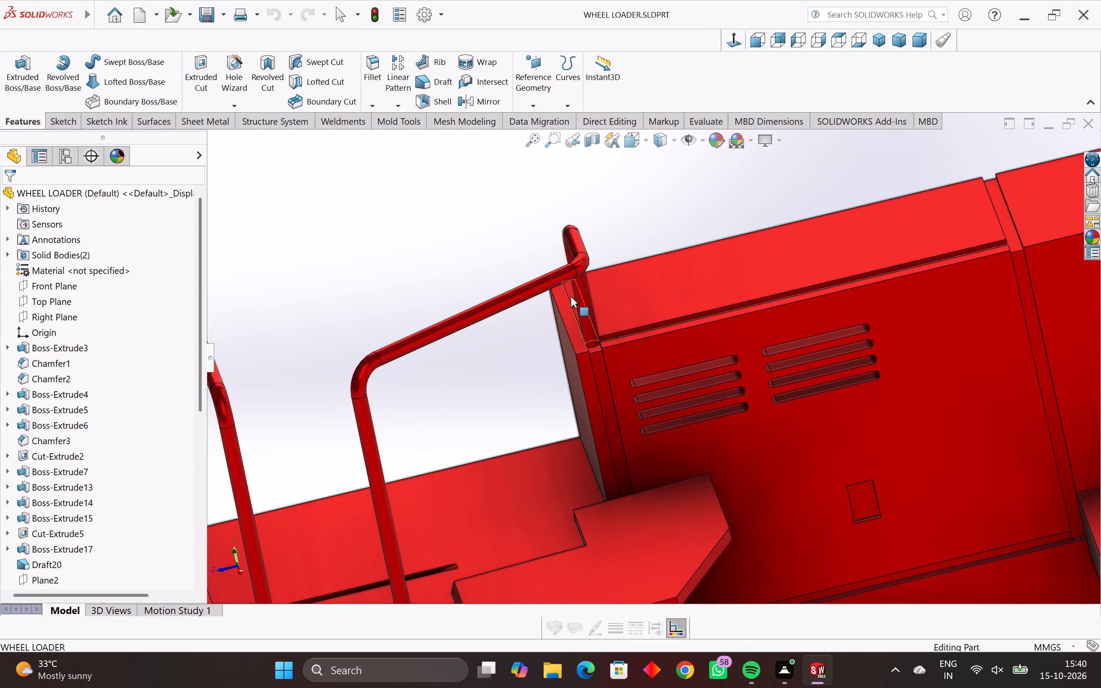
middle_click_drag(312, 394, 346, 397)
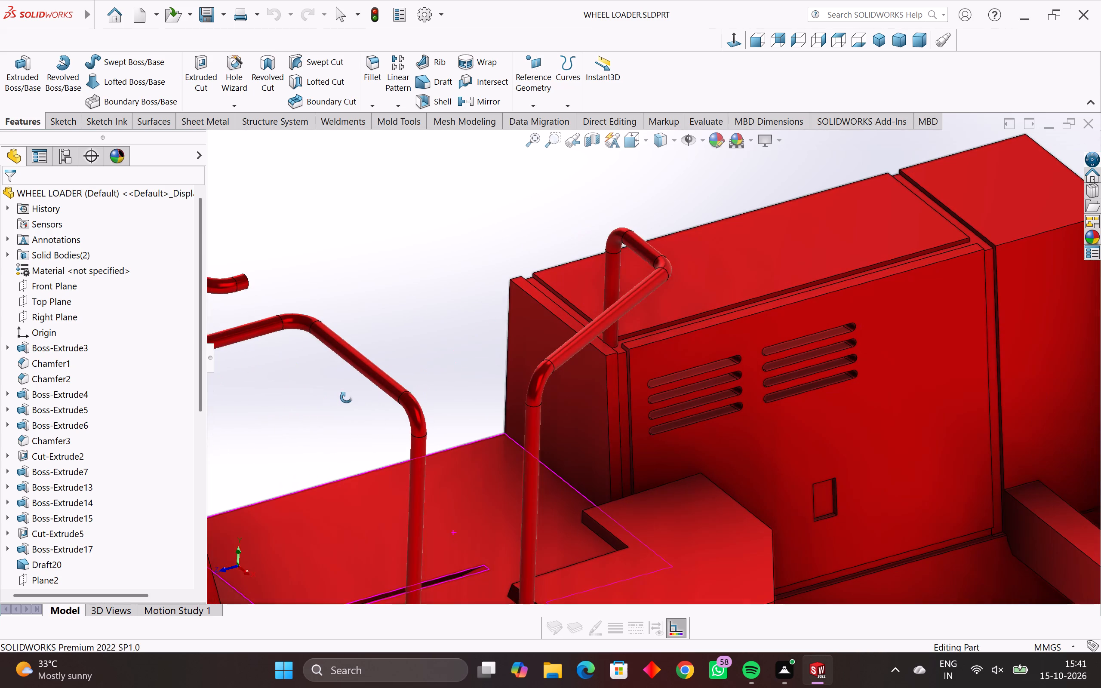
middle_click_drag(346, 397, 344, 397)
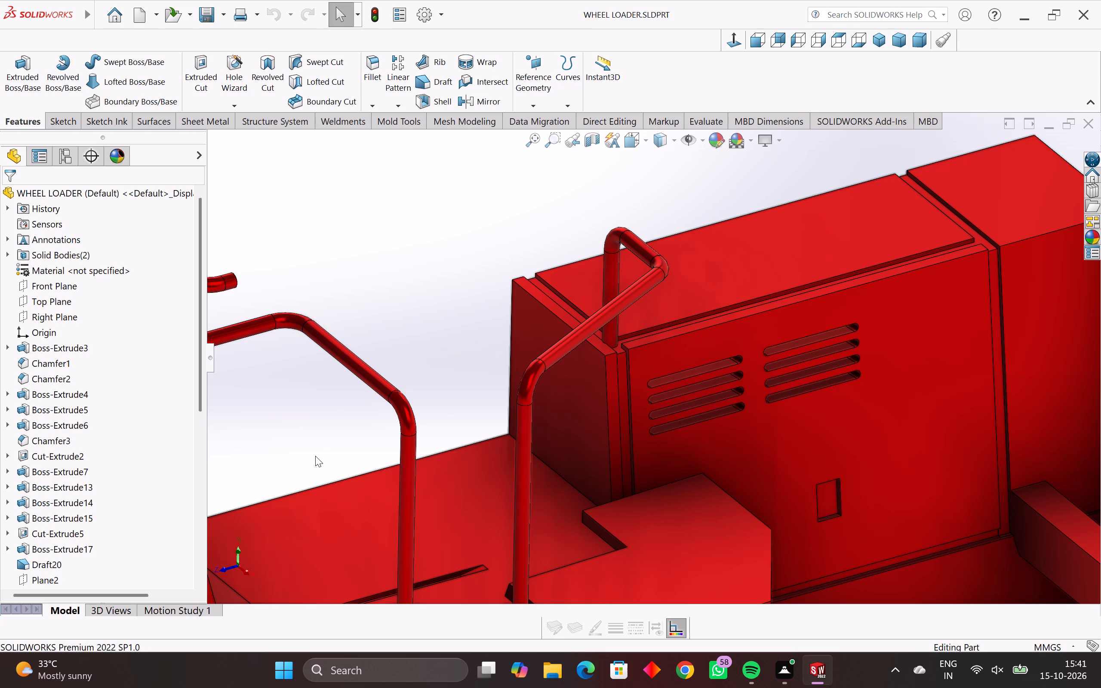
scroll(313, 457, "up", 1)
scroll(317, 457, "down", 3)
middle_click_drag(415, 456, 392, 411)
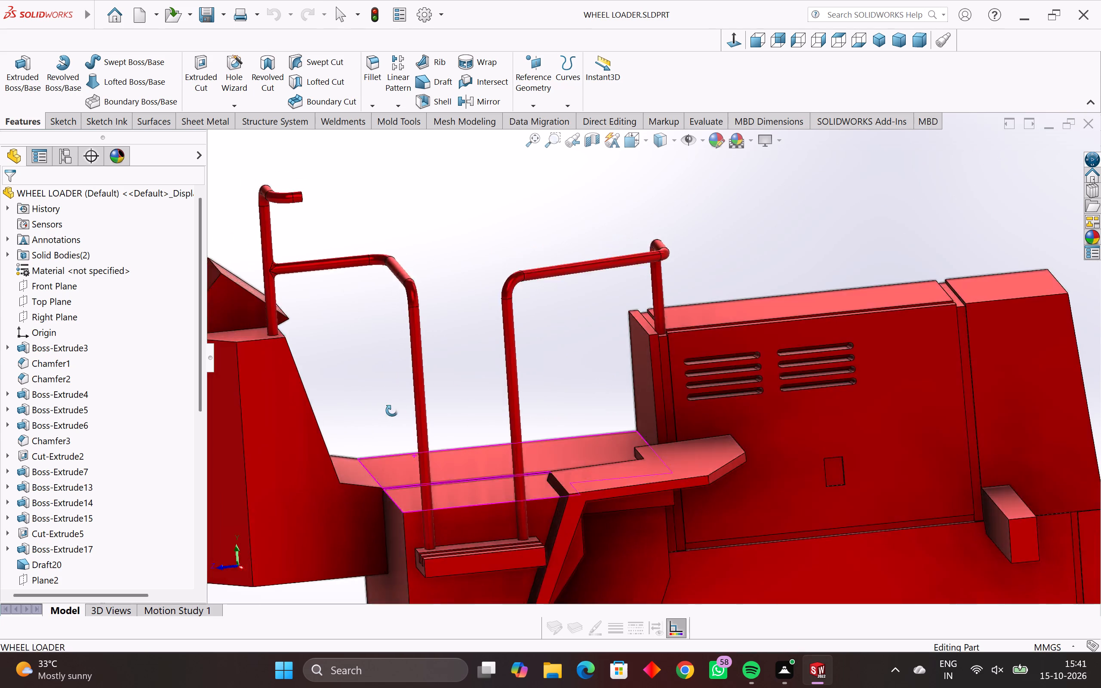
middle_click_drag(392, 411, 375, 419)
scroll(381, 418, "down", 4)
middle_click_drag(397, 425, 420, 407)
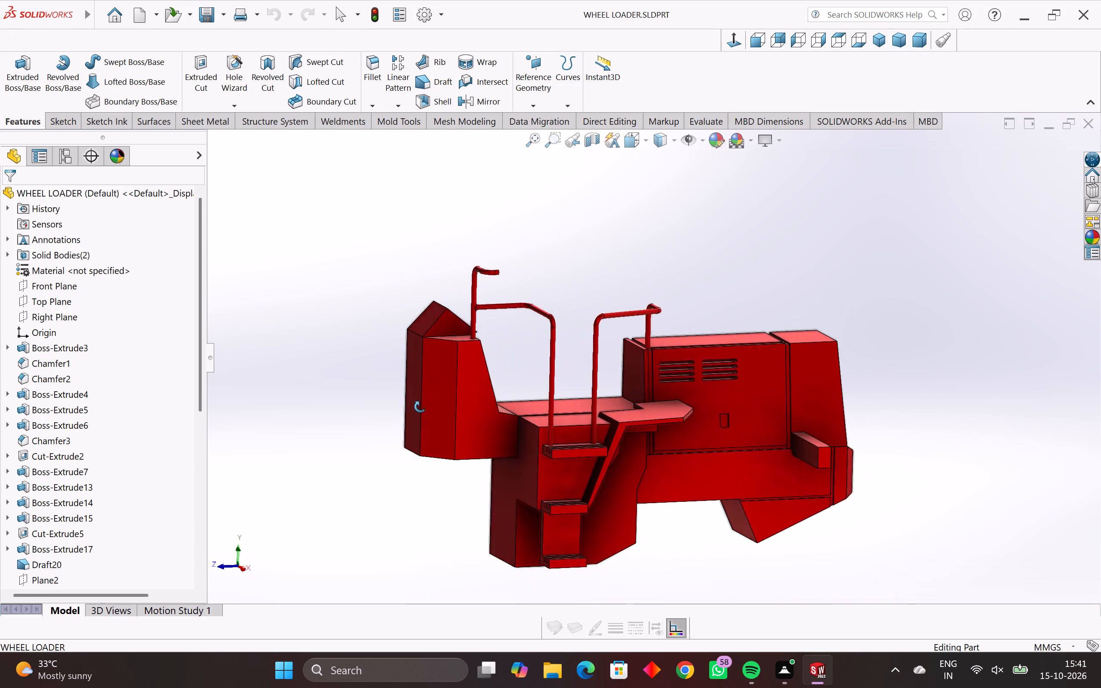
middle_click_drag(420, 407, 402, 506)
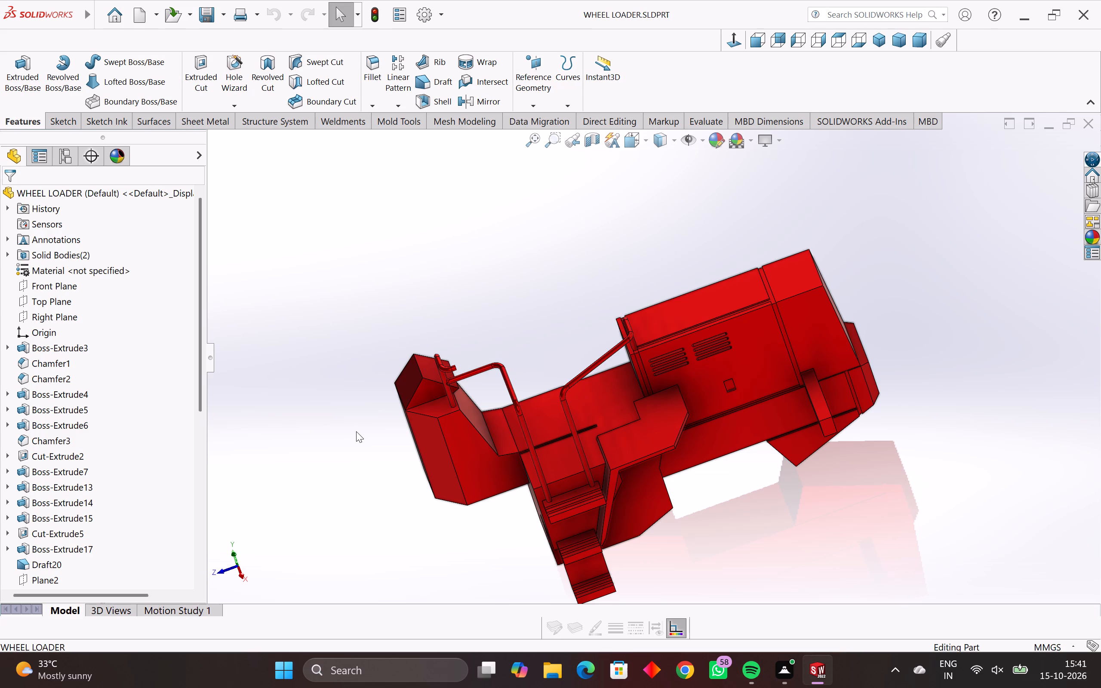
middle_click_drag(524, 372, 462, 319)
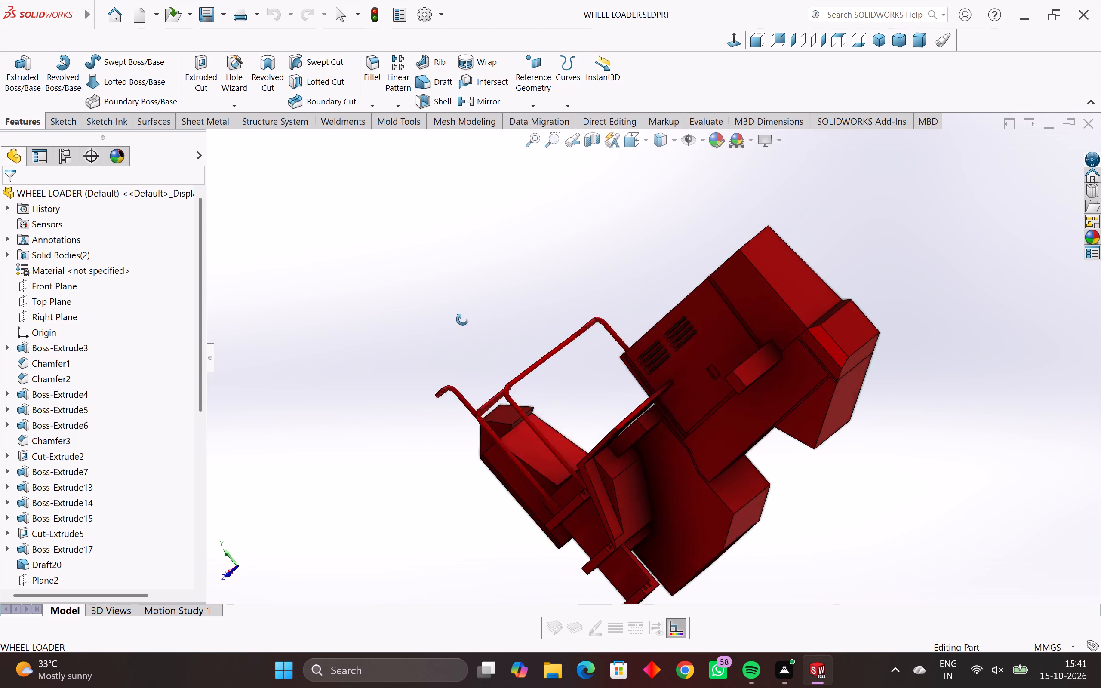
middle_click_drag(462, 319, 558, 431)
scroll(584, 437, "up", 1)
scroll(563, 489, "down", 3)
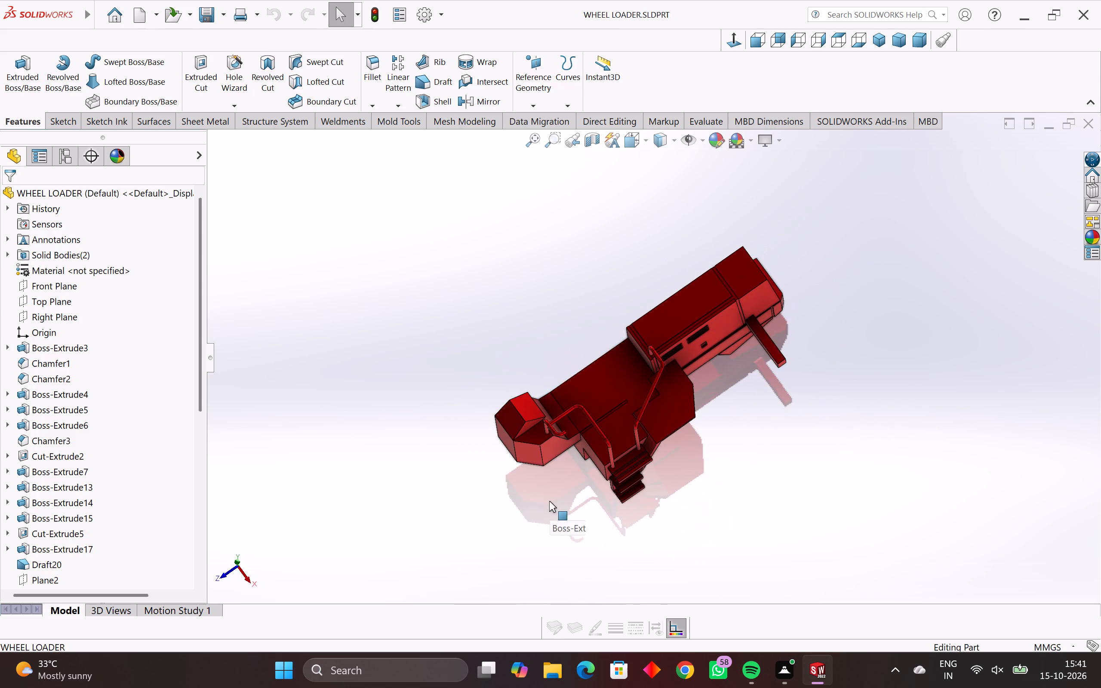
middle_click_drag(549, 500, 532, 323)
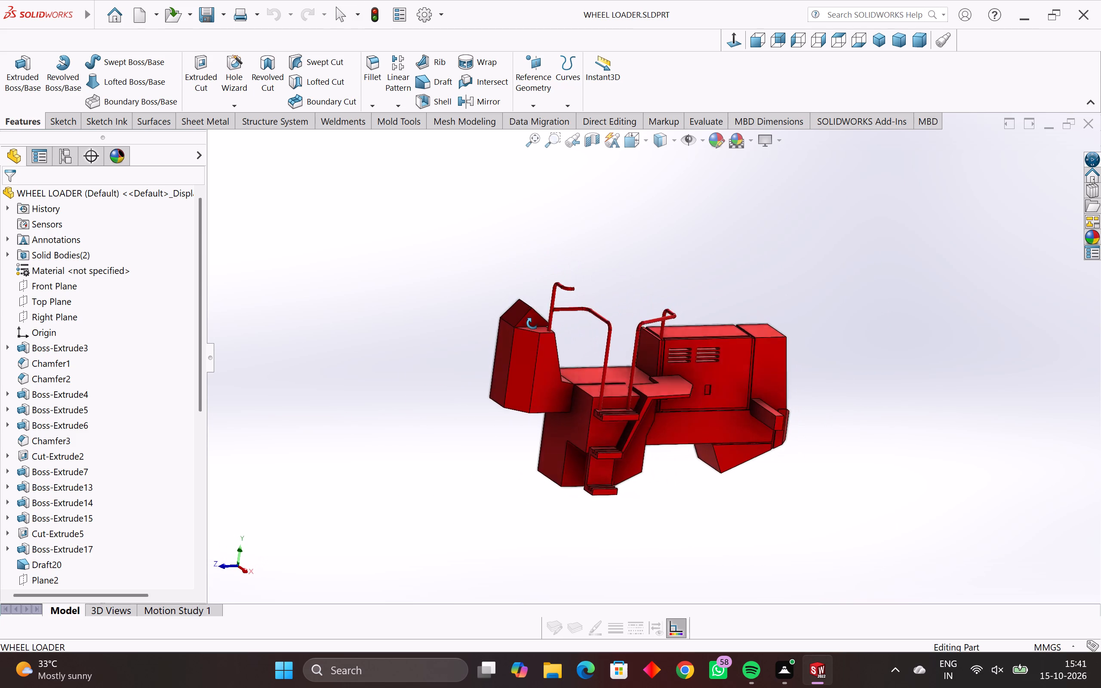
middle_click_drag(532, 323, 532, 330)
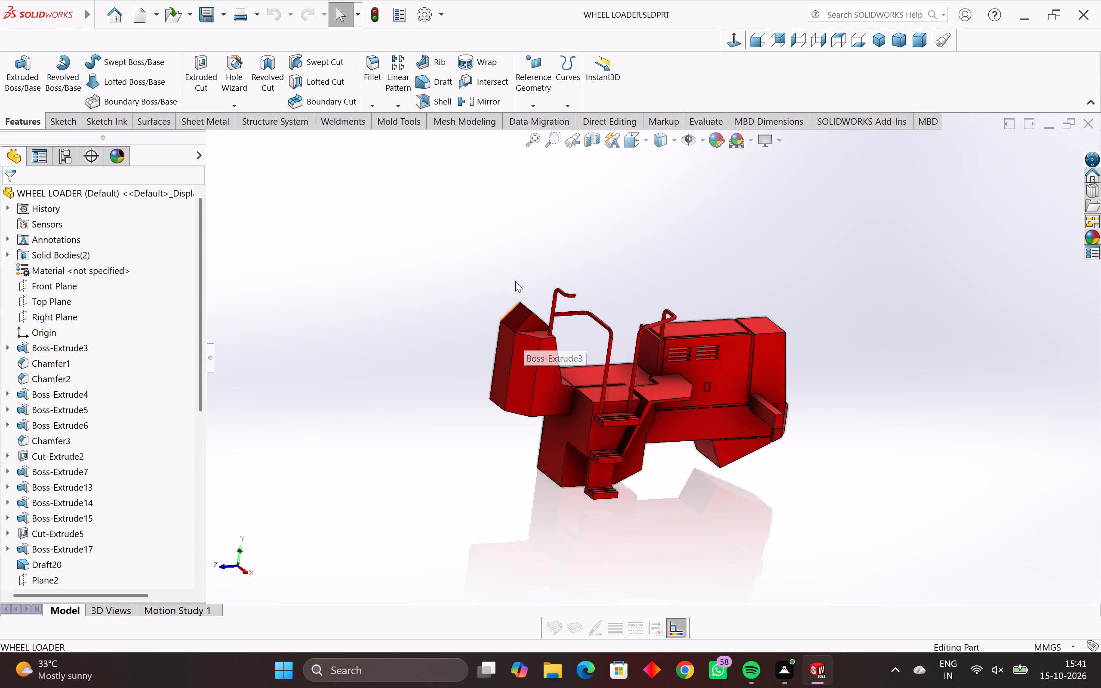
middle_click_drag(561, 387, 544, 403)
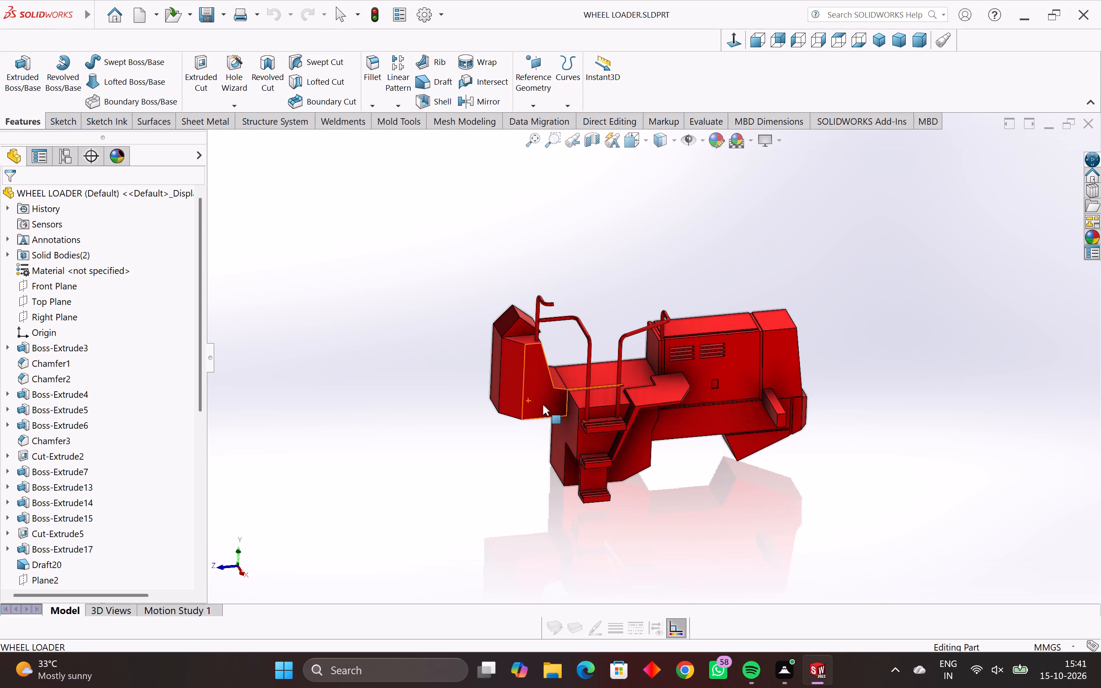
Examine the small rectangular recess below the vent slots on the rear housing and the feature that forms it.
scroll(533, 387, "up", 1)
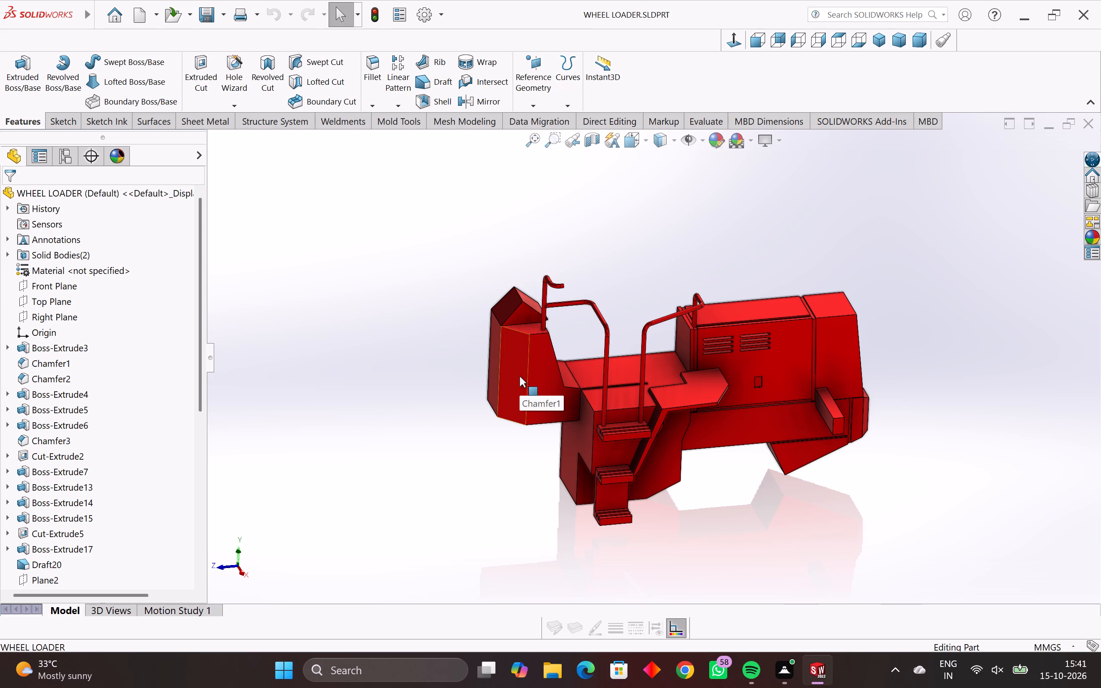
scroll(697, 408, "up", 2)
middle_click_drag(695, 415, 679, 415)
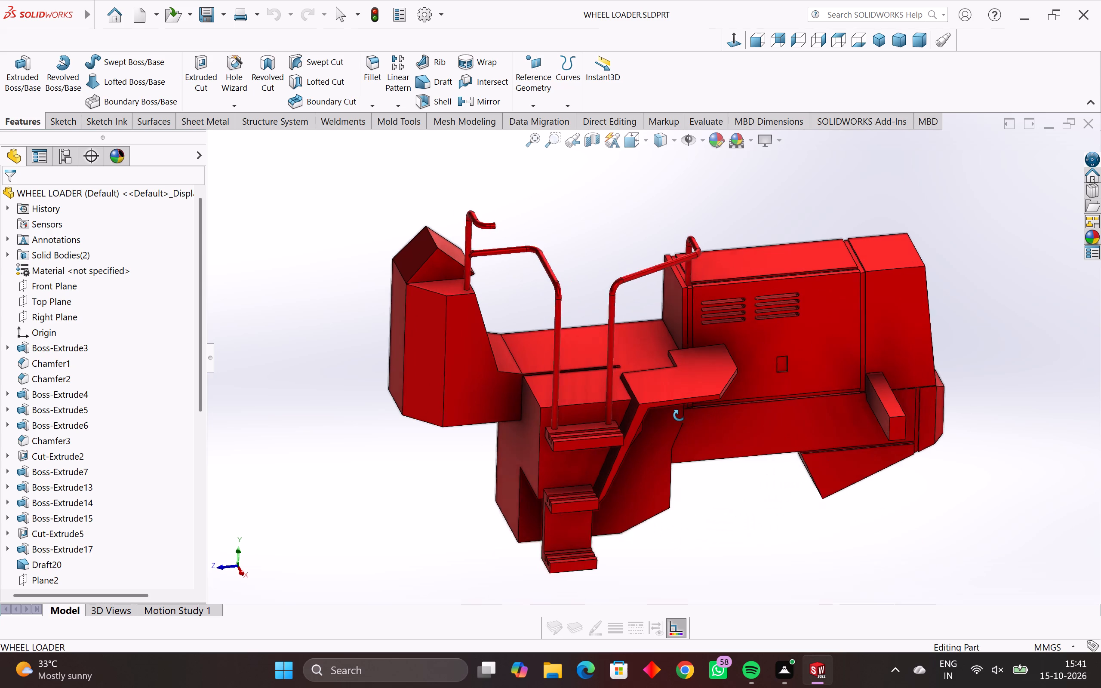
middle_click_drag(679, 415, 690, 413)
scroll(766, 389, "up", 6)
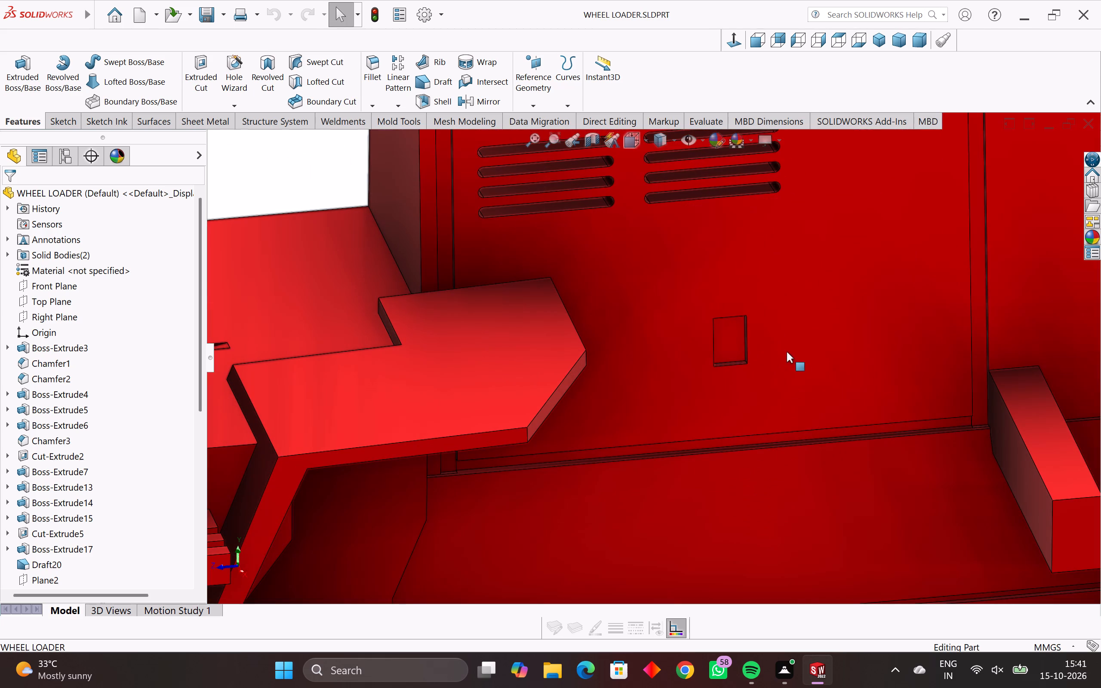
middle_click_drag(737, 353, 735, 372)
scroll(735, 372, "up", 7)
scroll(680, 341, "up", 1)
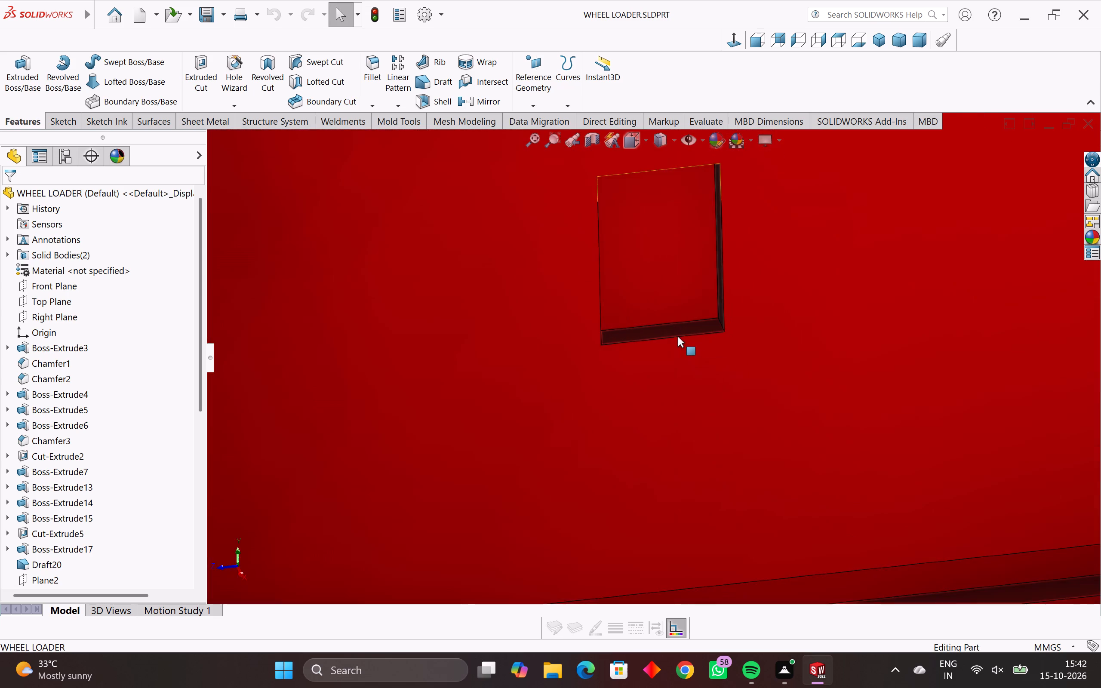
middle_click_drag(677, 336, 594, 157)
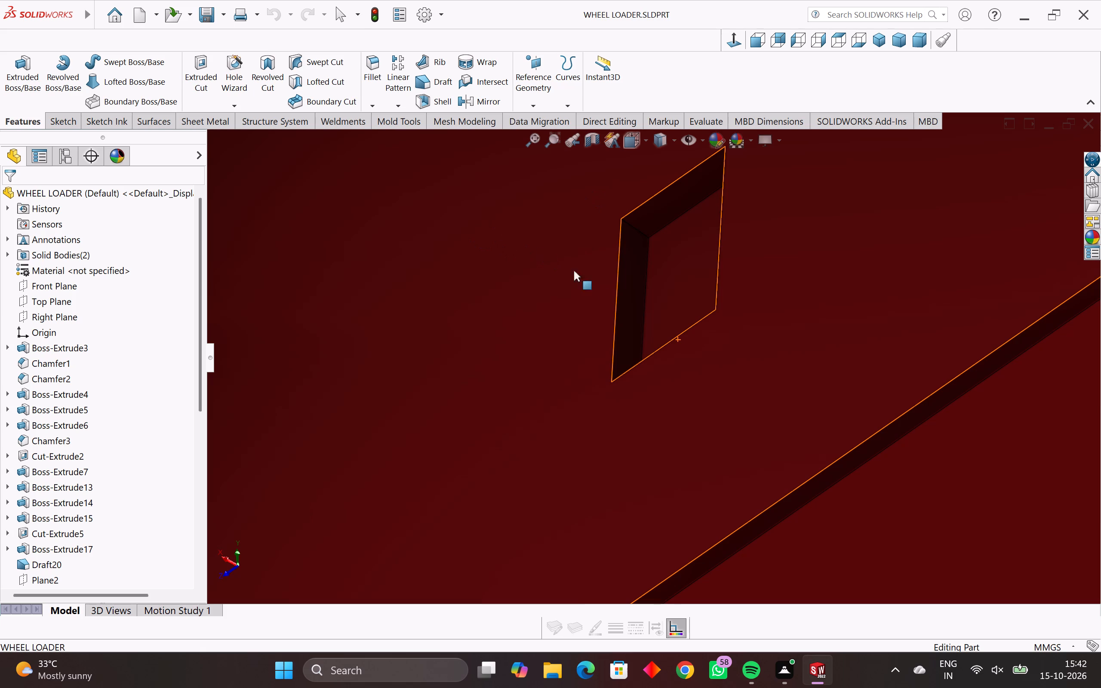
scroll(606, 294, "down", 1)
middle_click_drag(657, 268, 644, 264)
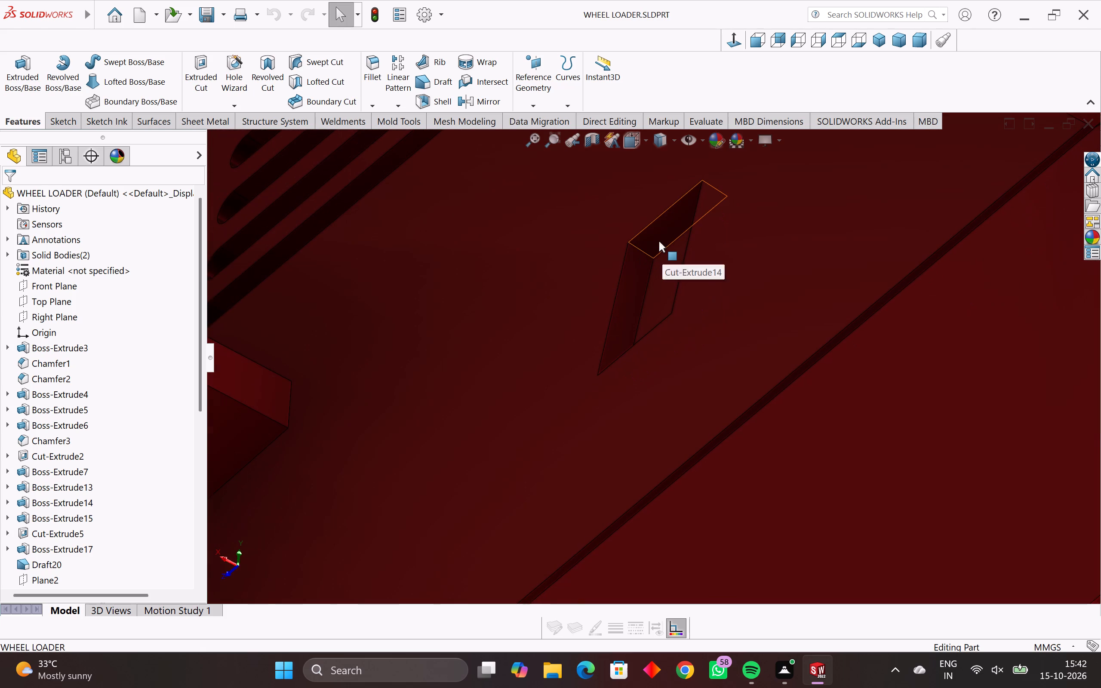
left_click(659, 241)
scroll(663, 295, "down", 3)
scroll(630, 327, "down", 4)
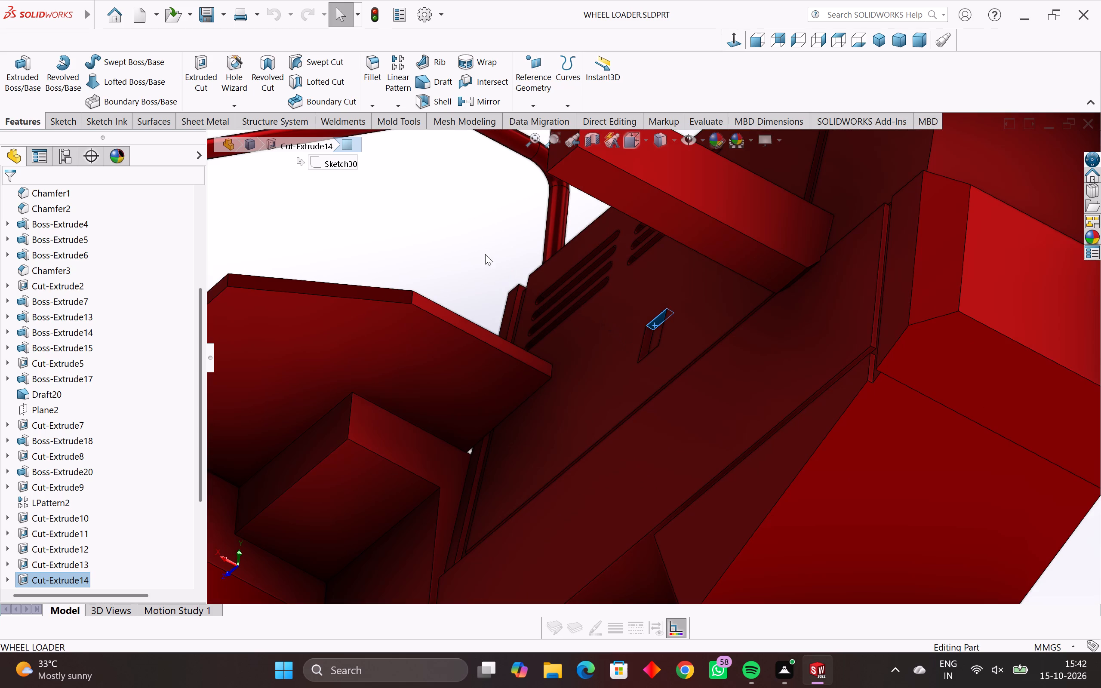
left_click(485, 254)
middle_click_drag(556, 307, 600, 372)
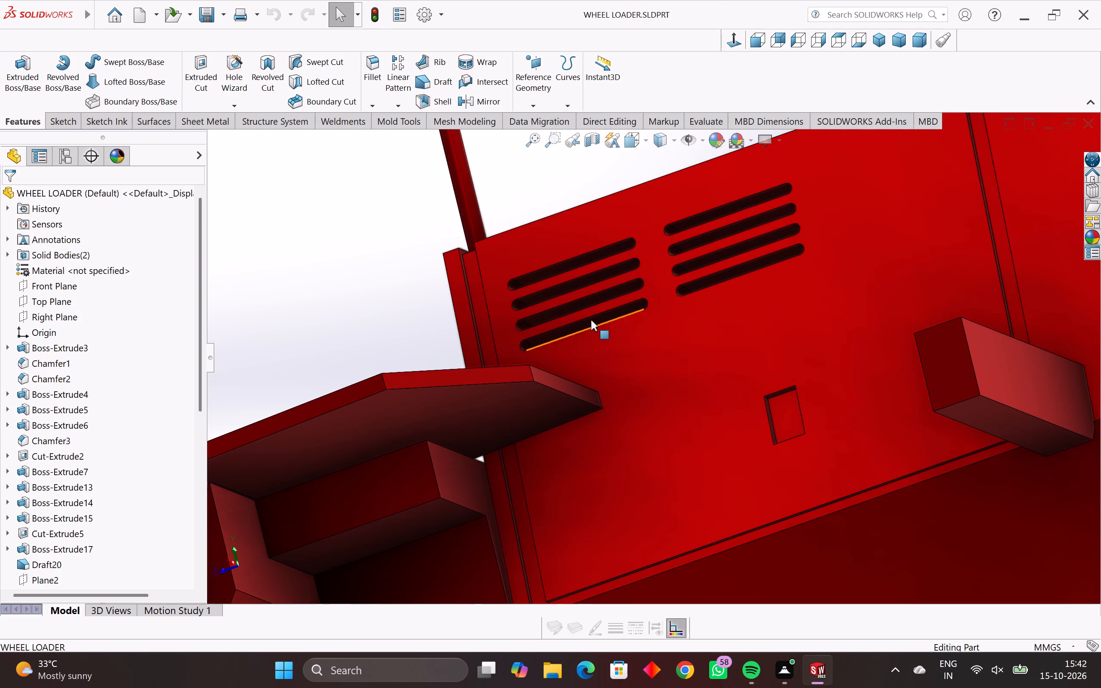
middle_click_drag(583, 305, 606, 369)
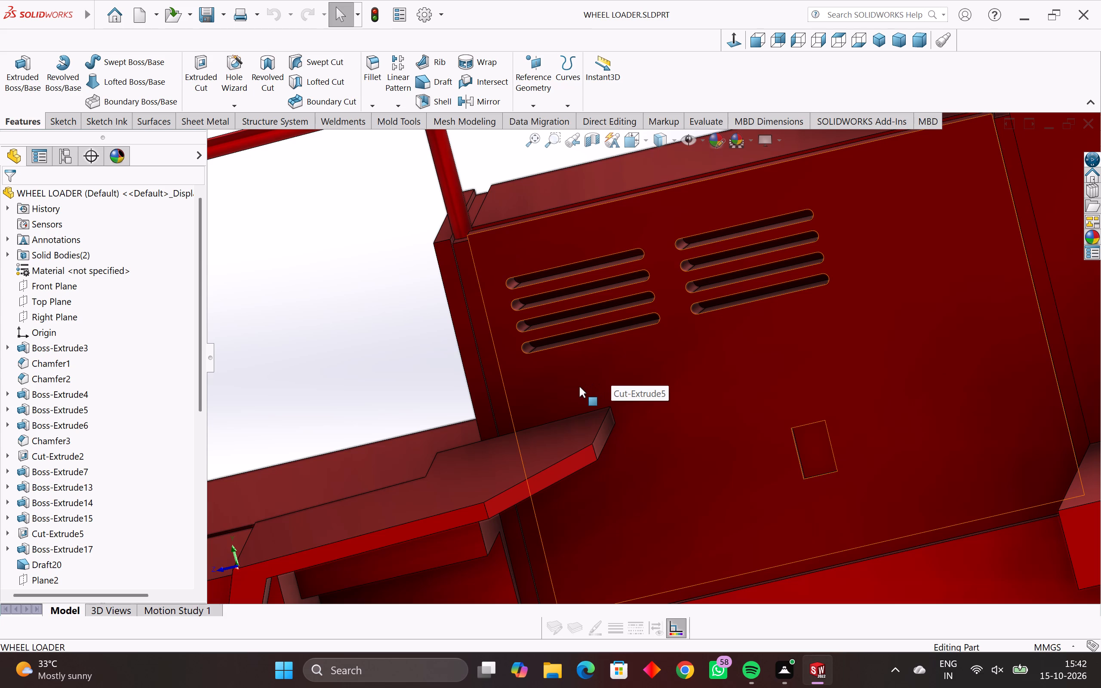
Examine the two groups of vent slots on the rear housing's side and the cut feature that forms them.
scroll(621, 381, "down", 5)
middle_click_drag(630, 383, 684, 381)
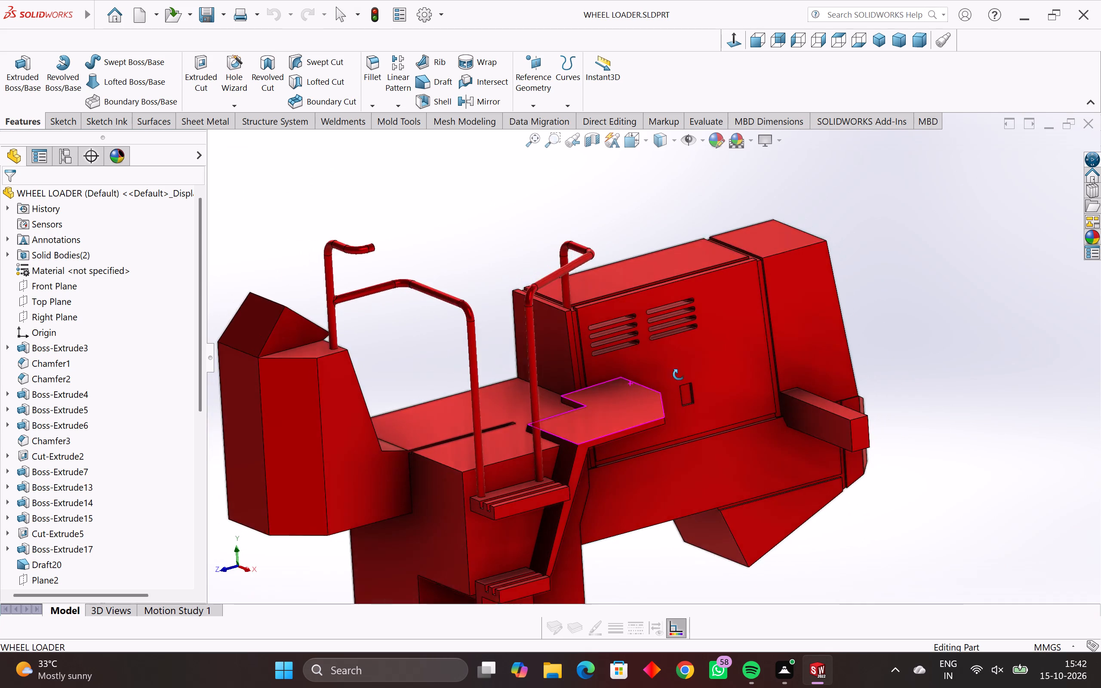
scroll(661, 306, "up", 7)
middle_click_drag(695, 316, 682, 312)
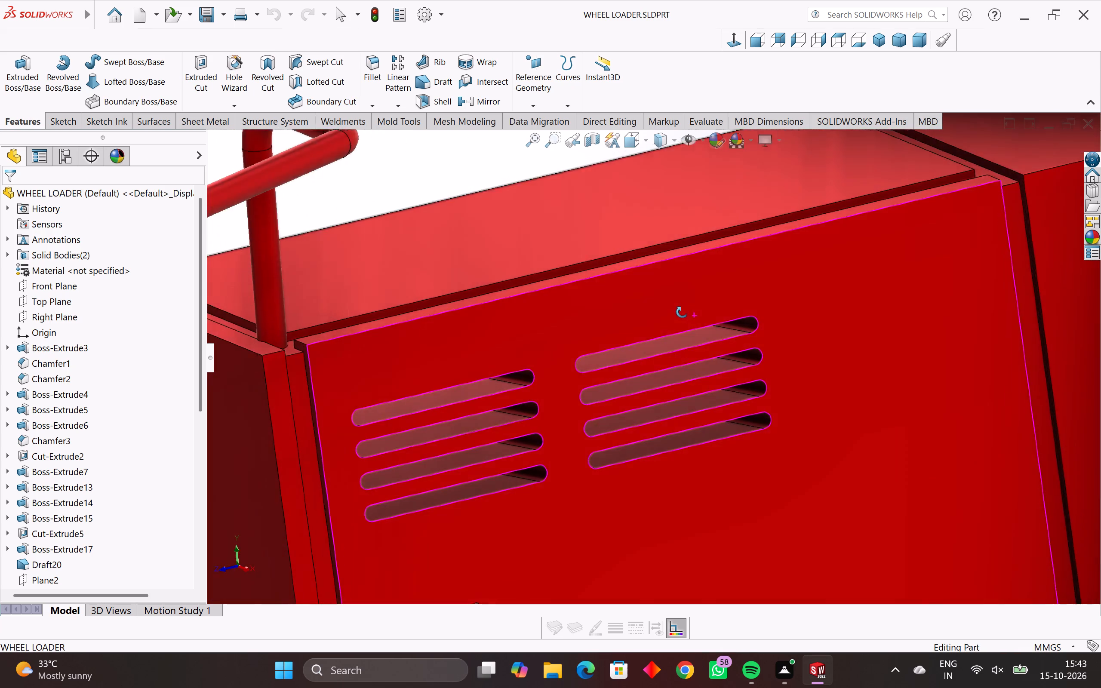
middle_click_drag(682, 312, 663, 301)
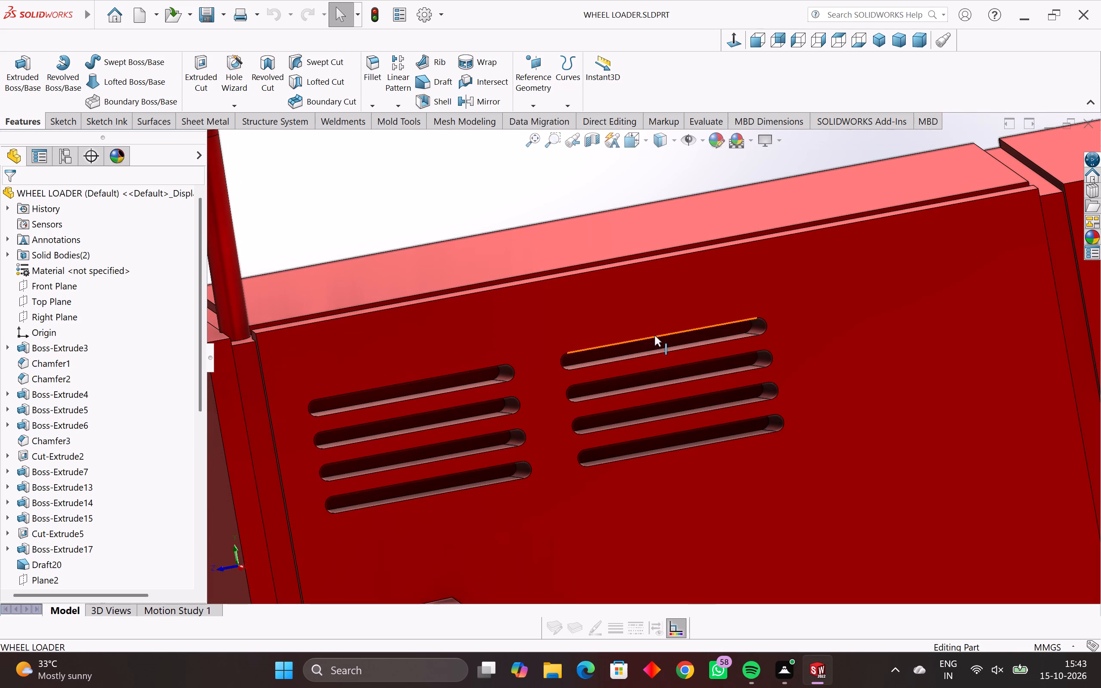
left_click(654, 343)
middle_click_drag(654, 343, 639, 324)
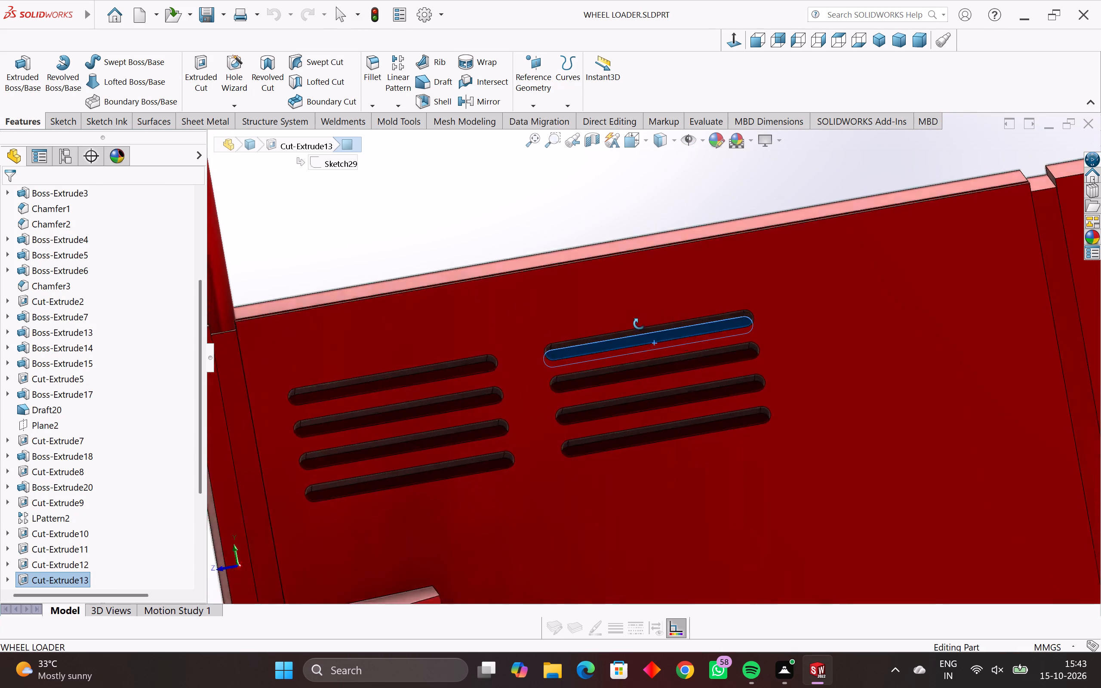
middle_click_drag(639, 324, 632, 318)
left_click(555, 213)
scroll(660, 331, "down", 2)
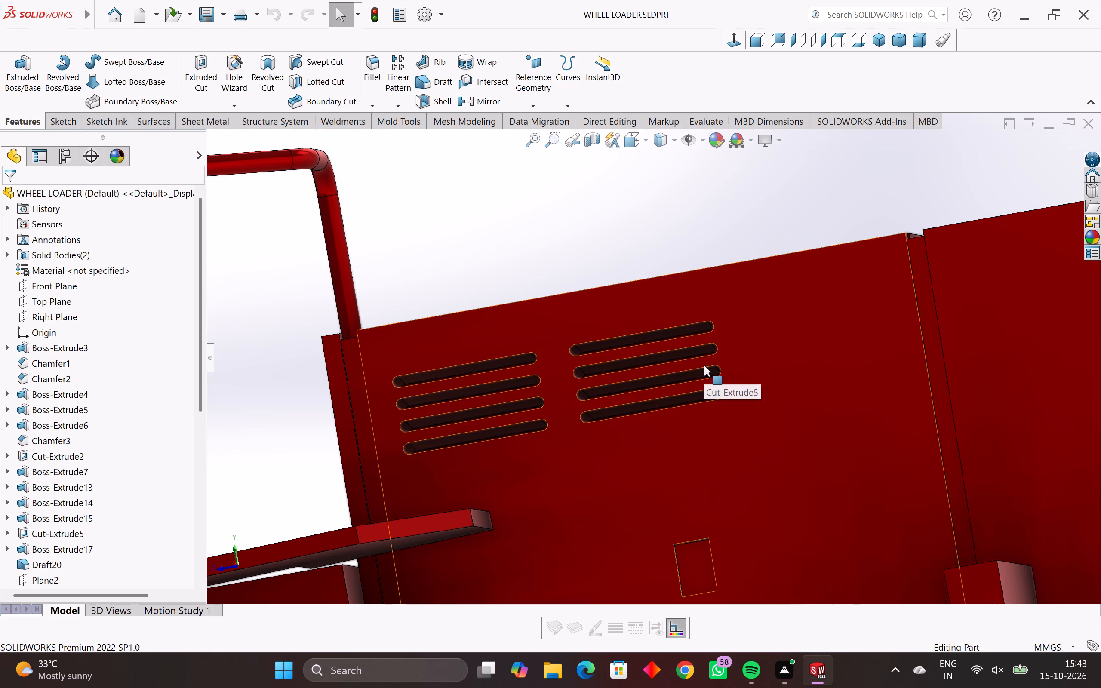
middle_click_drag(690, 376, 689, 378)
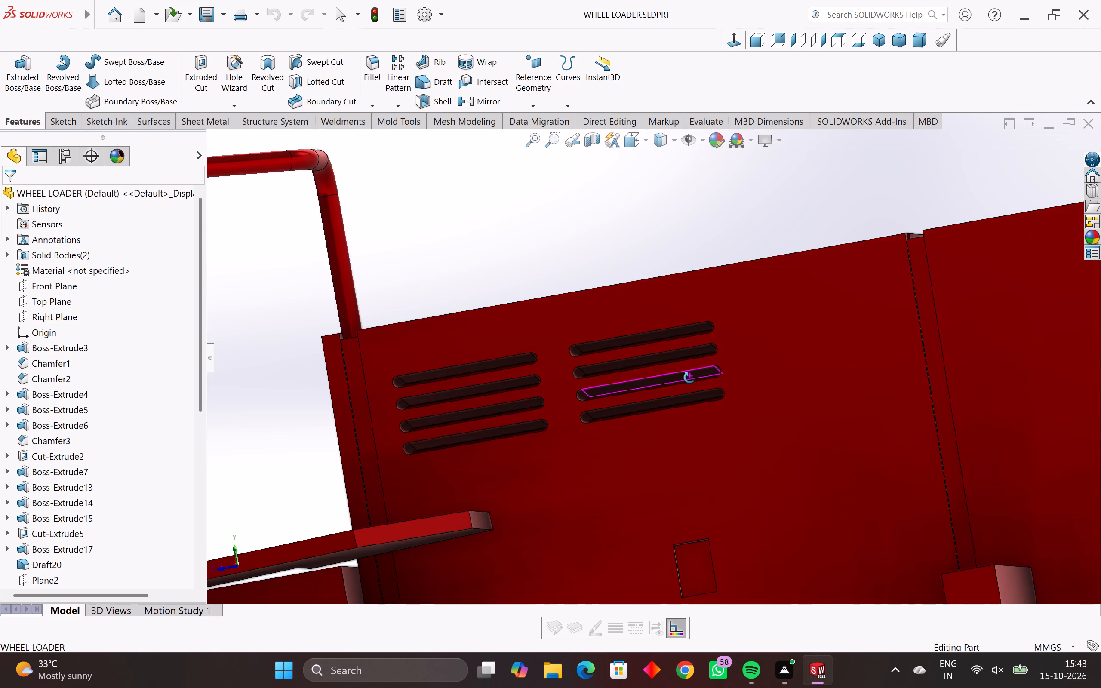
middle_click_drag(689, 378, 690, 405)
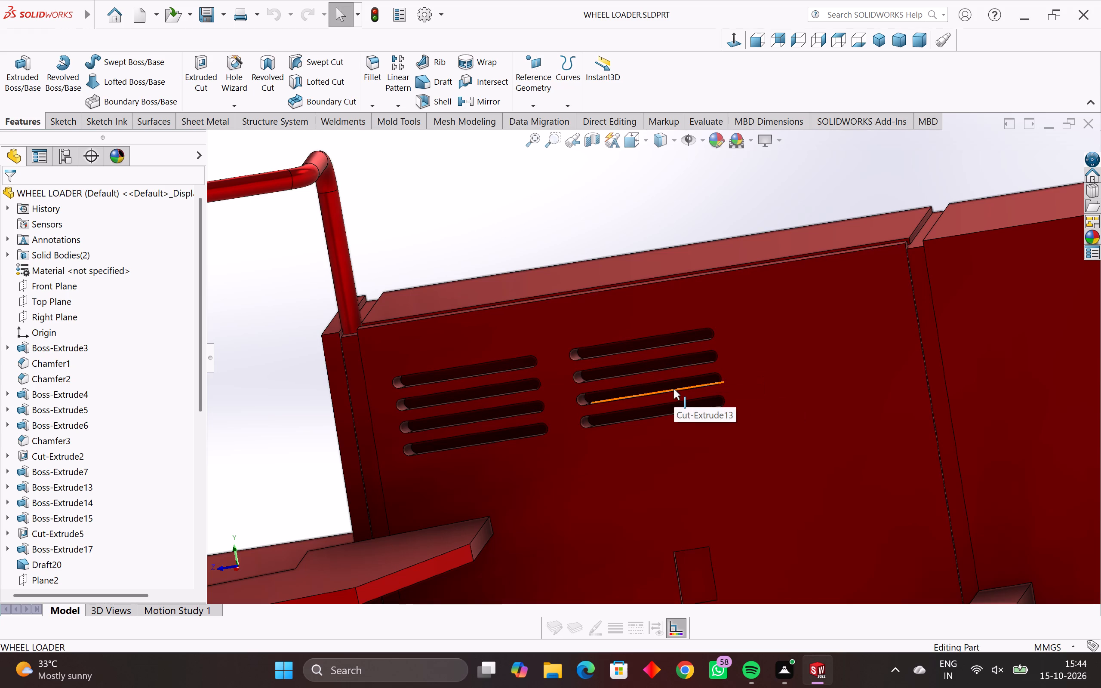
scroll(655, 392, "down", 4)
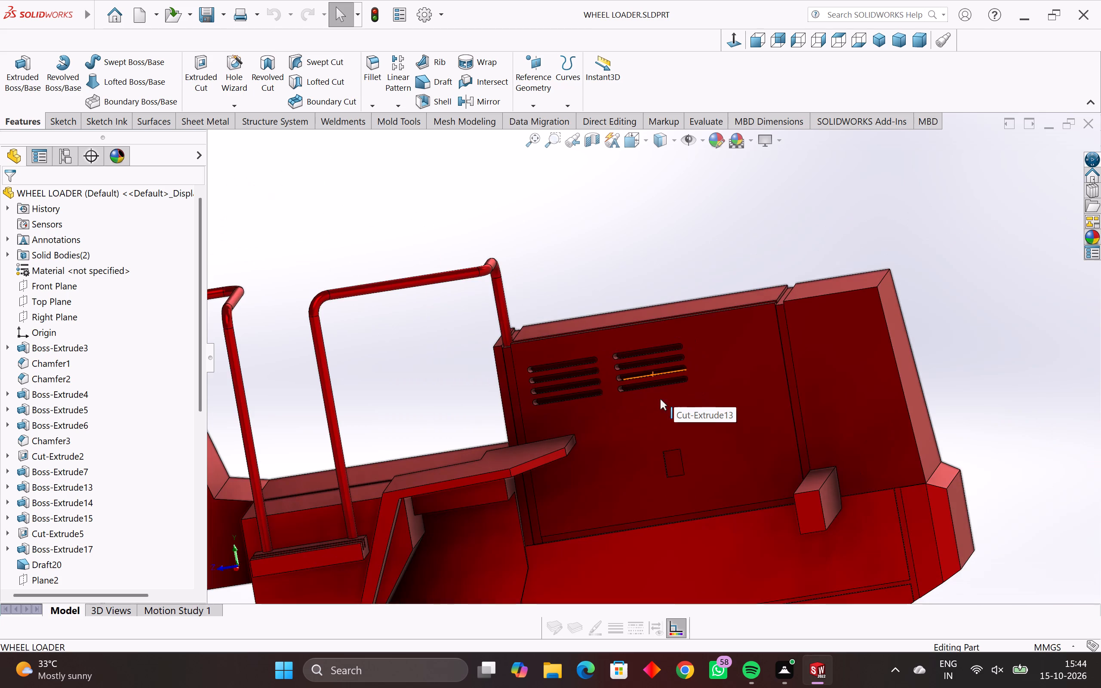
Sketch a 2.5 mm diameter circle on the free end face of the front handrail's upper arm, concentric with the tube.
middle_click_drag(452, 340, 431, 401)
scroll(379, 392, "down", 3)
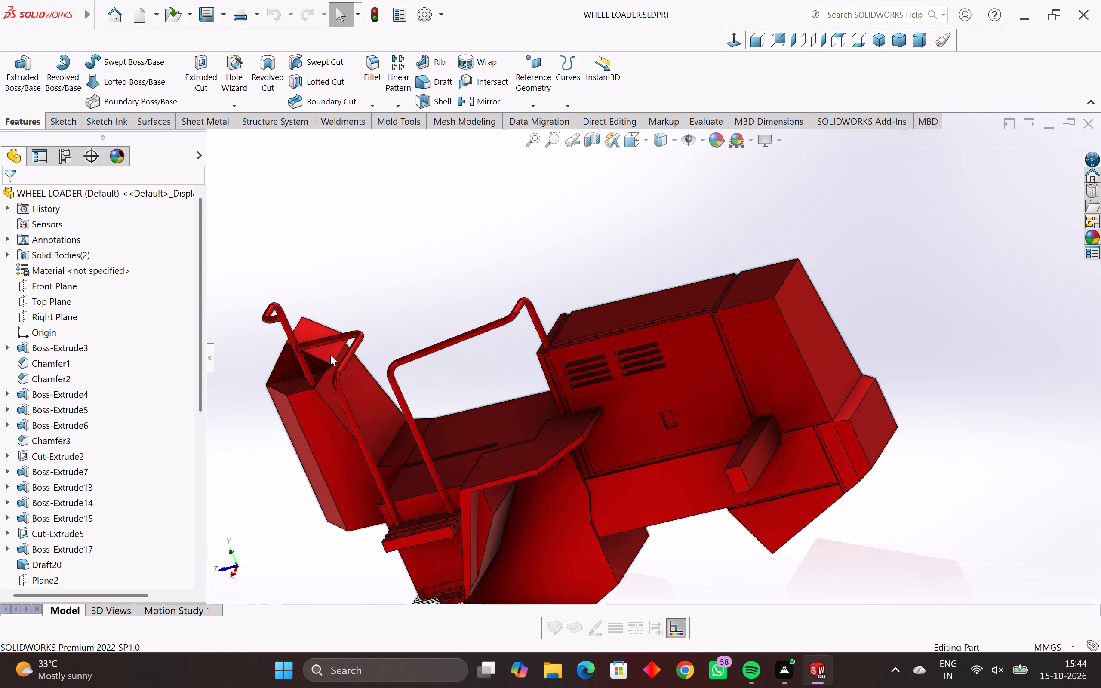
scroll(359, 338, "up", 2)
middle_click_drag(362, 334, 335, 332)
scroll(355, 318, "up", 4)
scroll(445, 351, "up", 1)
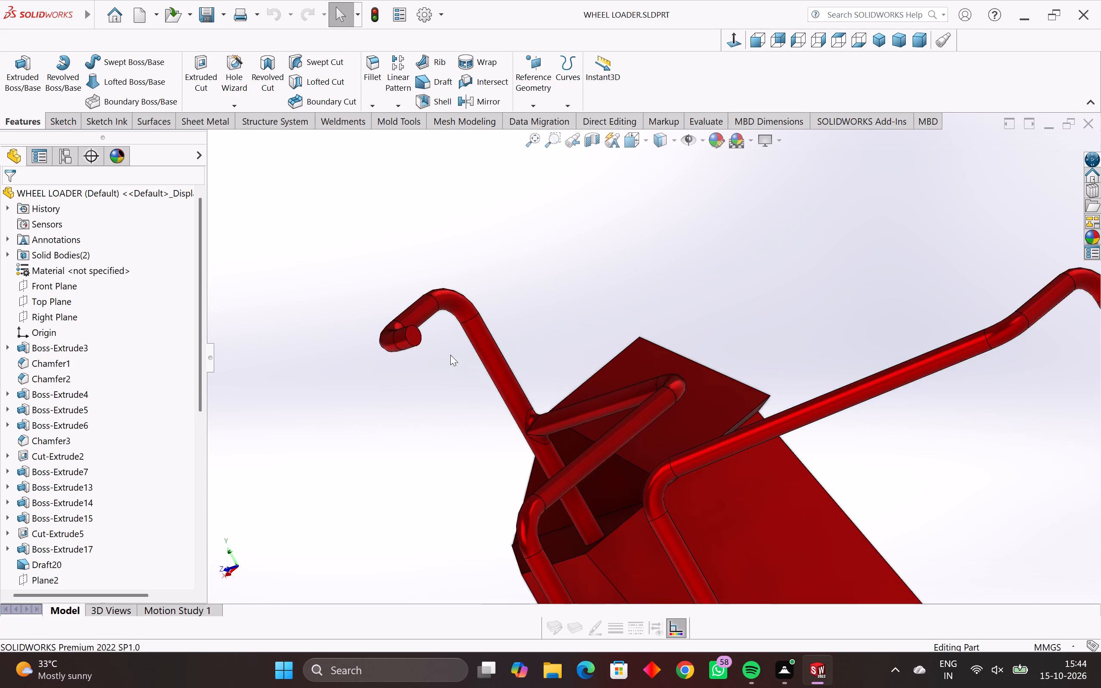
middle_click_drag(451, 356, 419, 364)
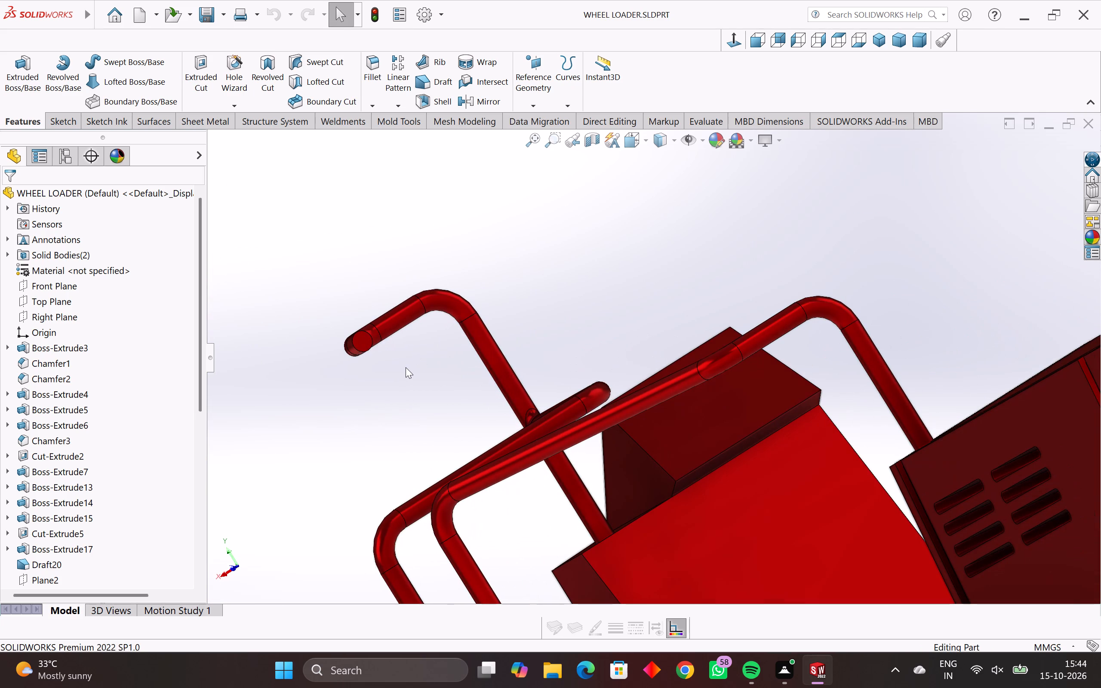
middle_click_drag(395, 383, 384, 387)
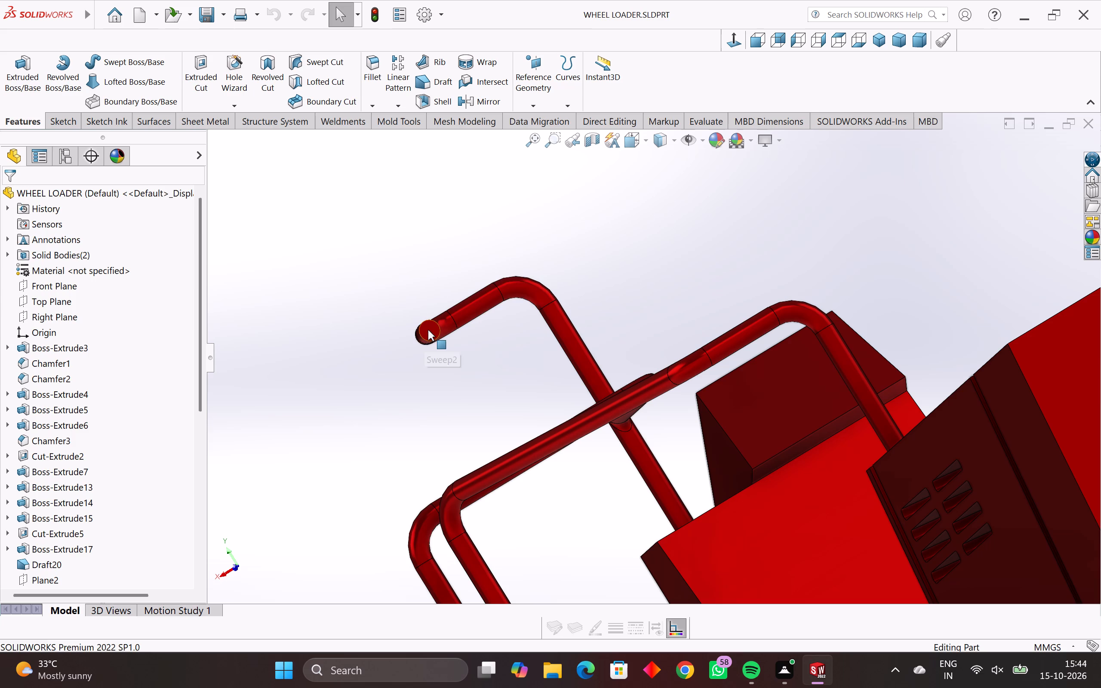
left_click(428, 330)
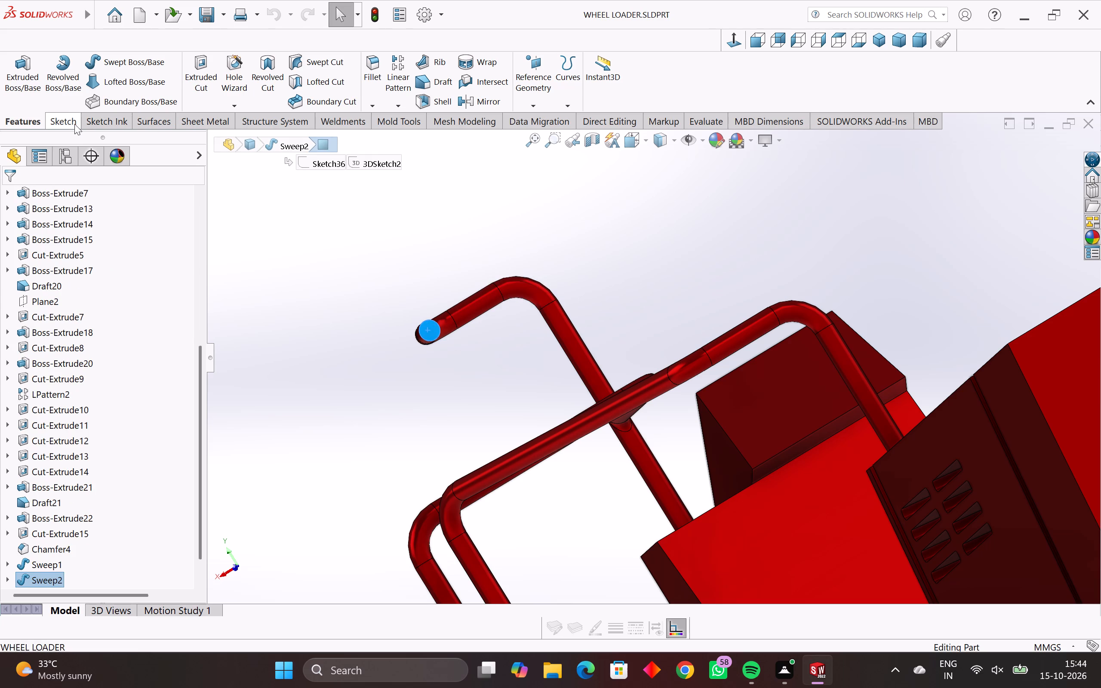
left_click(74, 124)
left_click(12, 69)
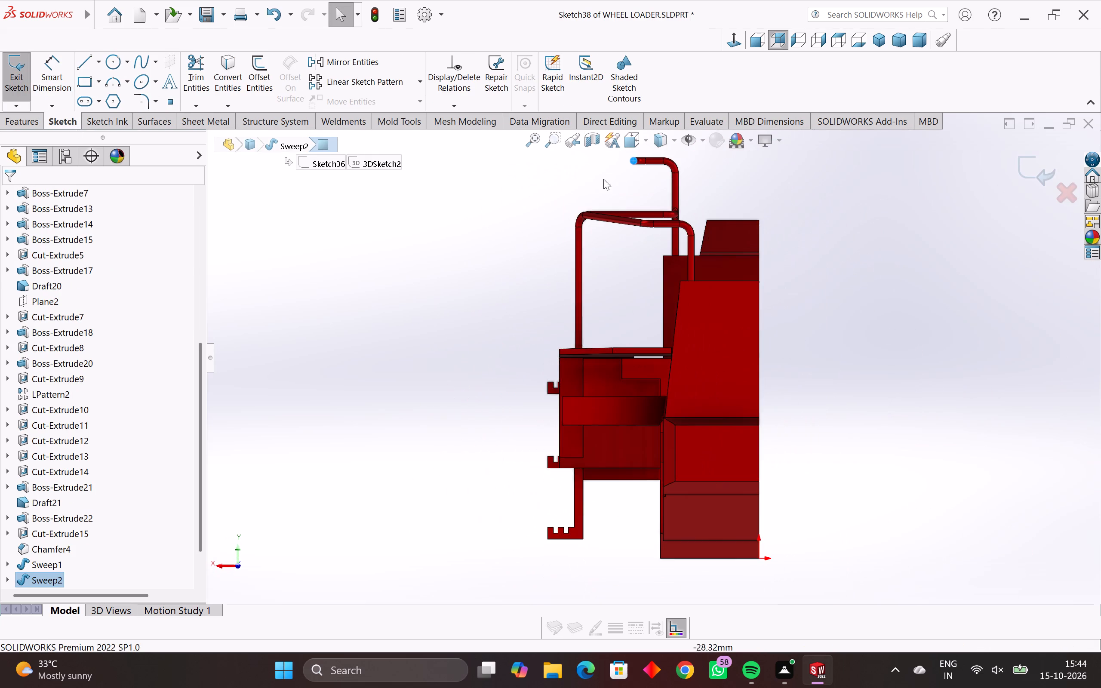
scroll(656, 179, "up", 7)
scroll(586, 225, "up", 3)
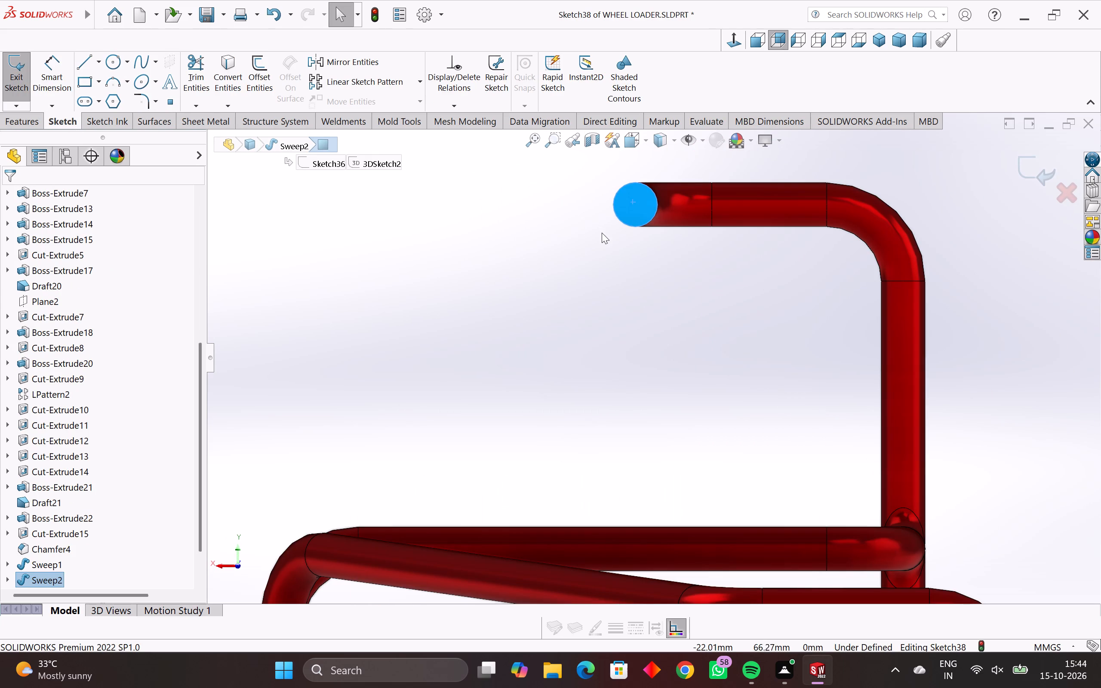
scroll(624, 217, "up", 2)
left_click(557, 304)
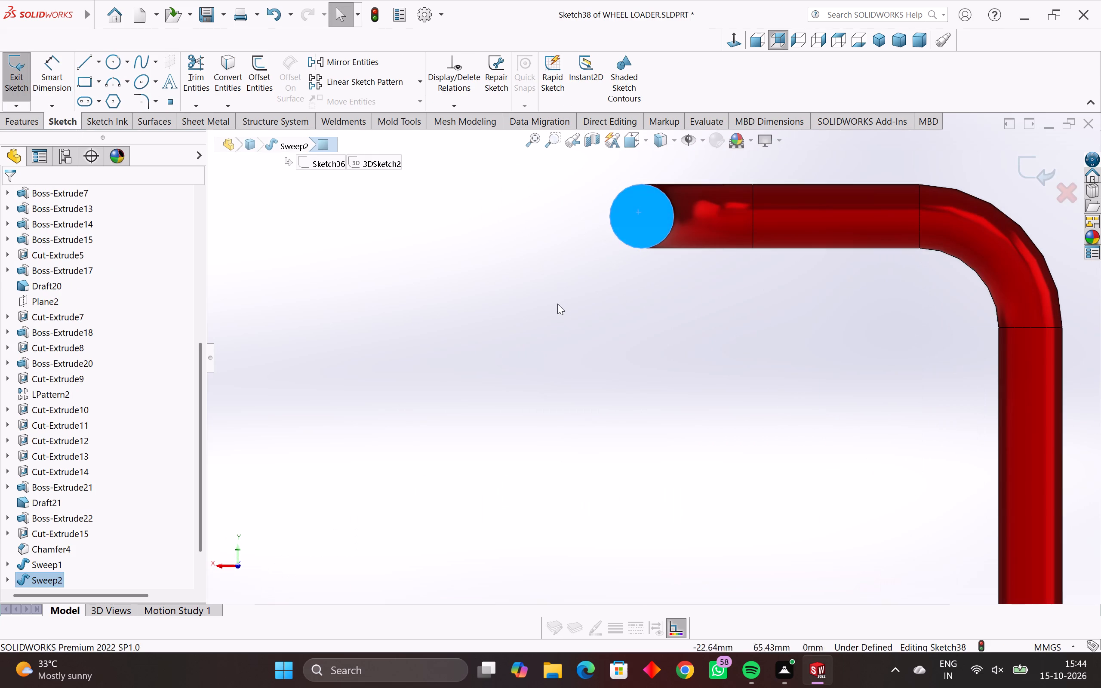
middle_click_drag(670, 291, 689, 290)
scroll(601, 309, "down", 5)
scroll(510, 319, "up", 3)
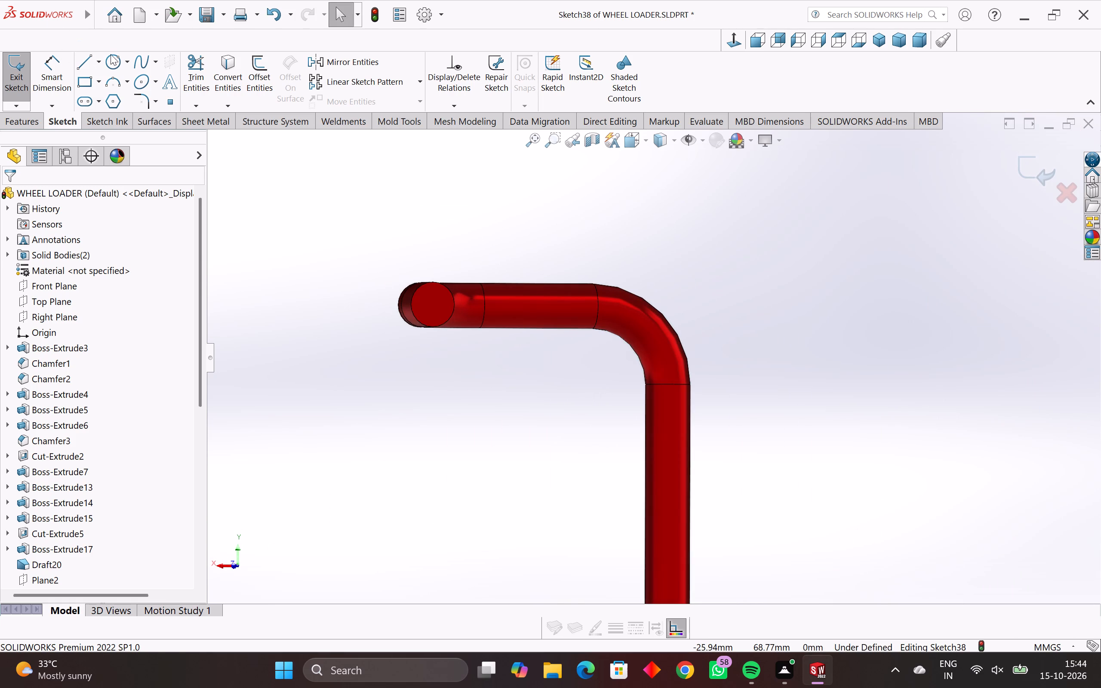
left_click(113, 59)
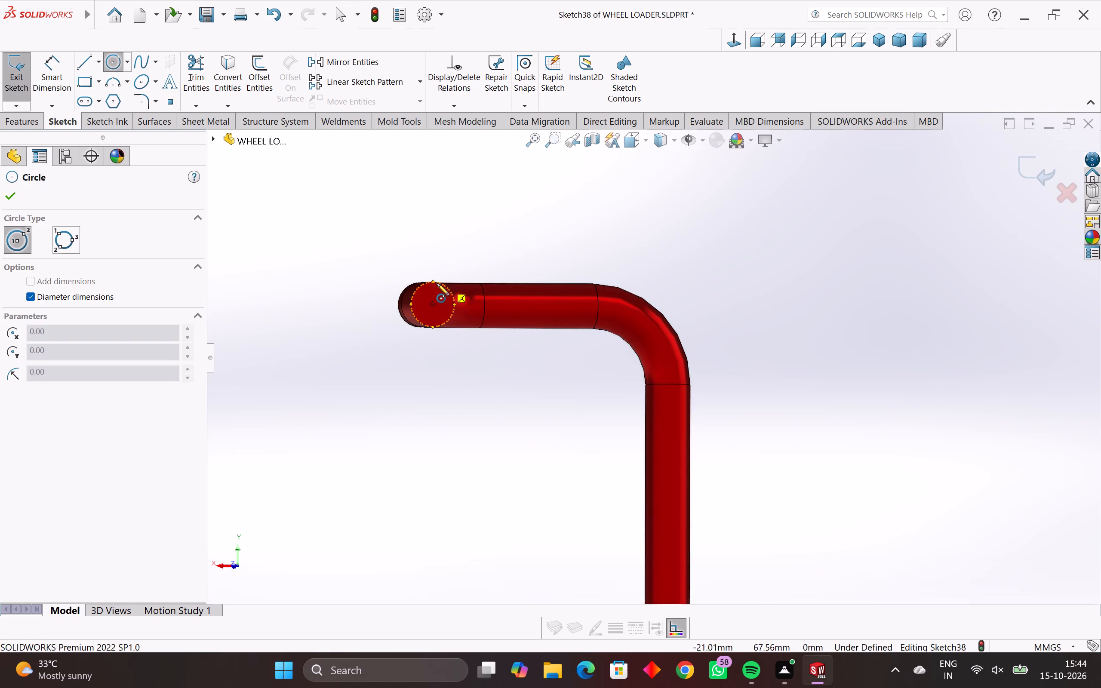
left_click(433, 304)
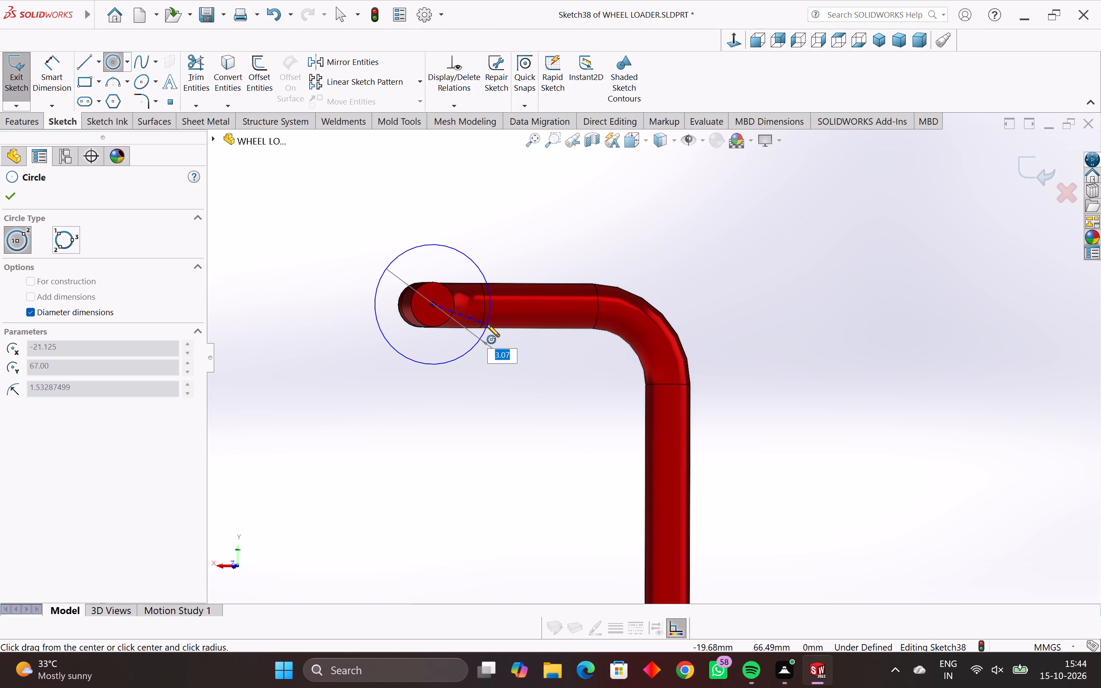
type("2.5")
key("Return")
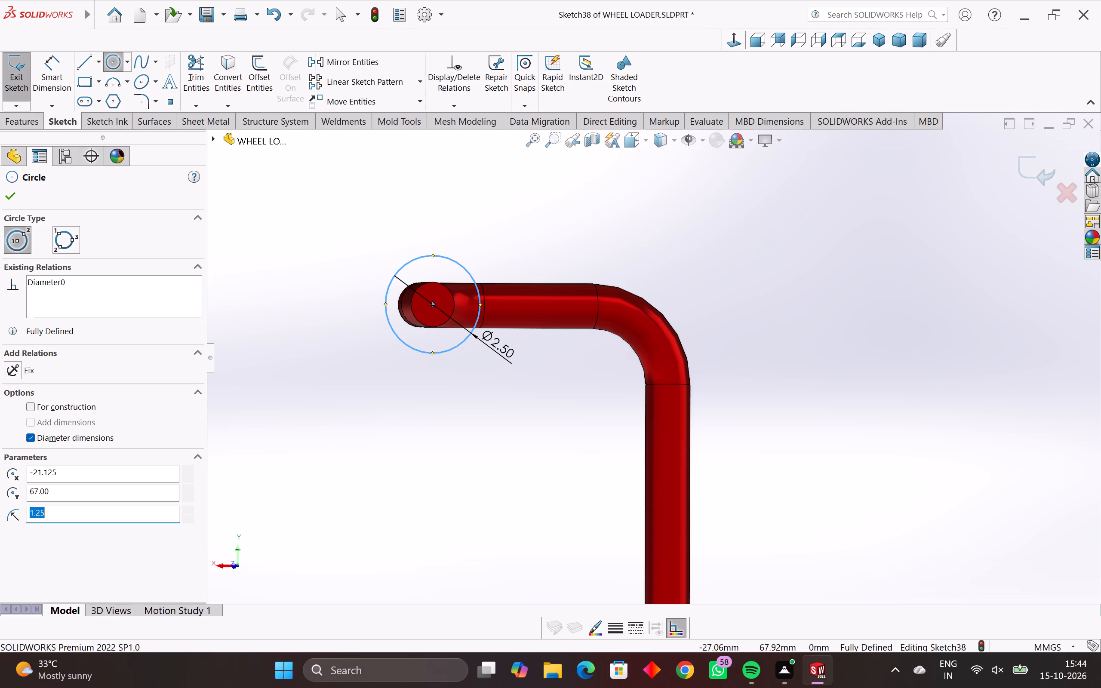
left_click(12, 198)
Extrude the circle 0.5 mm blind from the handrail end, merged with the body, as a round disc.
left_click(11, 131)
left_click(14, 124)
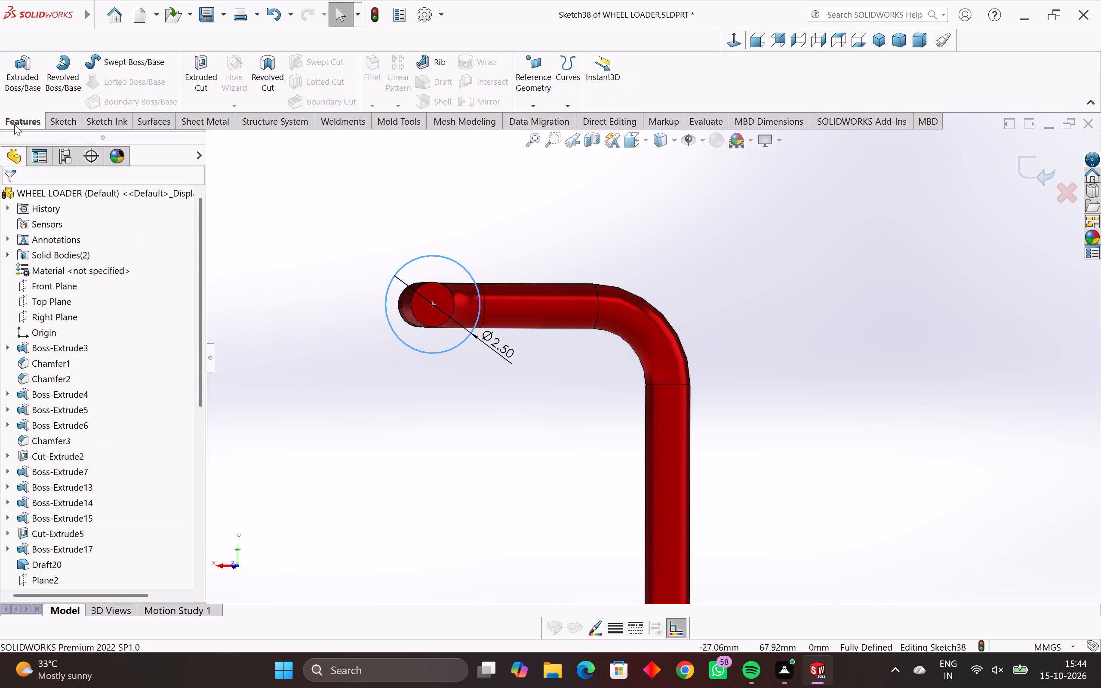
left_click(27, 68)
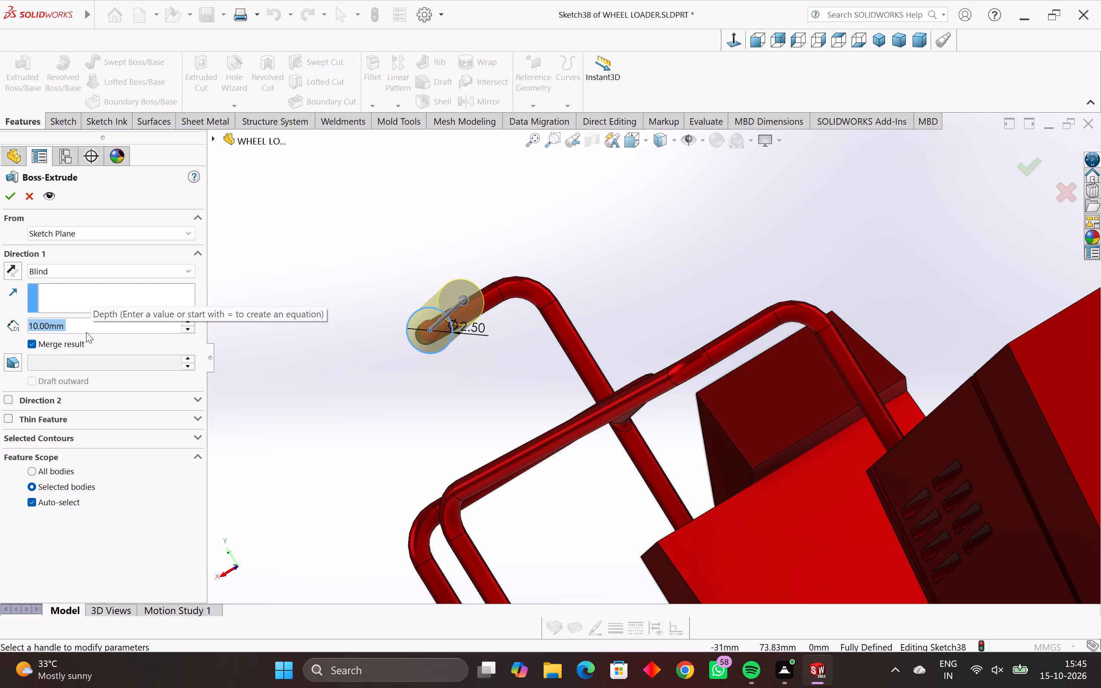
type(".5")
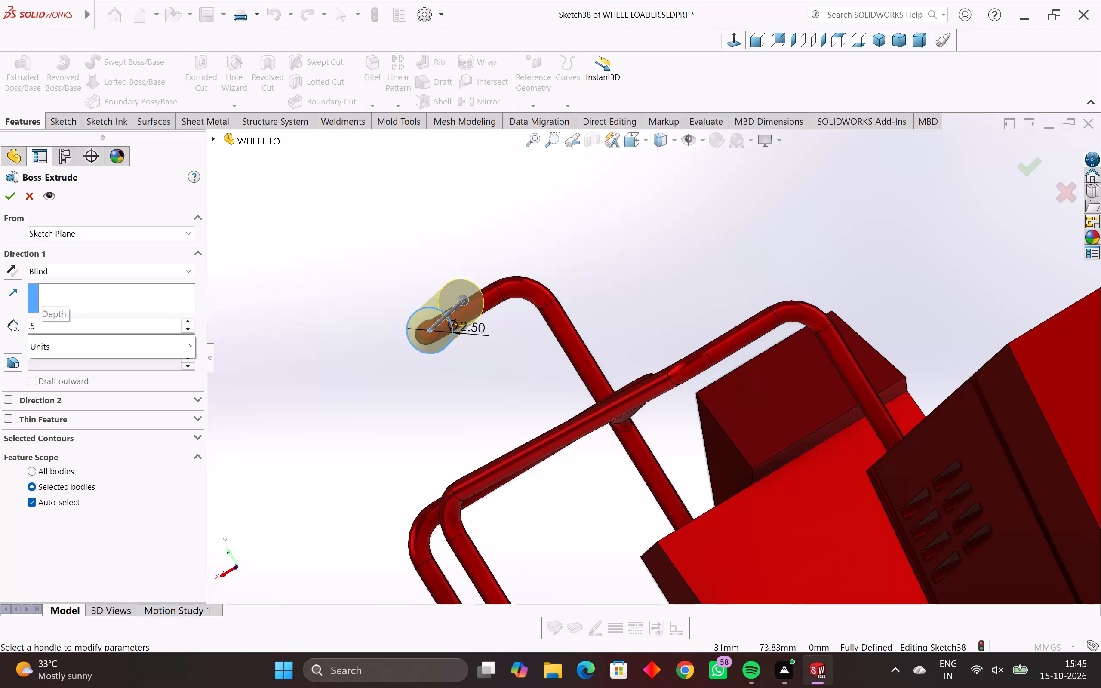
key("Return")
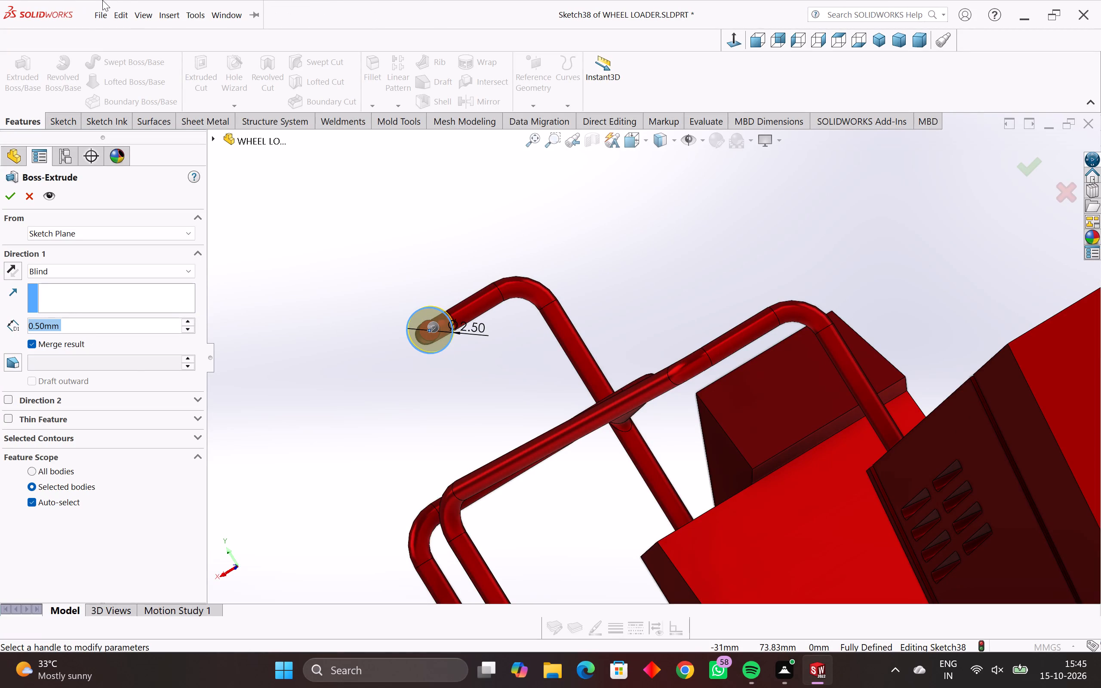
left_click(8, 200)
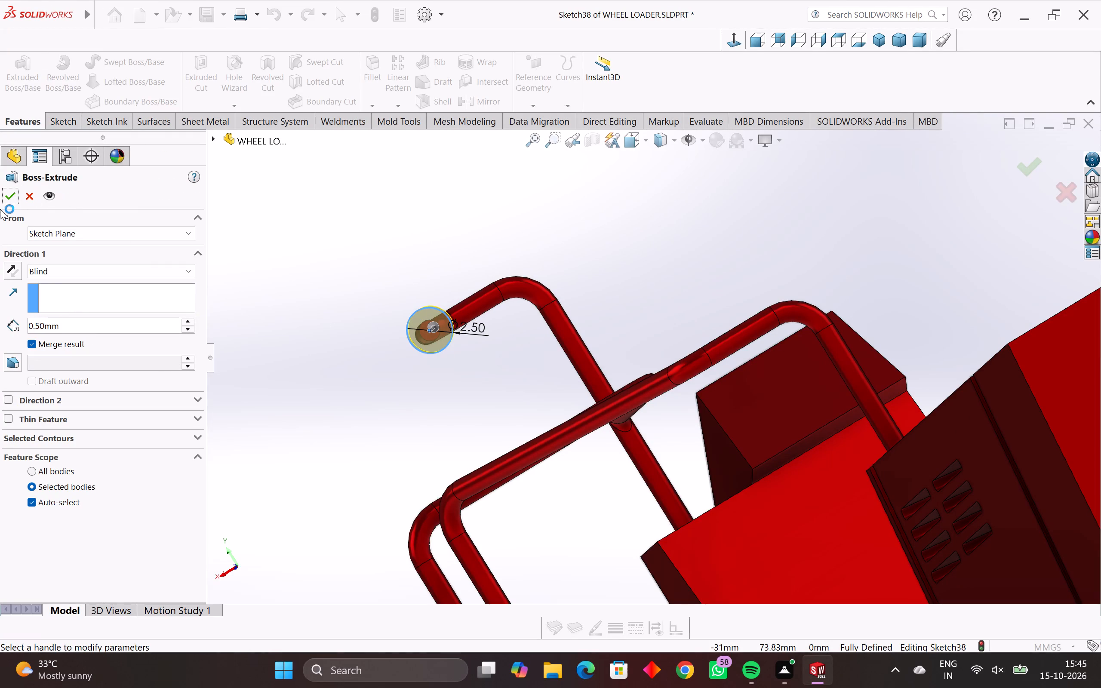
left_click(7, 199)
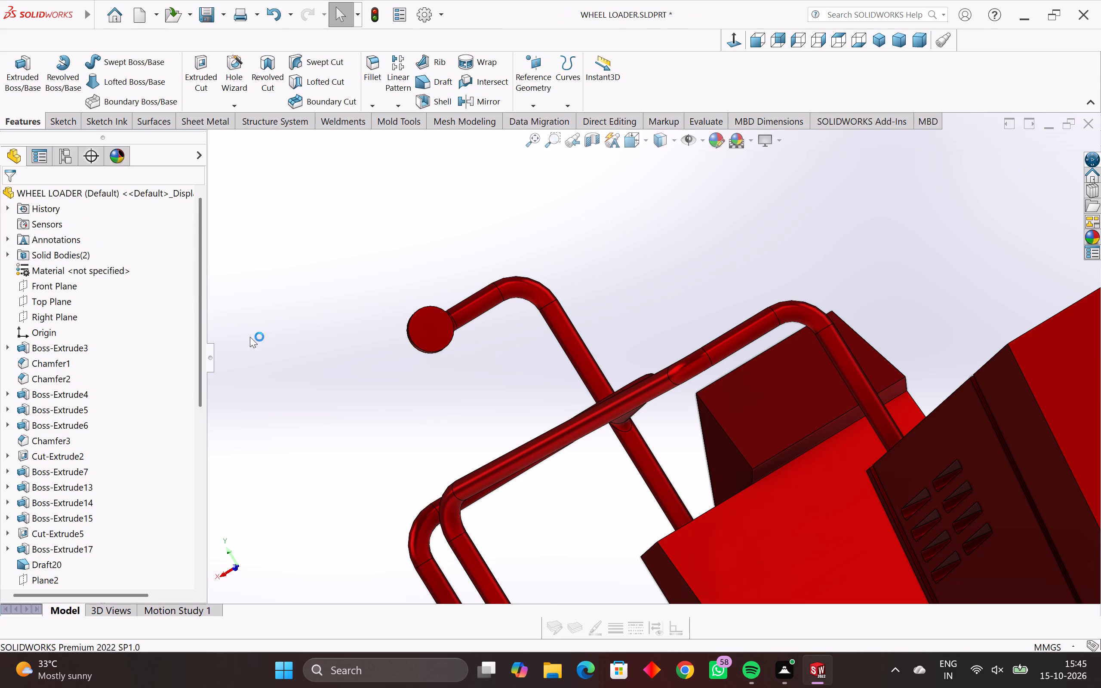
Open a new sketch on the outer face of the round disc at the front handrail's free end.
middle_click_drag(379, 374, 445, 377)
scroll(445, 377, "down", 5)
middle_click_drag(432, 371, 412, 361)
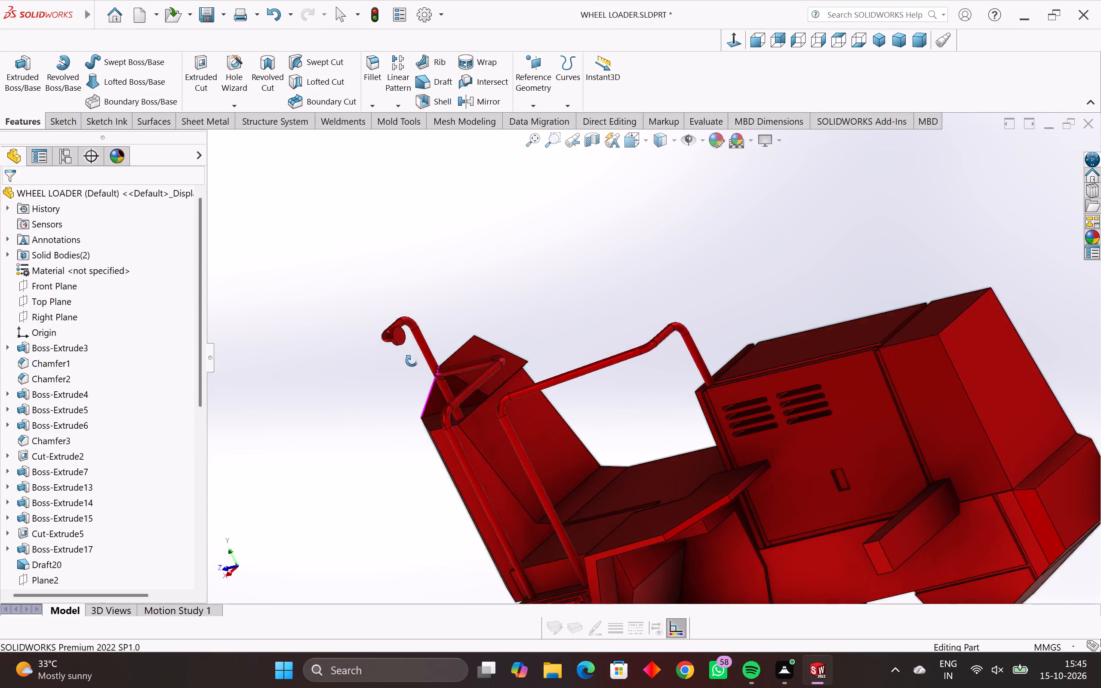
middle_click_drag(412, 361, 394, 390)
left_click(368, 360)
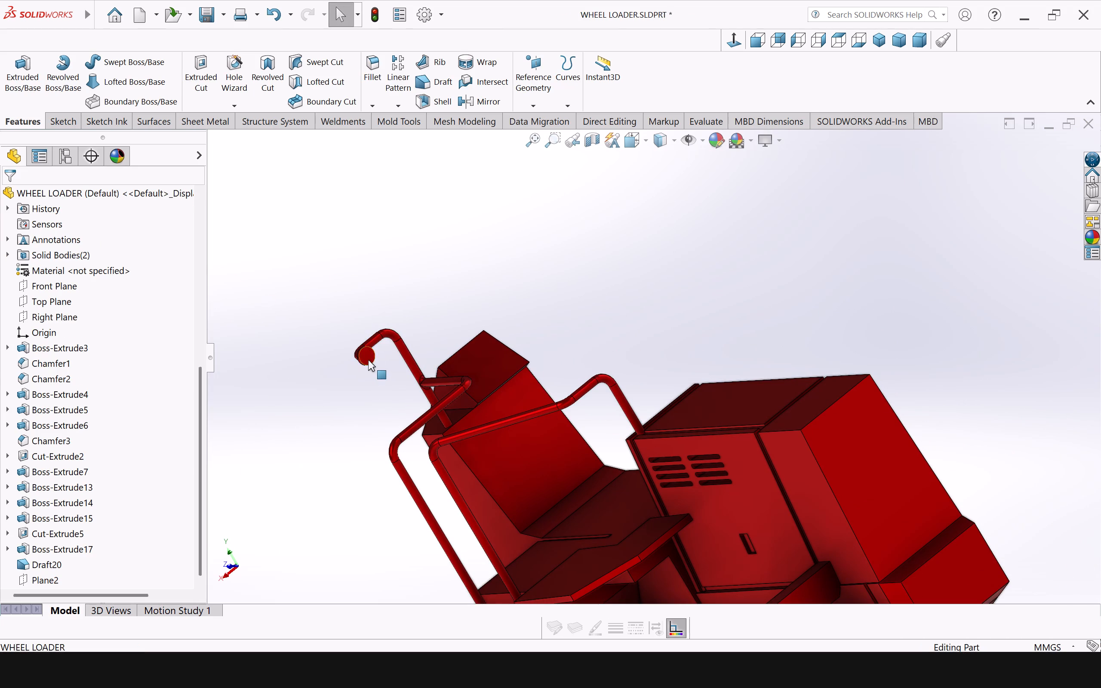
left_click(76, 123)
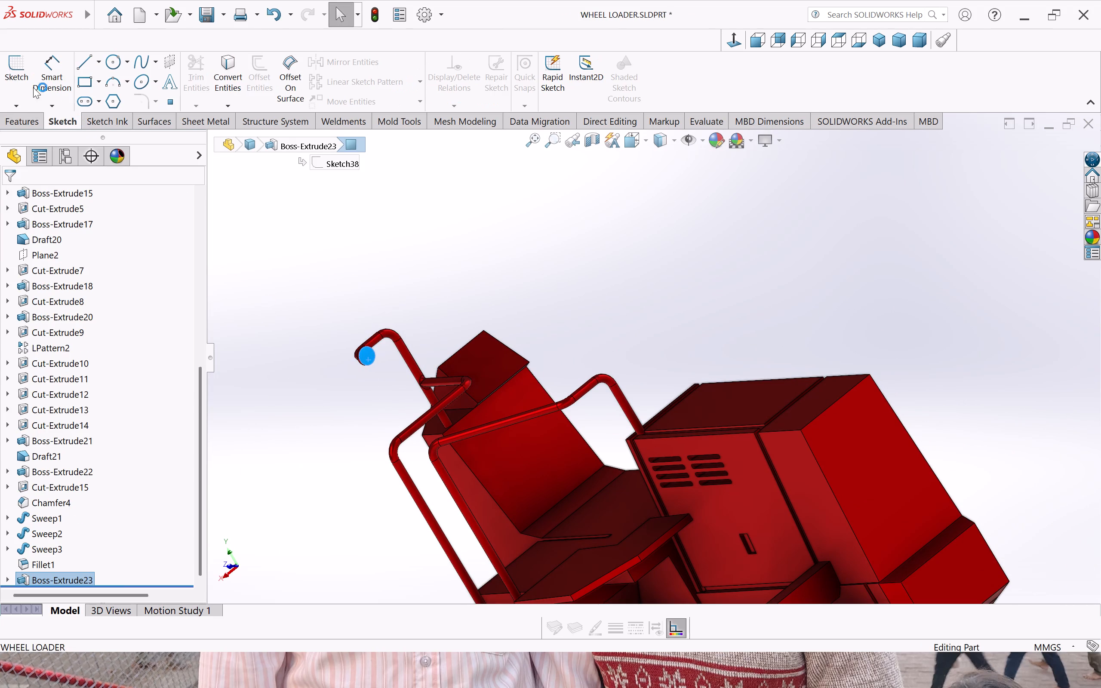
left_click(8, 61)
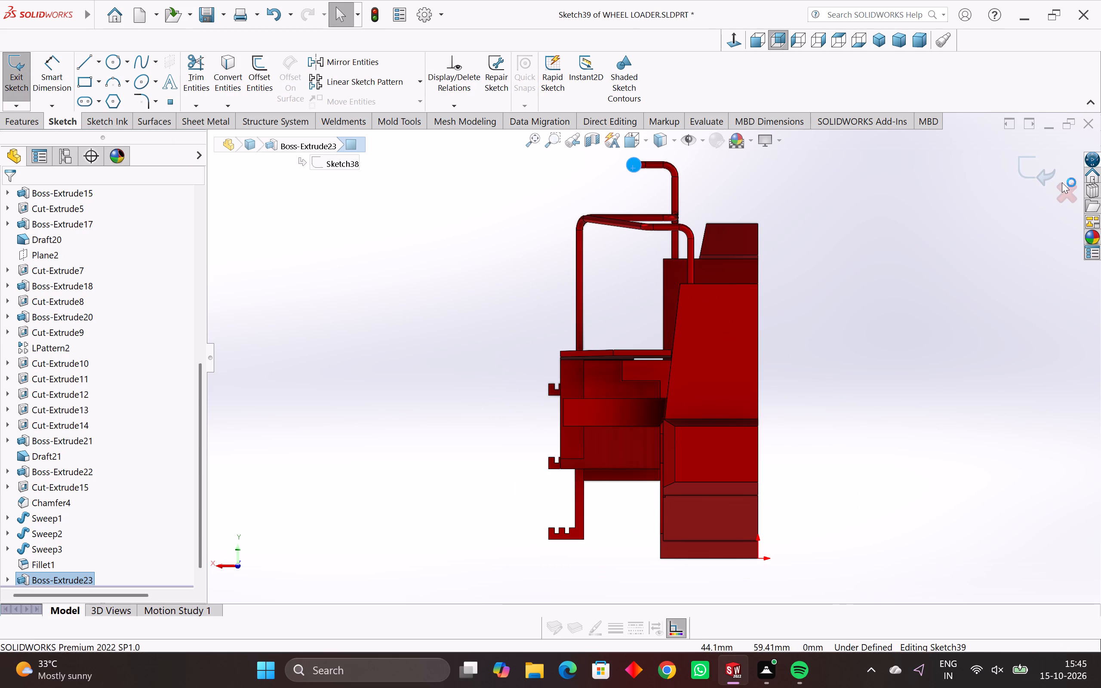
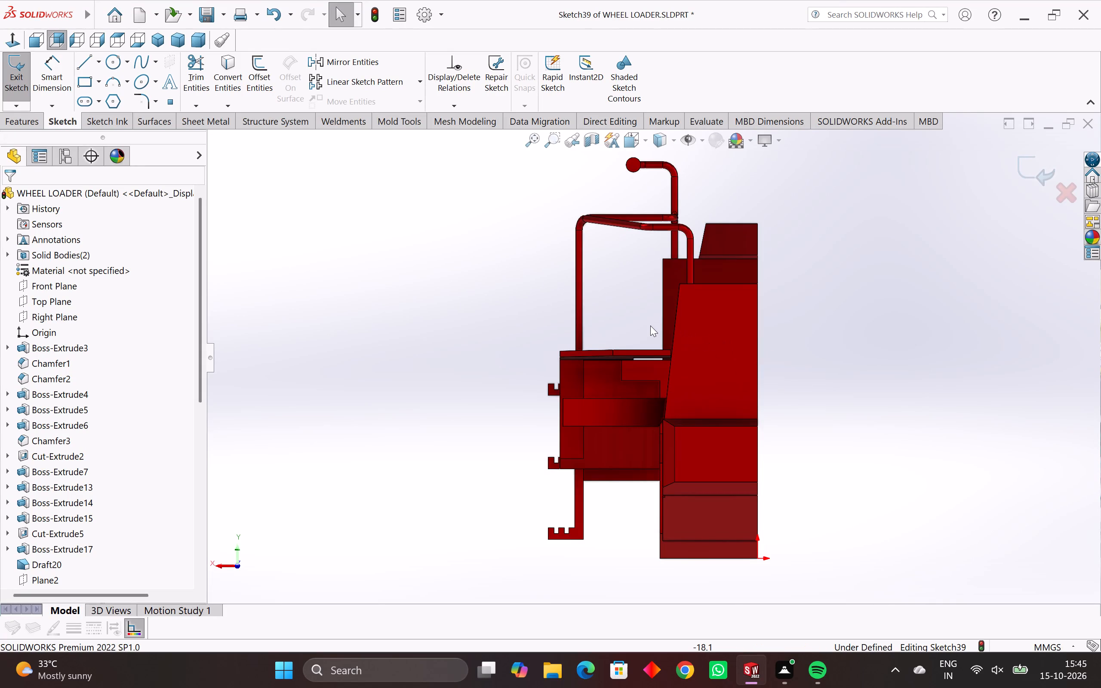
Draw a 5.5 mm vertical construction centerline upward from the centre of the round disc.
scroll(654, 258, "up", 3)
scroll(635, 184, "down", 2)
scroll(649, 152, "up", 3)
scroll(637, 290, "up", 3)
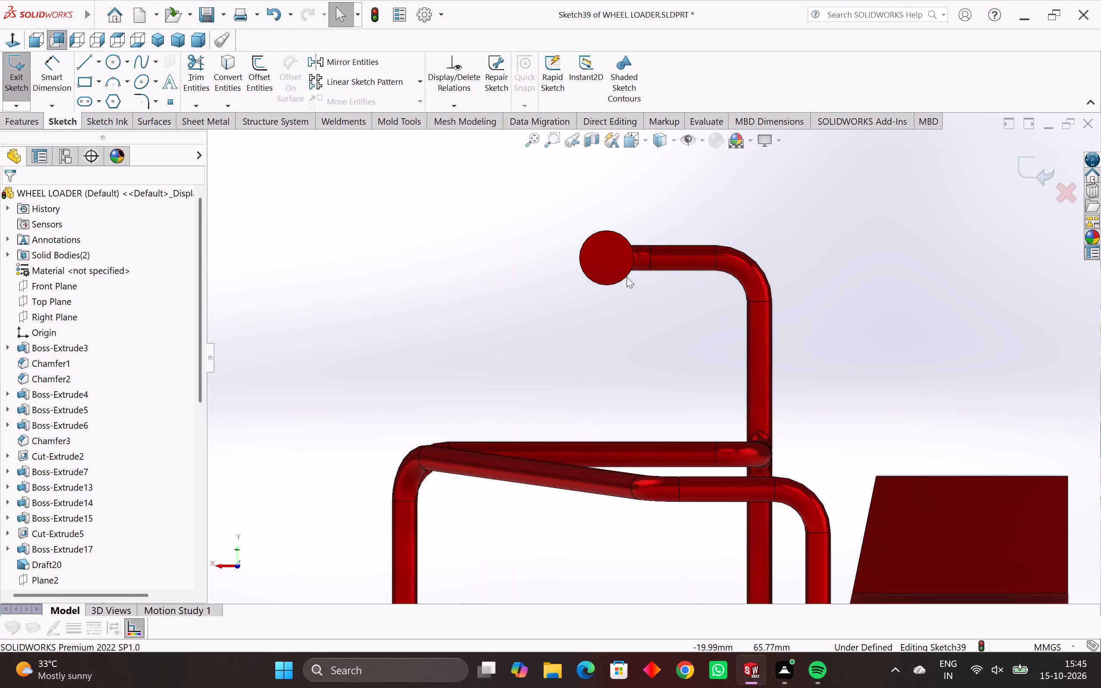
scroll(618, 259, "up", 4)
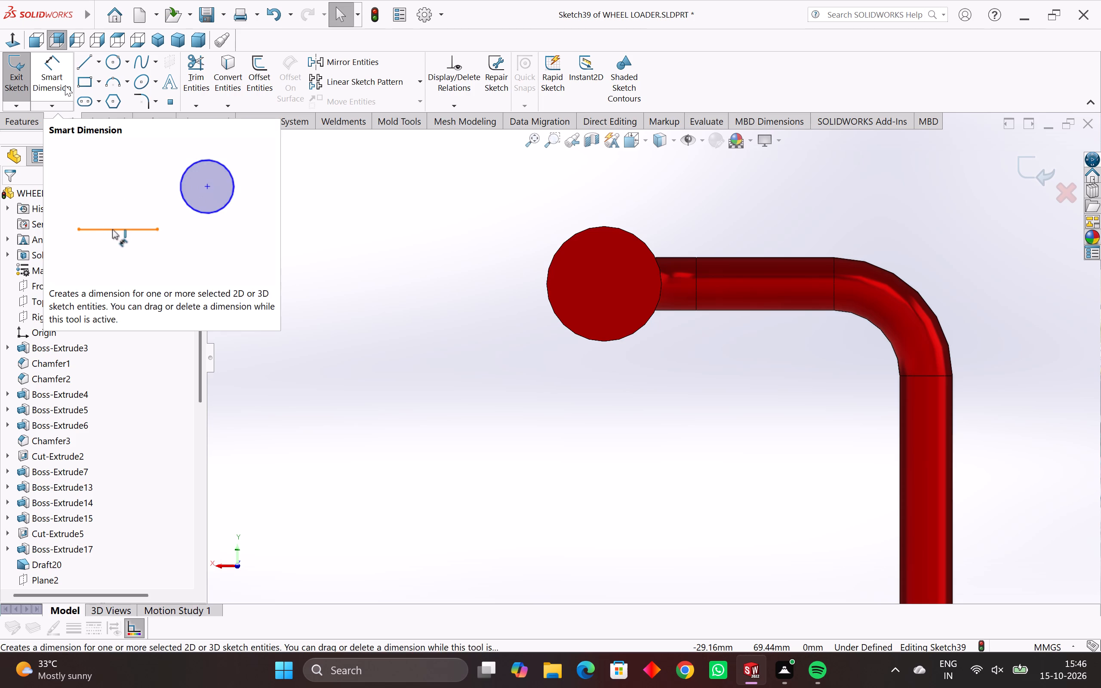
left_click(96, 64)
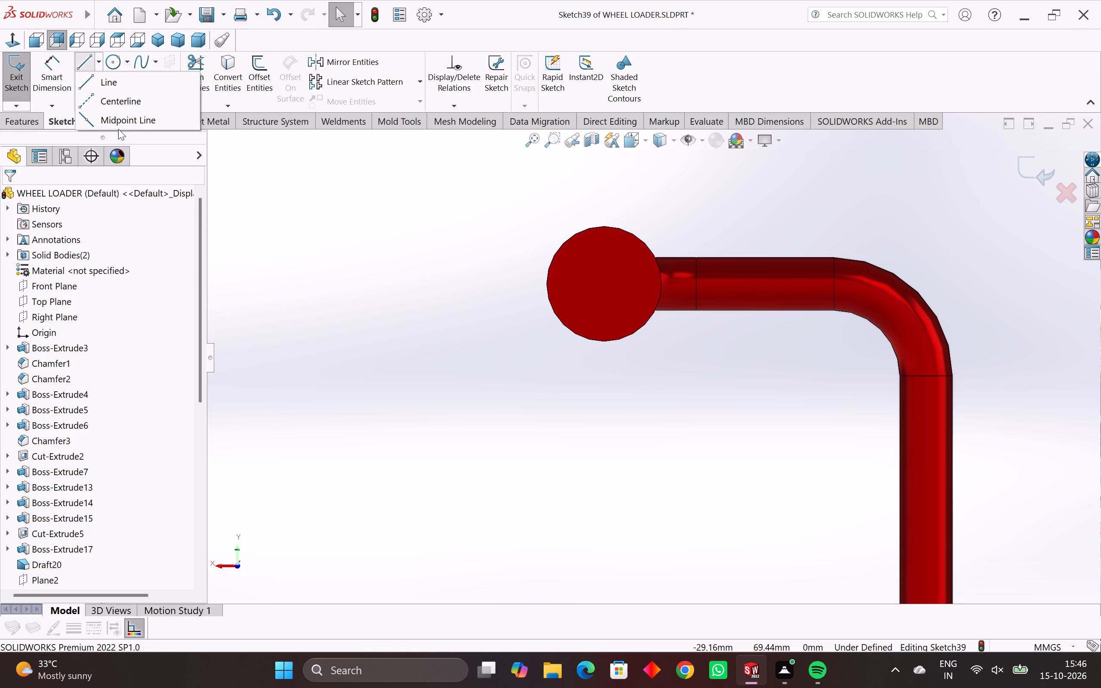
left_click(118, 104)
scroll(635, 295, "down", 4)
scroll(643, 295, "up", 4)
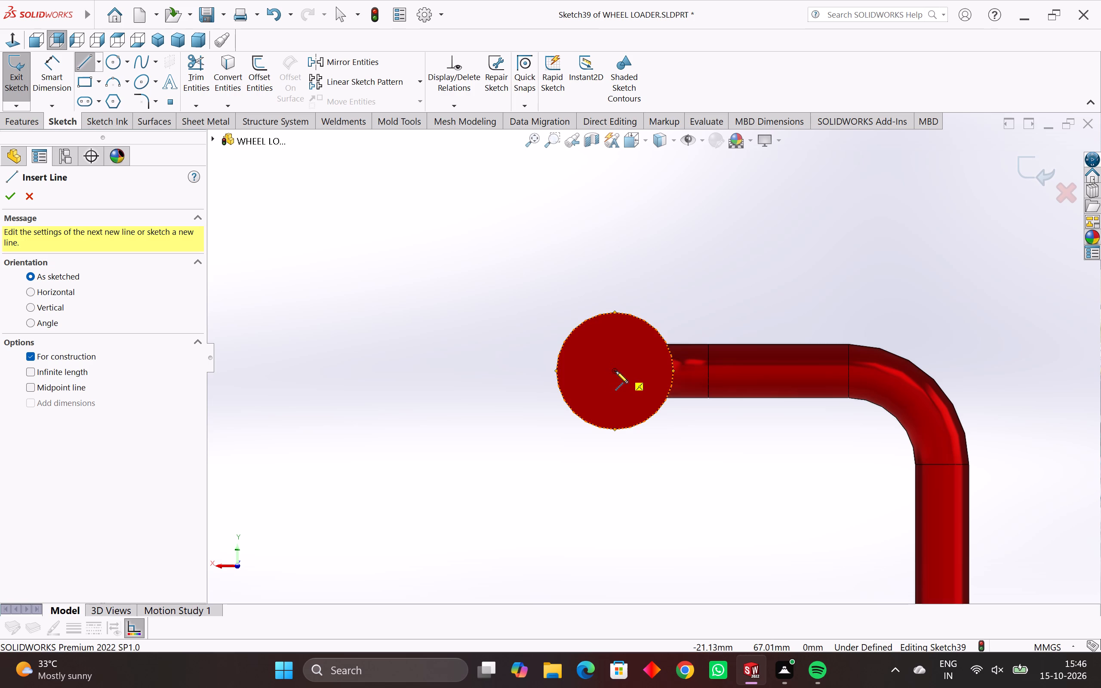
left_click(615, 370)
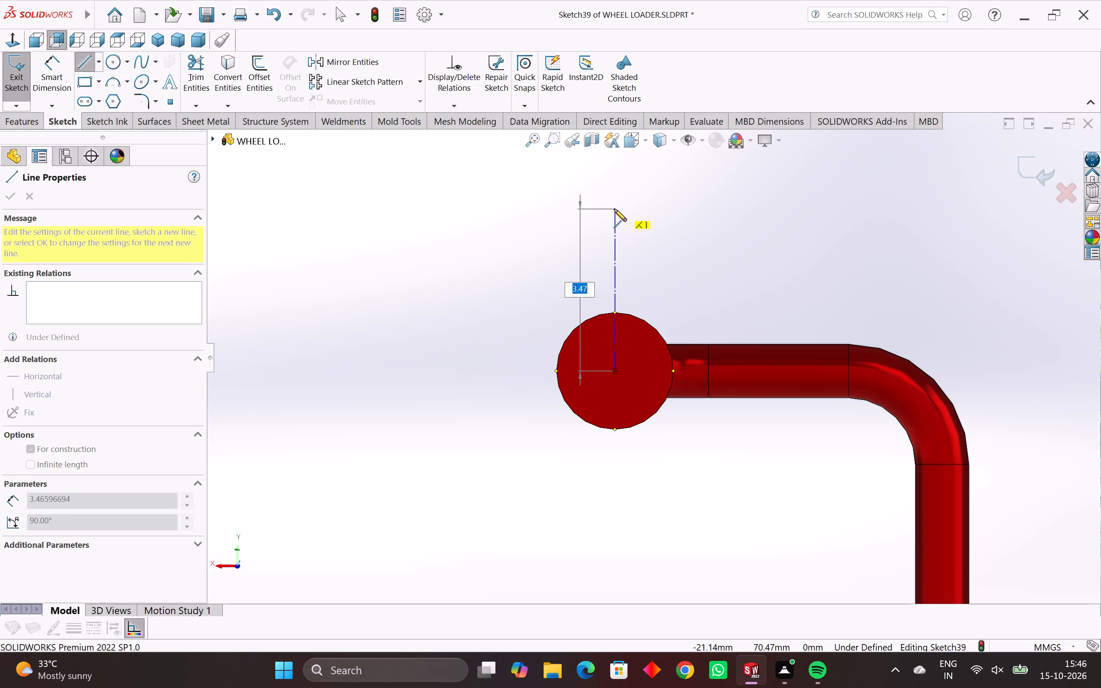
type("5.5")
key("Return")
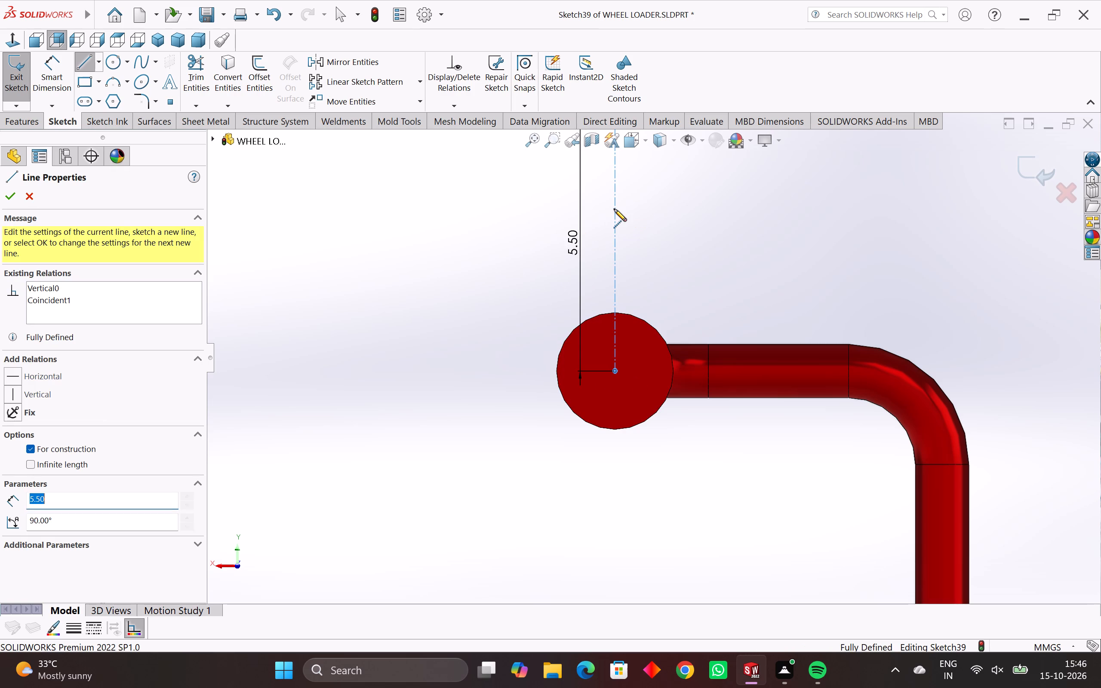
scroll(614, 209, "down", 3)
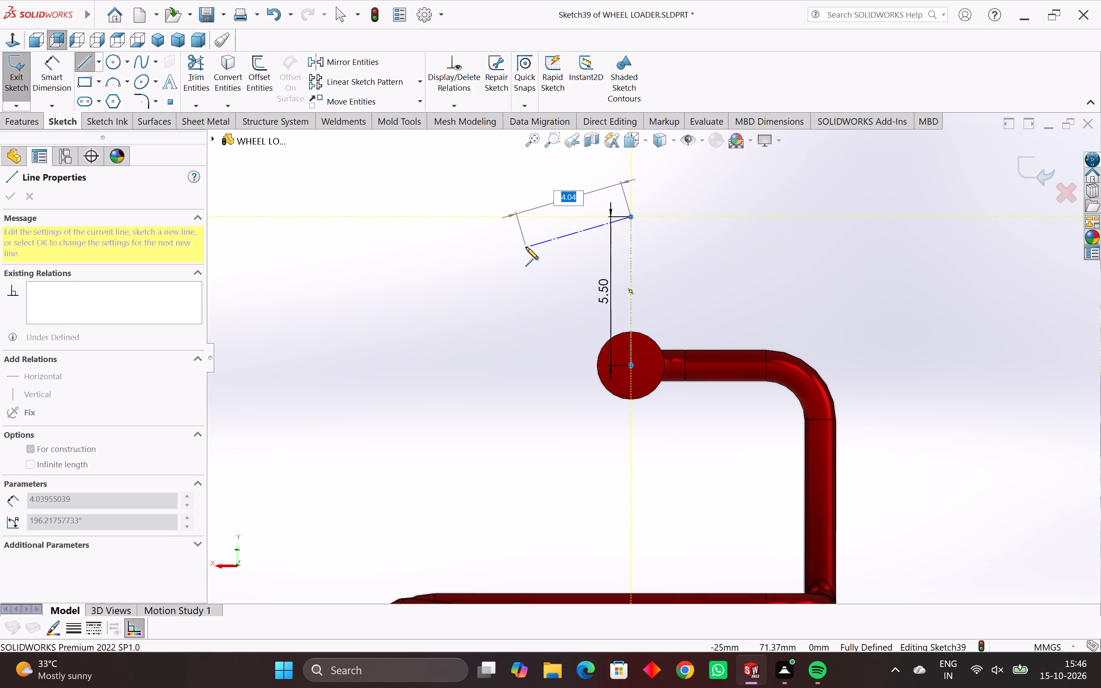
key("Escape")
key("Escape")
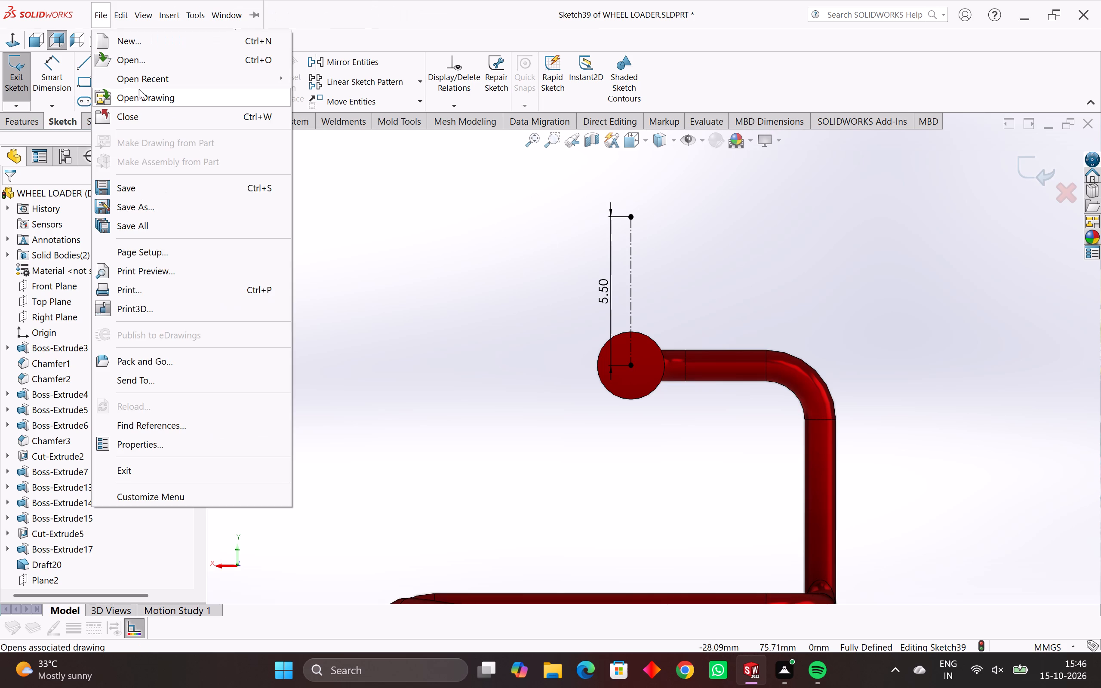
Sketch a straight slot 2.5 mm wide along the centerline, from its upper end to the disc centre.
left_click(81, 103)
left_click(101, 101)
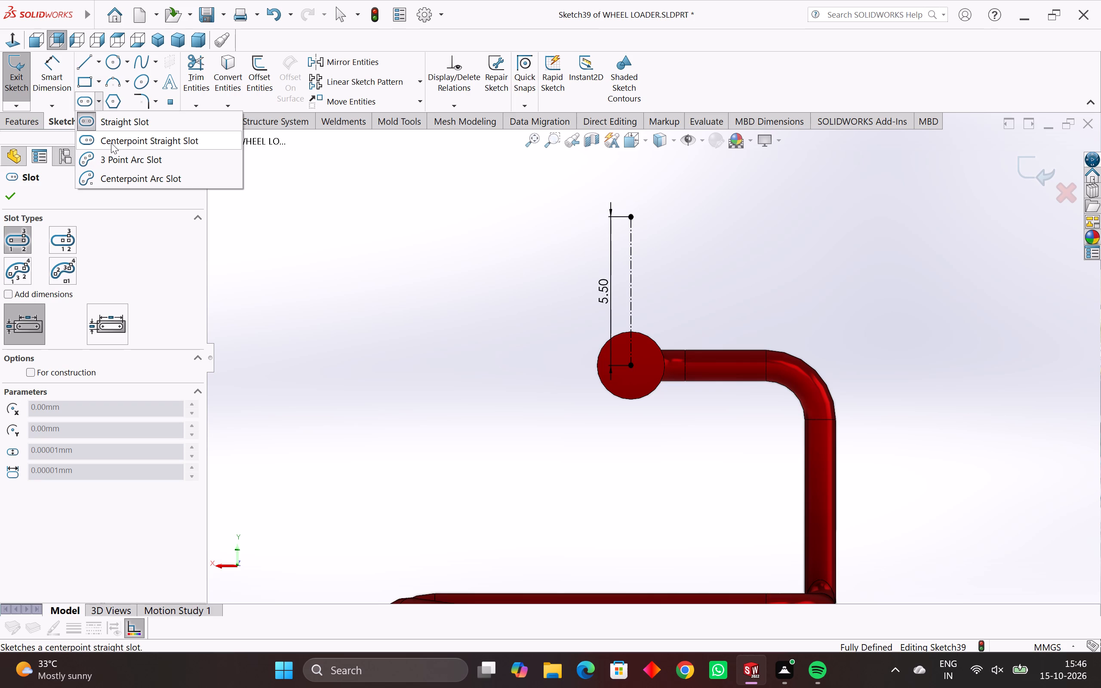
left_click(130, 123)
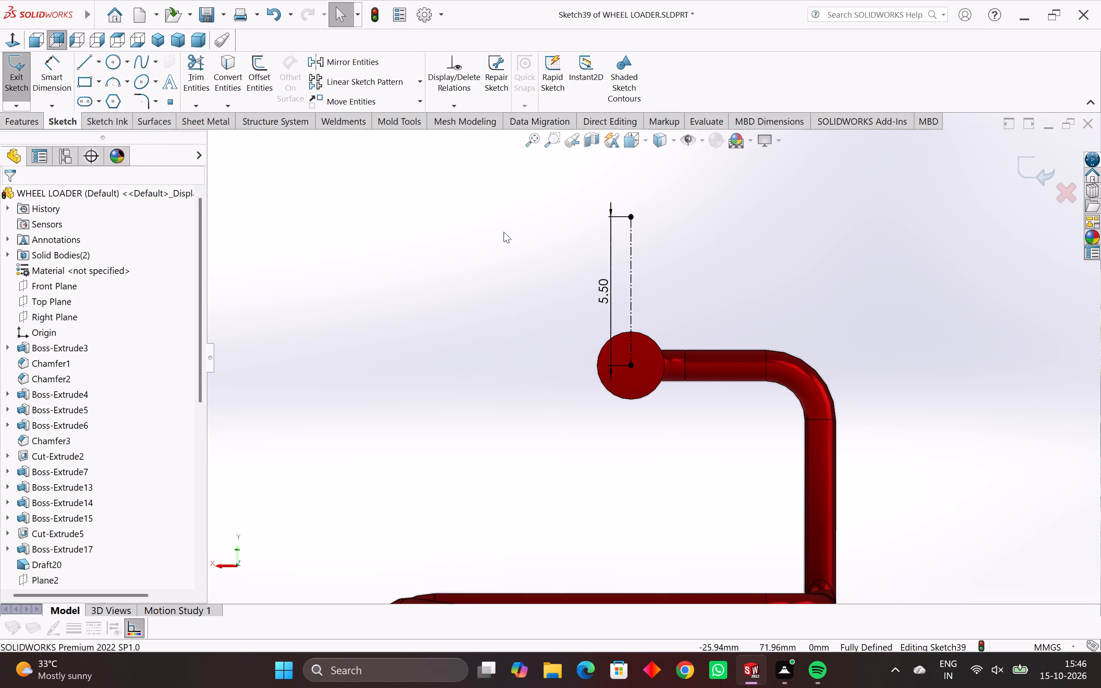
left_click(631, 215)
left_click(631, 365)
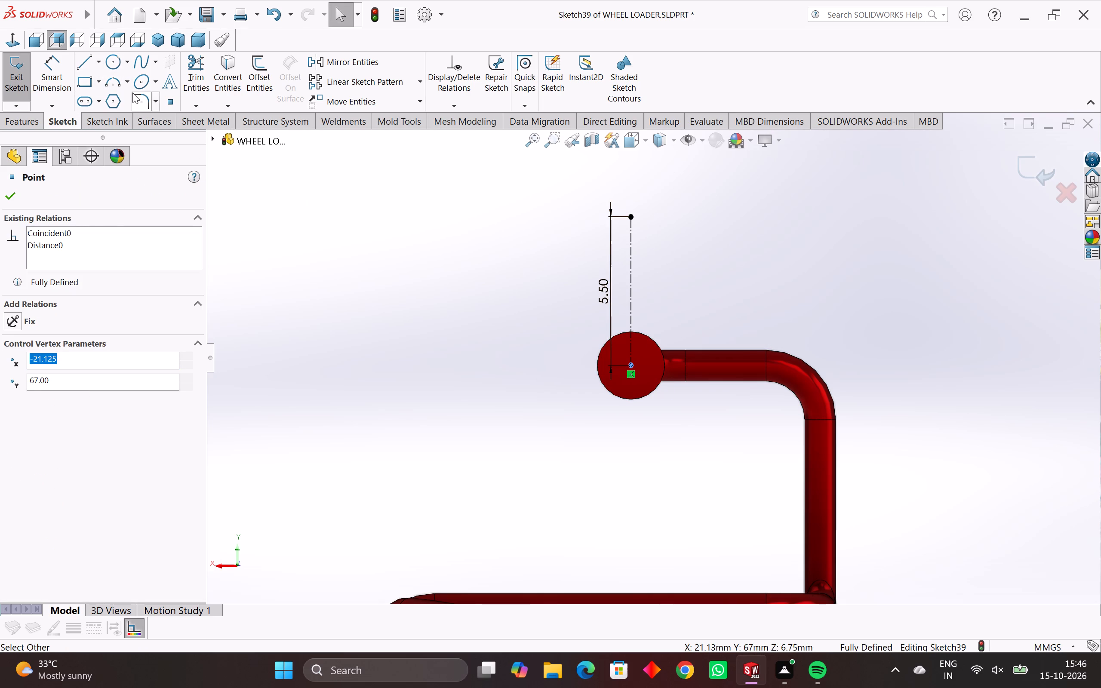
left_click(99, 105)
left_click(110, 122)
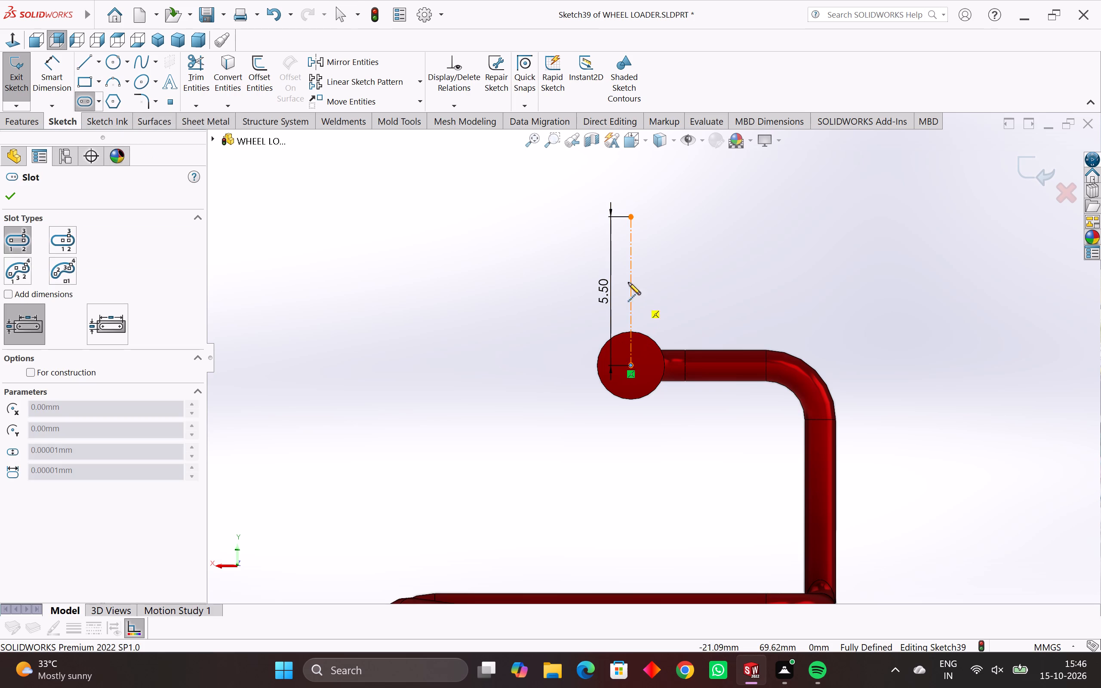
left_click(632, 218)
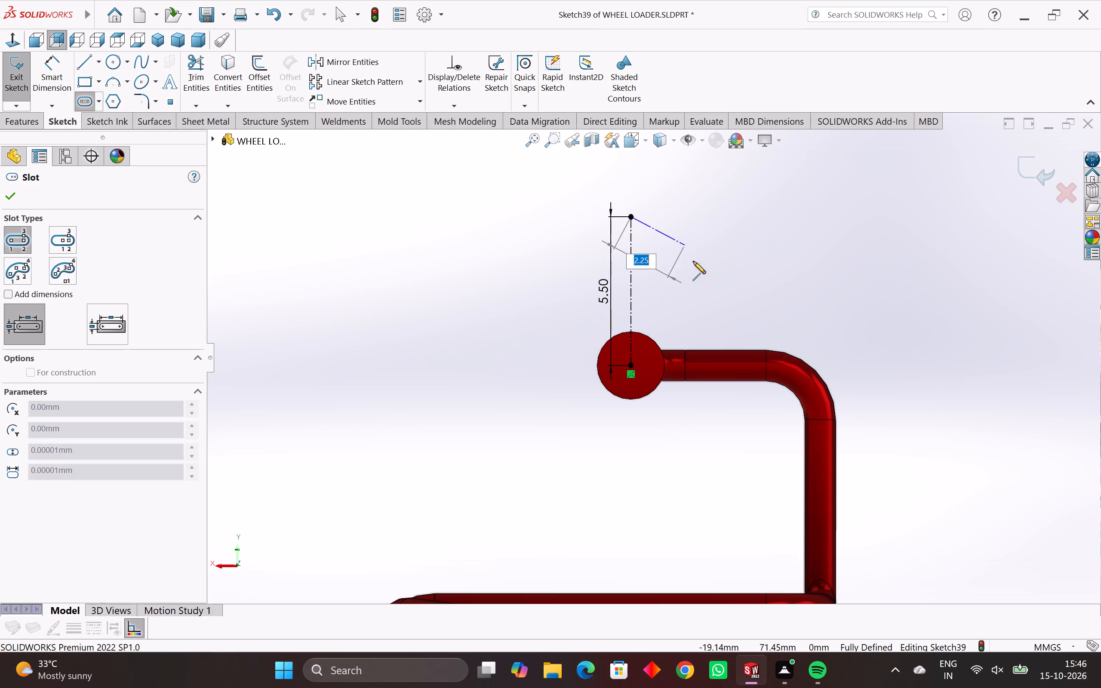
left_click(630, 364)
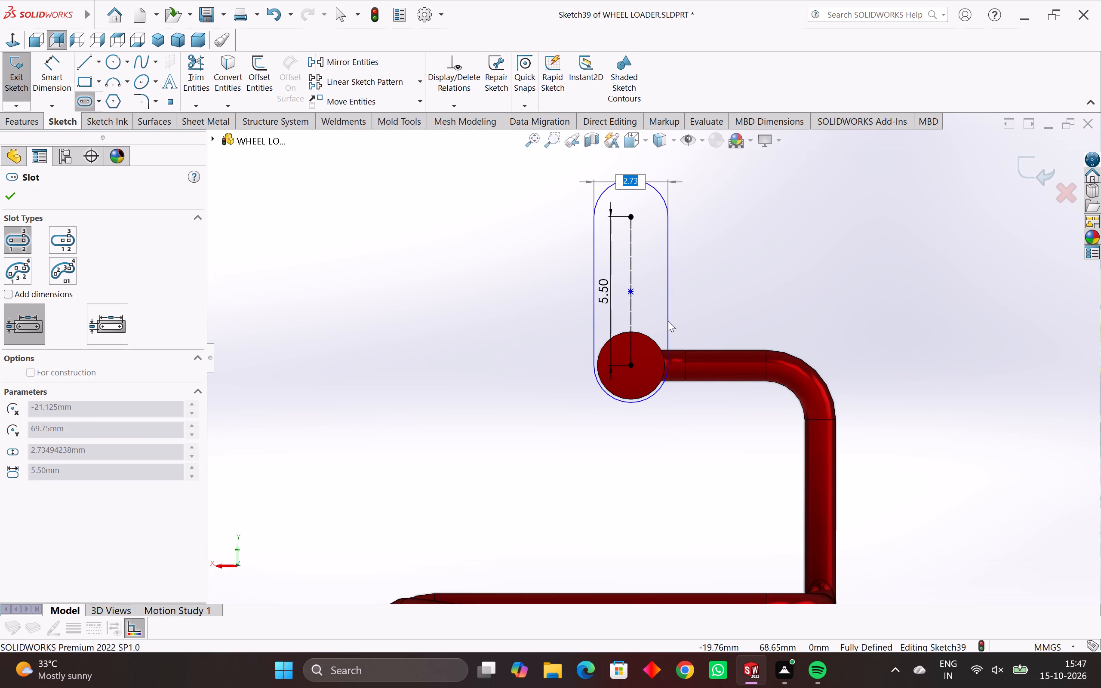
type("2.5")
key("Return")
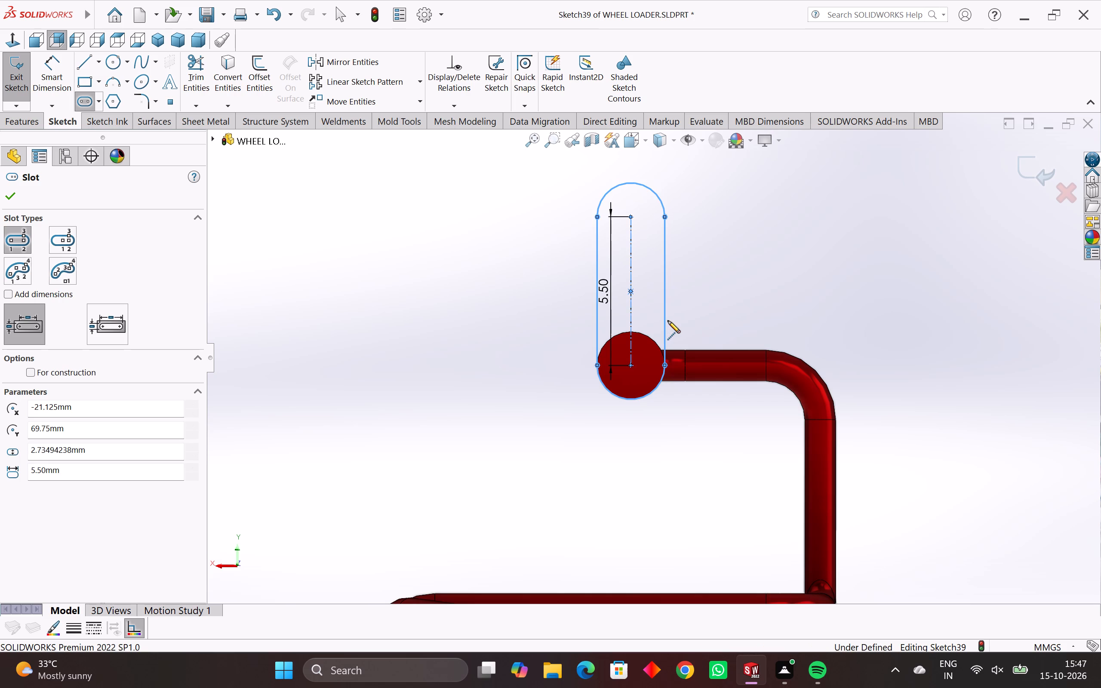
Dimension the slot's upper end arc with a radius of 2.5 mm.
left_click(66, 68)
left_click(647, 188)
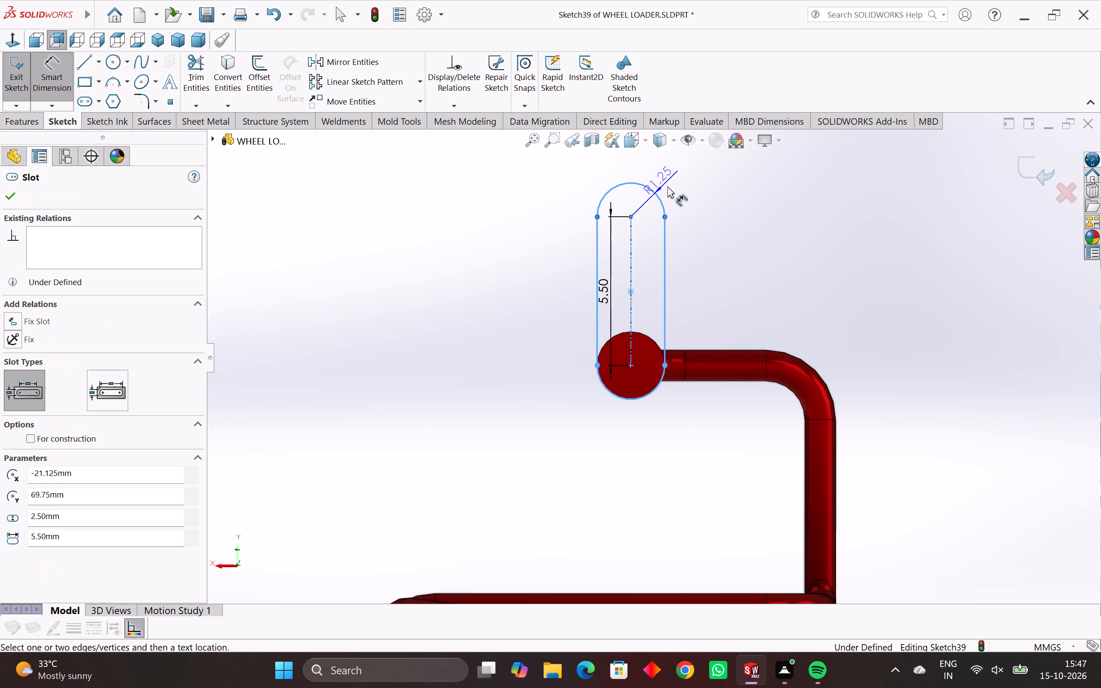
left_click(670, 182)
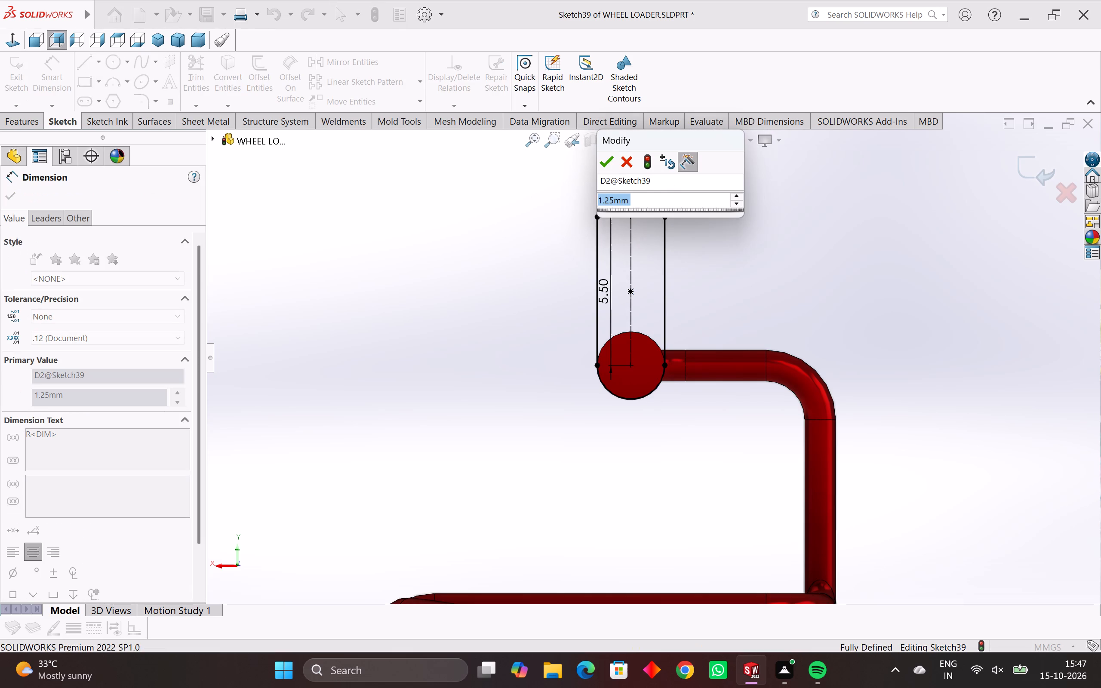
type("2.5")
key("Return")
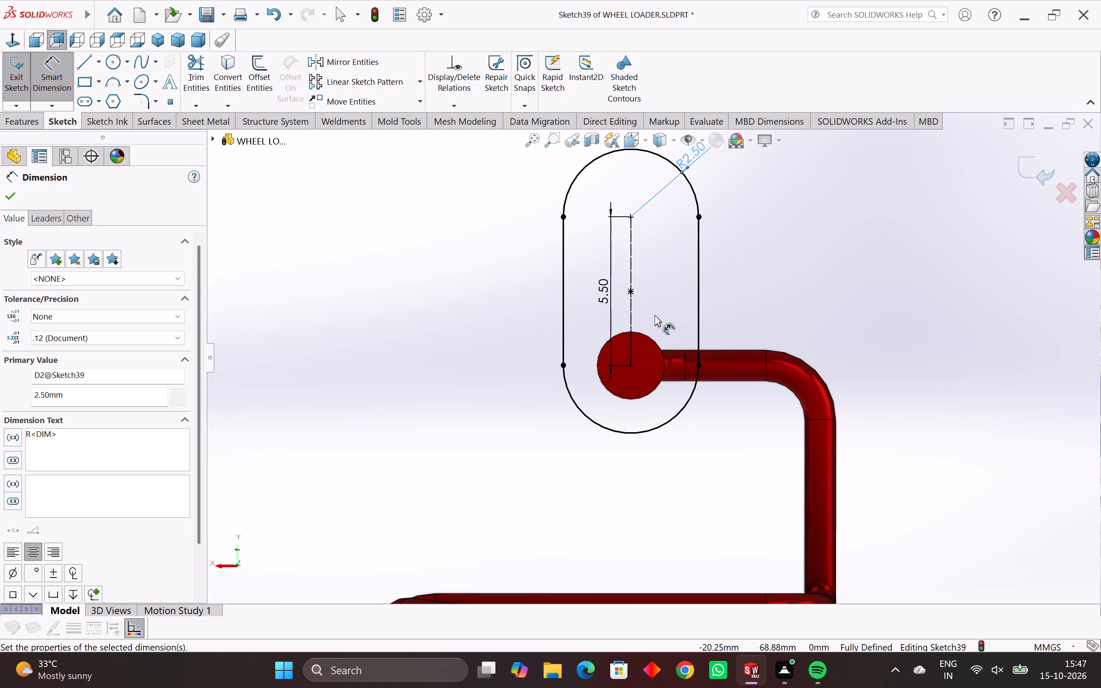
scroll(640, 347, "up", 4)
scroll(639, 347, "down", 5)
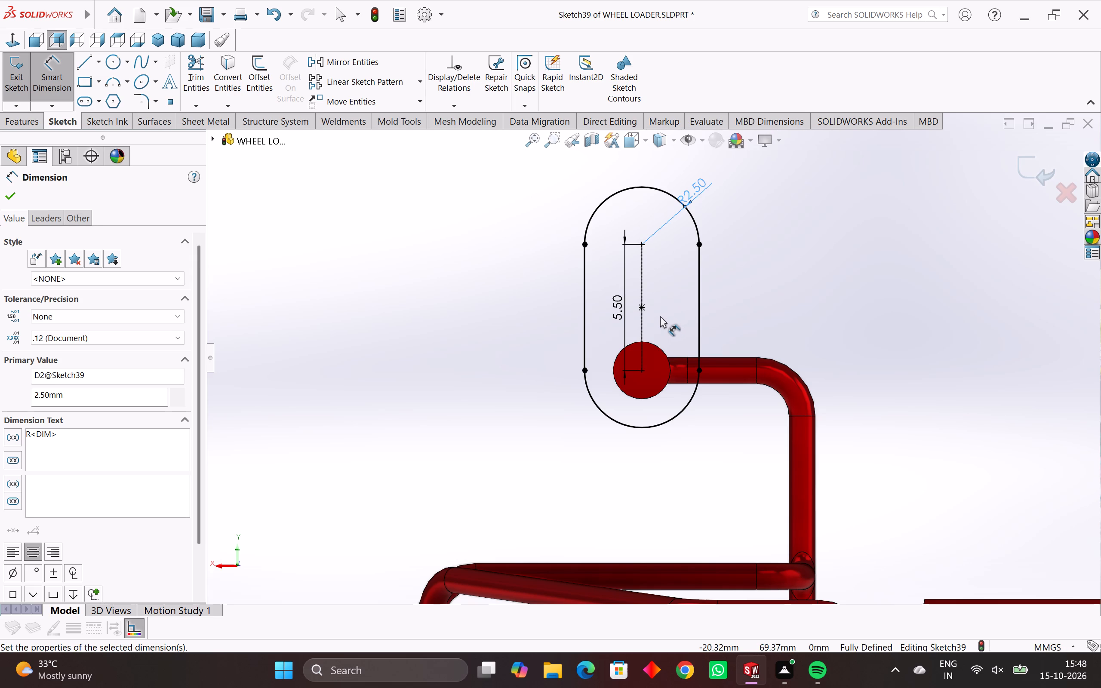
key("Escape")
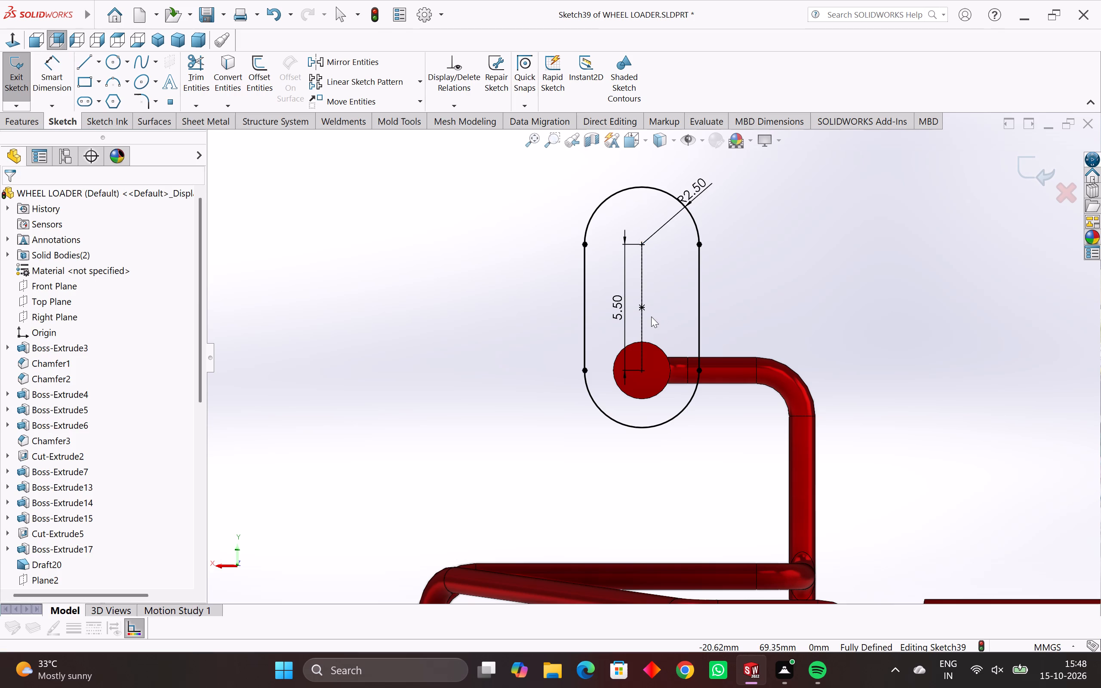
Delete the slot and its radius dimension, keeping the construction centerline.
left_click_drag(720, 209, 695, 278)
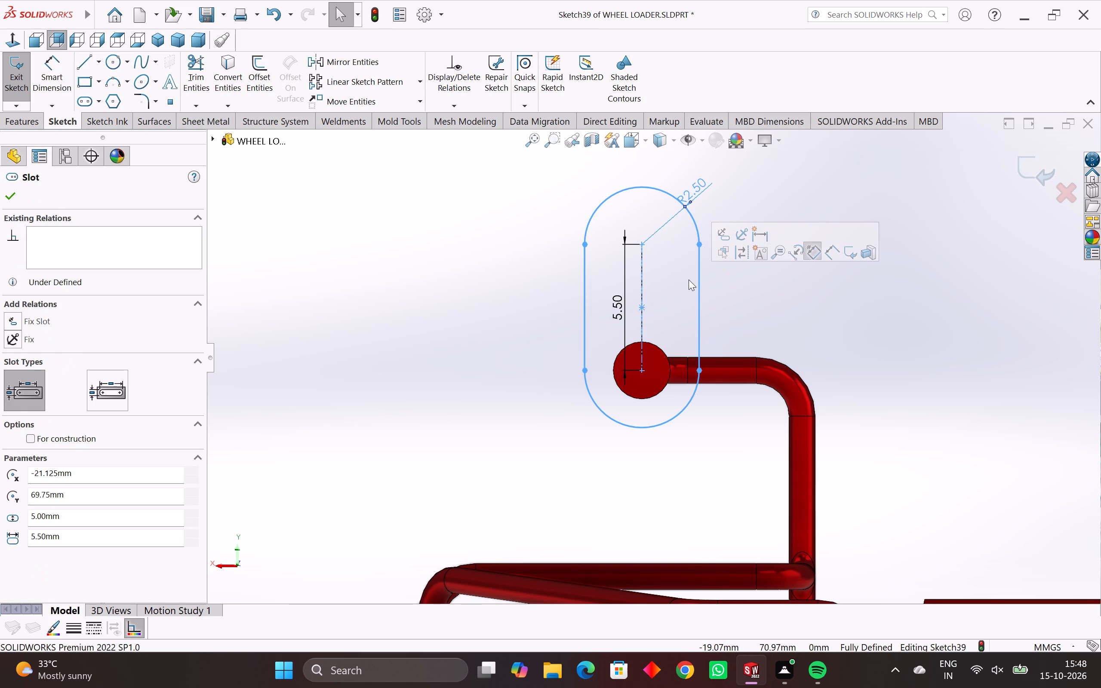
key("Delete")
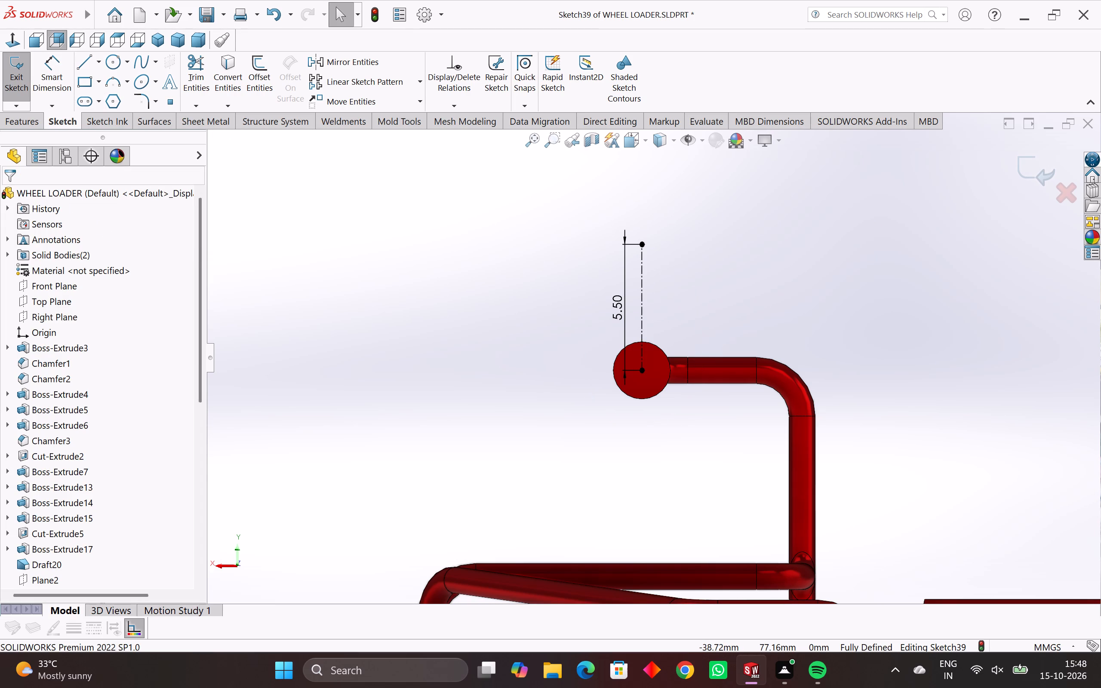
Sketch a 5 mm wide vertical centerpoint straight slot centred on the disc, with its upper arc centre at the centerline's end.
left_click(97, 99)
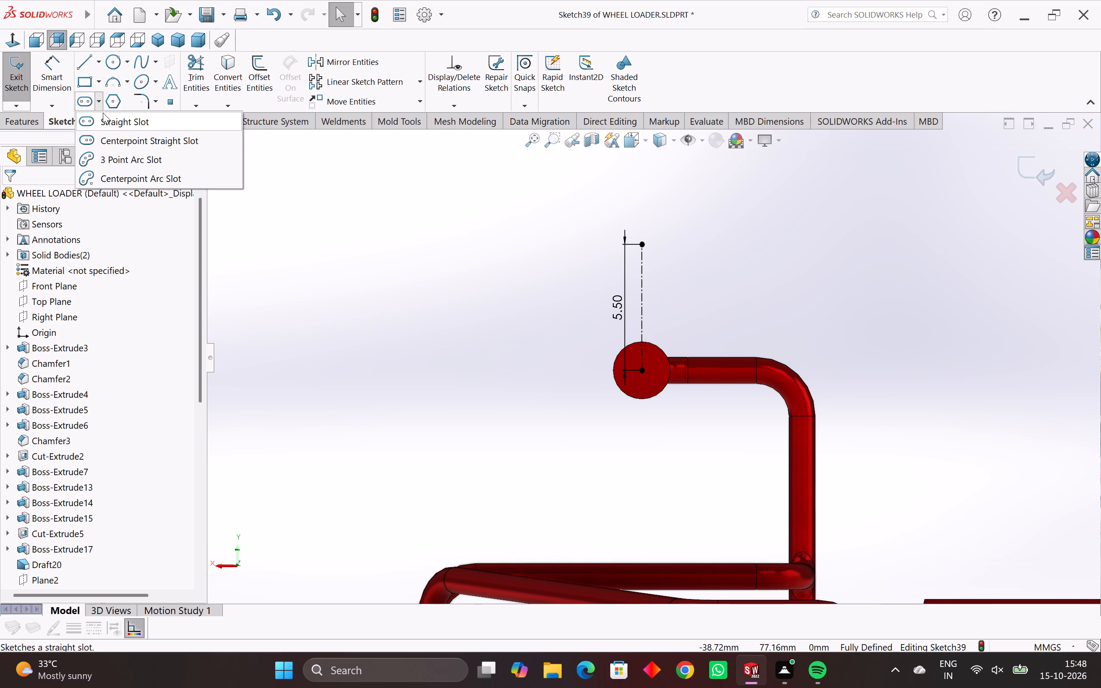
left_click(103, 141)
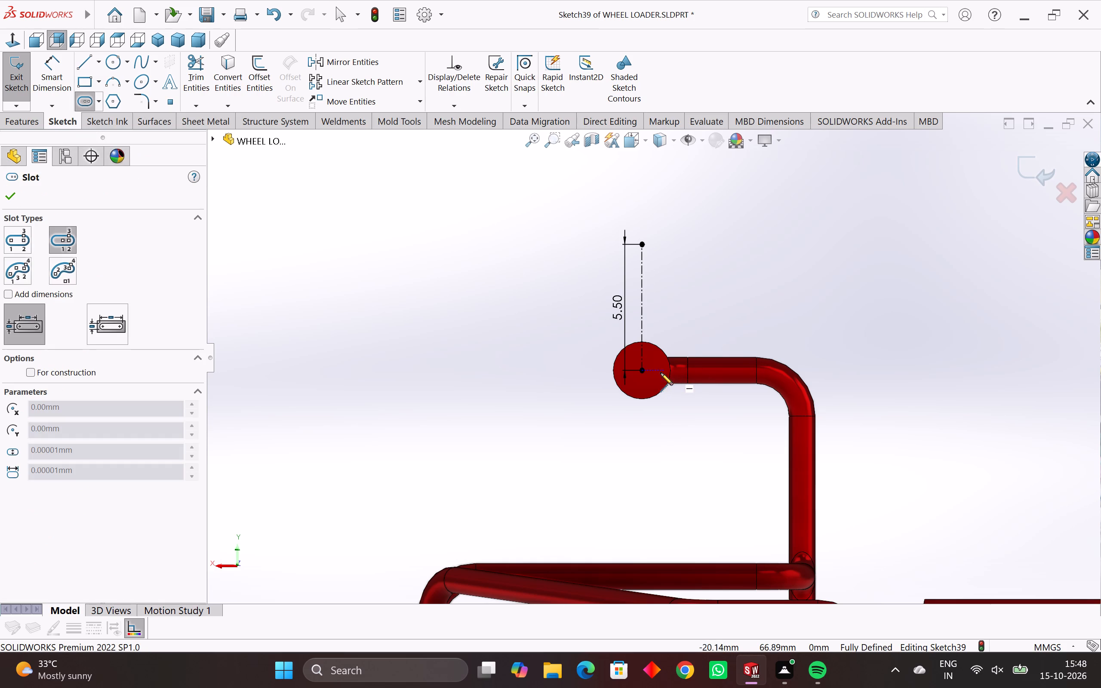
left_click(643, 370)
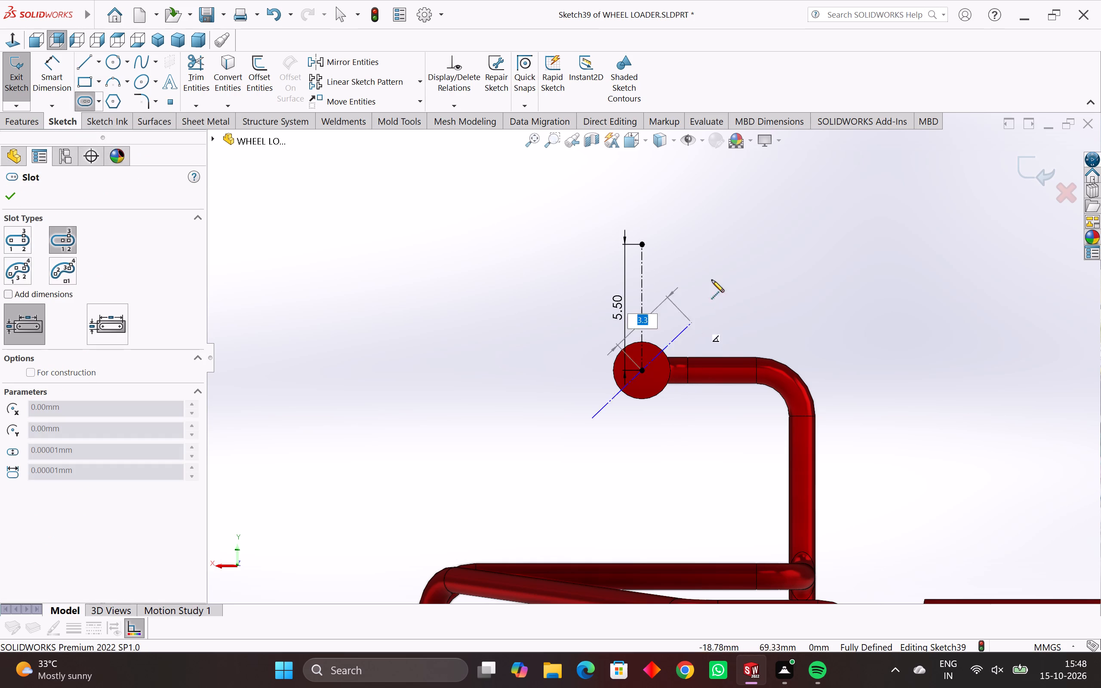
left_click(642, 243)
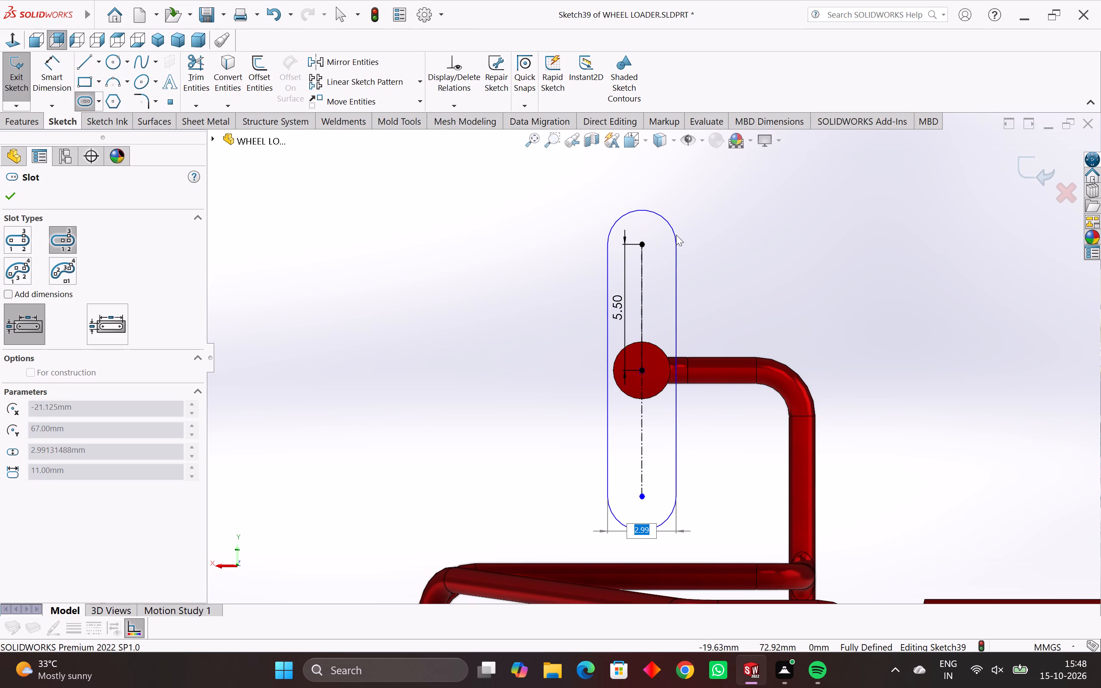
key("5")
key("Return")
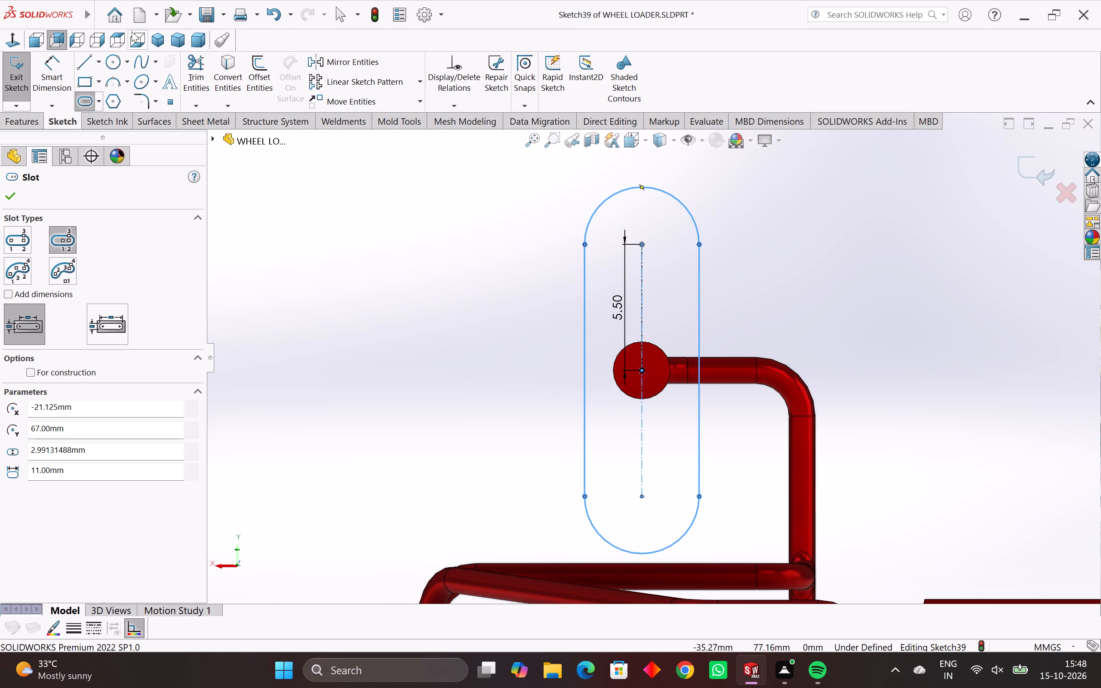
Dimension the slot's upper end arc with a radius of 2.5 mm.
left_click_drag(58, 74, 49, 80)
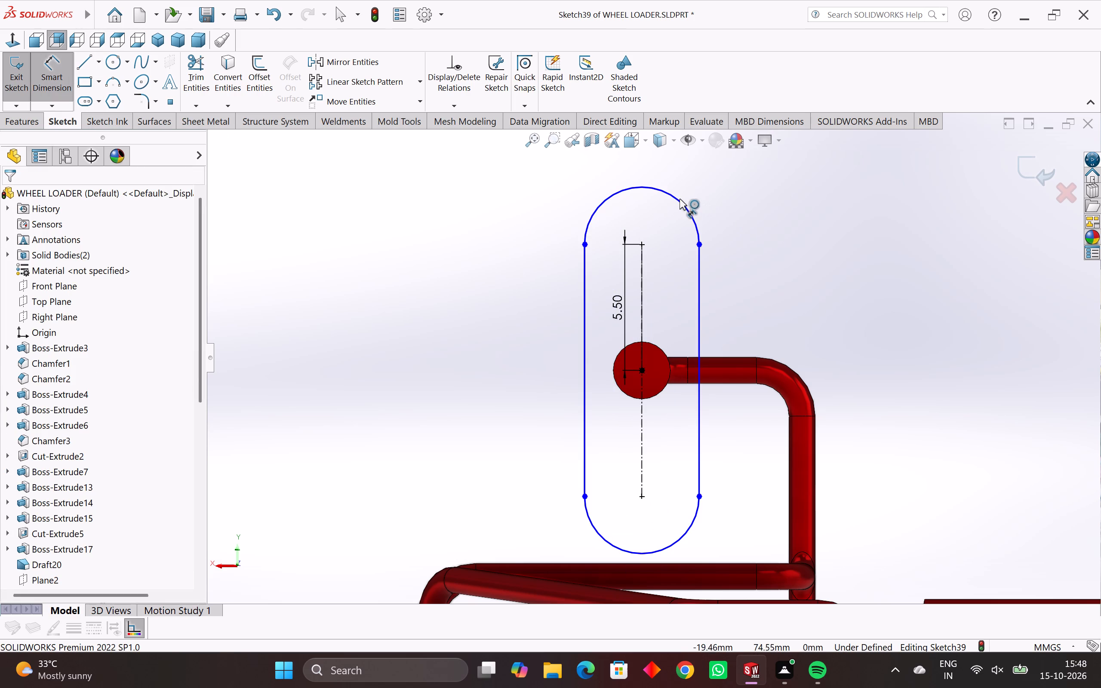
left_click(678, 200)
left_click(708, 186)
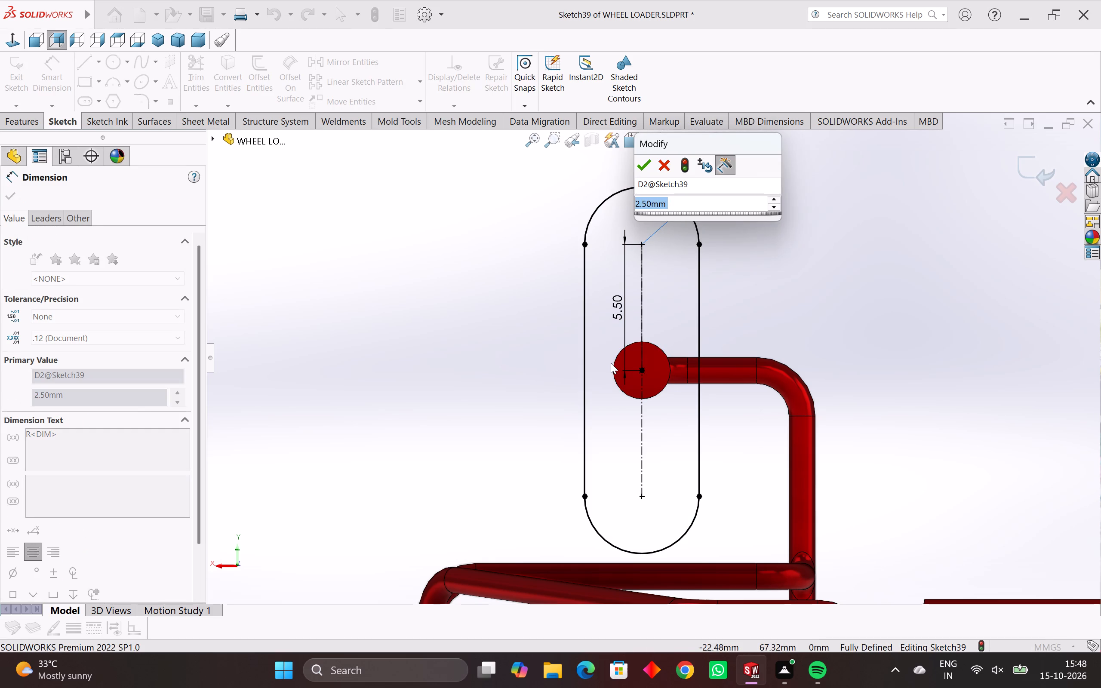
left_click(646, 168)
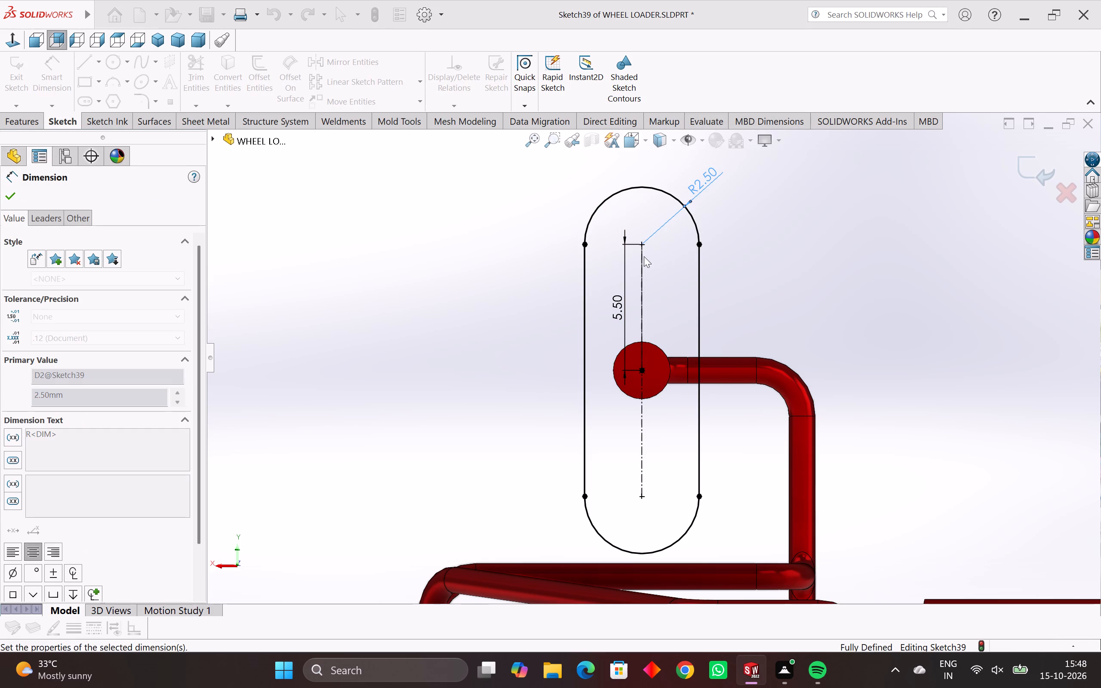
Delete the 5.50 length dimension of the vertical construction centerline.
left_click(625, 265)
key("Delete")
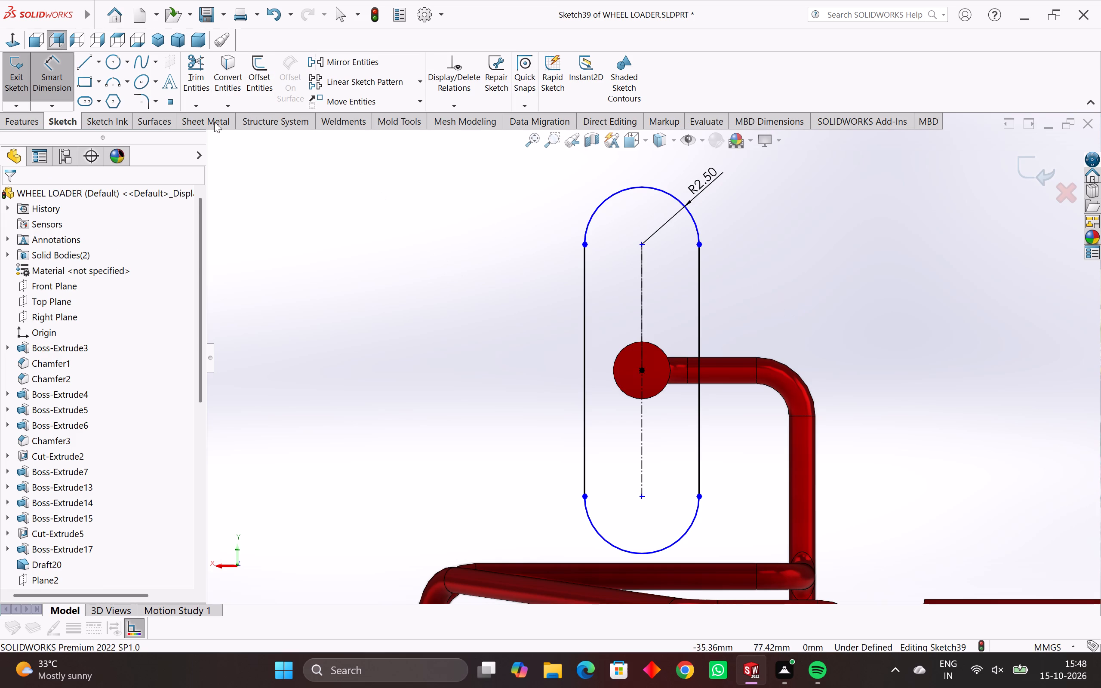
Delete the vertical construction centerline between the disc's centre and the slot's upper arc centre.
left_click(640, 298)
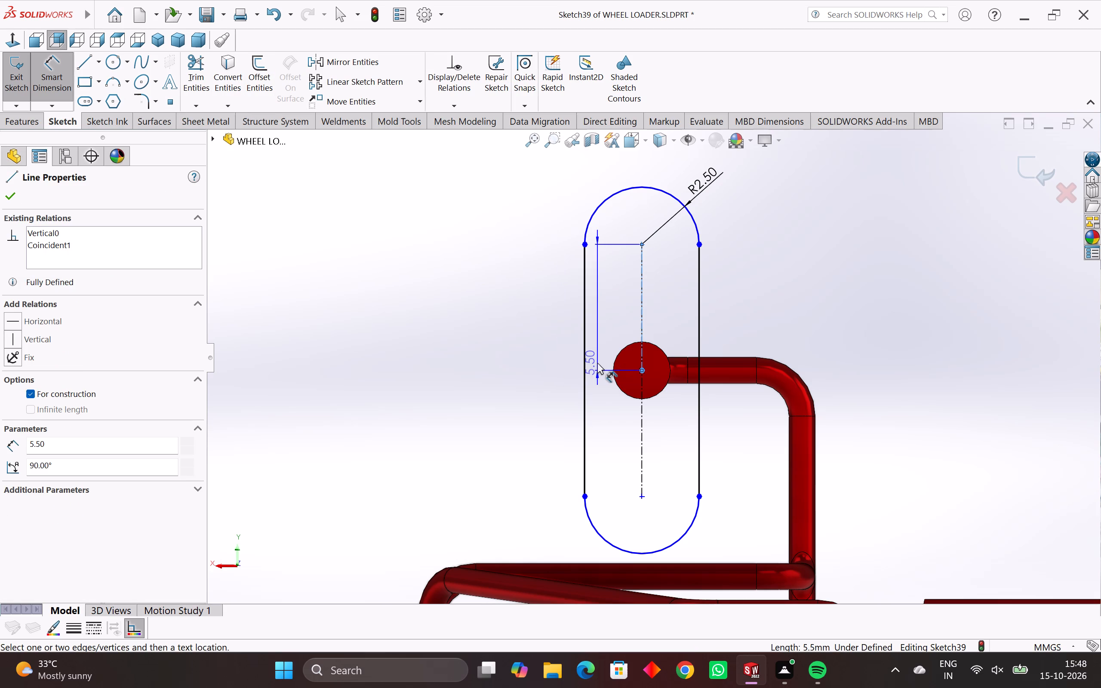
key("Escape")
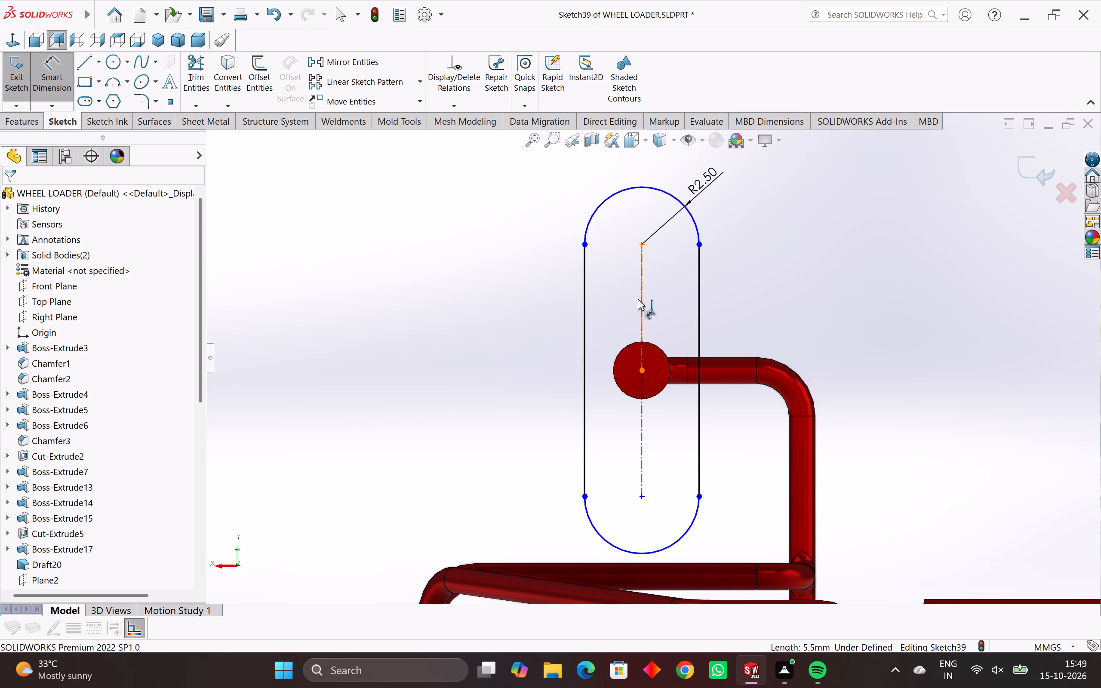
left_click(644, 307)
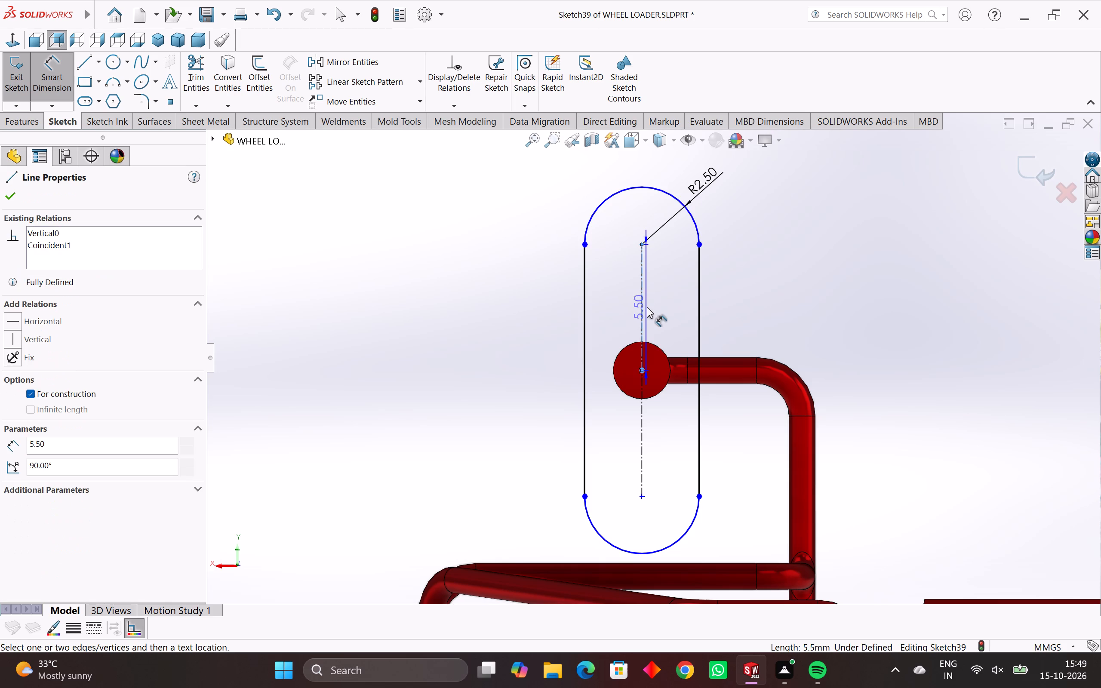
key("Delete")
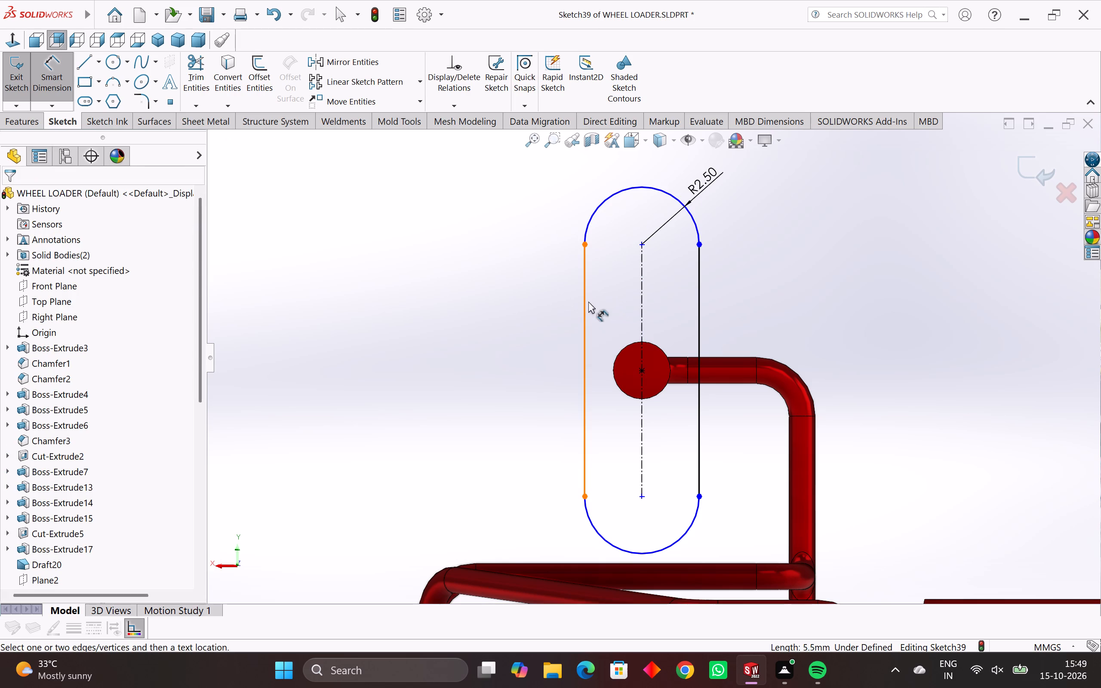
Dimension the slot's length between its two end arc centres.
left_click(640, 322)
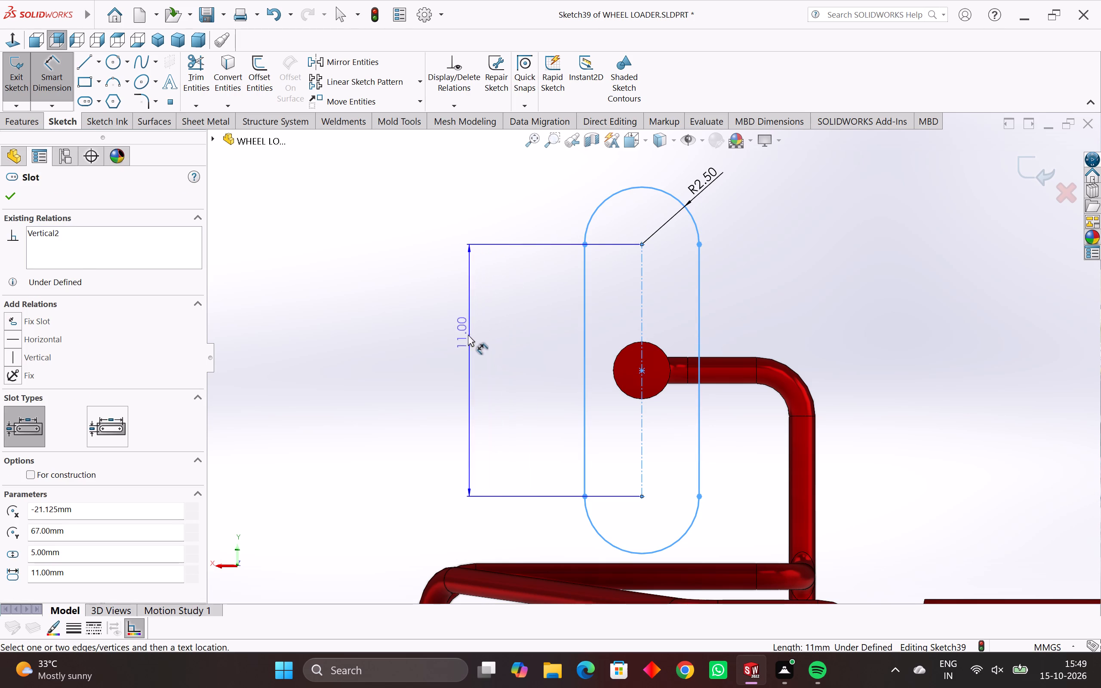
left_click(471, 329)
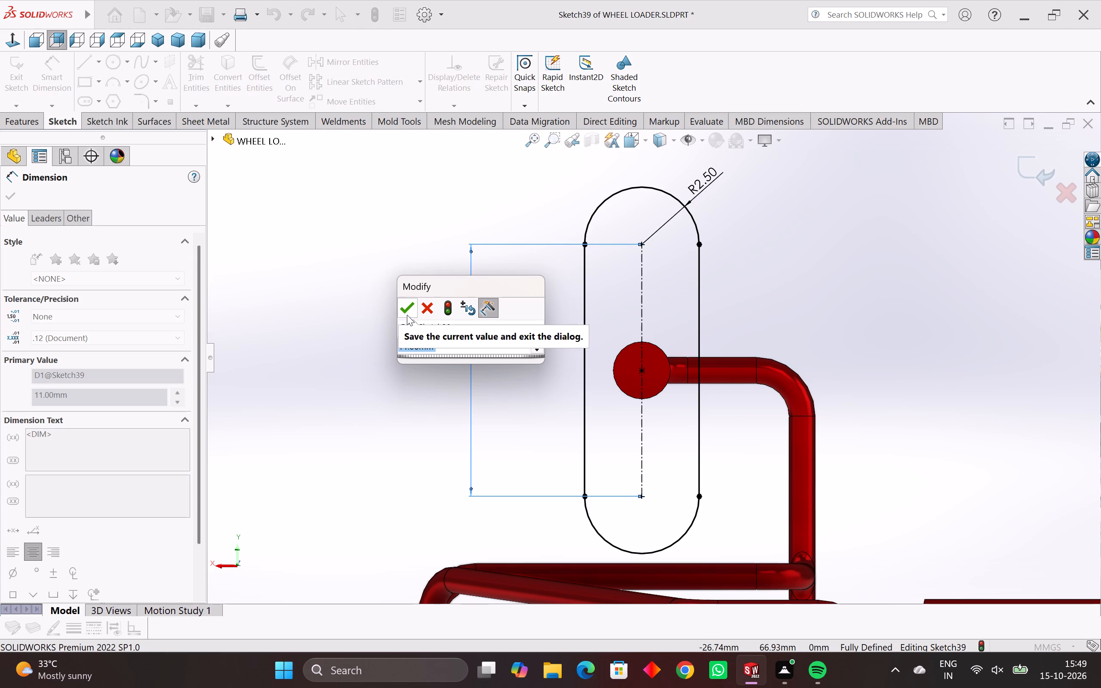
left_click(406, 312)
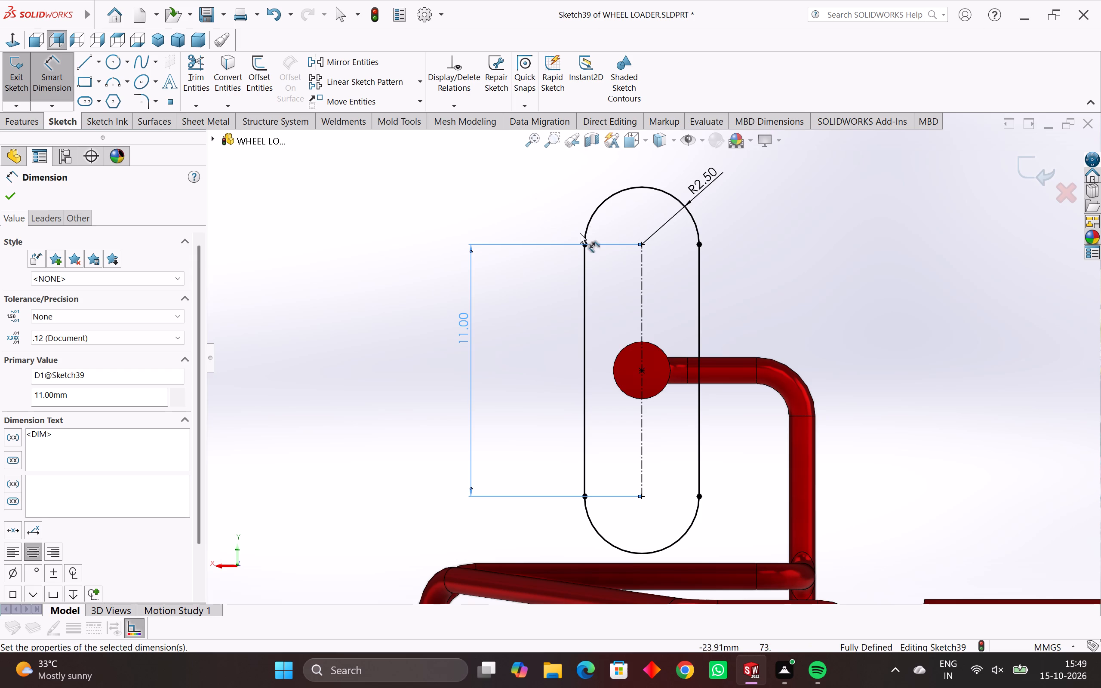
left_click(7, 201)
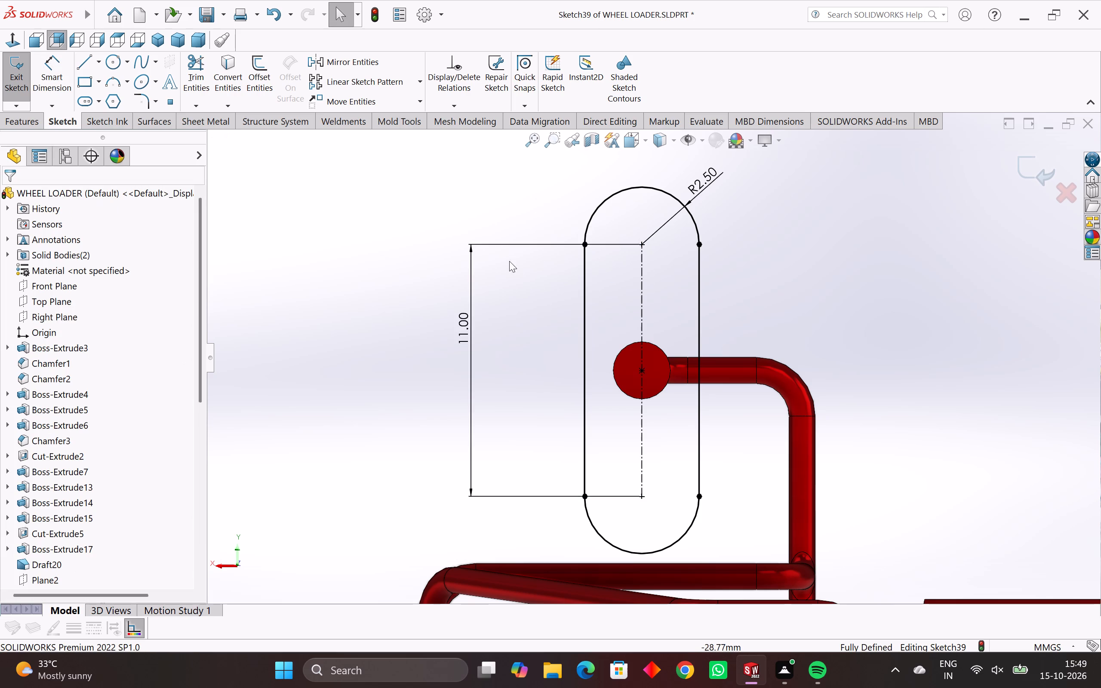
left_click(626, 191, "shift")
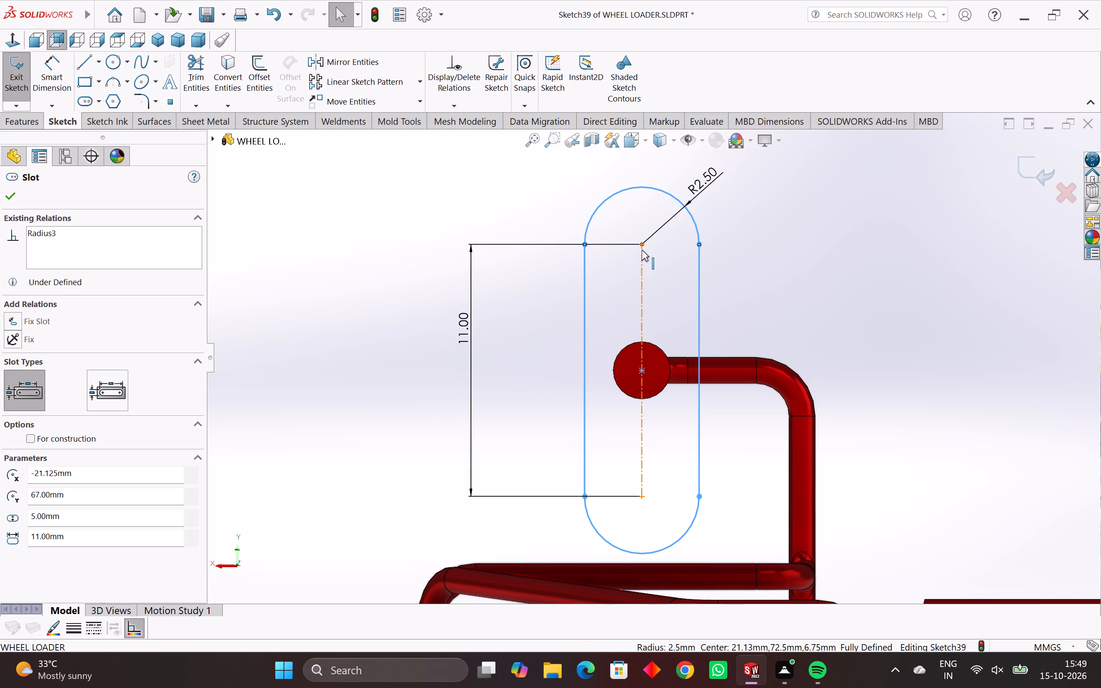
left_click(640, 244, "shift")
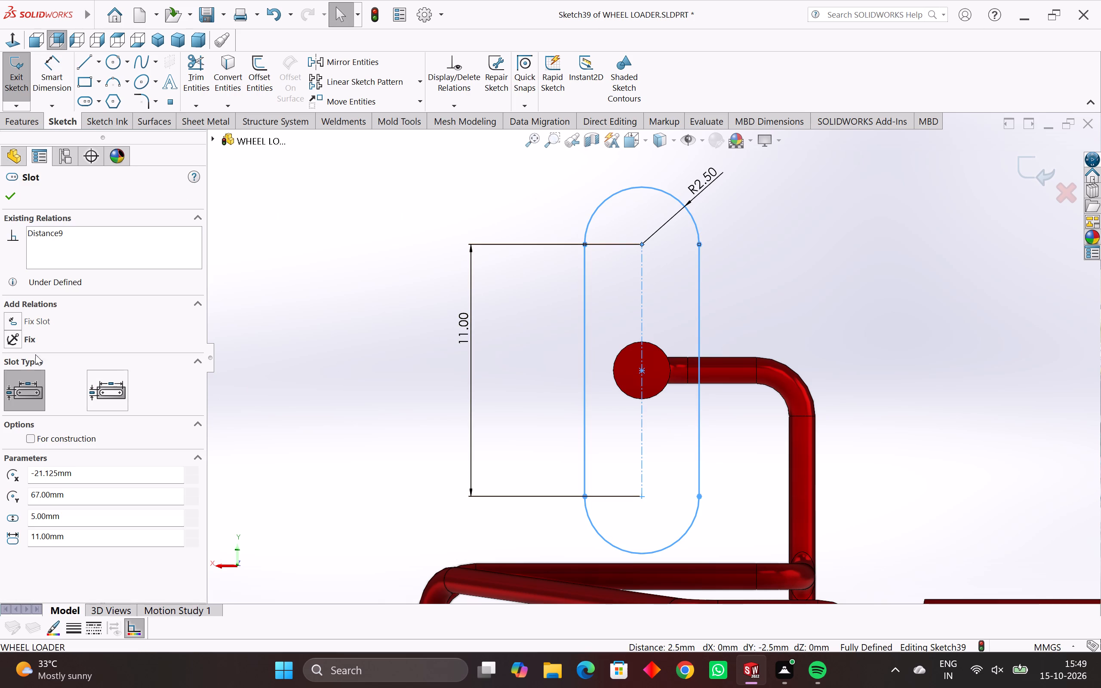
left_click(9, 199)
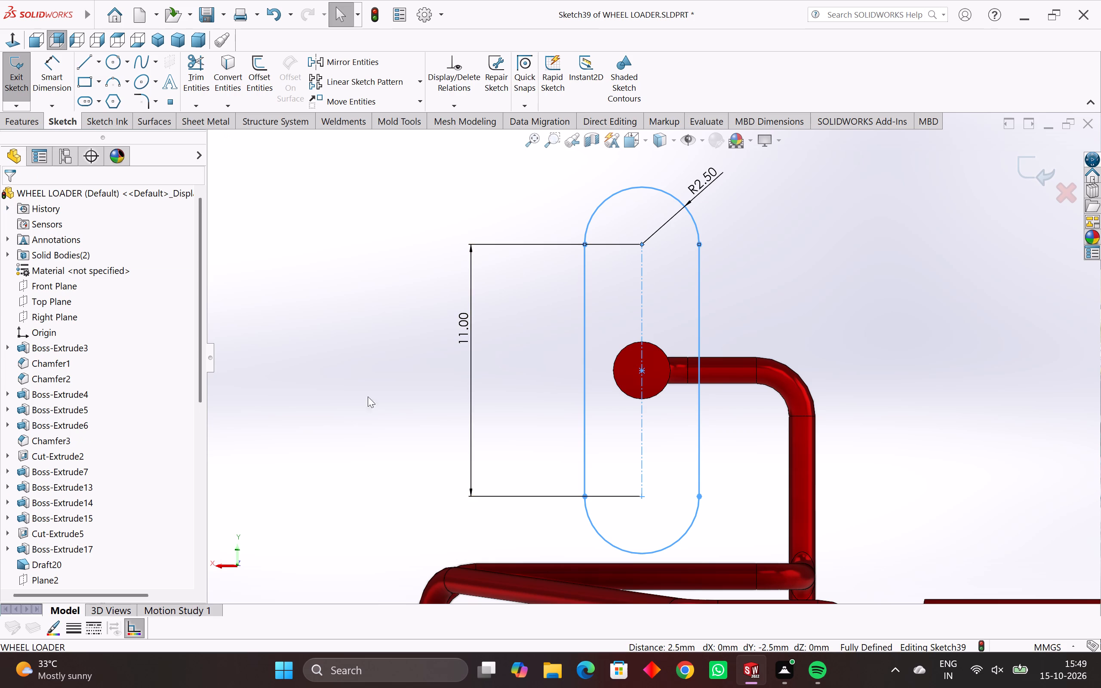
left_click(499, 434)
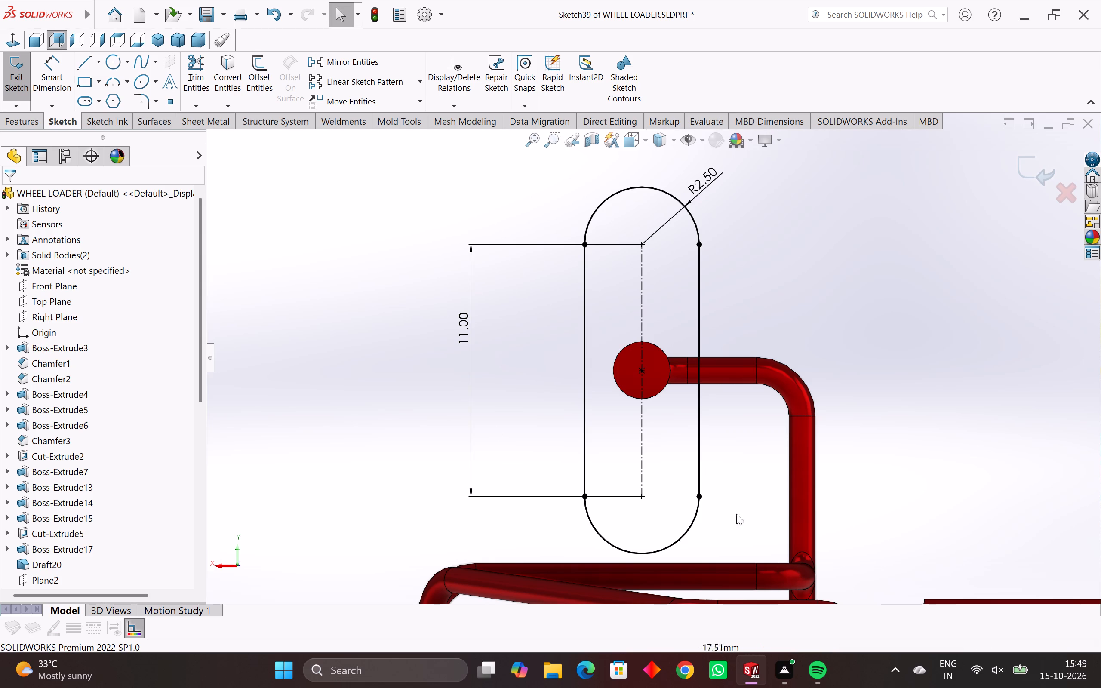
Set the slot's centre-to-centre length to 6 mm.
double_click(466, 336)
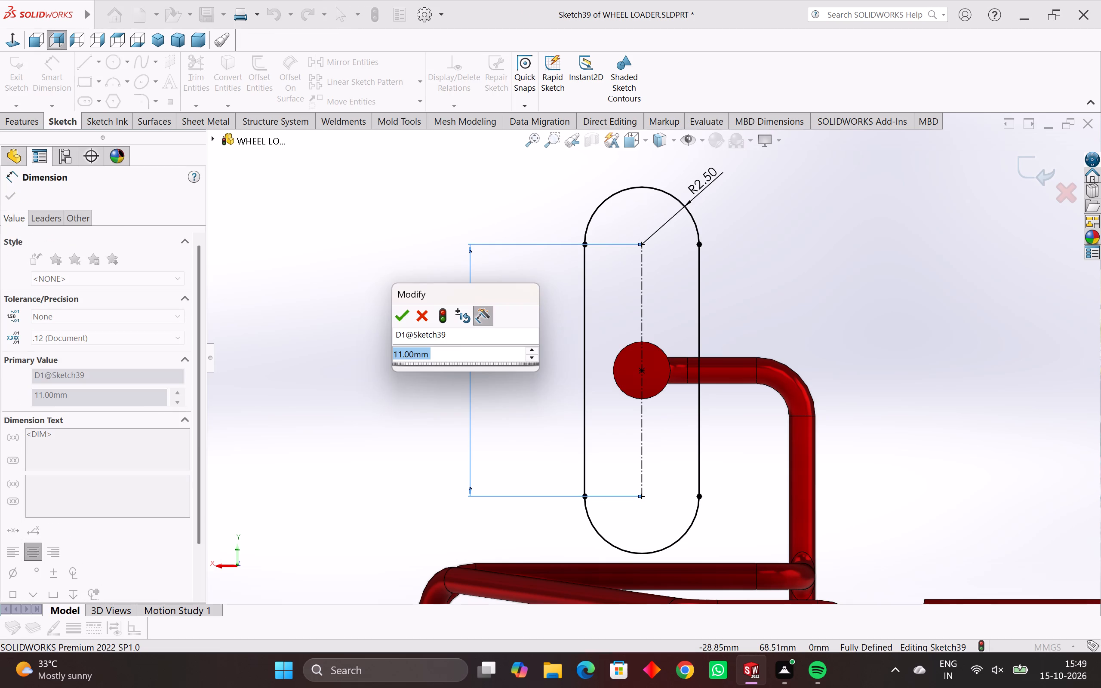
key("6")
key("Return")
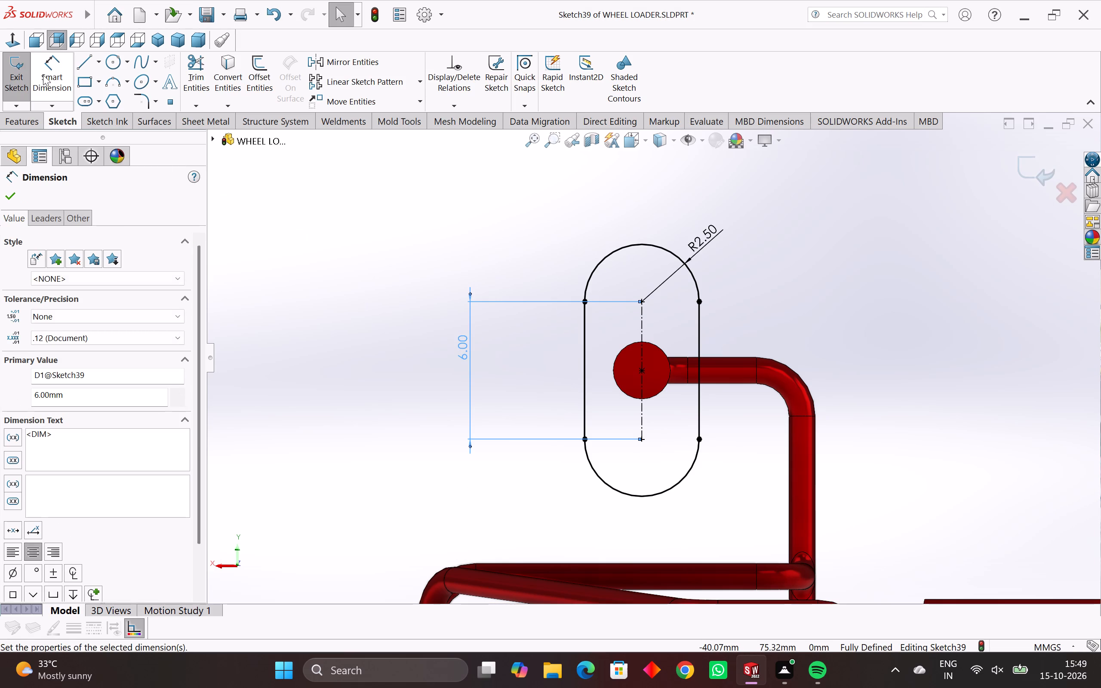
left_click(12, 199)
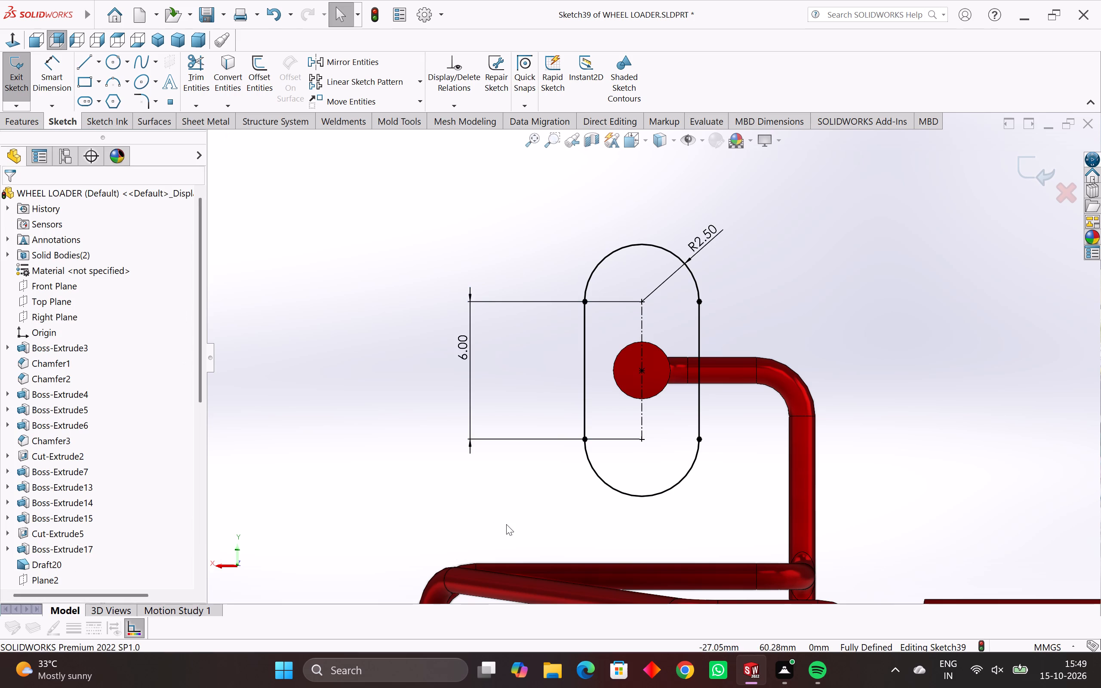
Extrude the slot sketch as a blind boss 2 mm deep at the handrail's free end, merging the result.
middle_click_drag(506, 524, 551, 549)
scroll(551, 549, "down", 1)
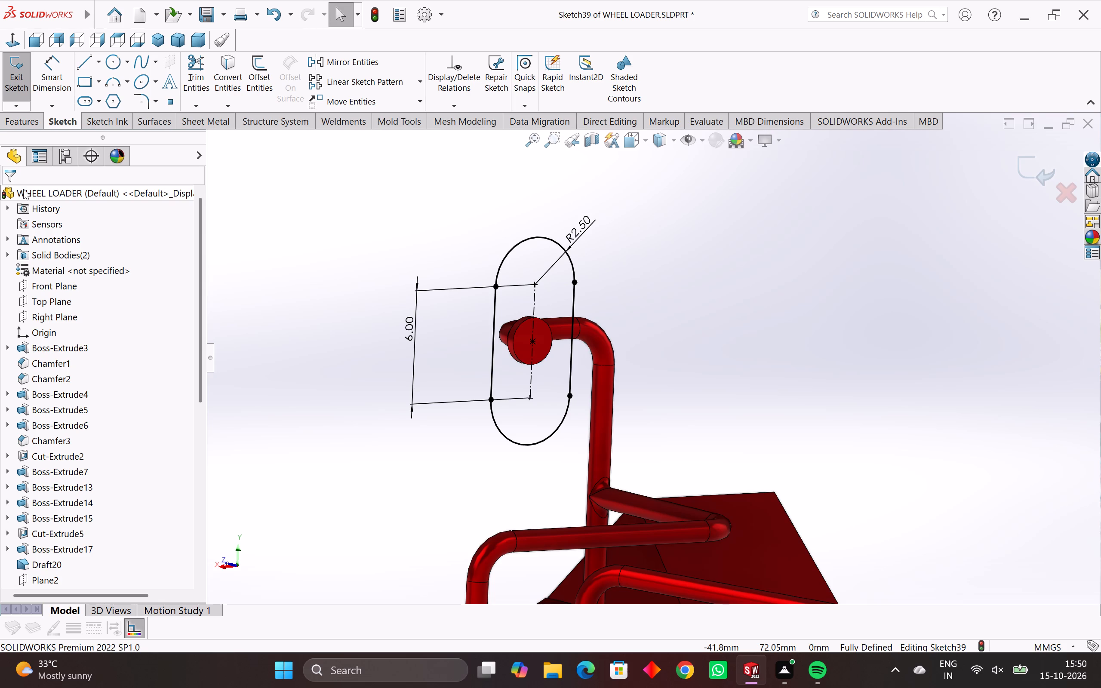
left_click(34, 123)
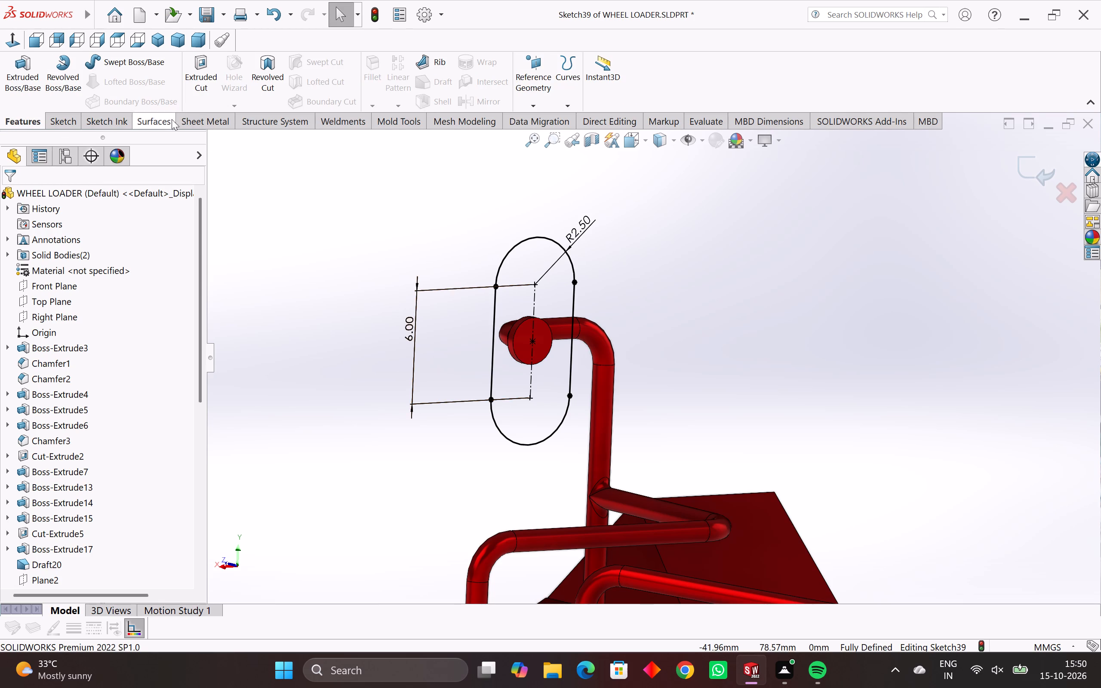
left_click(31, 58)
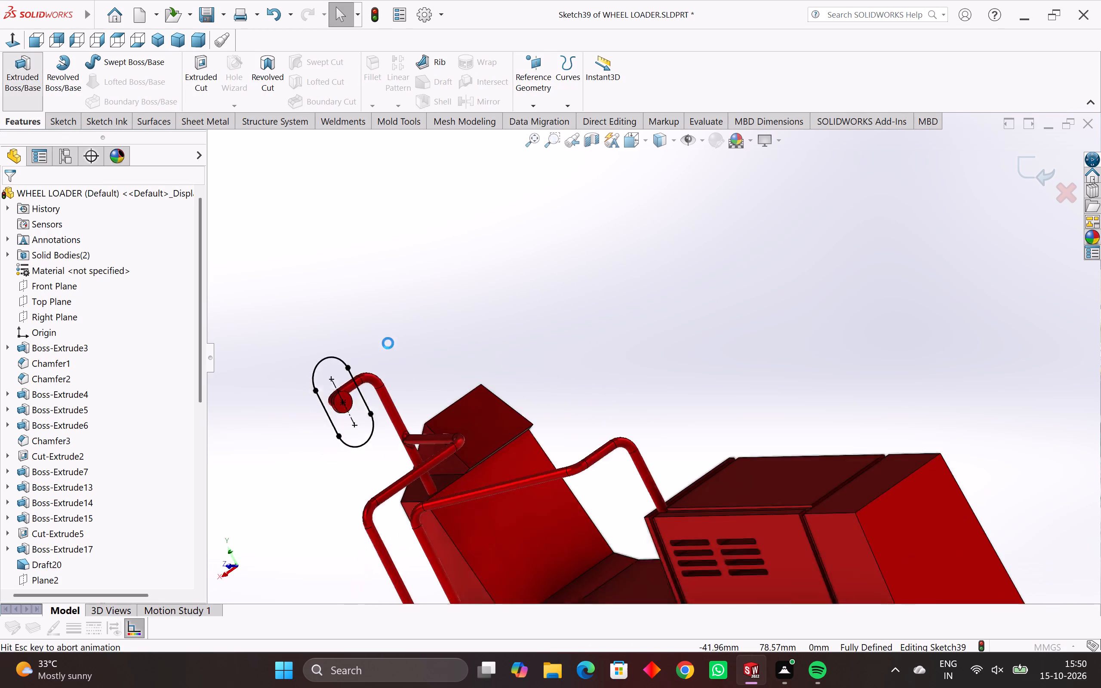
middle_click_drag(359, 384, 418, 392)
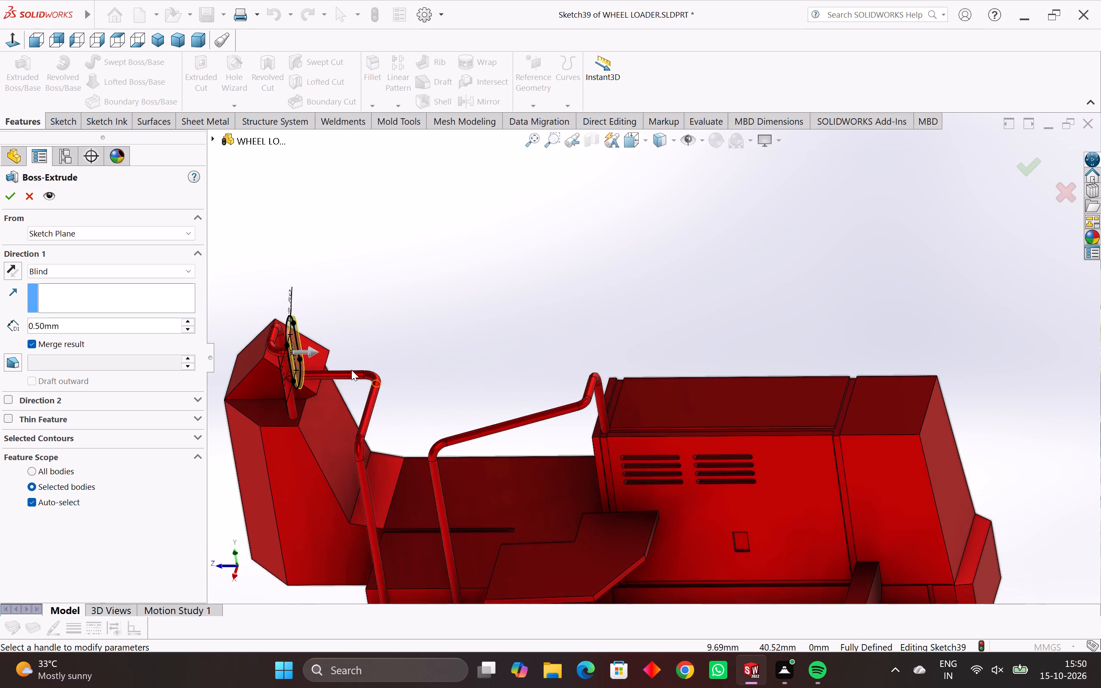
scroll(318, 353, "up", 4)
scroll(346, 329, "up", 5)
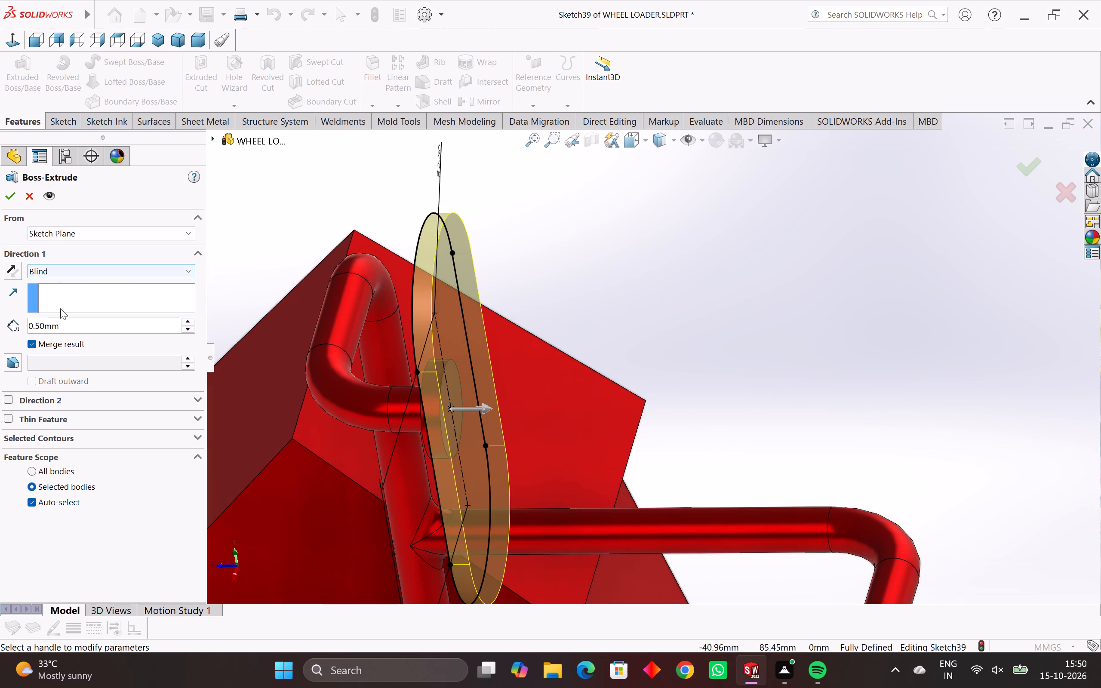
left_click_drag(66, 327, 0, 301)
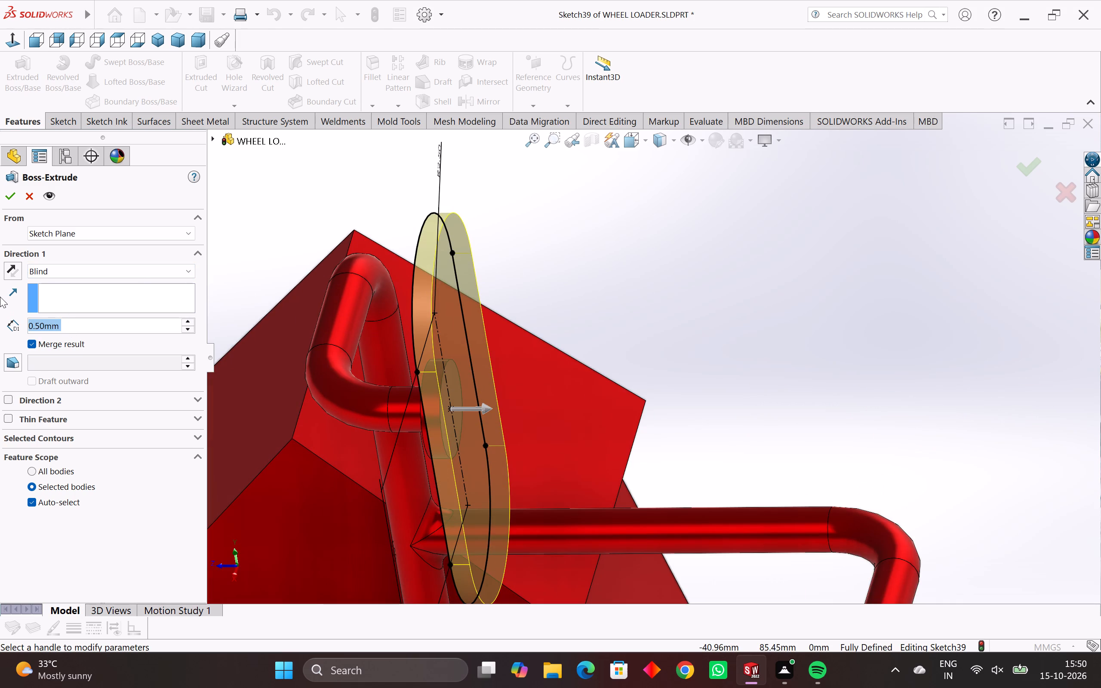
key("2")
key("Return")
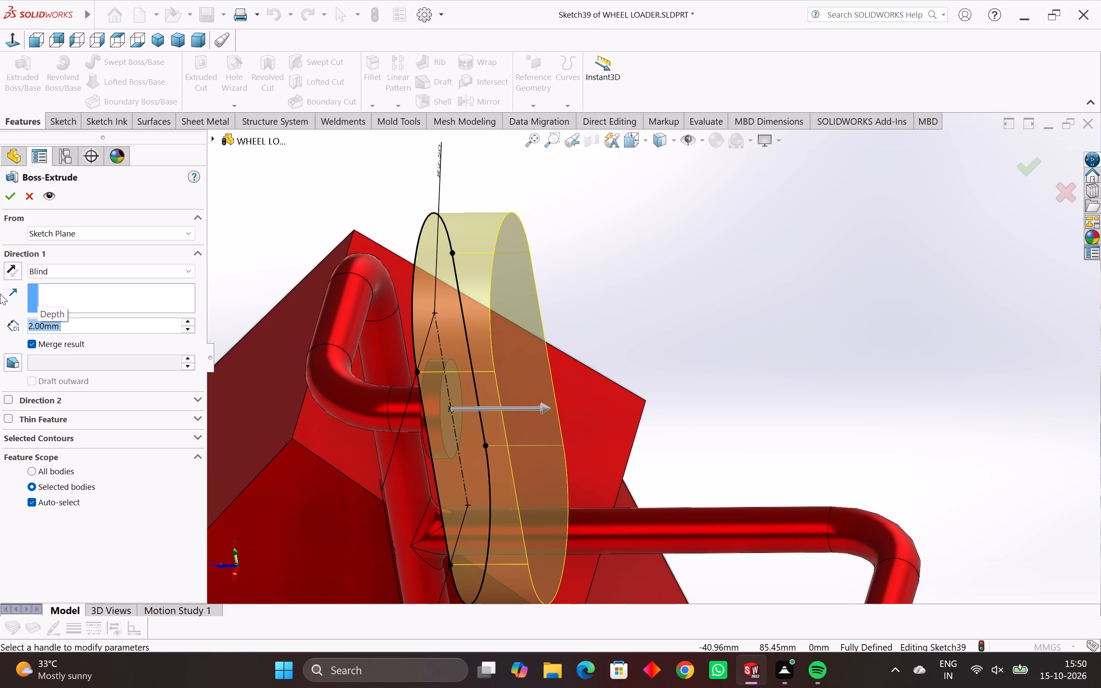
left_click(7, 200)
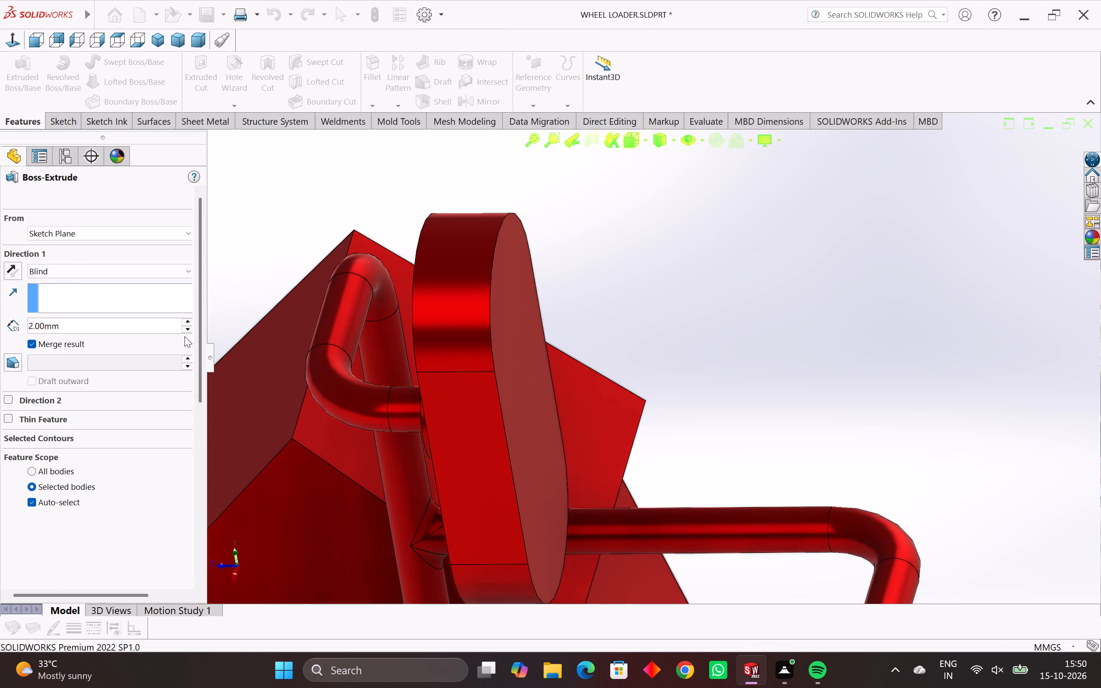
Examine the extruded slot-shaped fitting and the whole loader body from several angles.
scroll(356, 425, "down", 4)
middle_click_drag(419, 436, 388, 427)
scroll(389, 427, "down", 4)
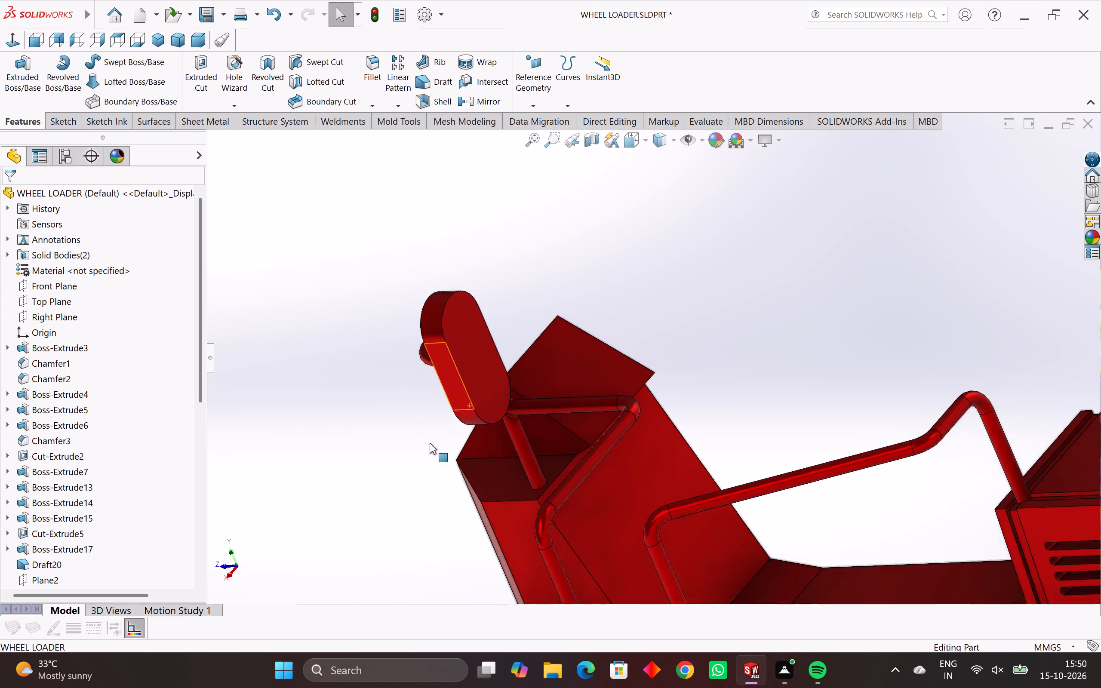
scroll(430, 443, "down", 2)
scroll(674, 516, "down", 1)
middle_click_drag(674, 516, 675, 554)
scroll(681, 554, "down", 2)
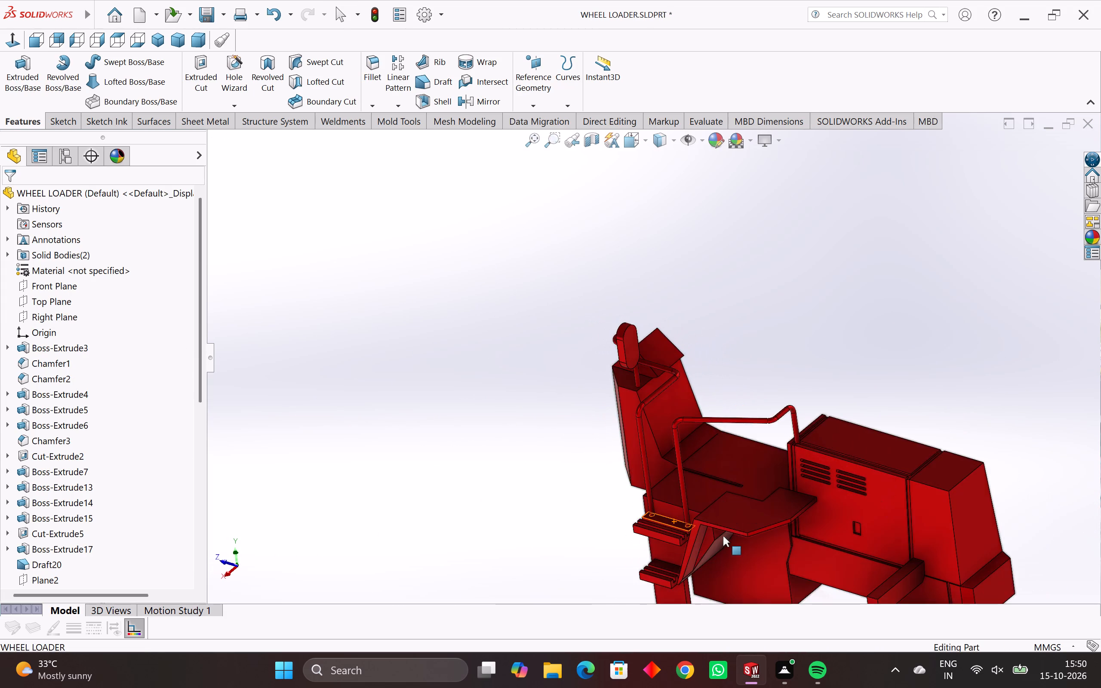
scroll(738, 527, "down", 4)
middle_click_drag(727, 524, 689, 523)
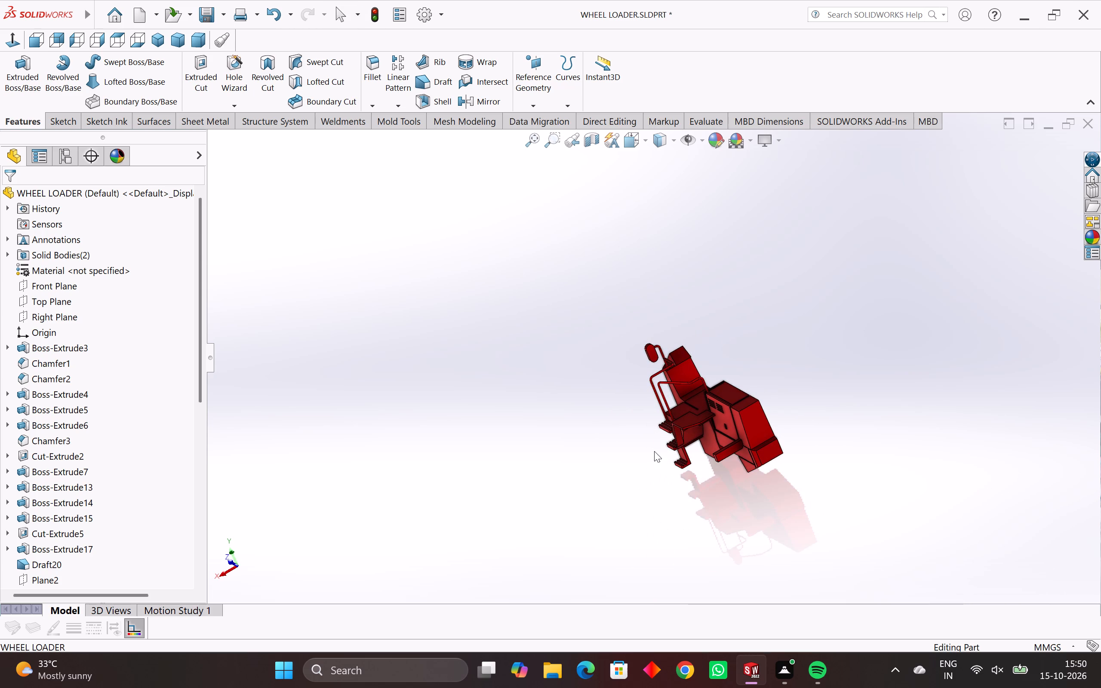
scroll(622, 298, "up", 4)
middle_click_drag(772, 507, 732, 517)
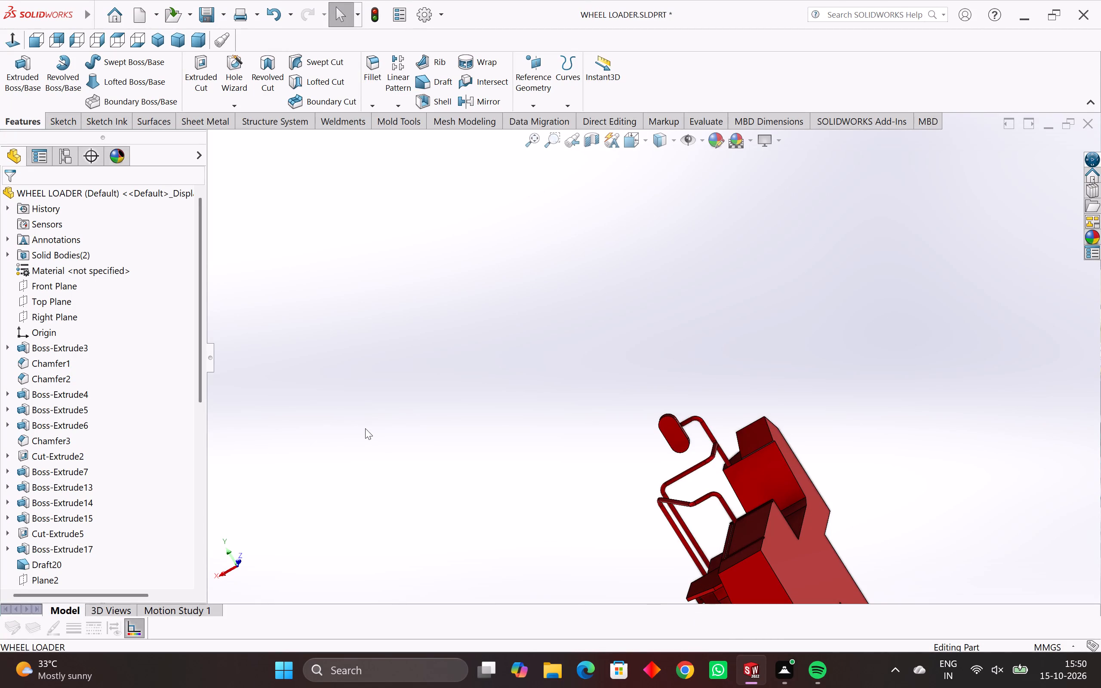
scroll(91, 323, "up", 4)
Start a new sketch on the Right Plane.
left_click(55, 313)
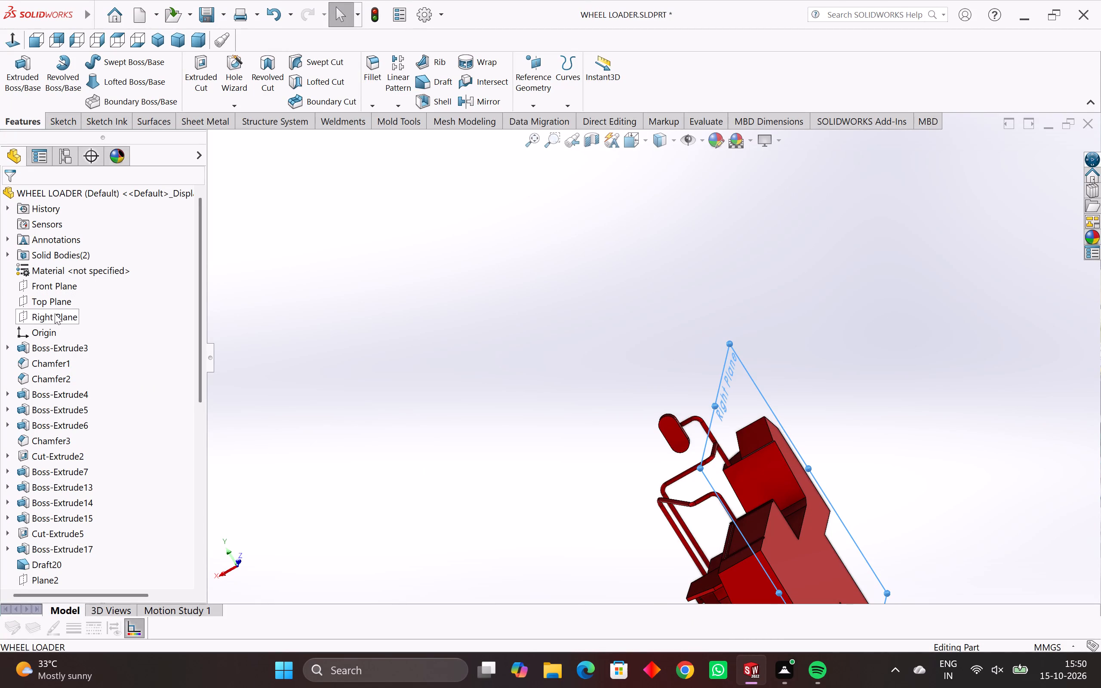
scroll(565, 506, "down", 1)
middle_click_drag(571, 509, 590, 509)
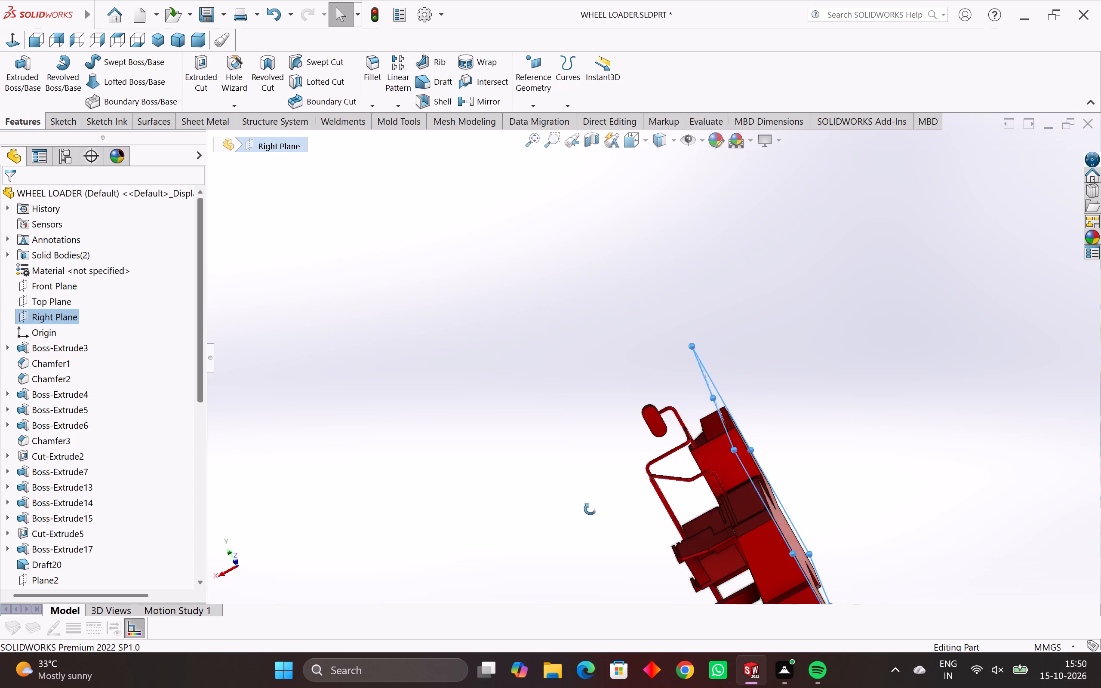
middle_click_drag(590, 509, 578, 452)
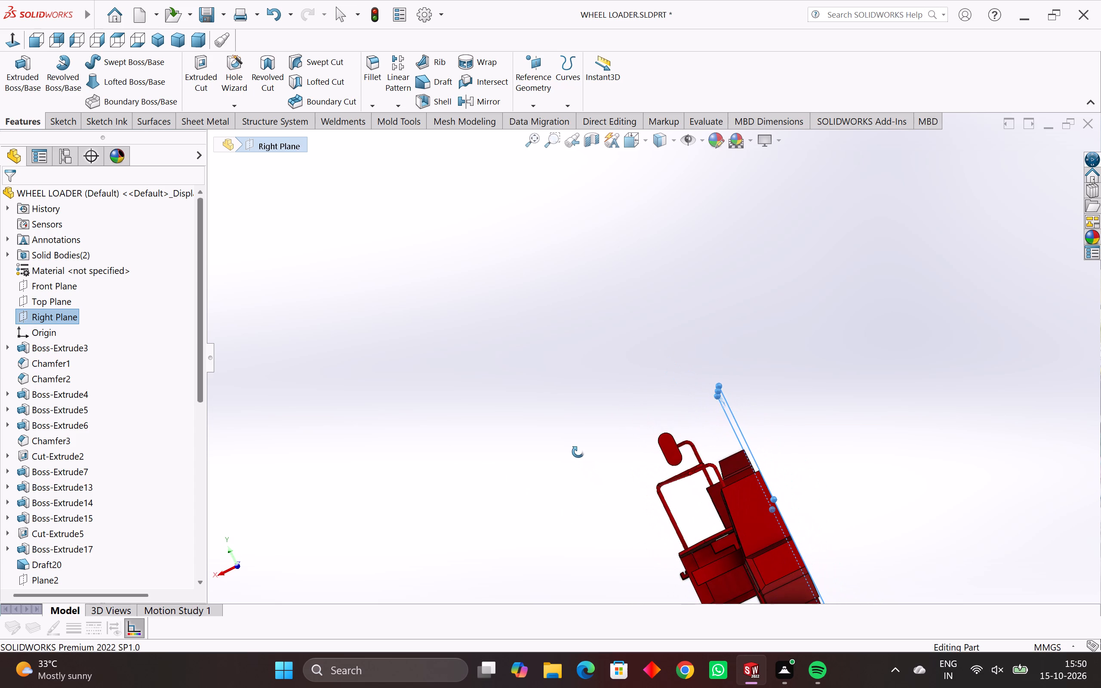
middle_click_drag(578, 452, 617, 537)
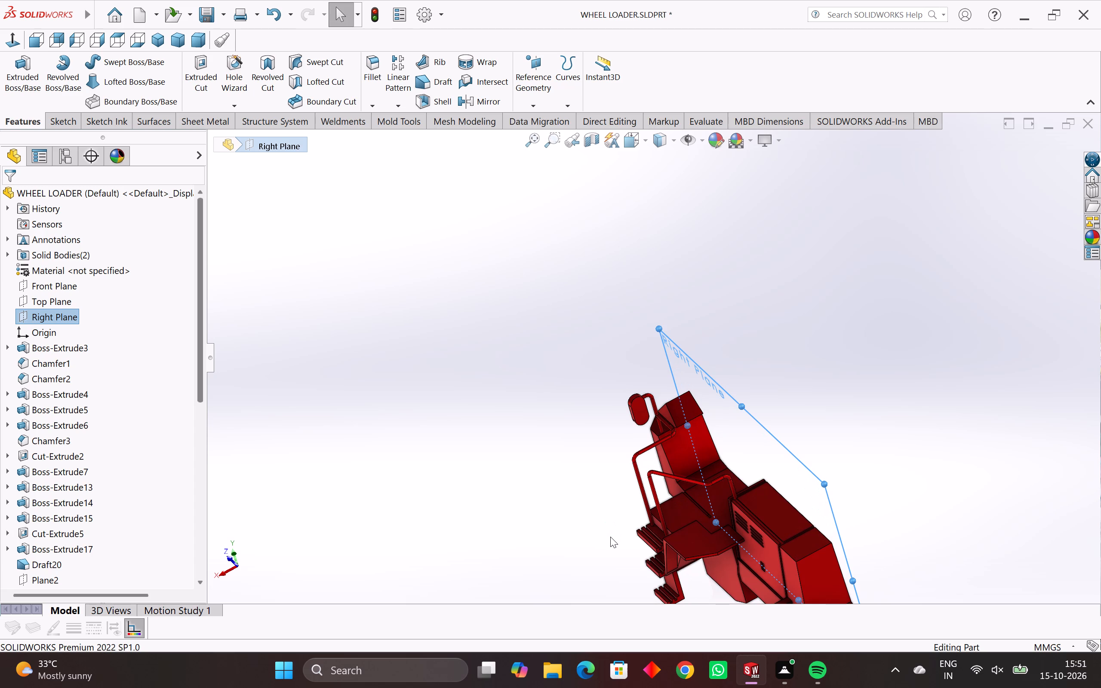
left_click(65, 120)
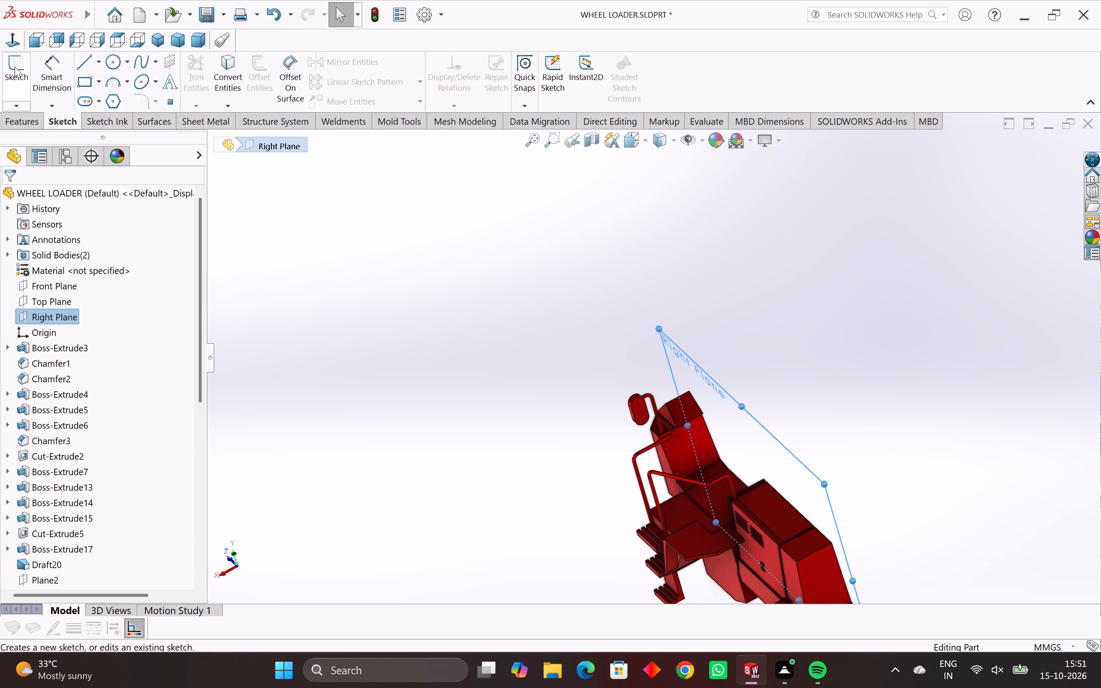
left_click(15, 67)
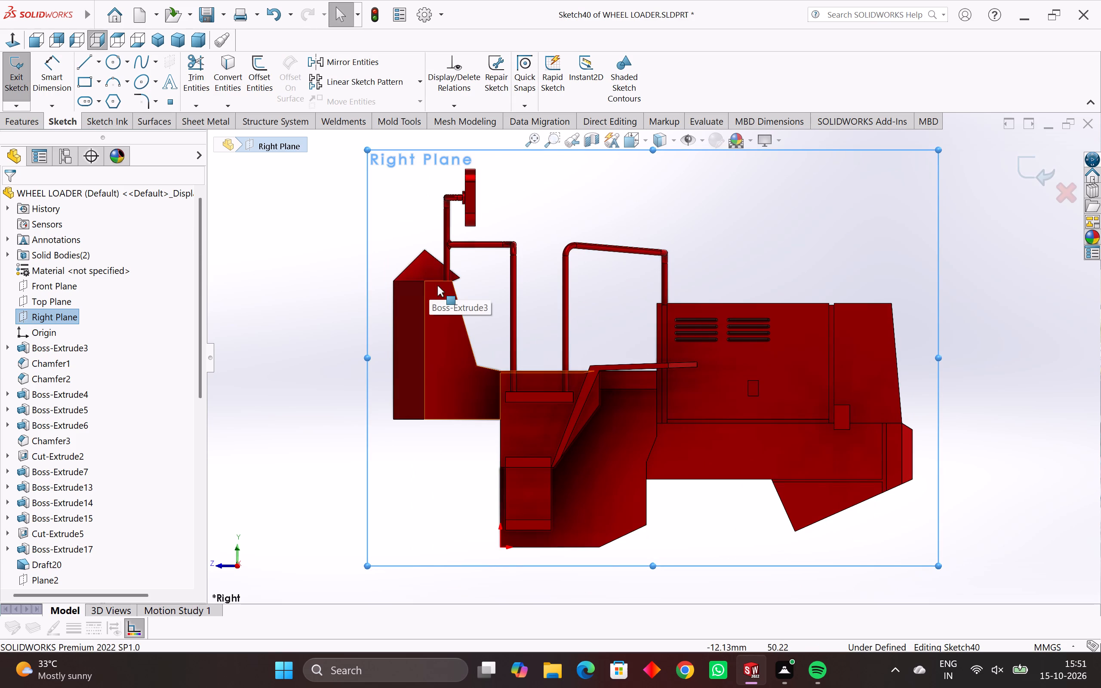
Sketch a three-point arc from the slot fitting's top edge to its bottom edge, bulging to its outer face, radius about 23.13 mm.
scroll(476, 201, "up", 3)
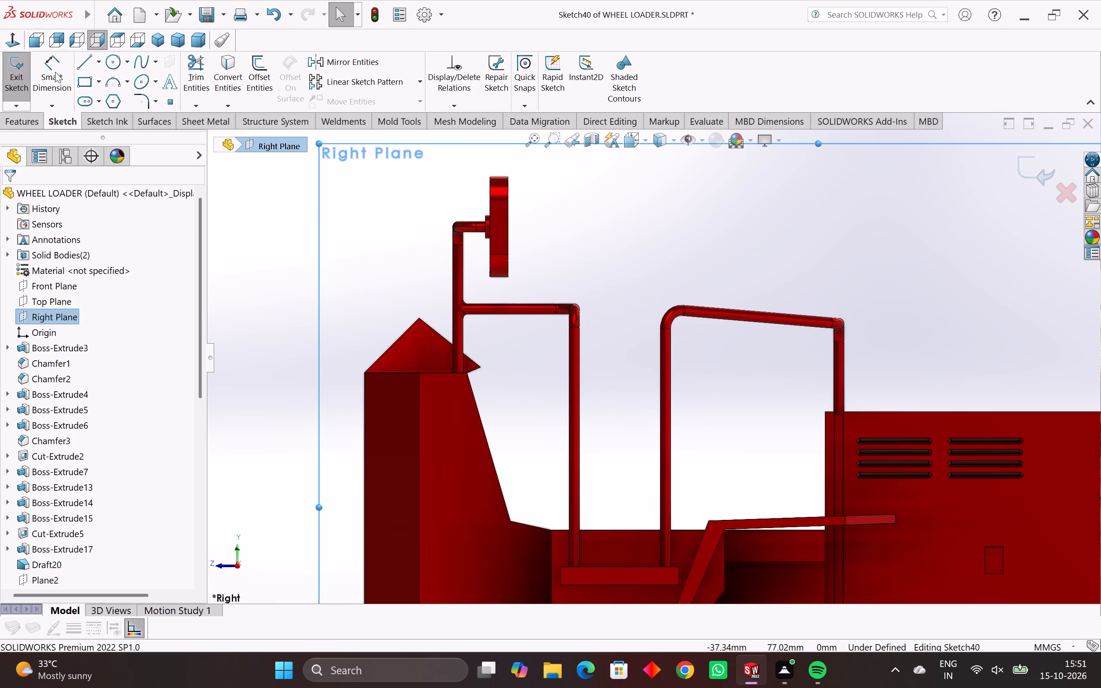
left_click(83, 70)
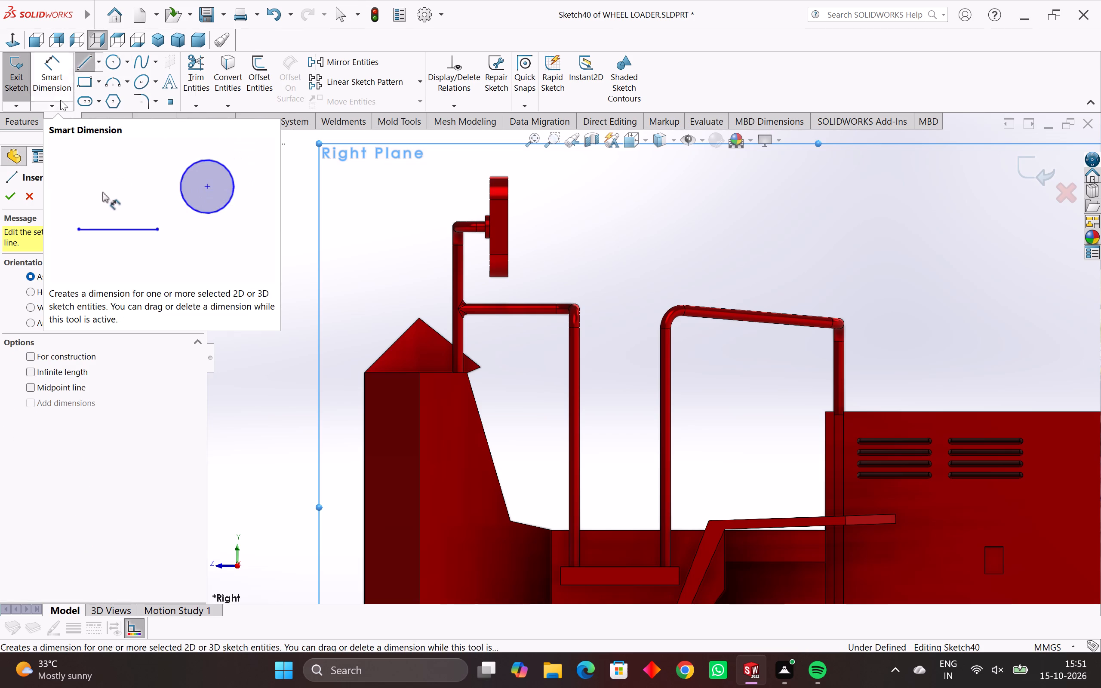
left_click(26, 201)
left_click(107, 82)
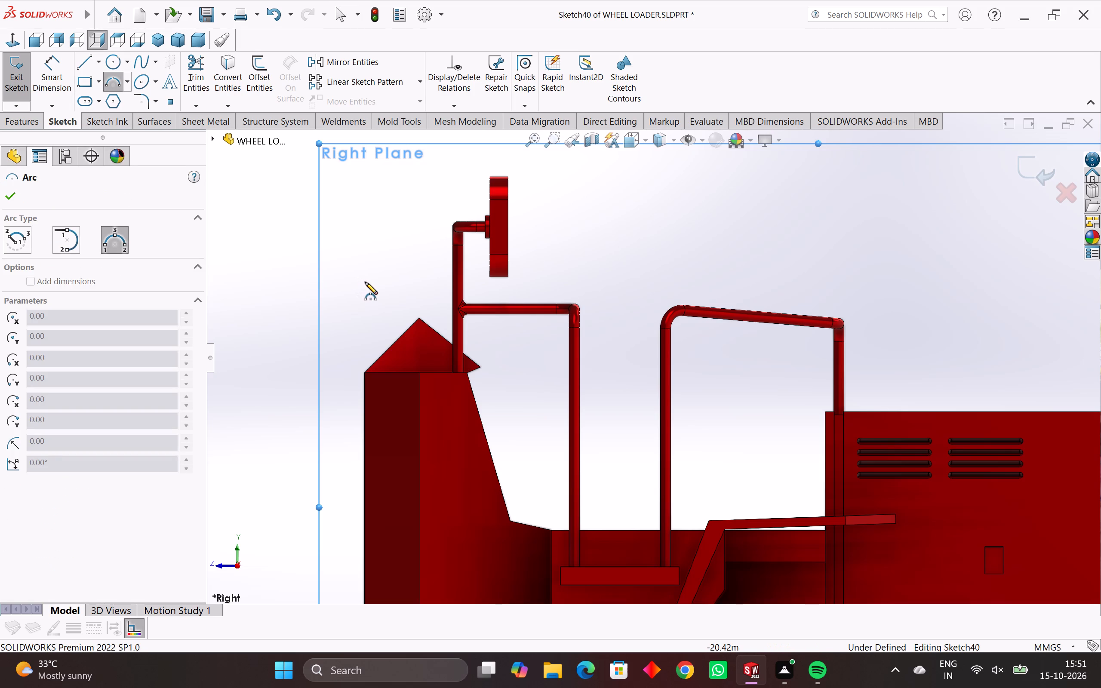
scroll(505, 185, "up", 5)
scroll(590, 250, "up", 5)
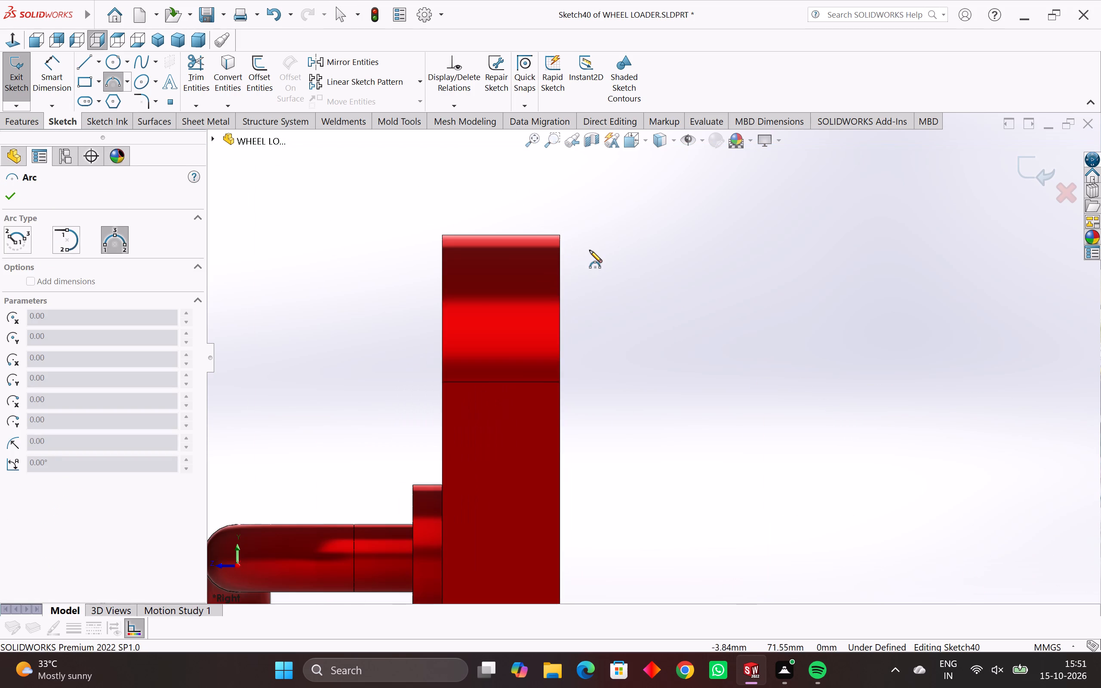
left_click(521, 234)
scroll(596, 556, "down", 5)
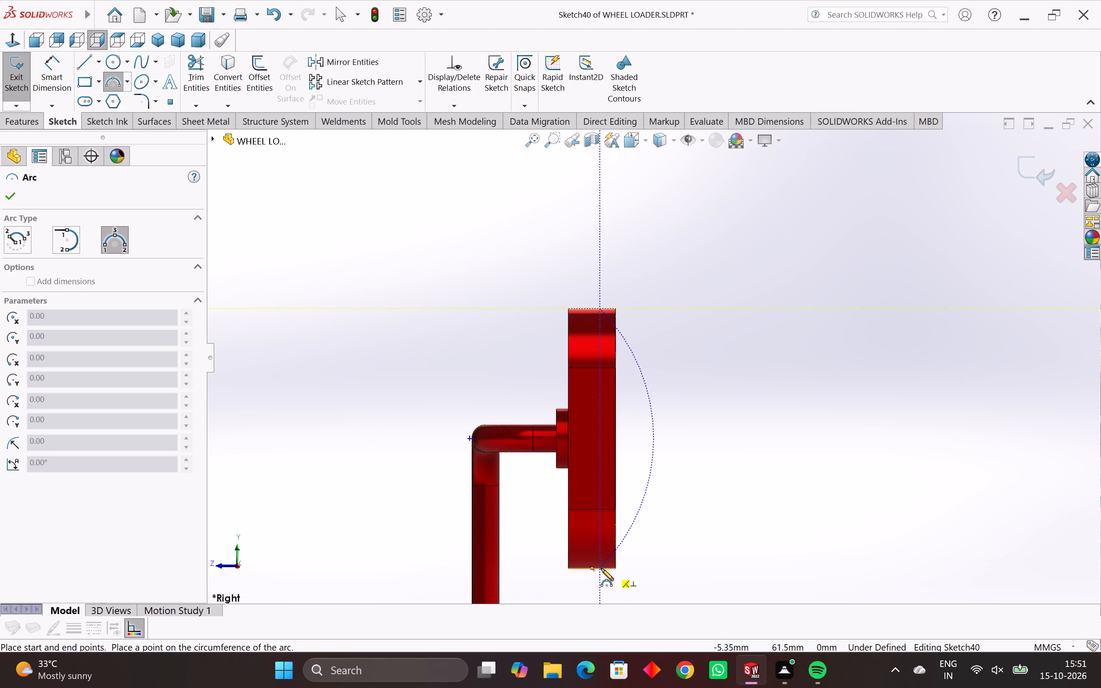
left_click(601, 568)
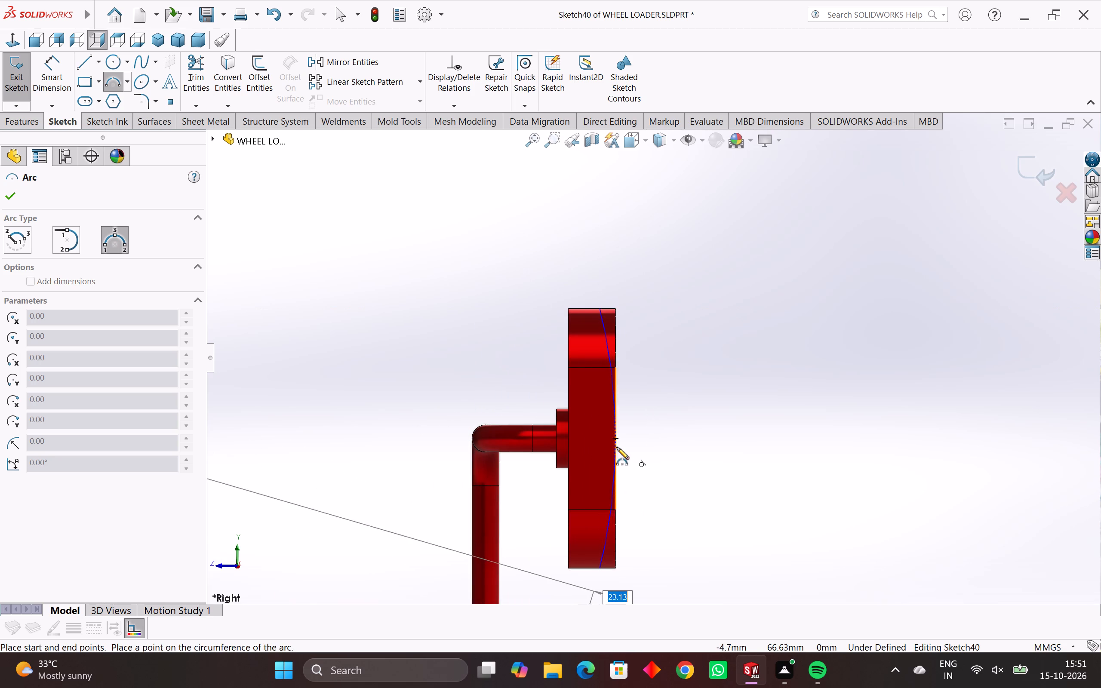
scroll(617, 447, "up", 3)
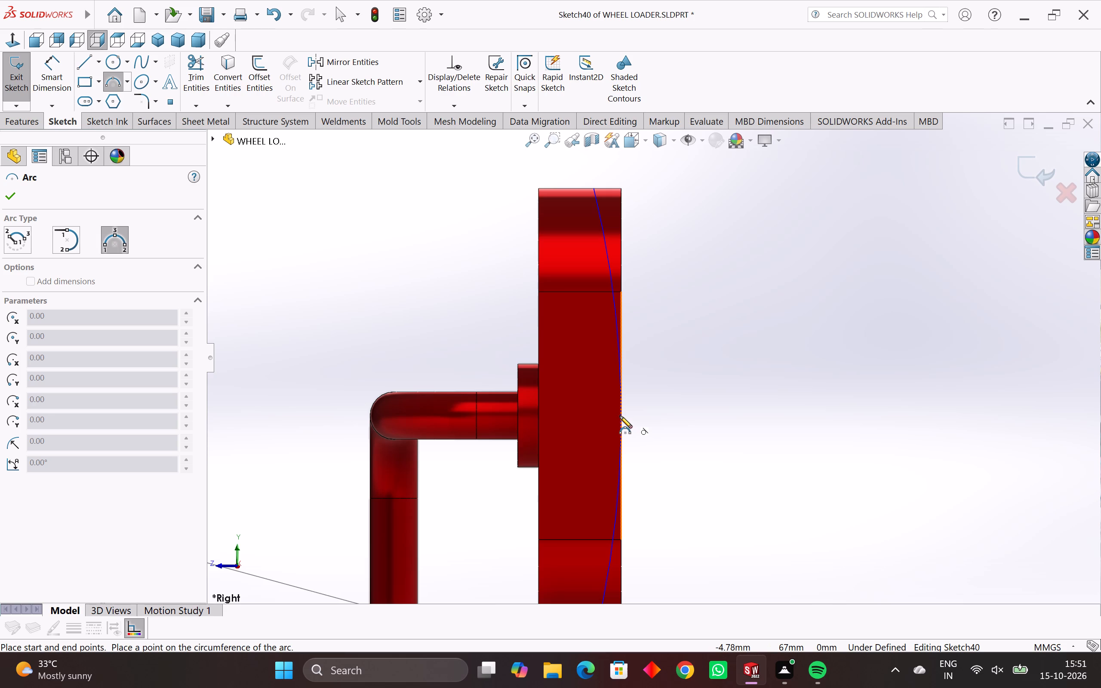
left_click(620, 416)
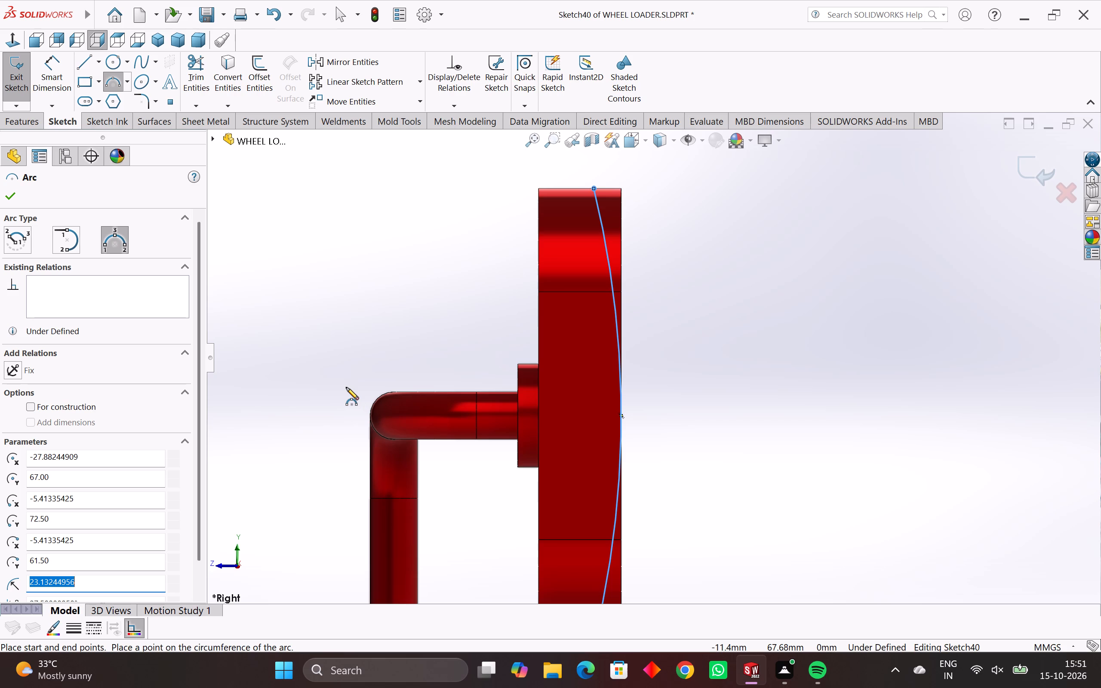
Dimension the arc's upper endpoint 0.75 mm from the fitting's top corner on the handrail side.
left_click(49, 55)
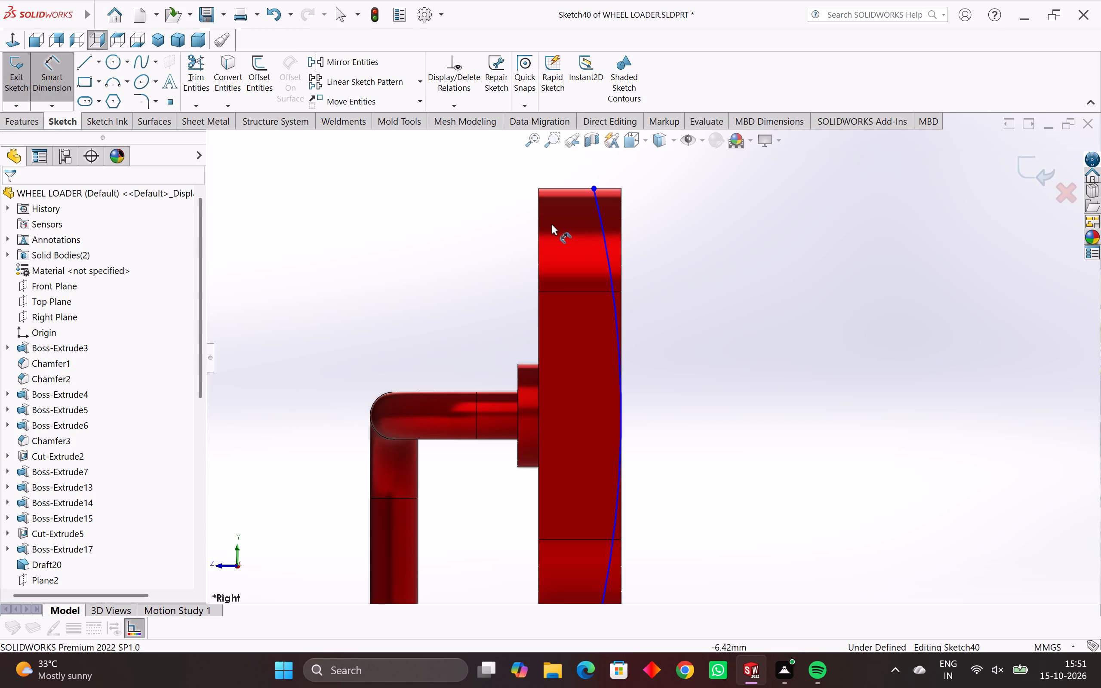
scroll(544, 208, "up", 3)
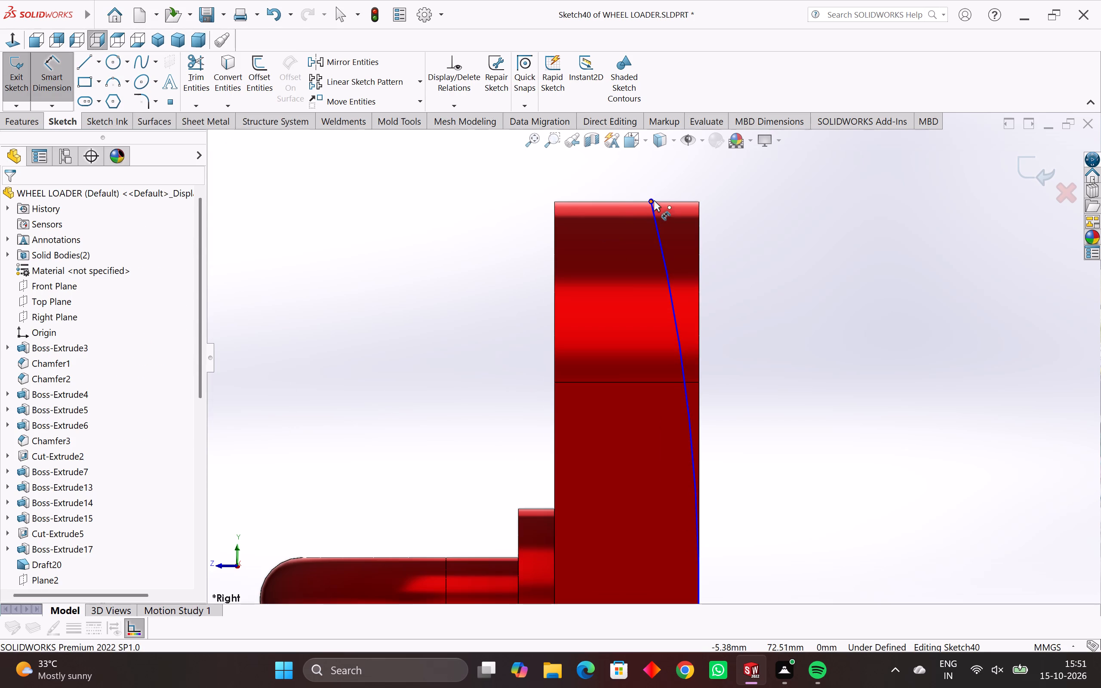
left_click(651, 200)
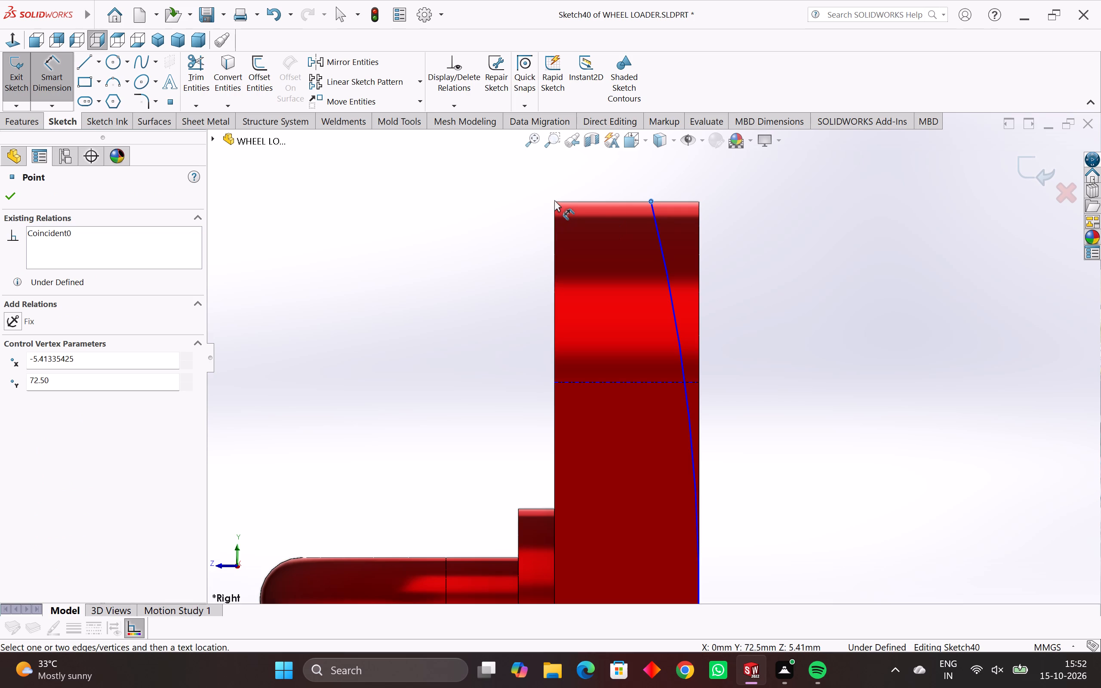
left_click(554, 202)
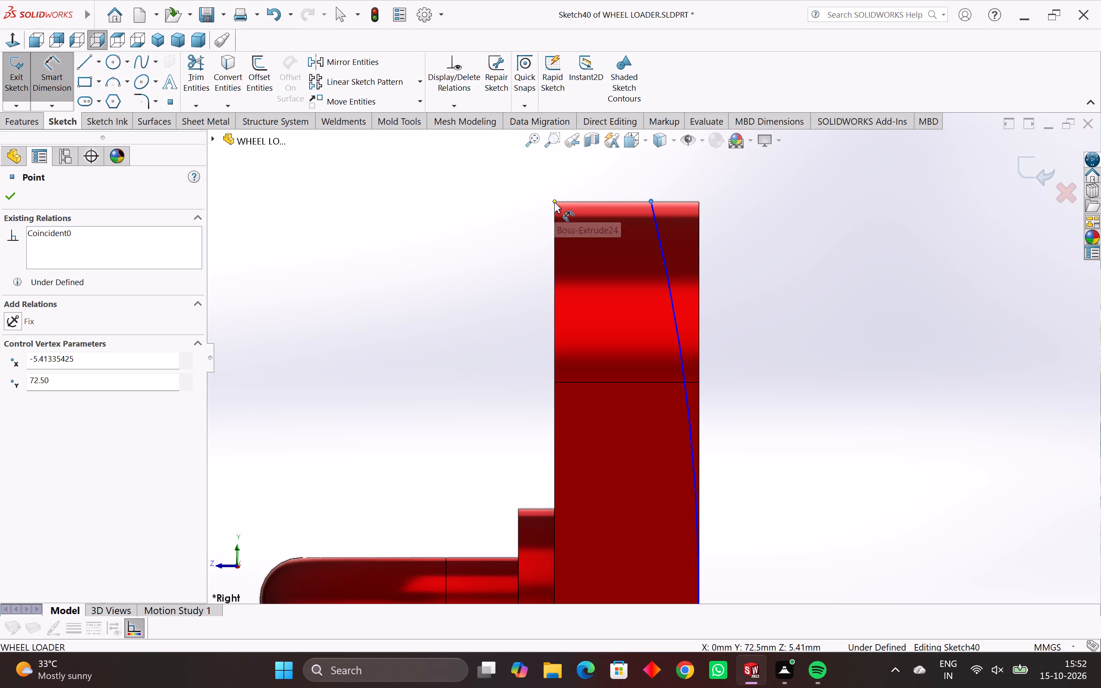
left_click(559, 179)
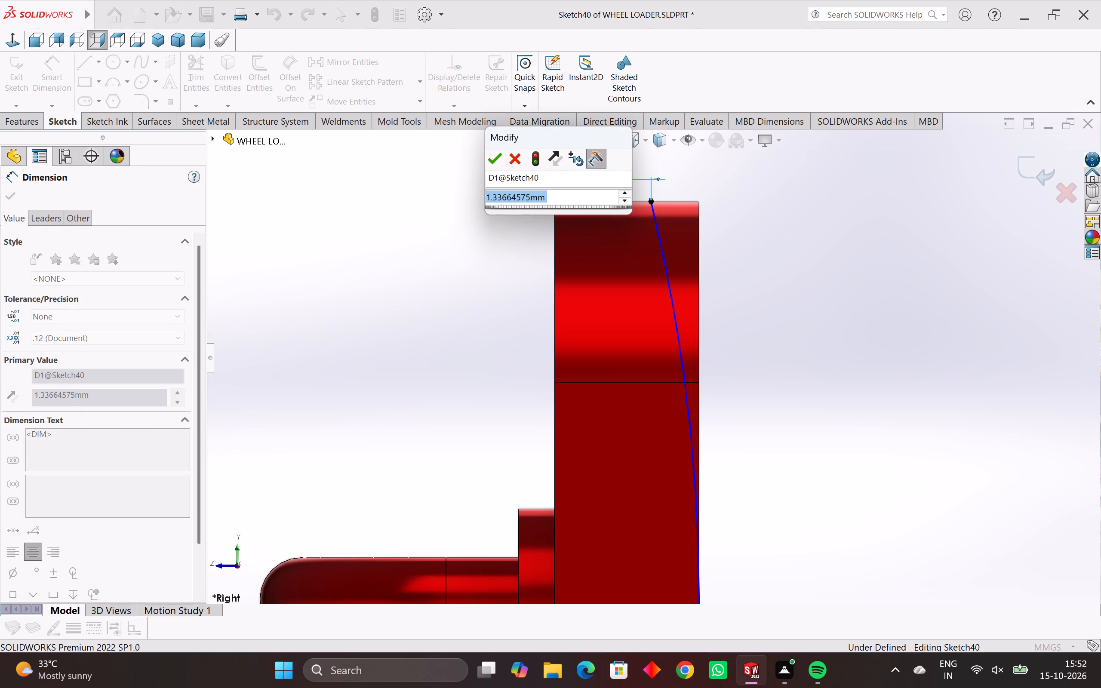
type(".75")
key("Return")
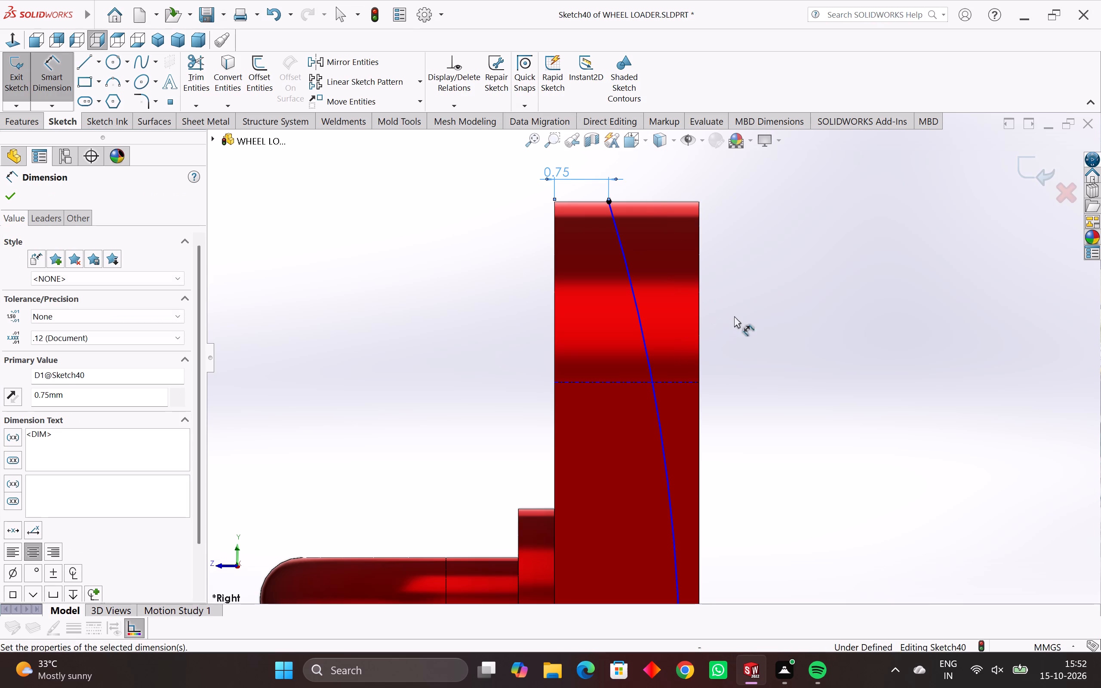
Dimension the arc's lower endpoint 0.75 mm from the fitting's bottom corner on the handrail side.
scroll(748, 344, "down", 4)
scroll(674, 537, "down", 4)
scroll(667, 535, "up", 5)
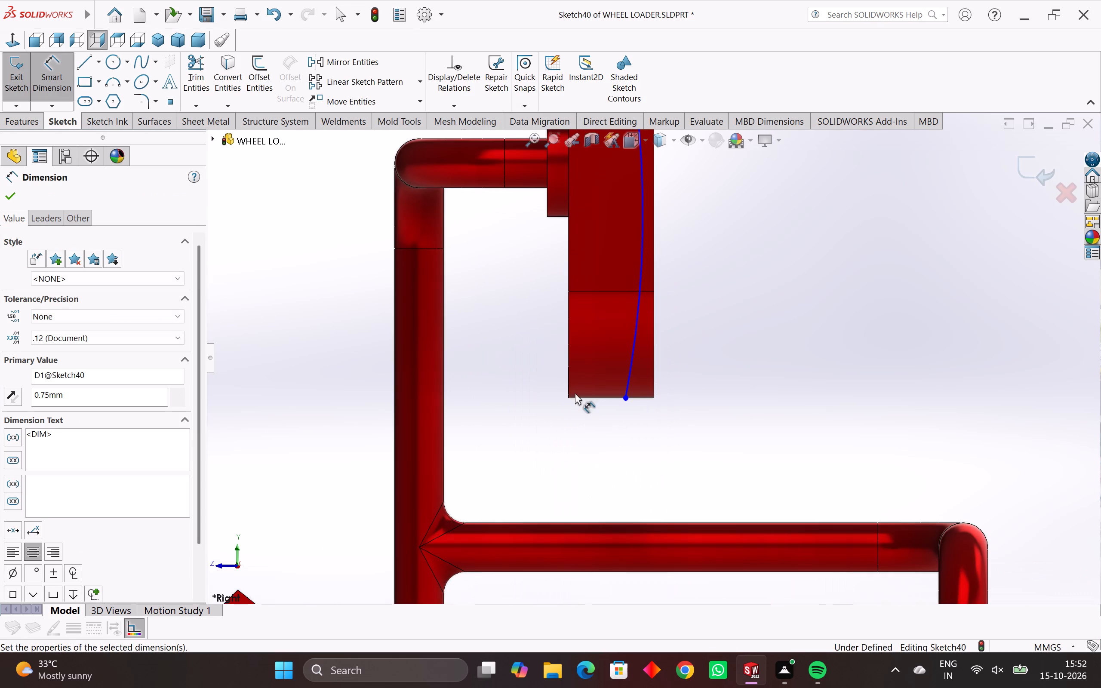
left_click(625, 399)
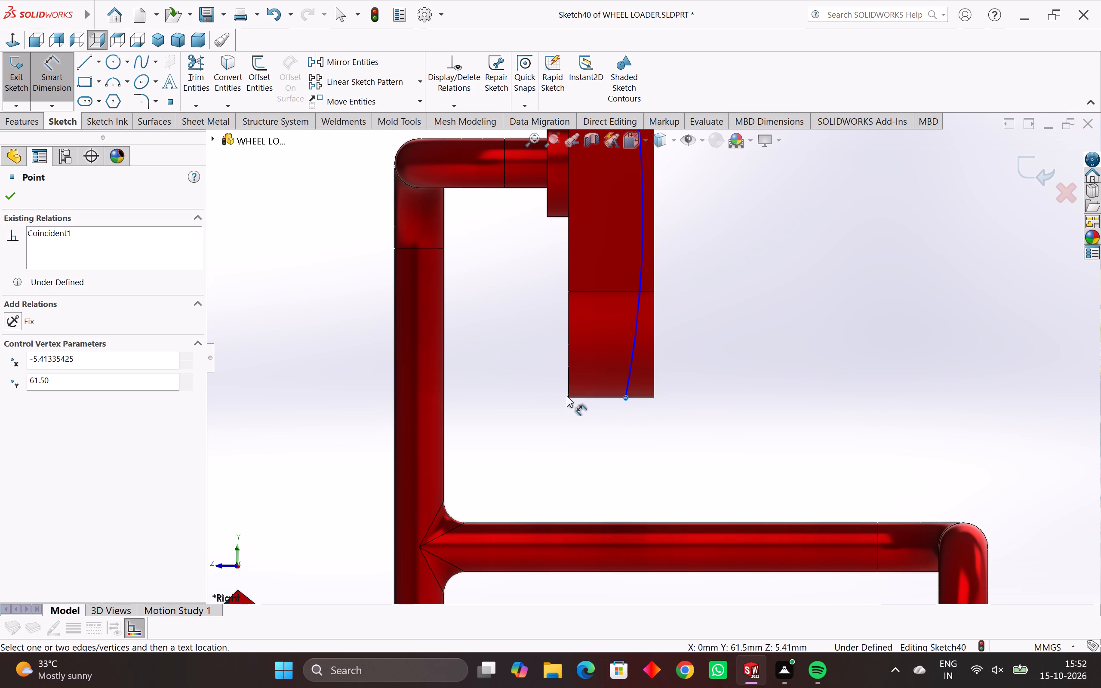
left_click(568, 396)
left_click(583, 426)
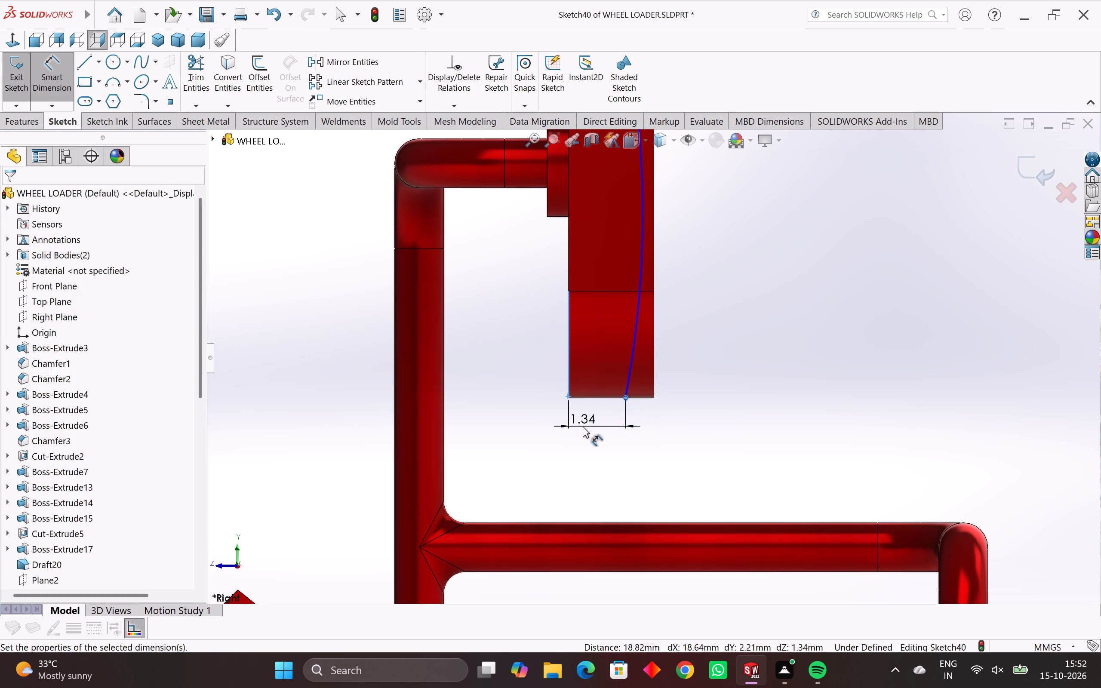
type(".75")
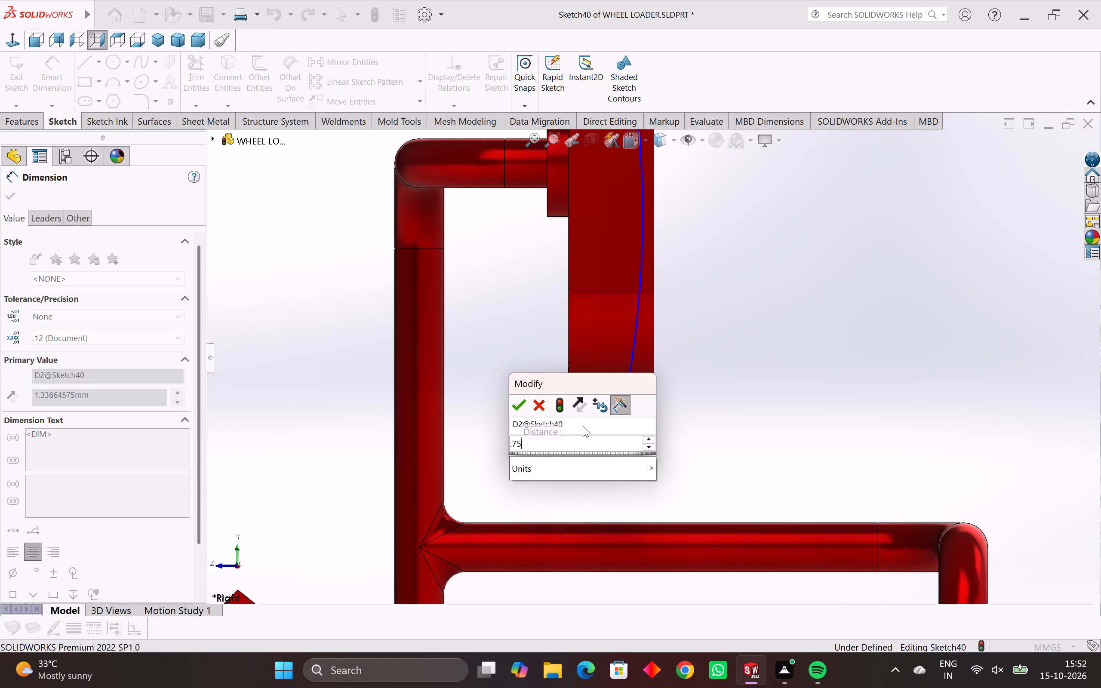
key("Return")
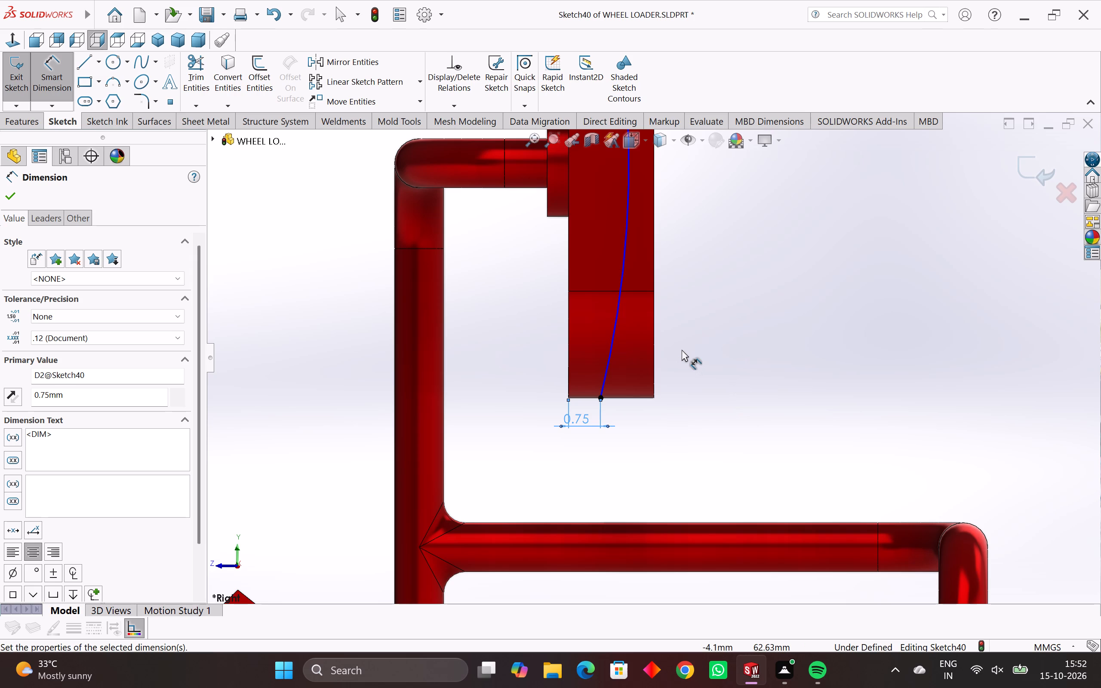
Examine the dimensioned arc's position relative to the slot-shaped fitting and handrail from several angles.
scroll(682, 349, "down", 4)
middle_click_drag(678, 353, 660, 363)
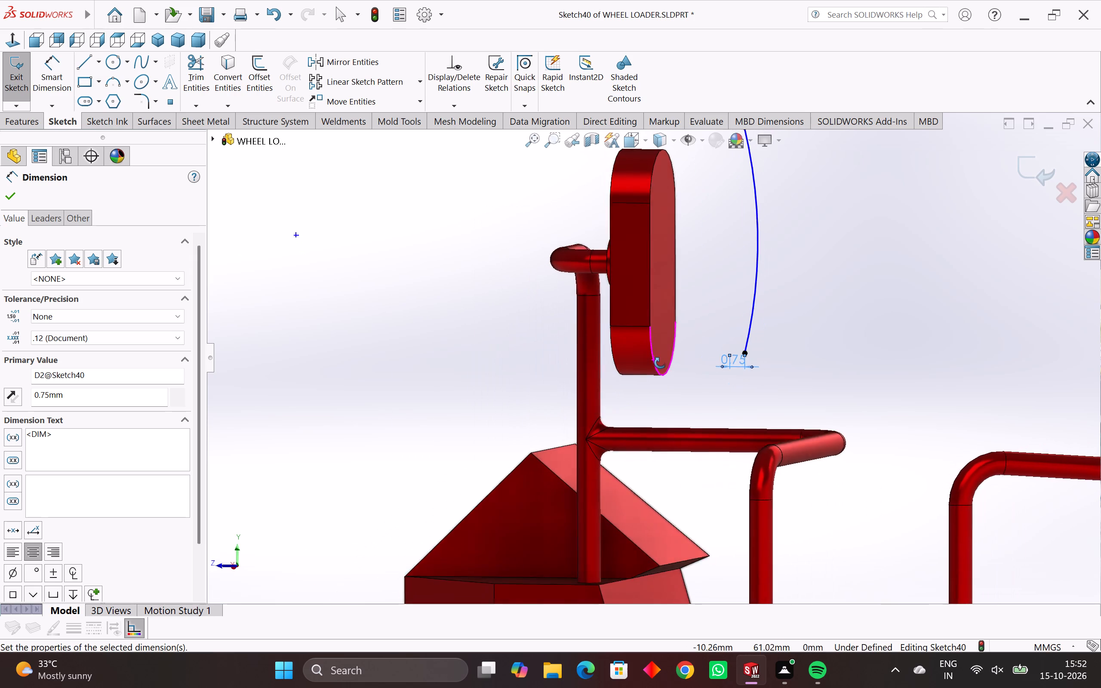
middle_click_drag(660, 363, 685, 333)
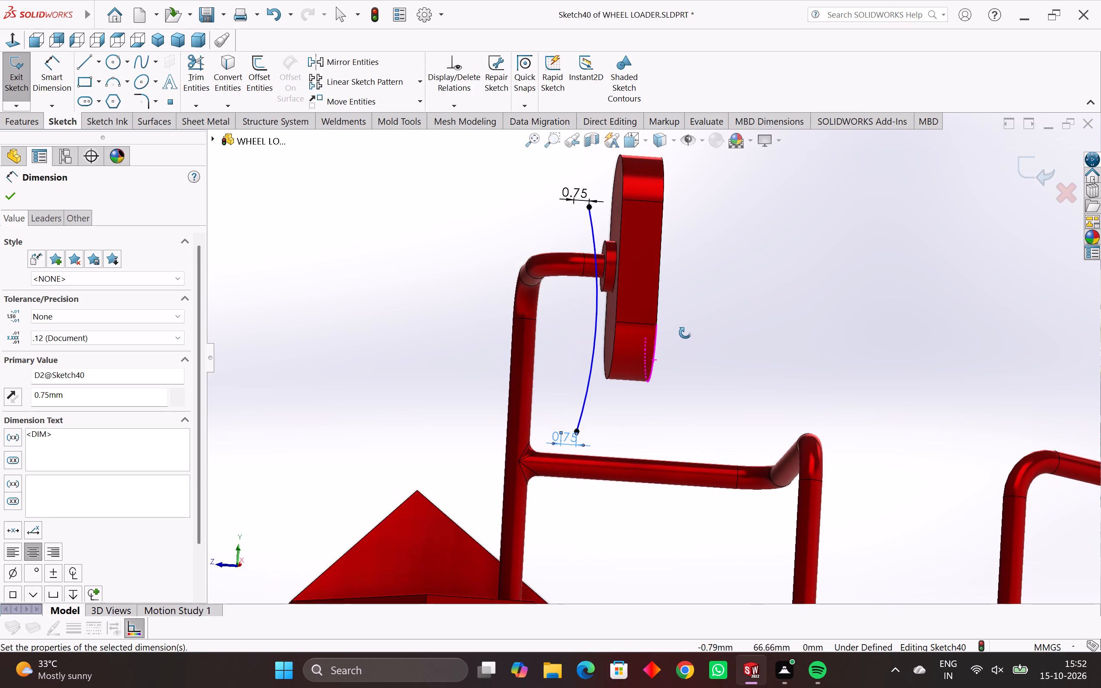
middle_click_drag(685, 333, 684, 333)
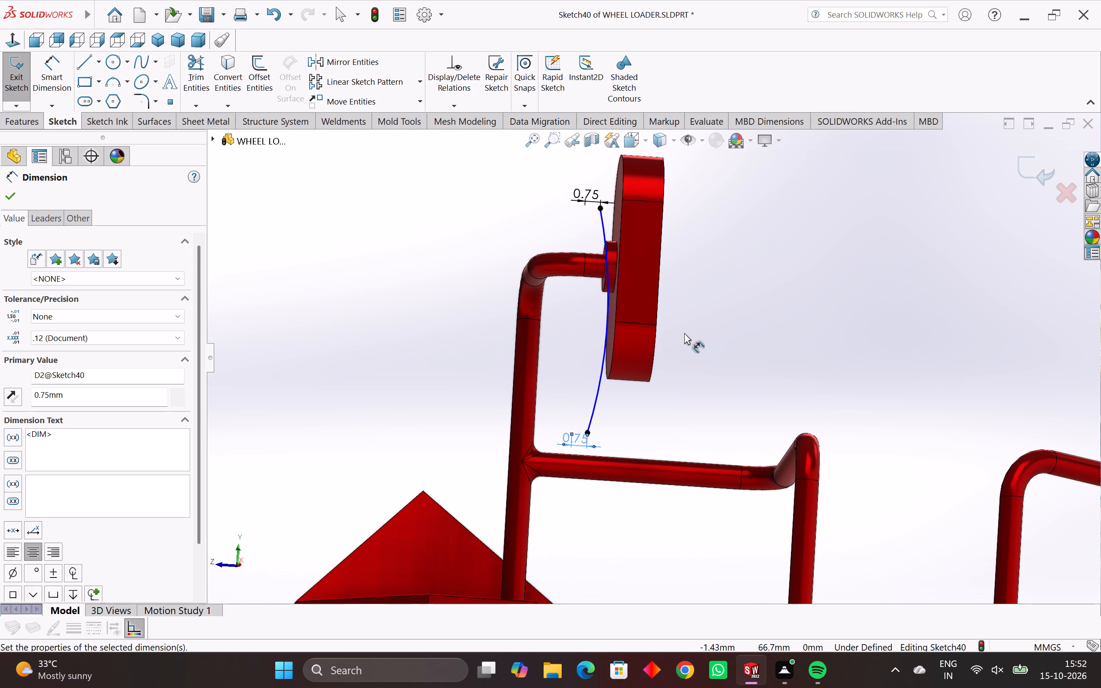
scroll(671, 330, "down", 2)
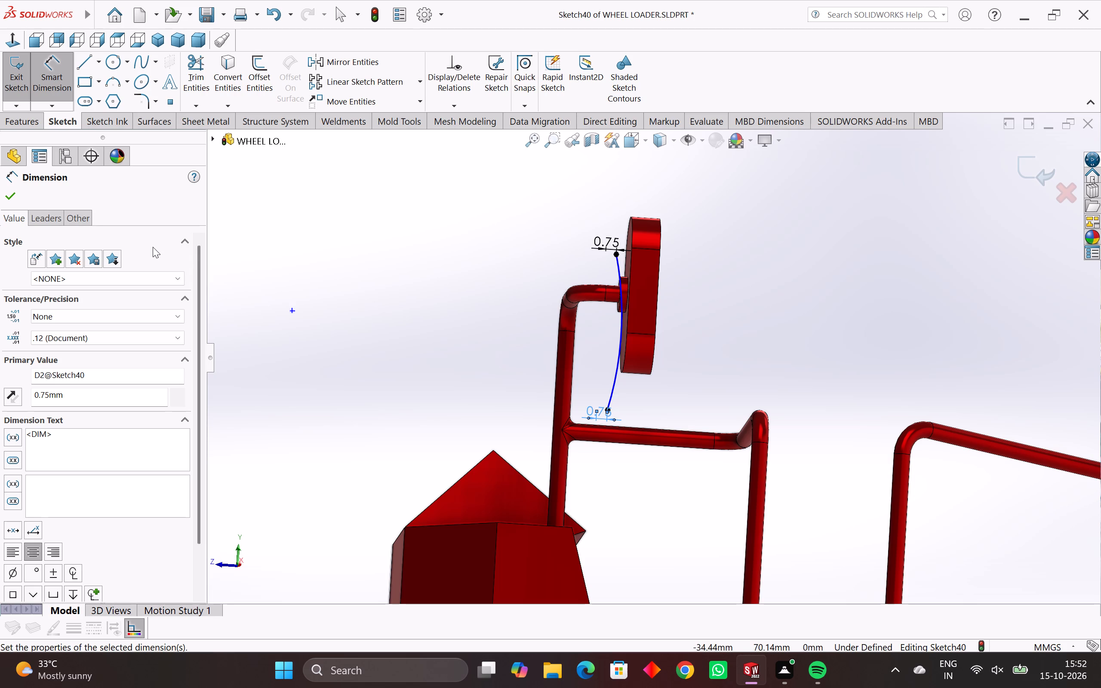
scroll(143, 254, "up", 1)
middle_click_drag(474, 385, 449, 390)
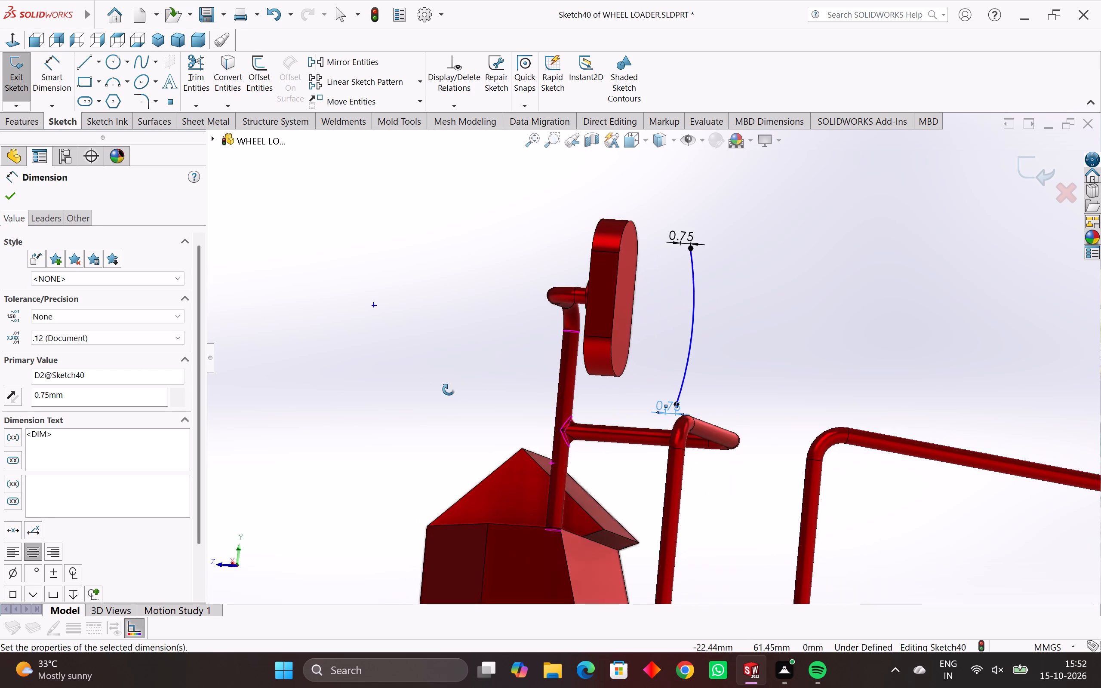
middle_click_drag(449, 390, 465, 415)
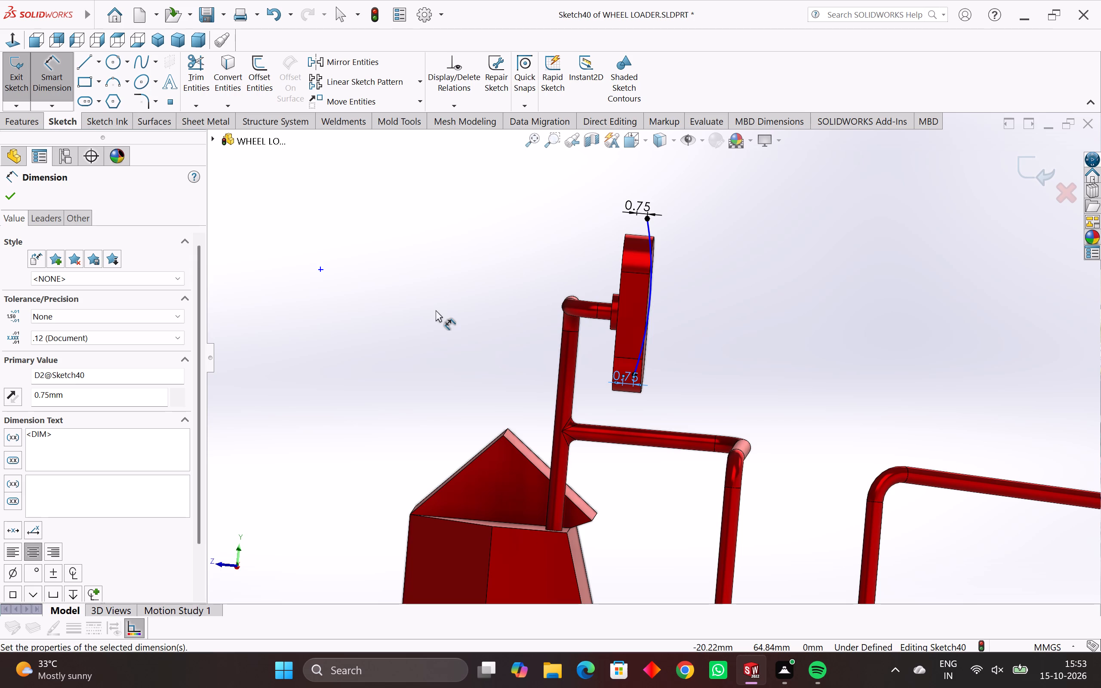
middle_click_drag(614, 335, 603, 321)
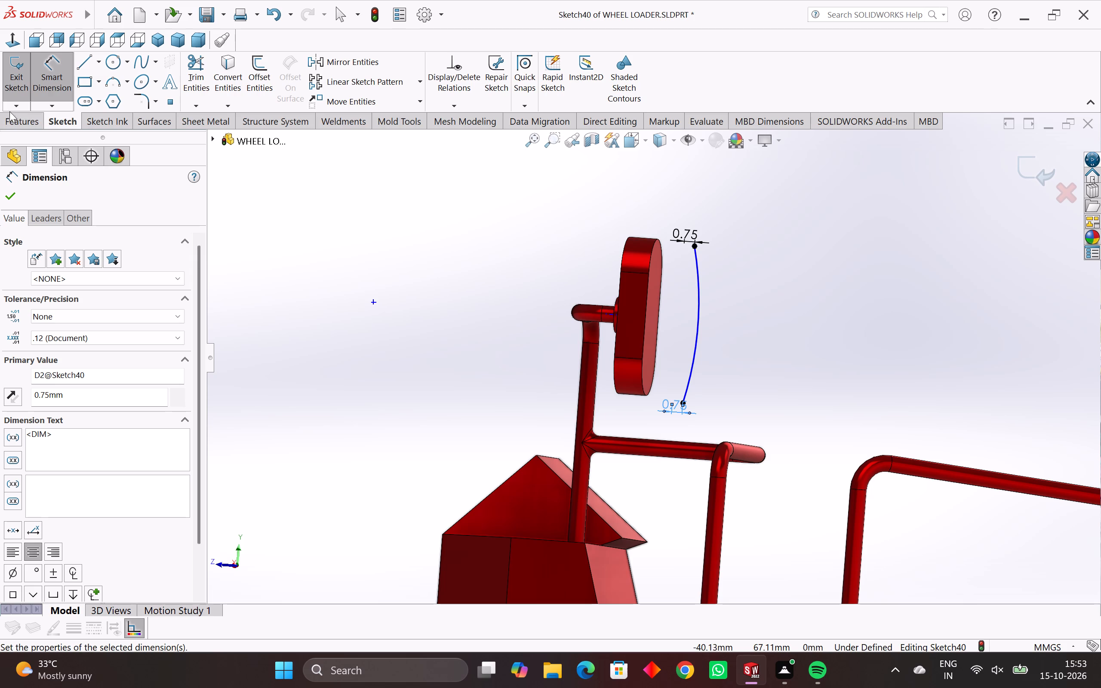
middle_click_drag(486, 336, 497, 345)
scroll(685, 339, "down", 1)
scroll(685, 339, "up", 4)
middle_click(646, 332)
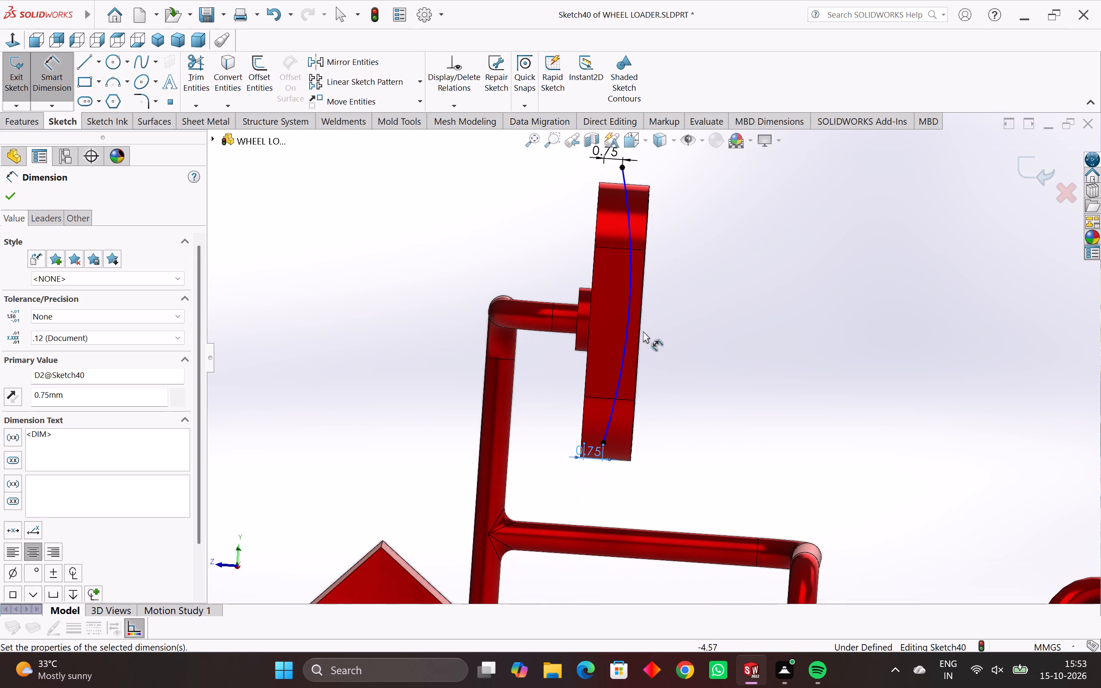
scroll(628, 322, "up", 3)
middle_click_drag(627, 319, 614, 315)
scroll(615, 315, "down", 4)
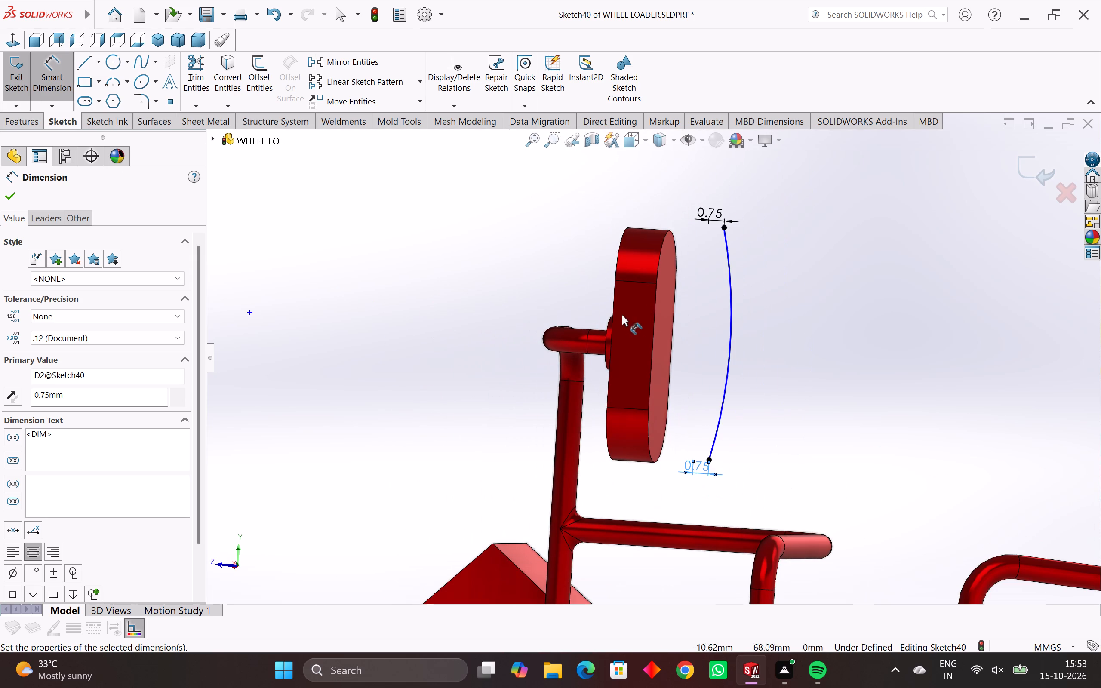
middle_click_drag(630, 314, 641, 319)
scroll(641, 319, "up", 2)
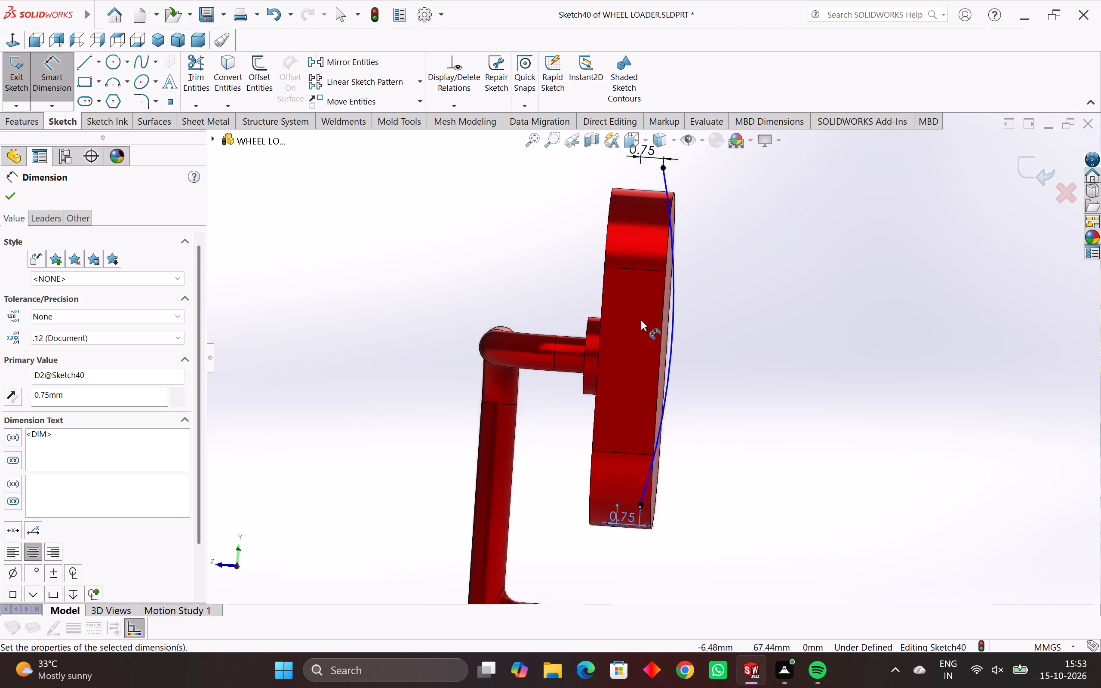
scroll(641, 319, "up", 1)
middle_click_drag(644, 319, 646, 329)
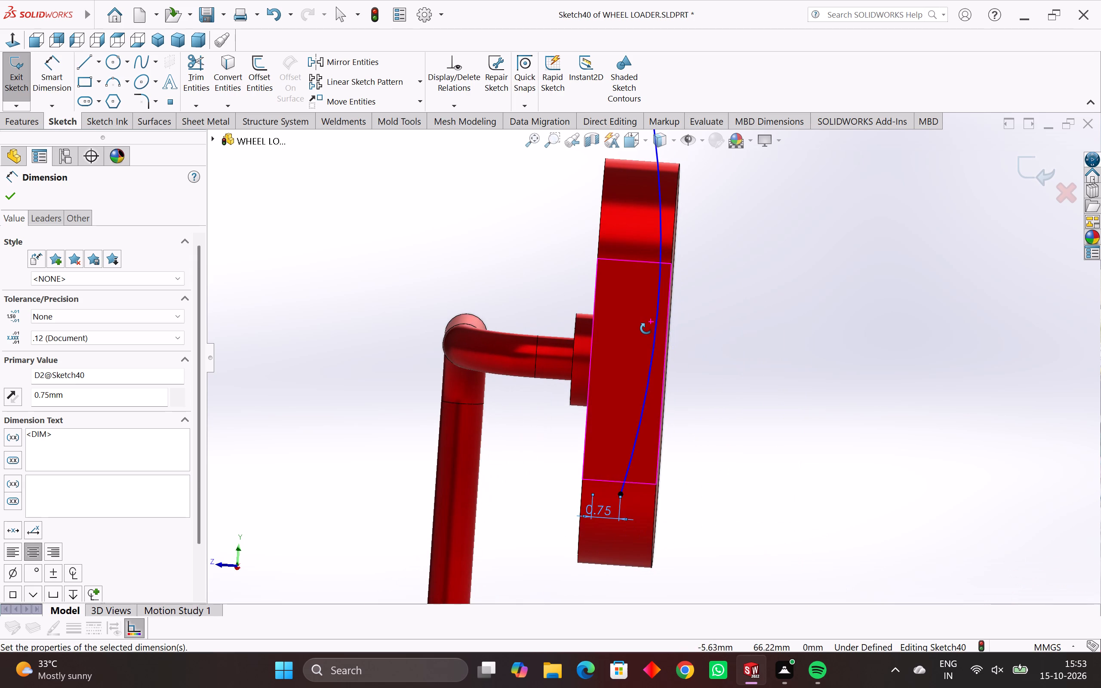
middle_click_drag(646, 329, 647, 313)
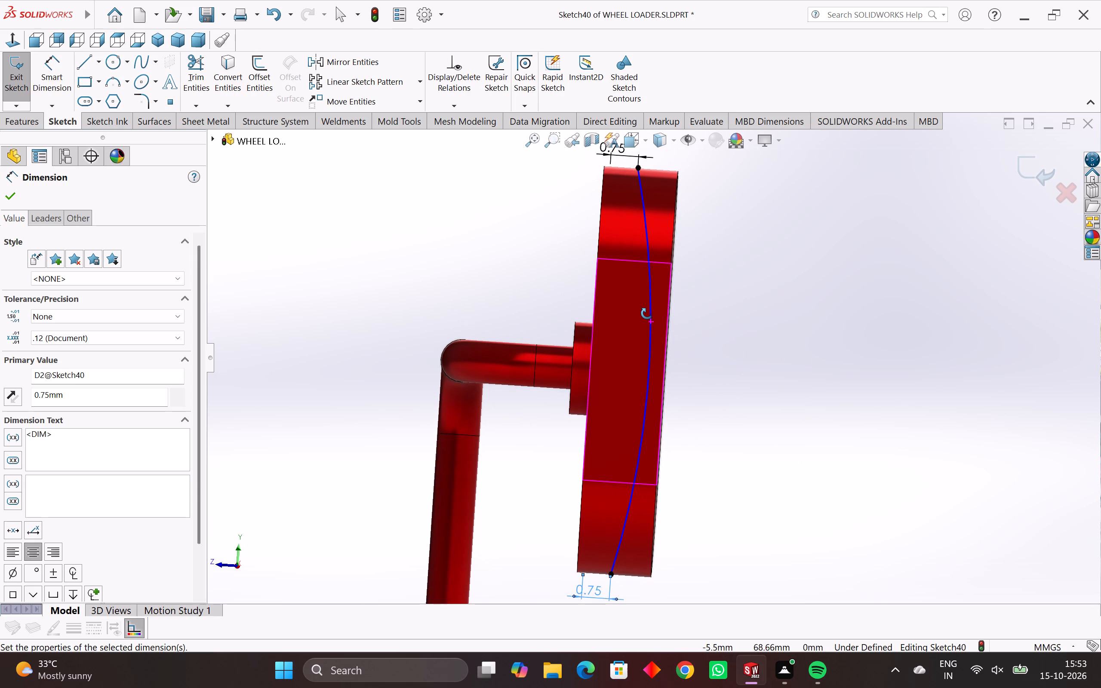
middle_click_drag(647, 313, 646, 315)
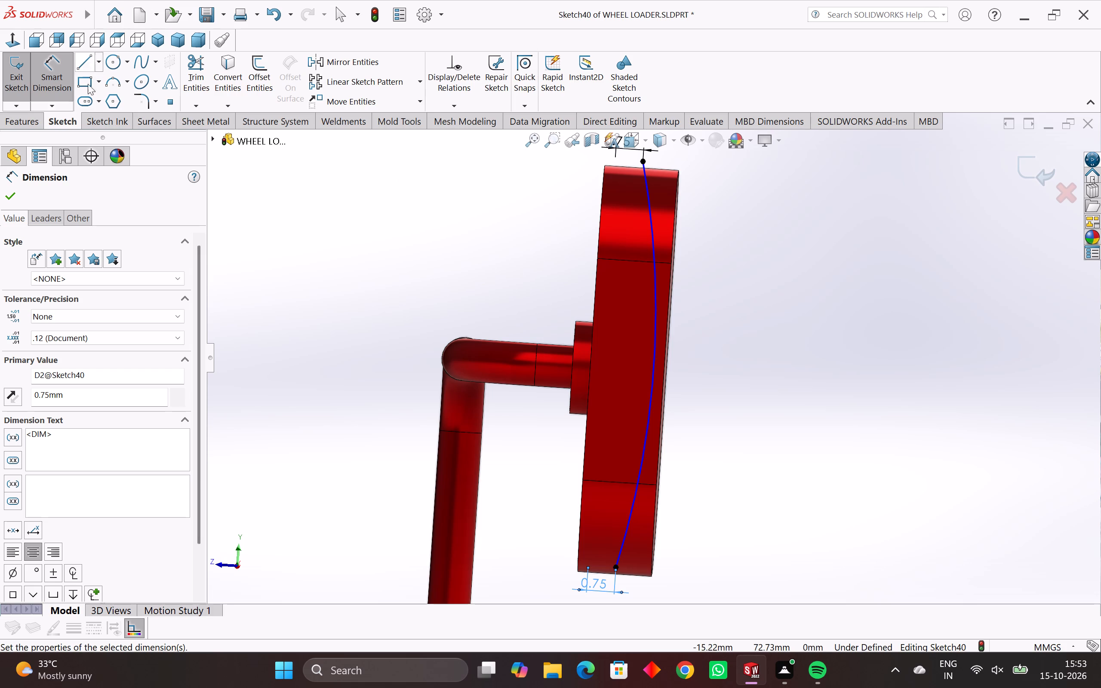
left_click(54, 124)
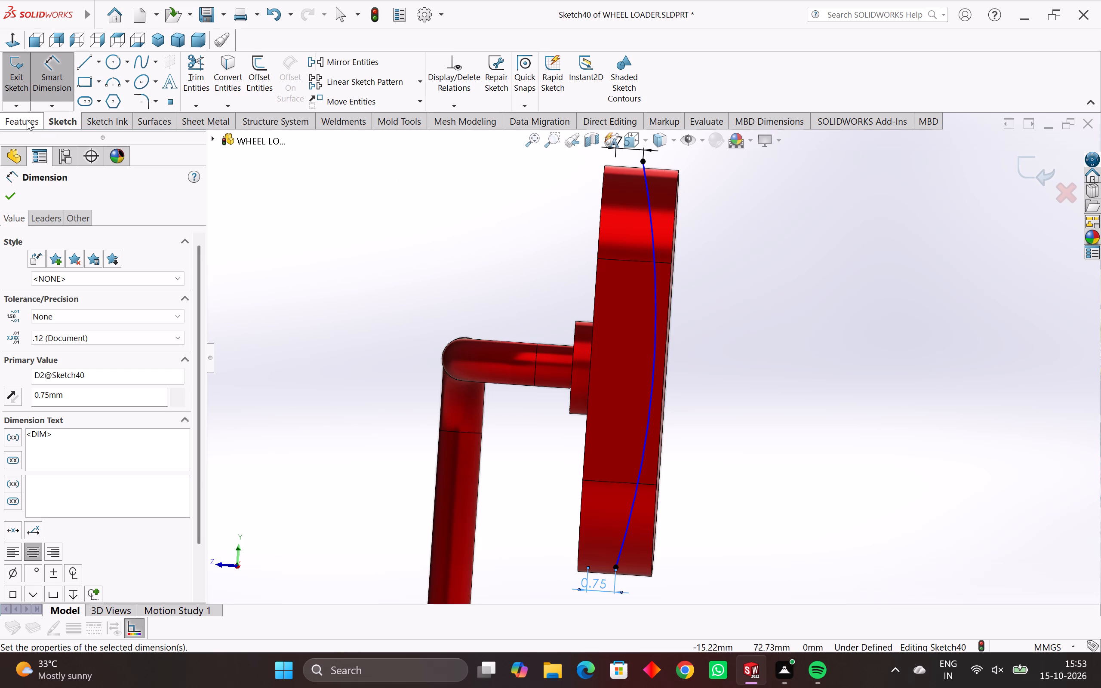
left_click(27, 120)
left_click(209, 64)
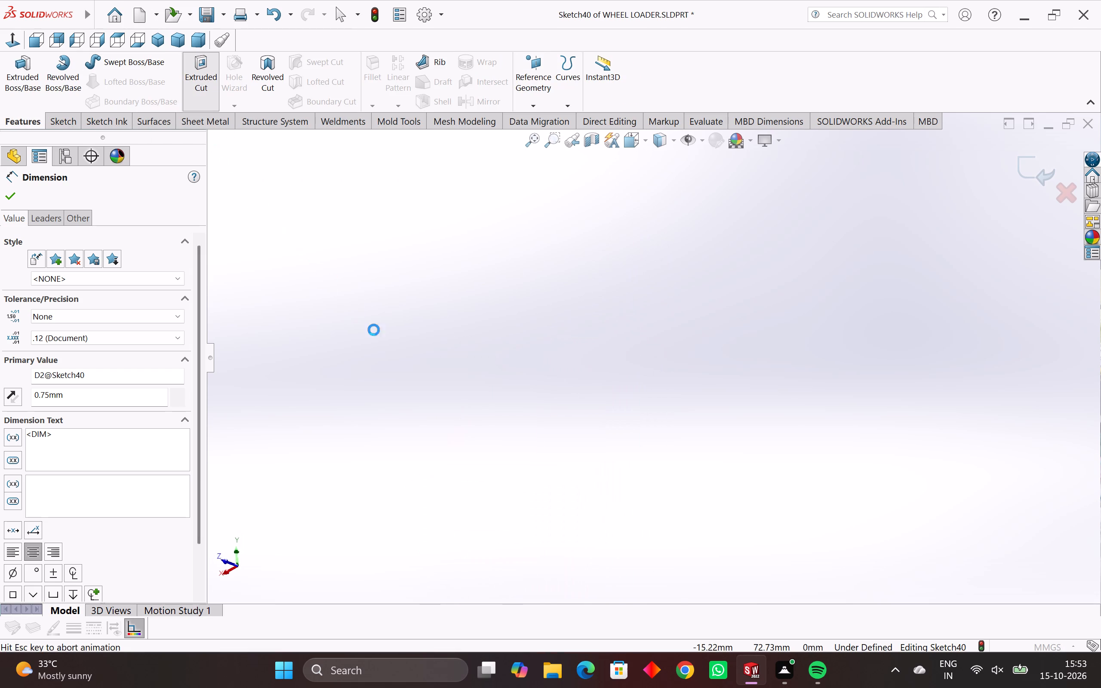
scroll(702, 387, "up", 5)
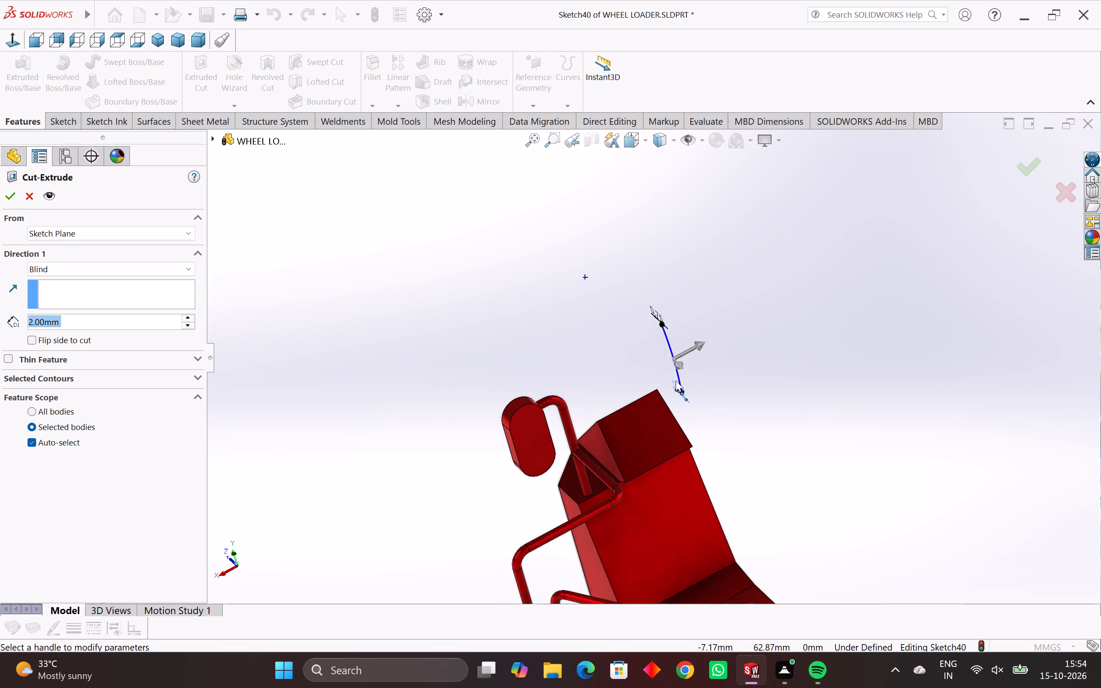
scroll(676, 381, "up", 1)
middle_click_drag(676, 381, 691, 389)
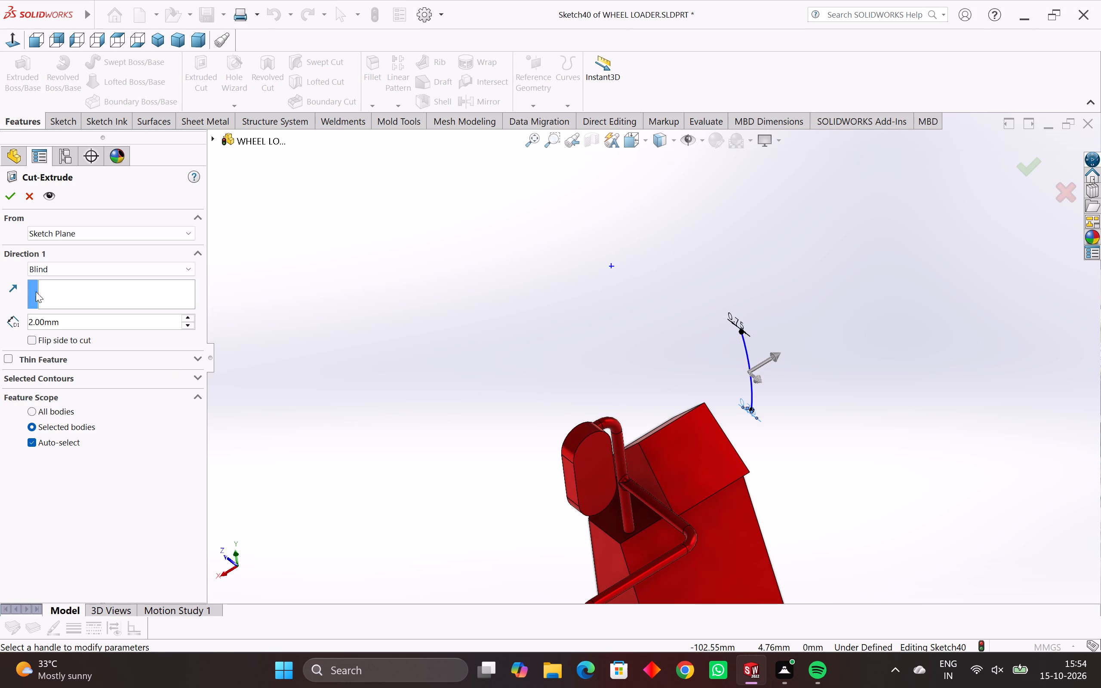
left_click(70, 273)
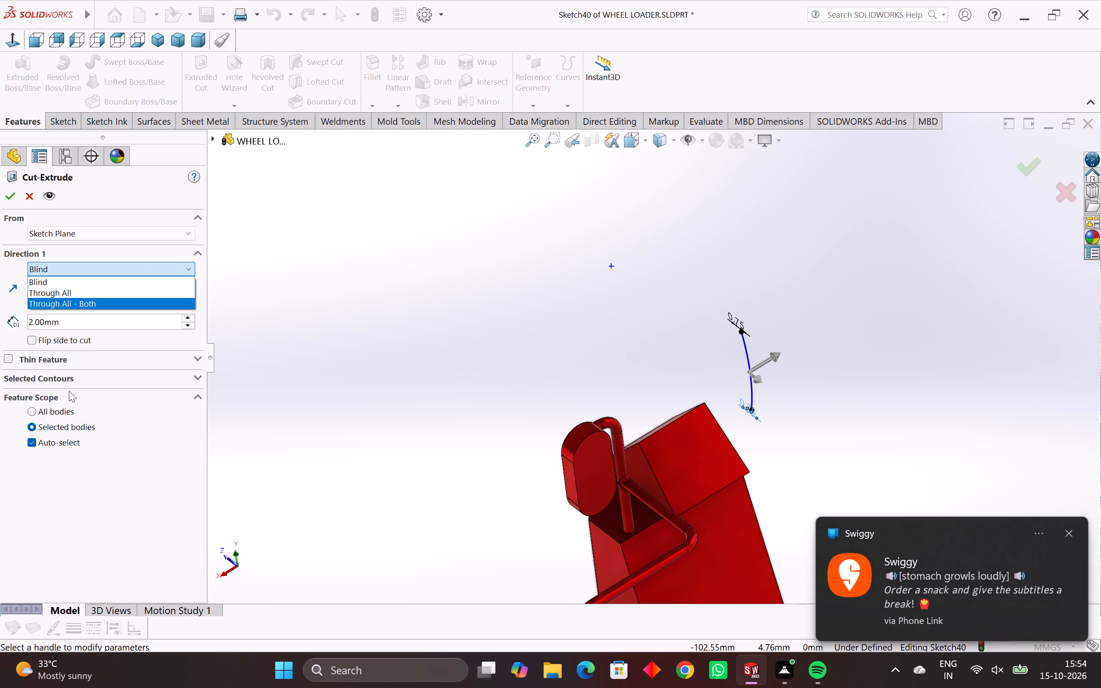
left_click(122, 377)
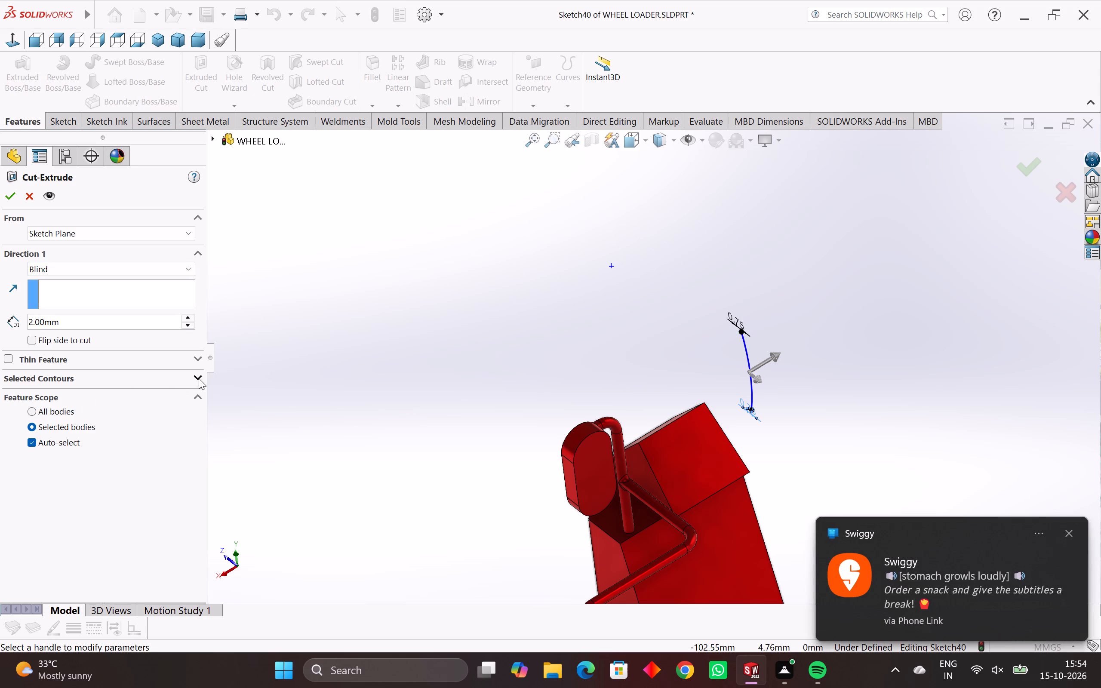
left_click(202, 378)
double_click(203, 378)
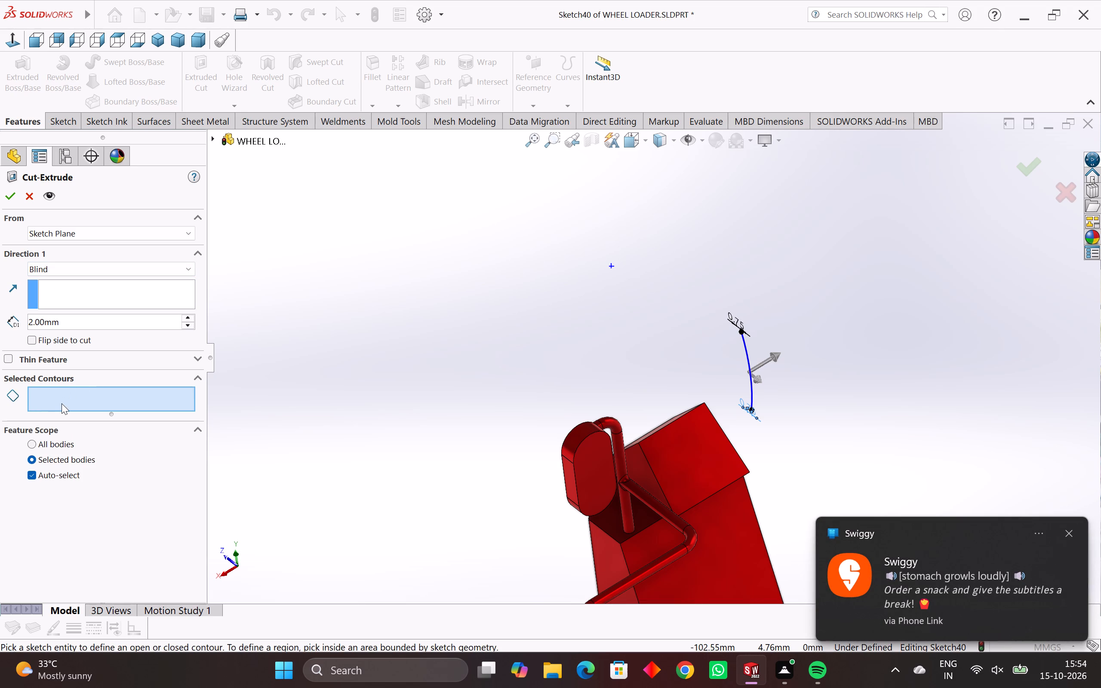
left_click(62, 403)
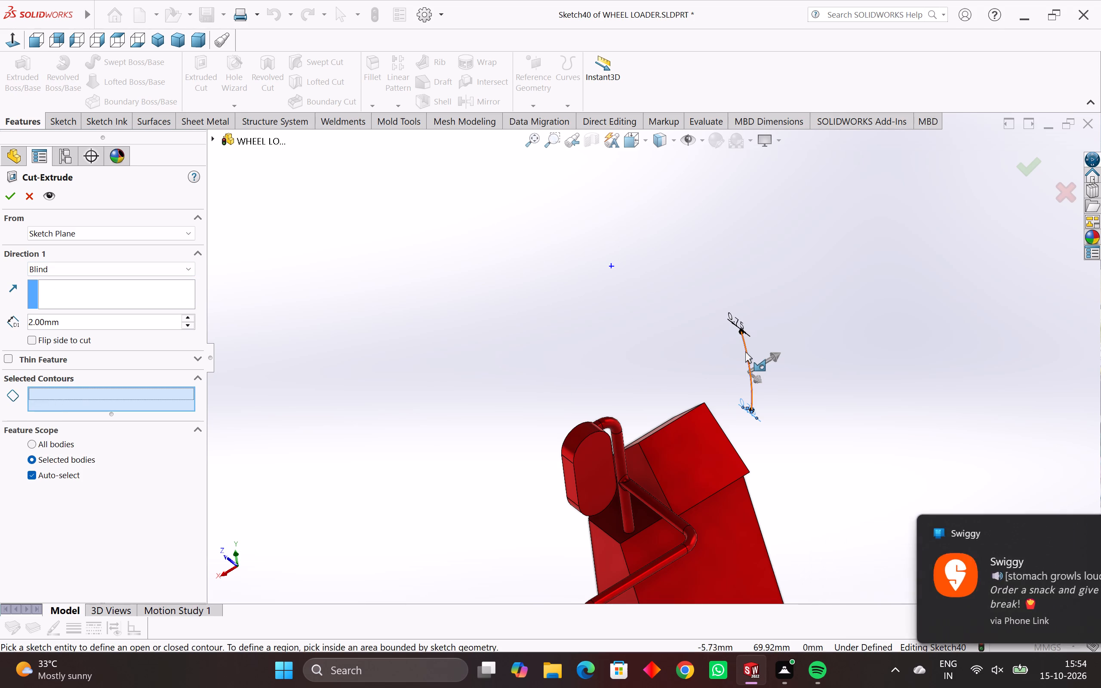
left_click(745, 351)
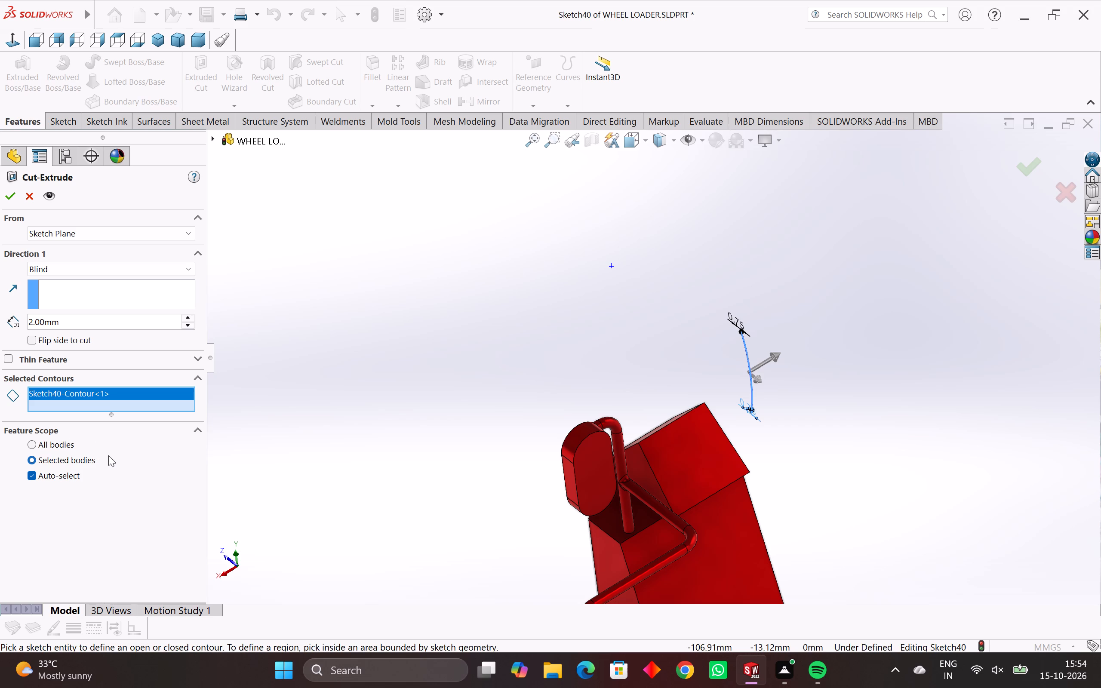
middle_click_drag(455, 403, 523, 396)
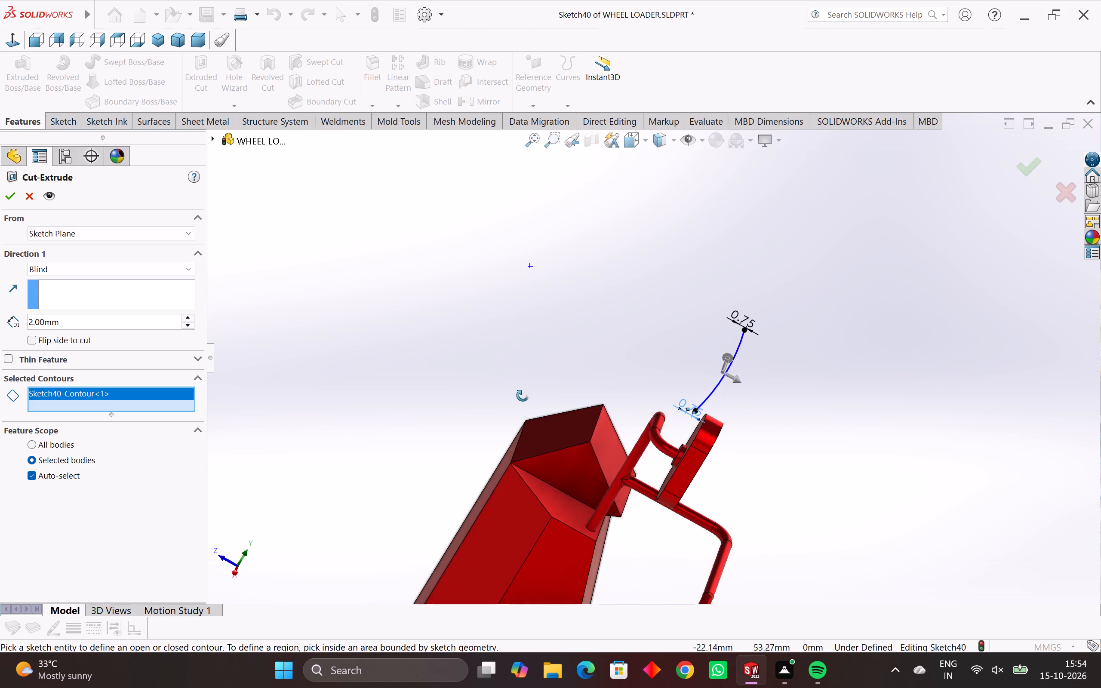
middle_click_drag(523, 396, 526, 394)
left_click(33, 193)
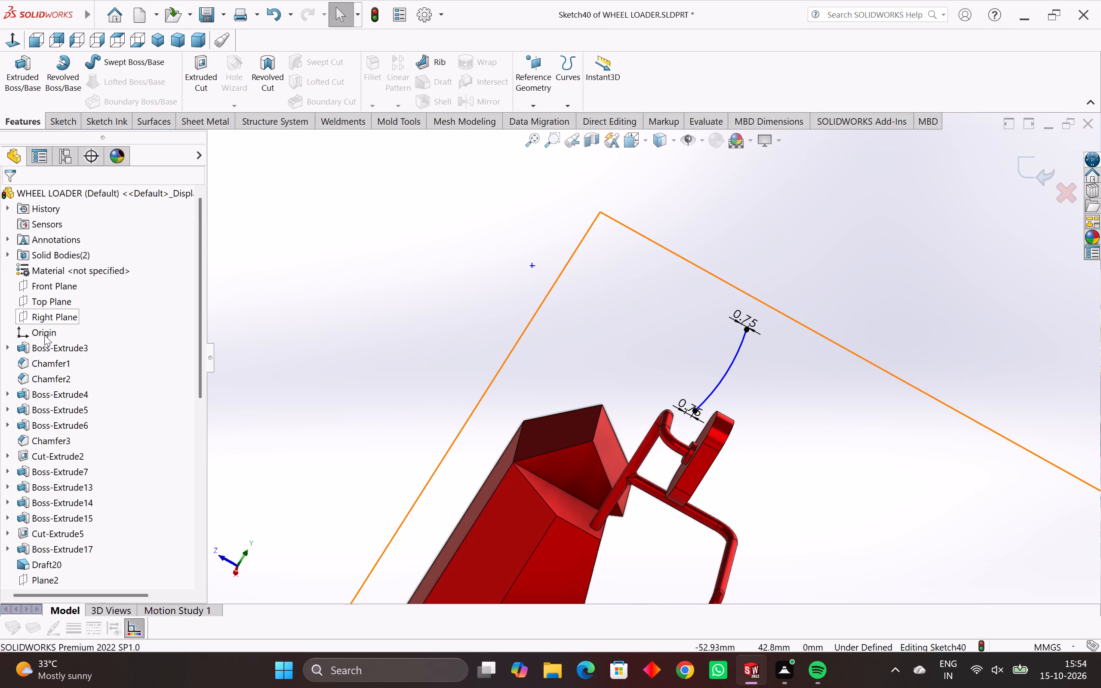
Close the arc sketch and open a new sketch on the Right Plane, viewing the slot fitting and arc.
left_click(58, 322)
left_click(68, 304)
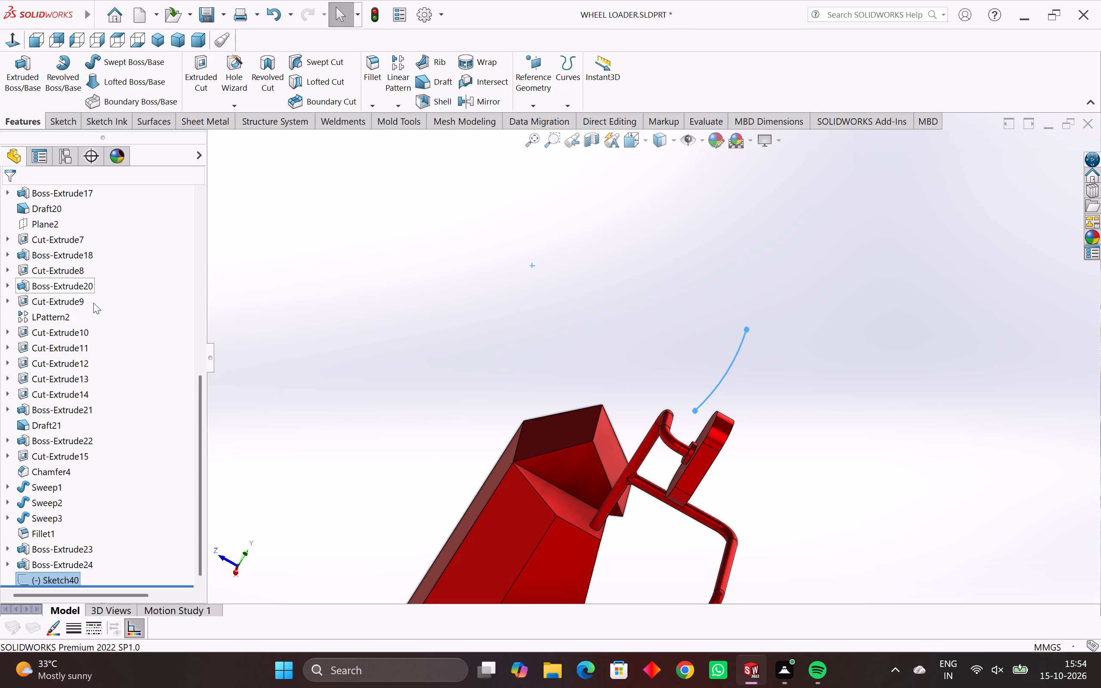
scroll(96, 303, "up", 16)
left_click(42, 319)
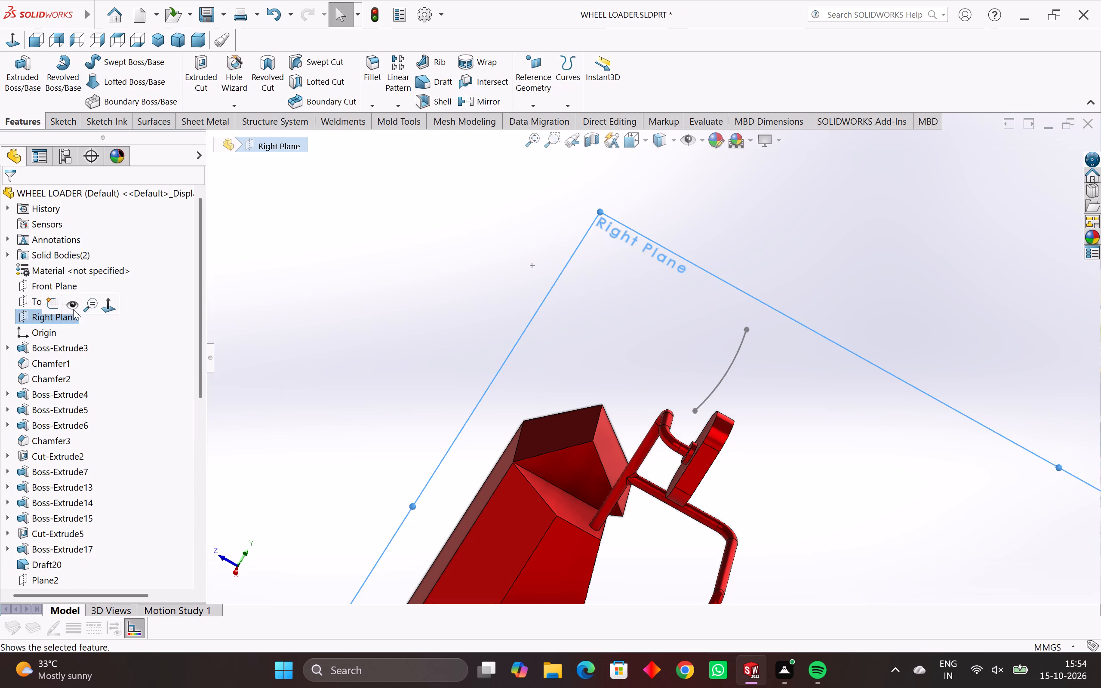
left_click(48, 304)
scroll(377, 182, "up", 4)
scroll(683, 267, "up", 4)
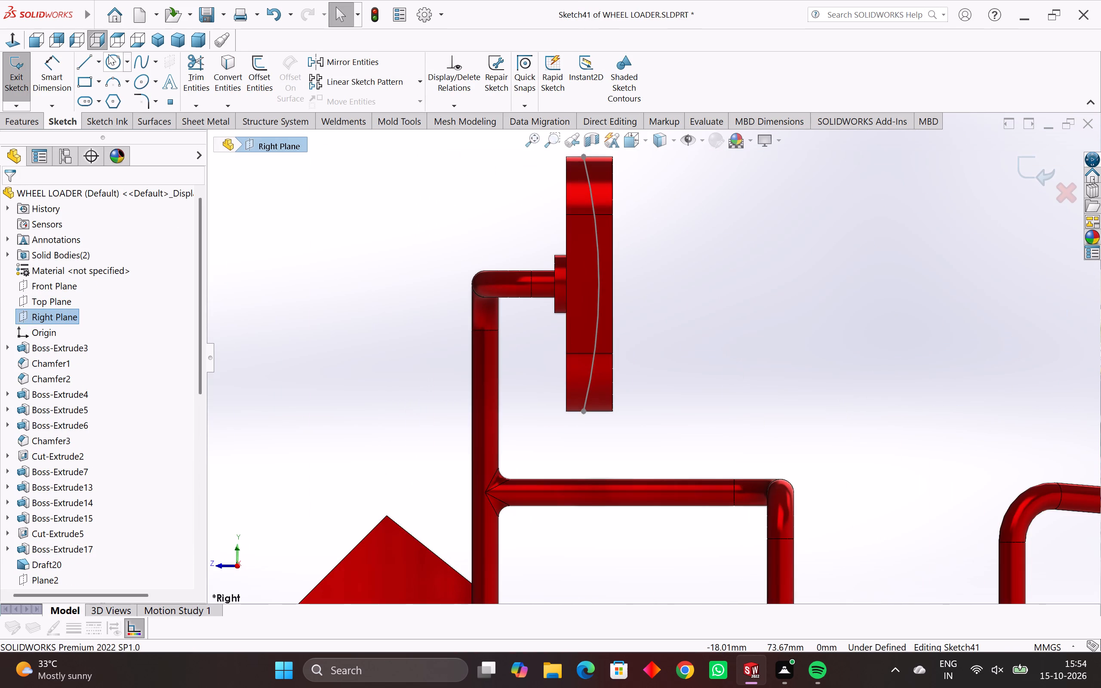
Sketch three lines joining the arc's endpoints beyond the fitting's outer face: top about 1.82 mm, near-vertical about 11 mm, bottom about 1.55 mm.
left_click(84, 65)
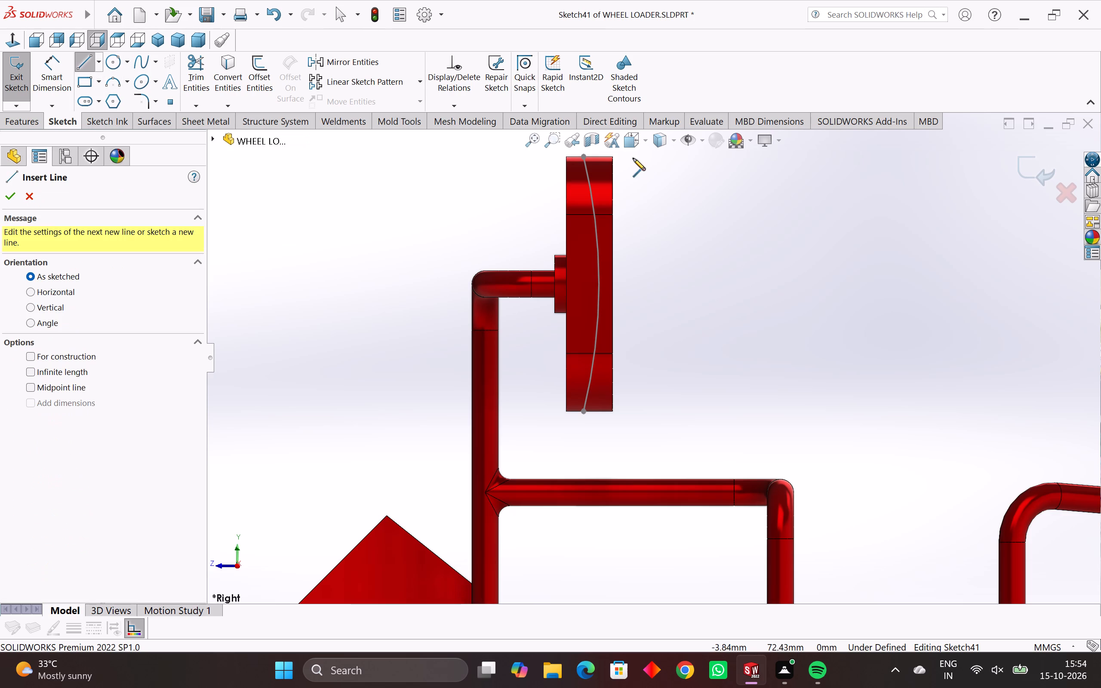
left_click(584, 157)
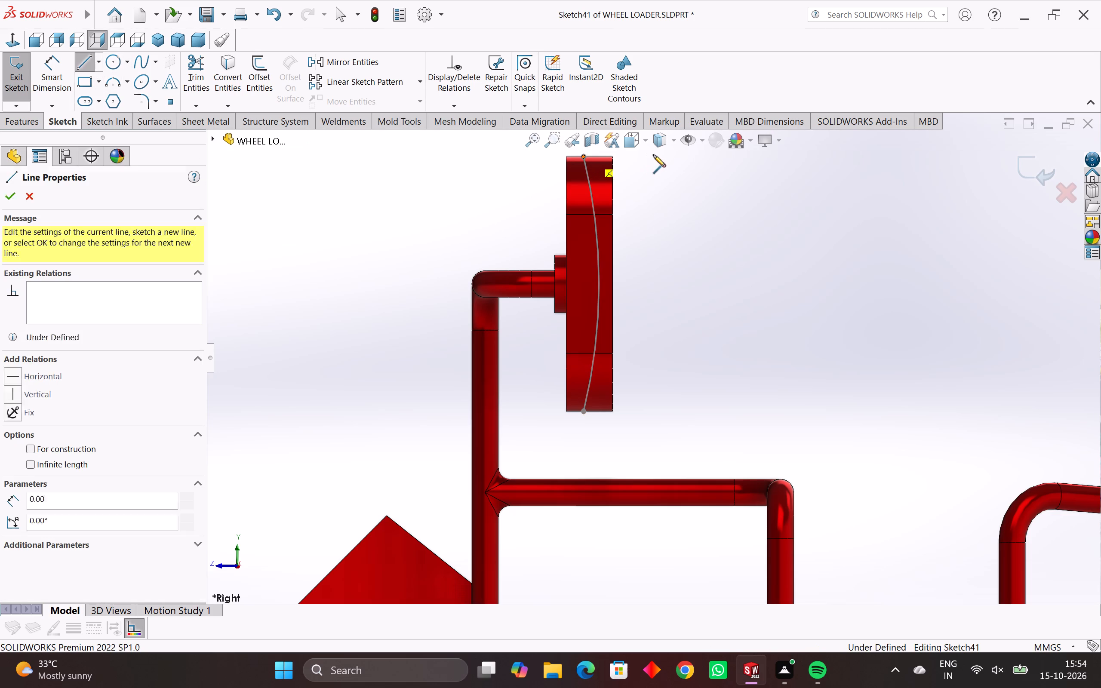
left_click(625, 156)
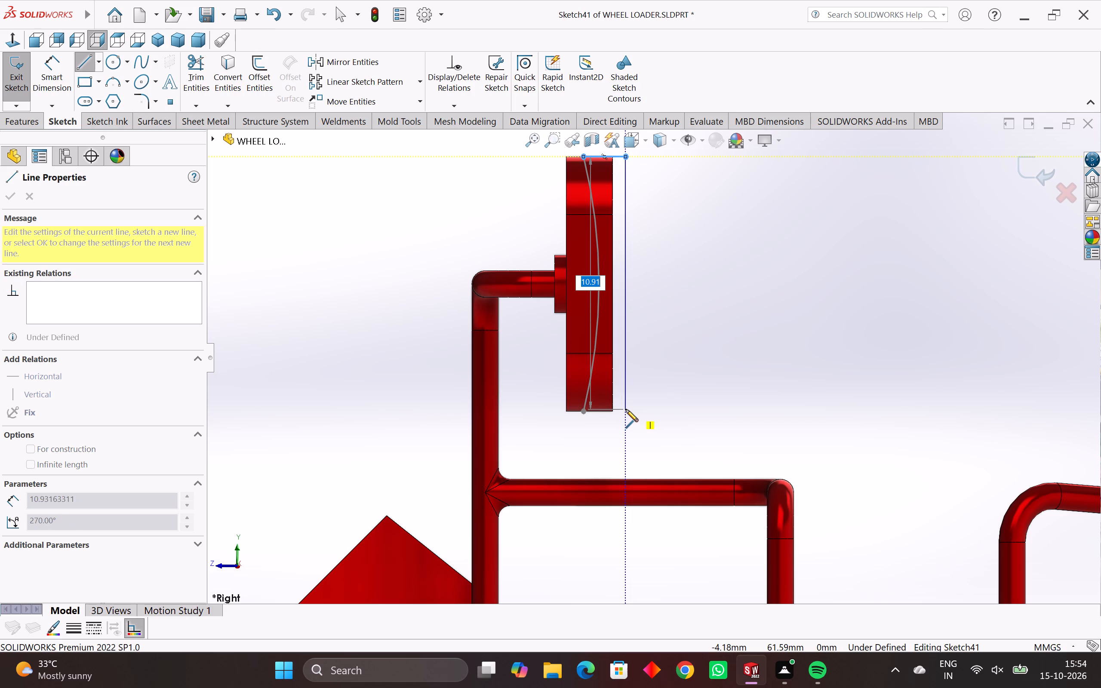
scroll(626, 409, "up", 8)
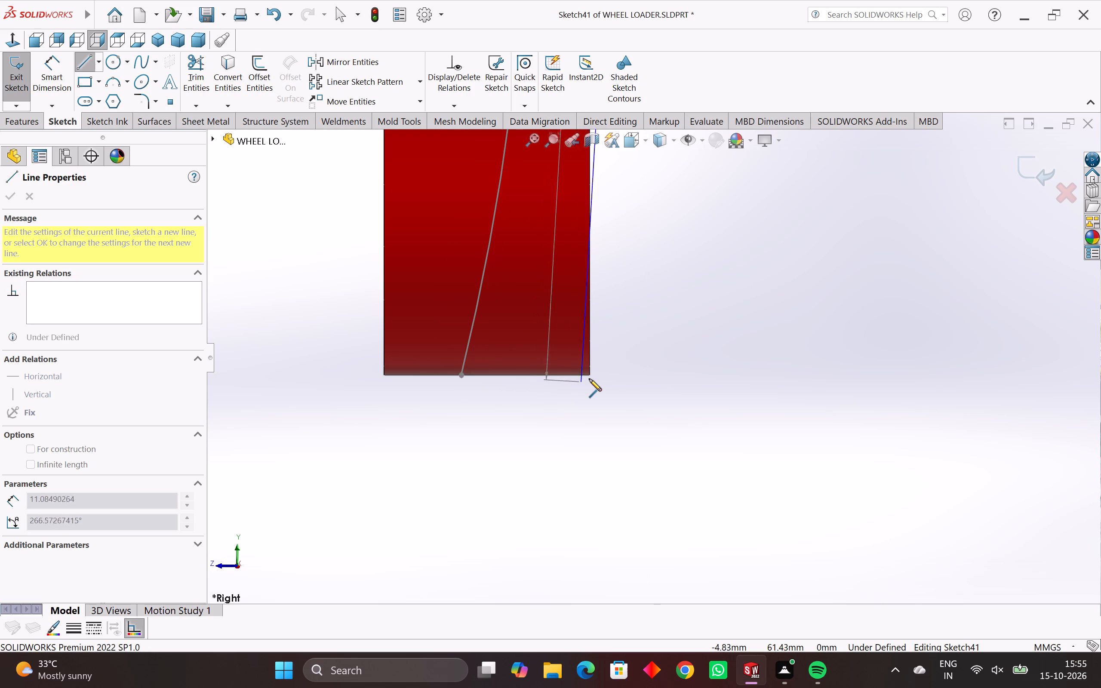
left_click(621, 374)
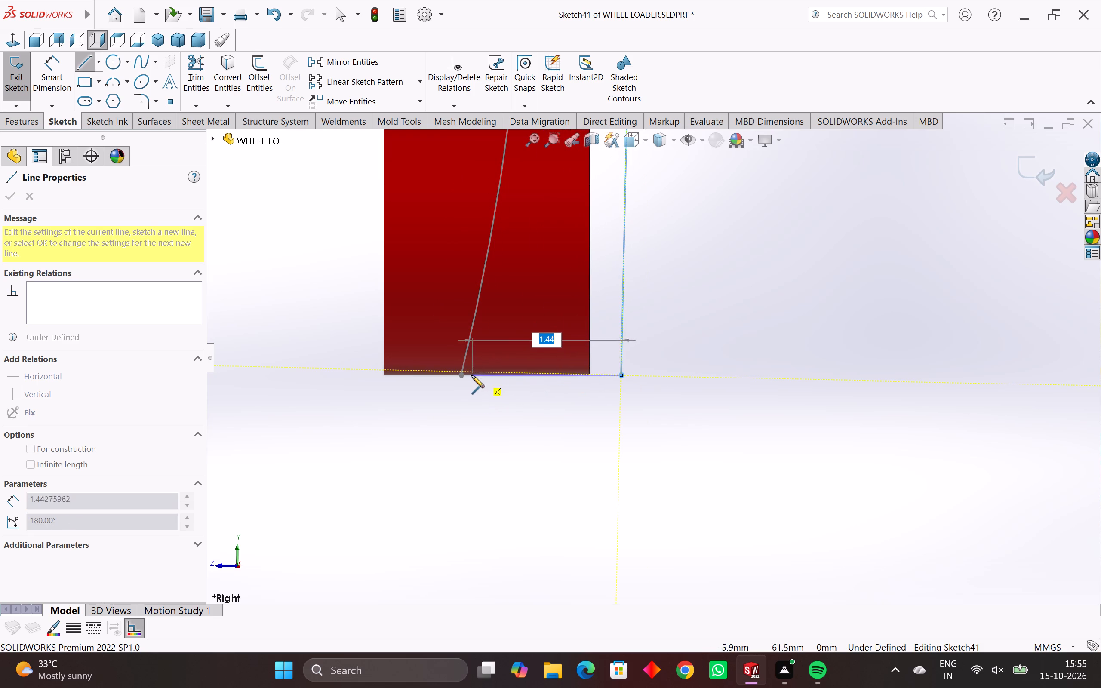
left_click(462, 376)
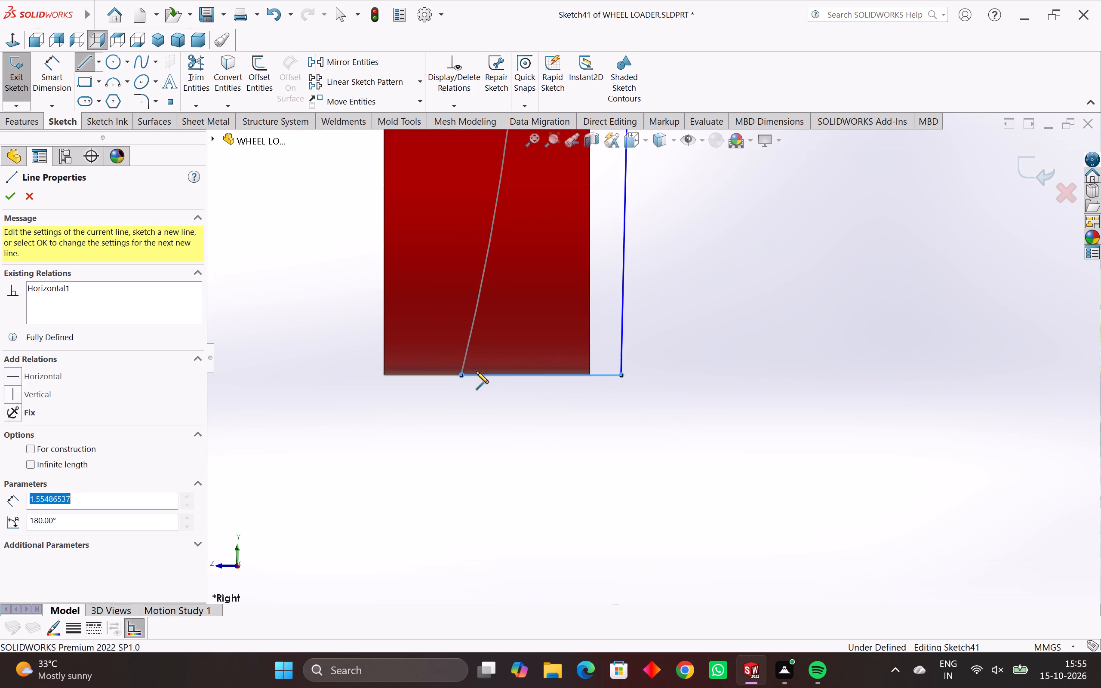
scroll(602, 375, "down", 5)
middle_click_drag(587, 393, 563, 413)
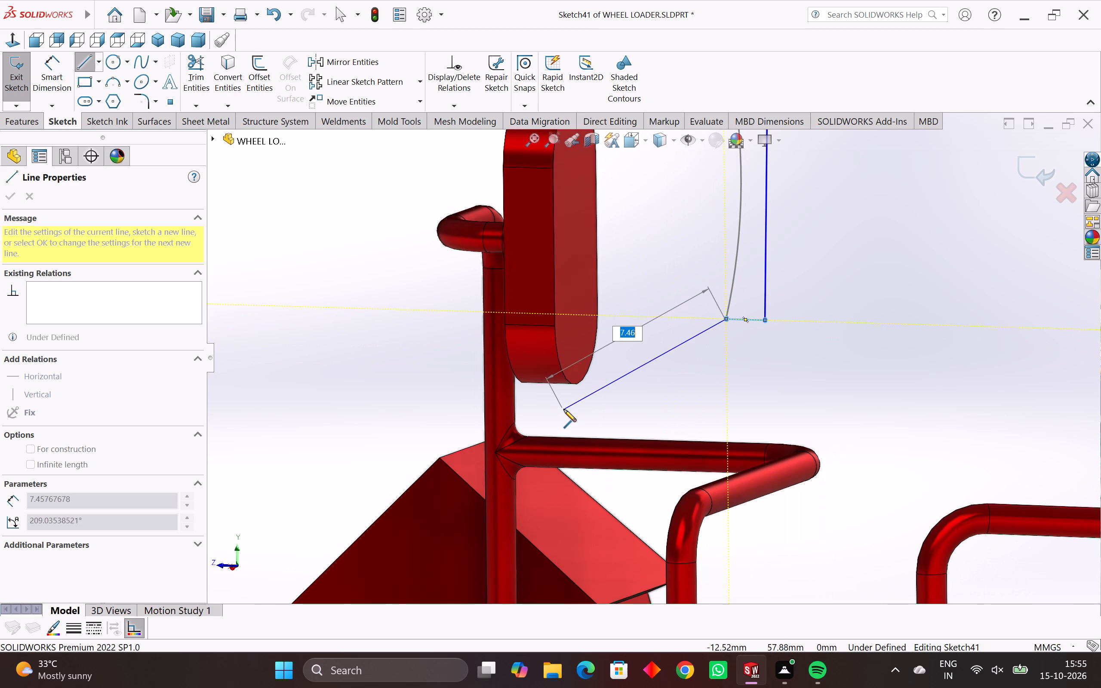
key("Escape")
key("Escape")
scroll(596, 396, "down", 4)
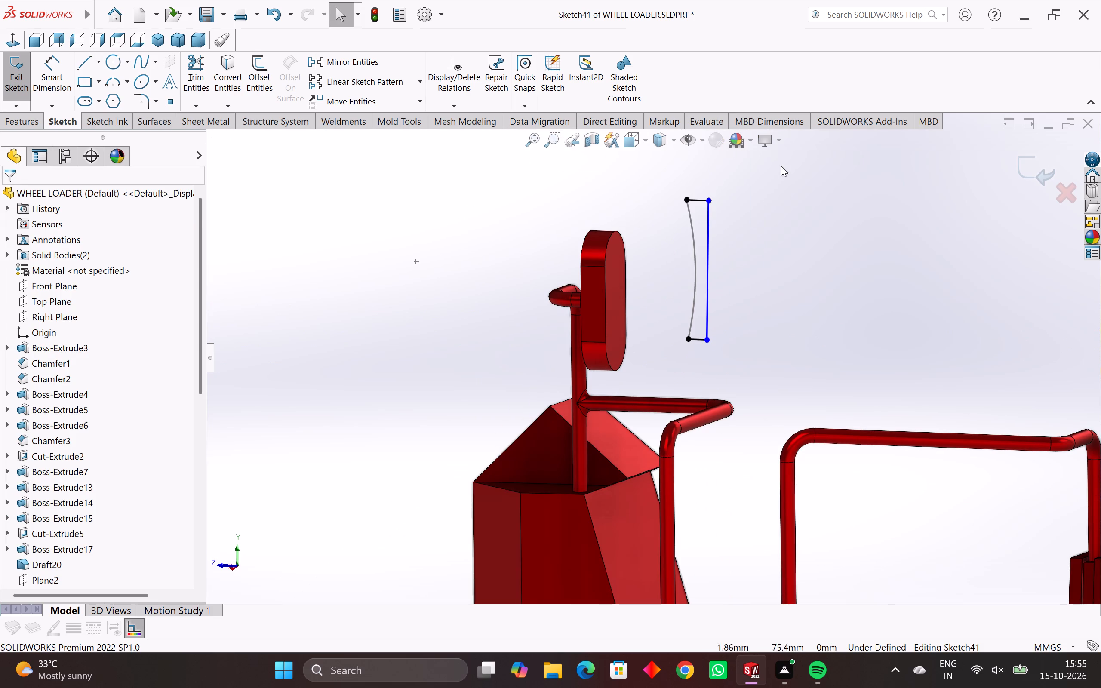
Fully define the three sketched lines with automatically calculated relations and dimensions.
left_click_drag(781, 166, 616, 412)
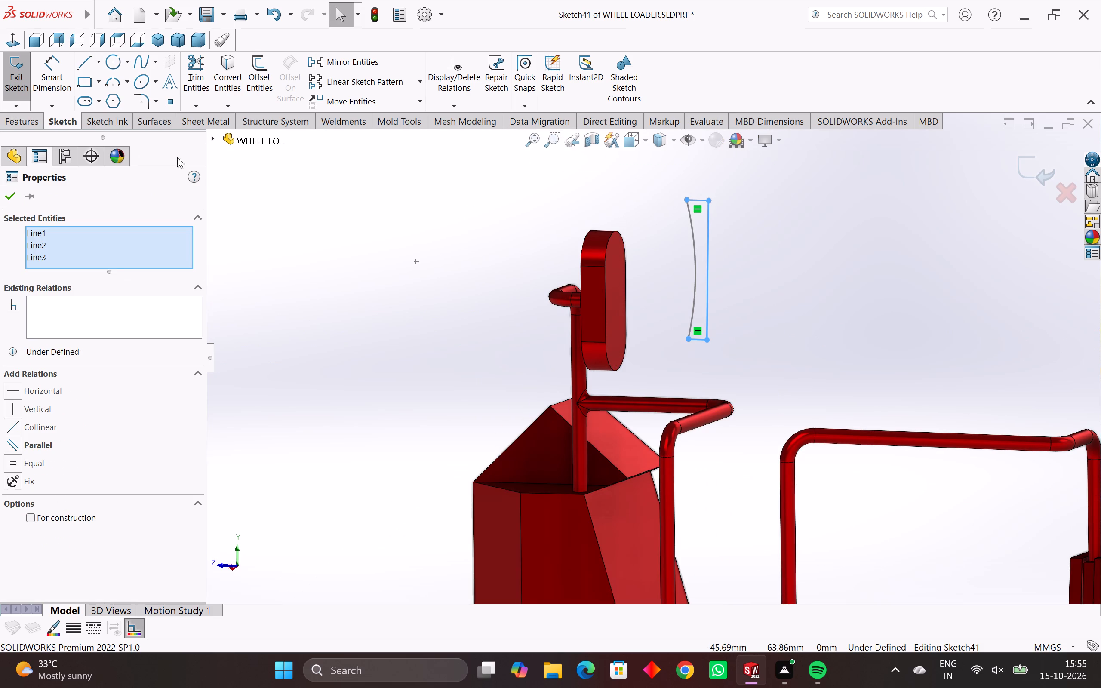
left_click(459, 108)
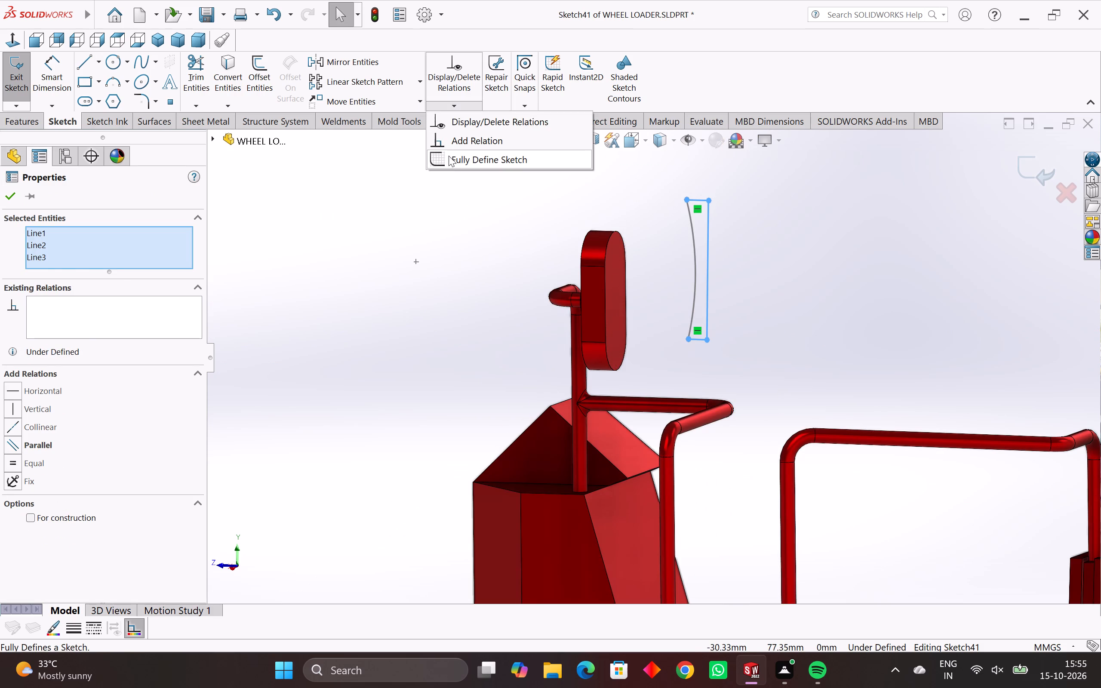
left_click(449, 159)
left_click(117, 337)
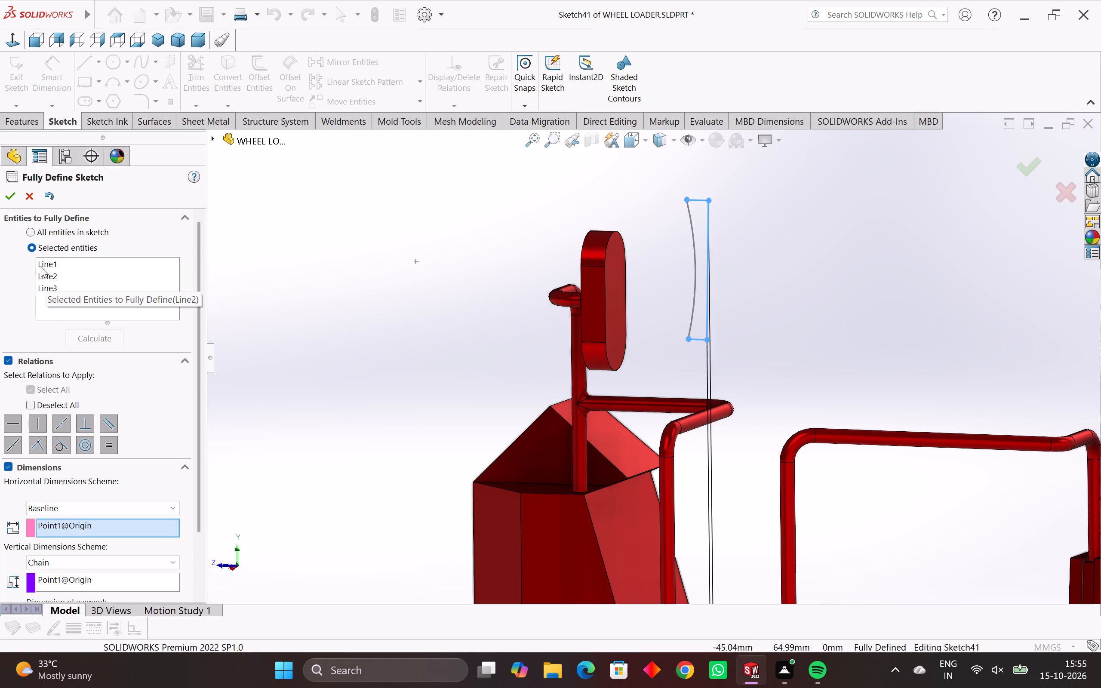
left_click(13, 201)
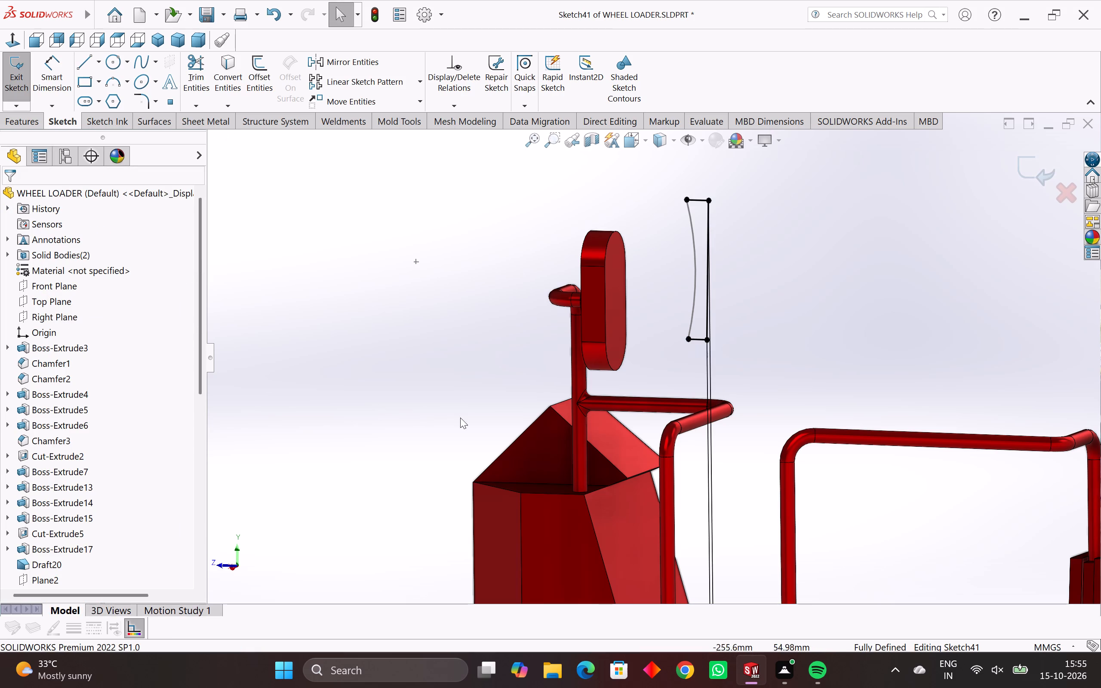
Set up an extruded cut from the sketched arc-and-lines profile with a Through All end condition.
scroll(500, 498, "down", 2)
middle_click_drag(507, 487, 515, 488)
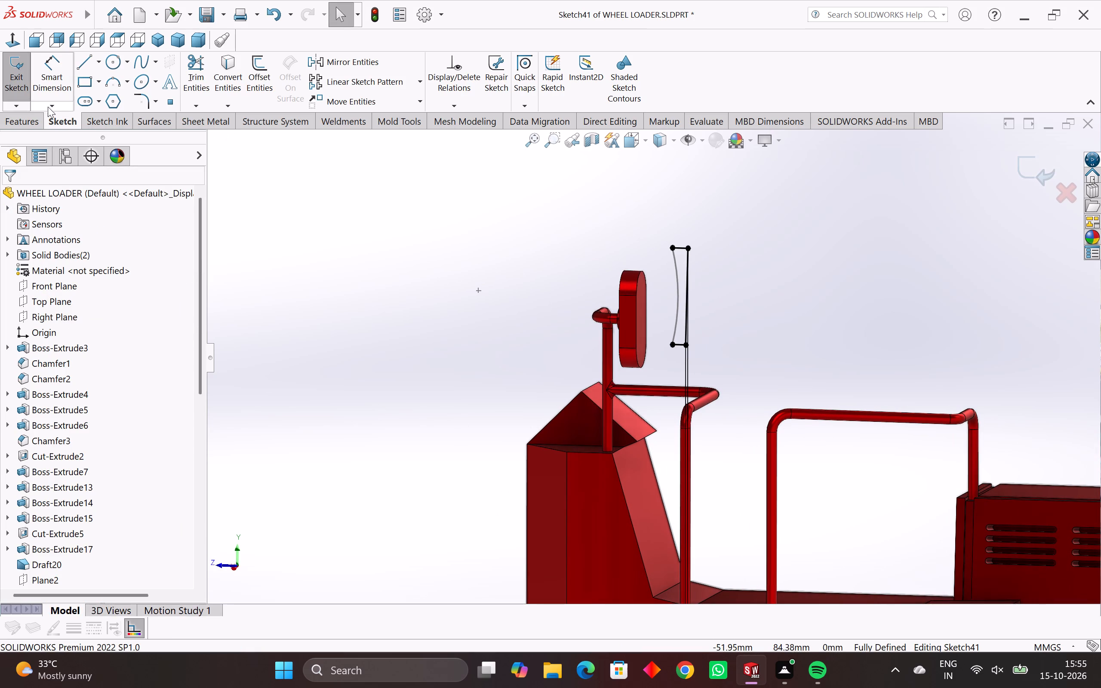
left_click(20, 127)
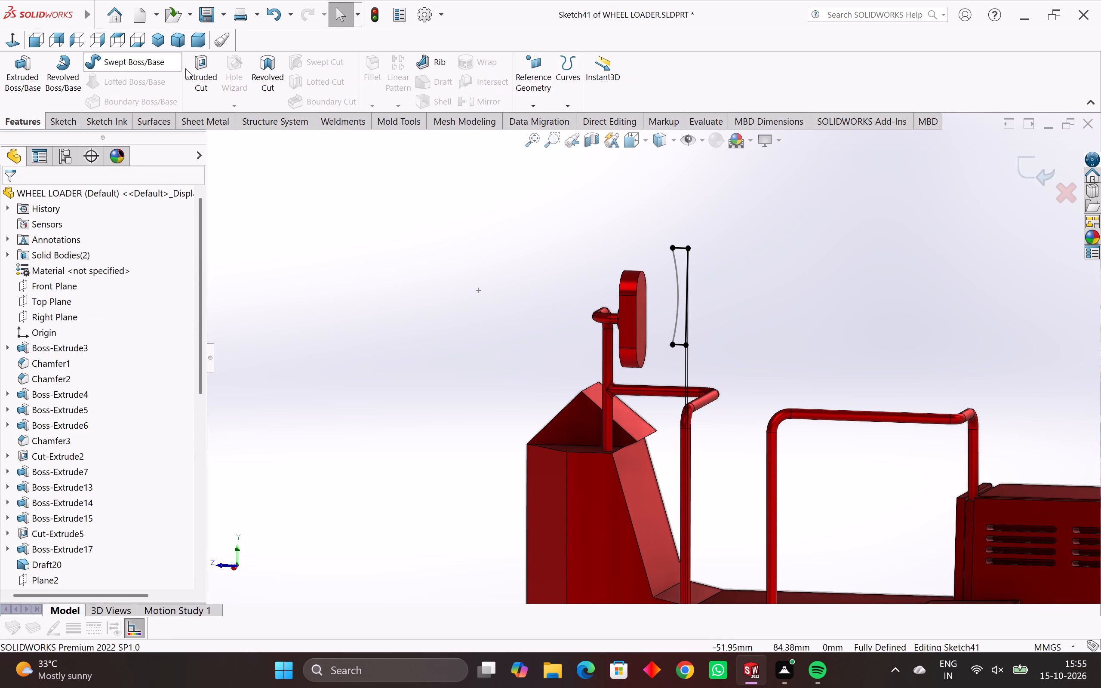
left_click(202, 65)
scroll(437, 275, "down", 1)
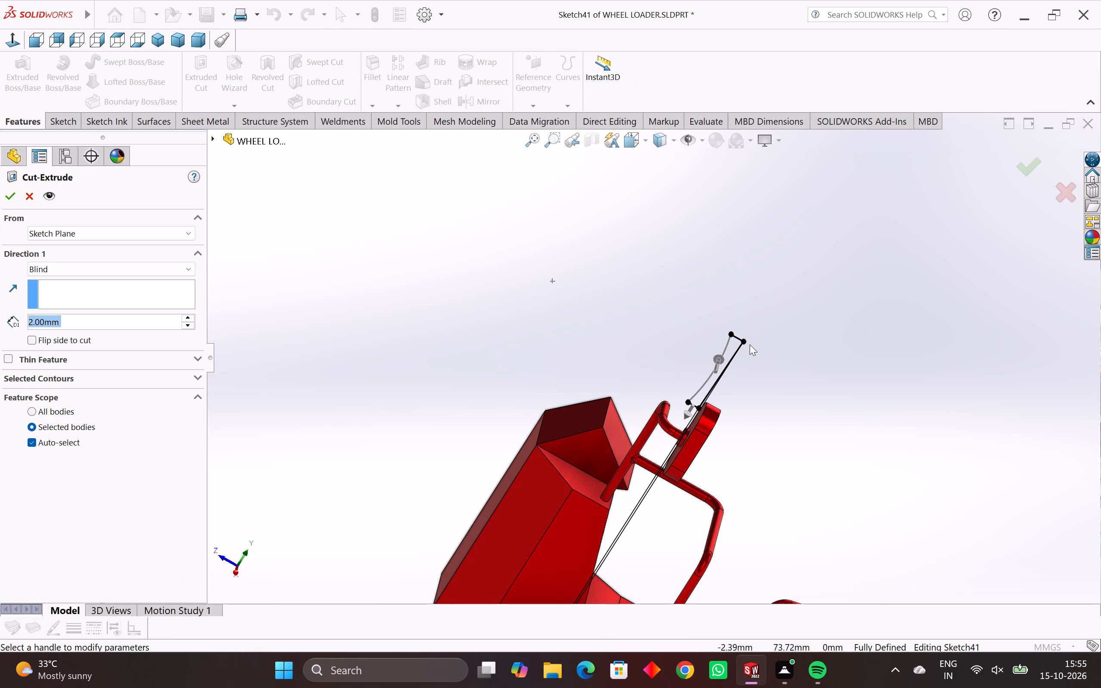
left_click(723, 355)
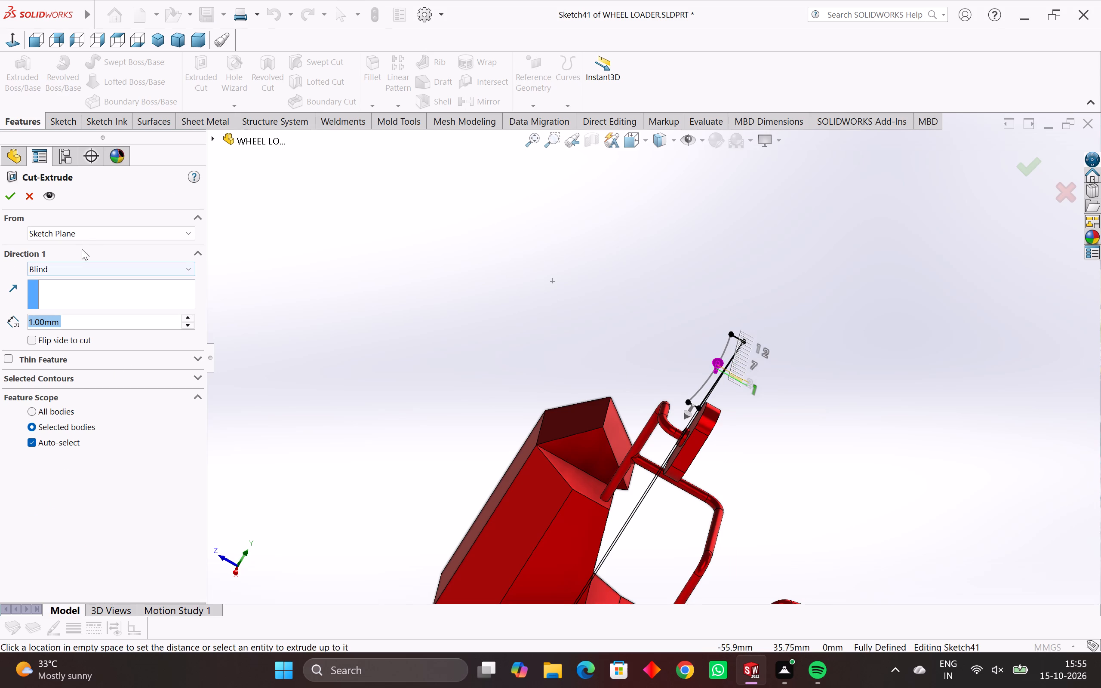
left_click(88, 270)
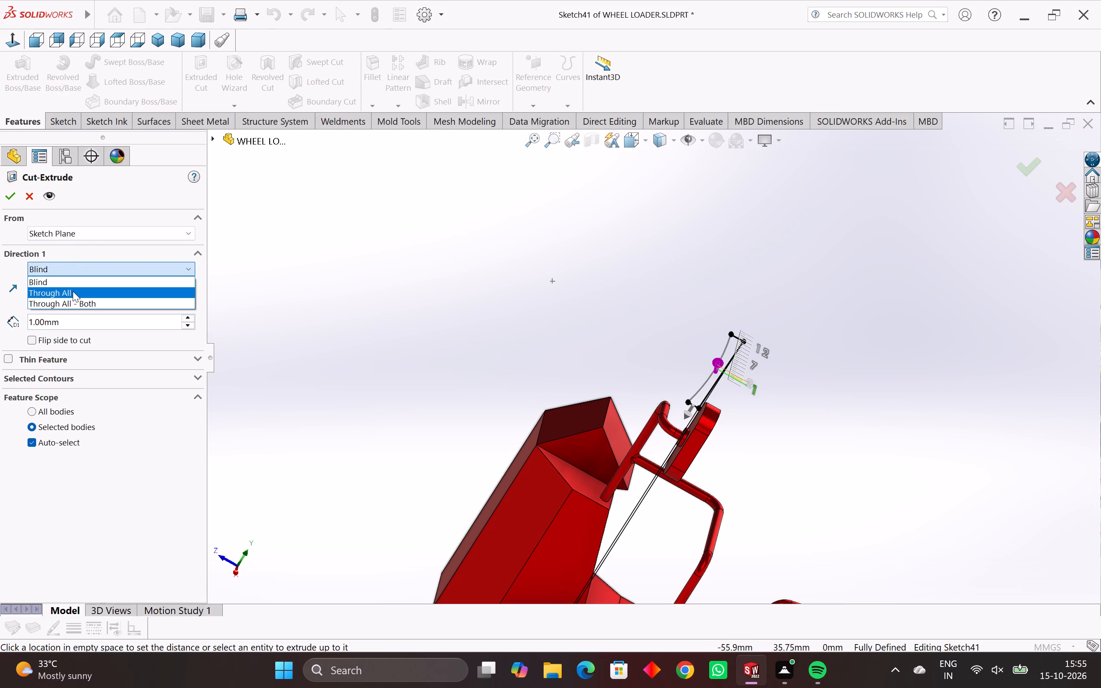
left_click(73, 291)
Examine the Through All cut preview from several angles to see where it crosses the slot-shaped fitting and handrail.
scroll(342, 358, "down", 3)
middle_click_drag(401, 356, 377, 327)
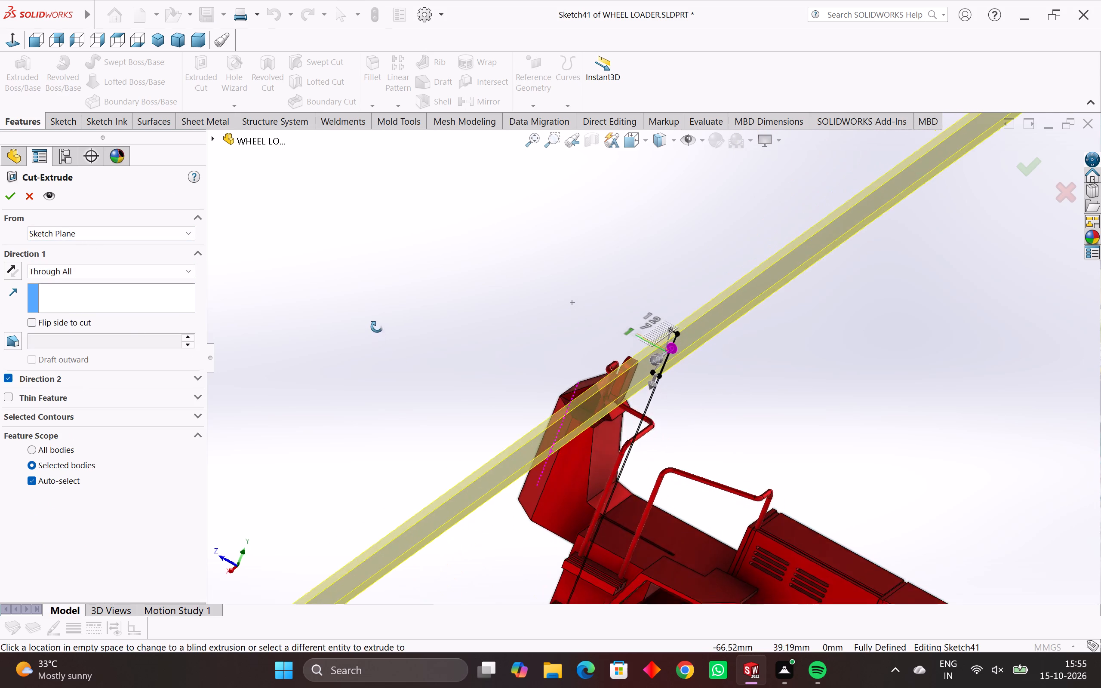
middle_click_drag(377, 327, 341, 275)
scroll(341, 275, "down", 2)
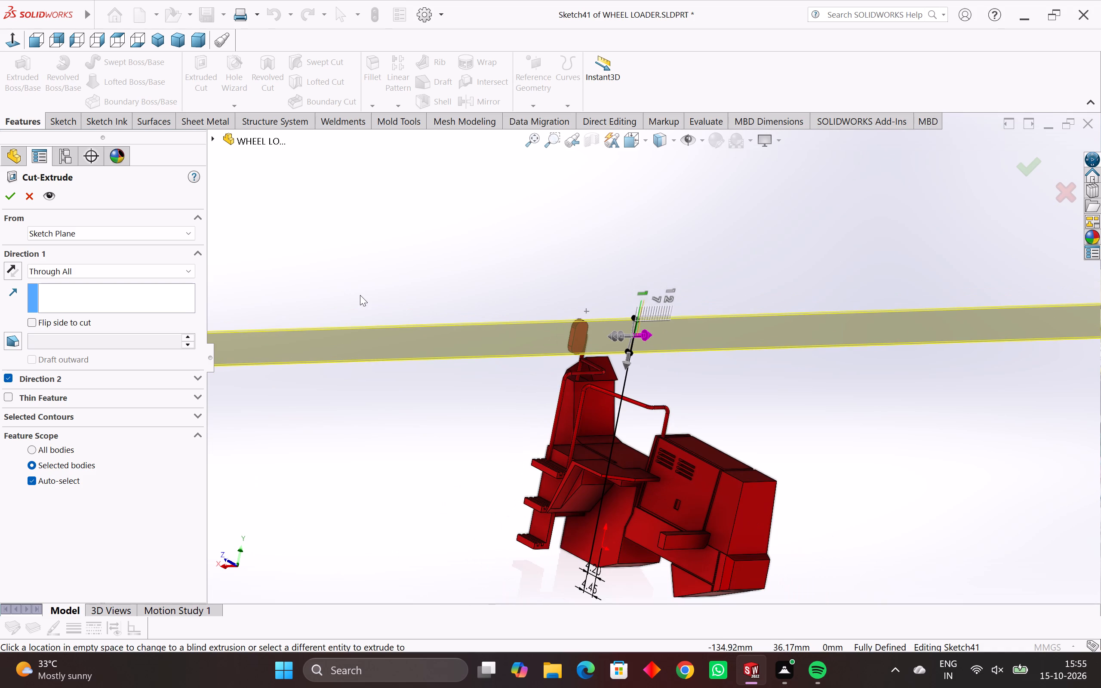
left_click(109, 273)
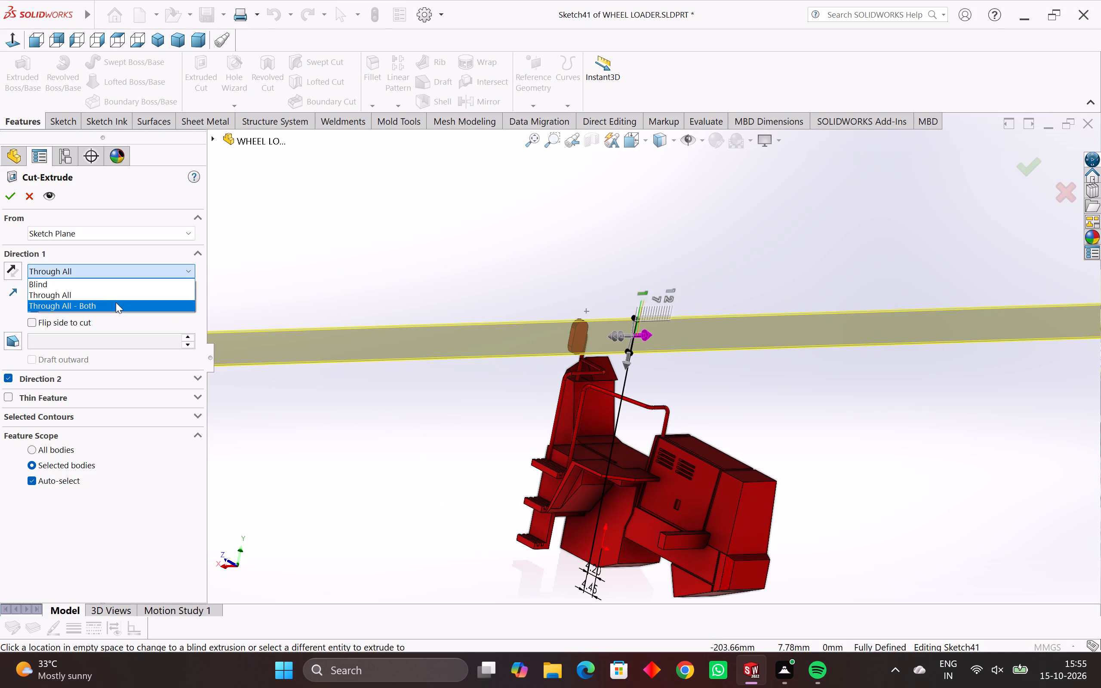
left_click(85, 297)
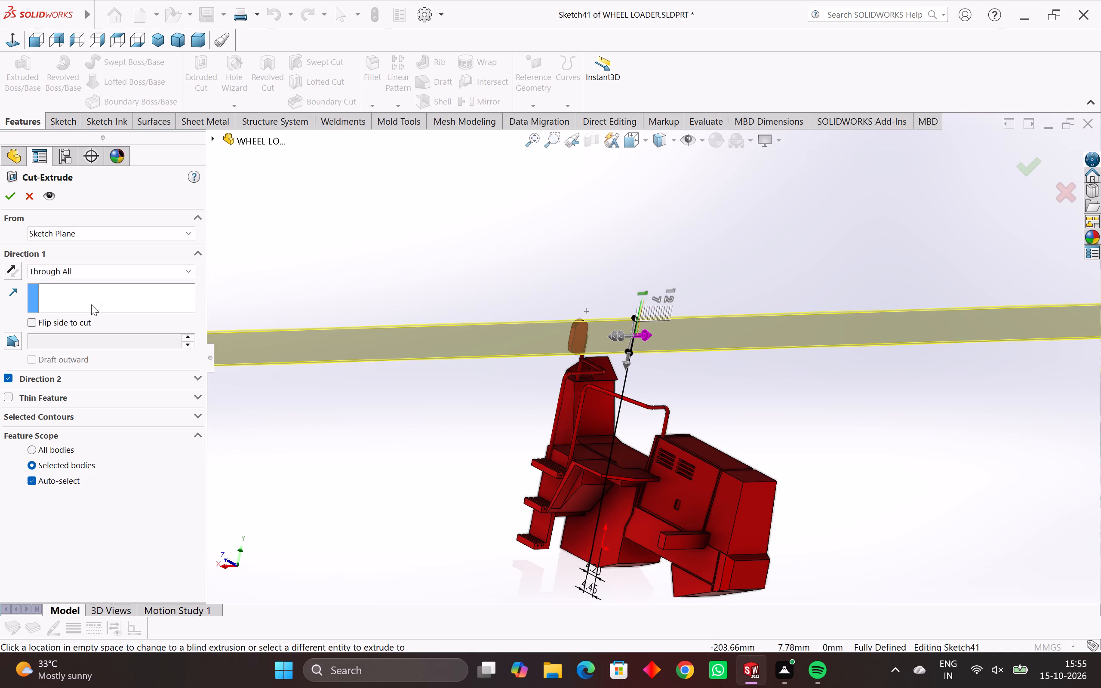
scroll(694, 392, "down", 3)
middle_click_drag(670, 395, 635, 443)
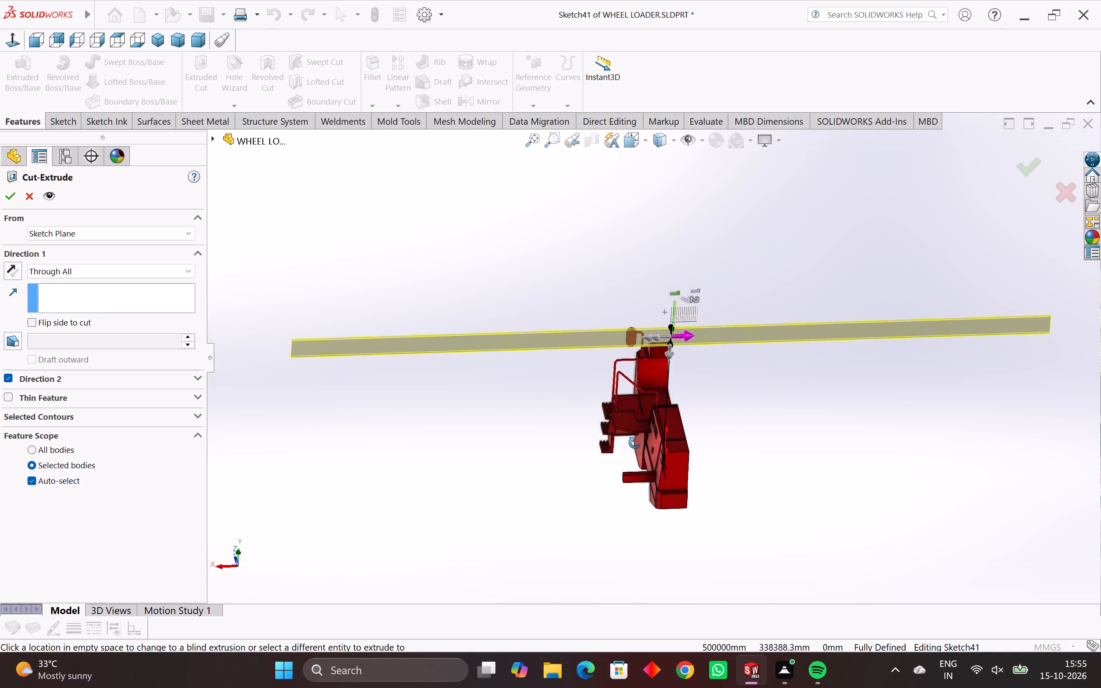
middle_click_drag(635, 443, 724, 493)
scroll(716, 469, "up", 3)
scroll(514, 236, "up", 5)
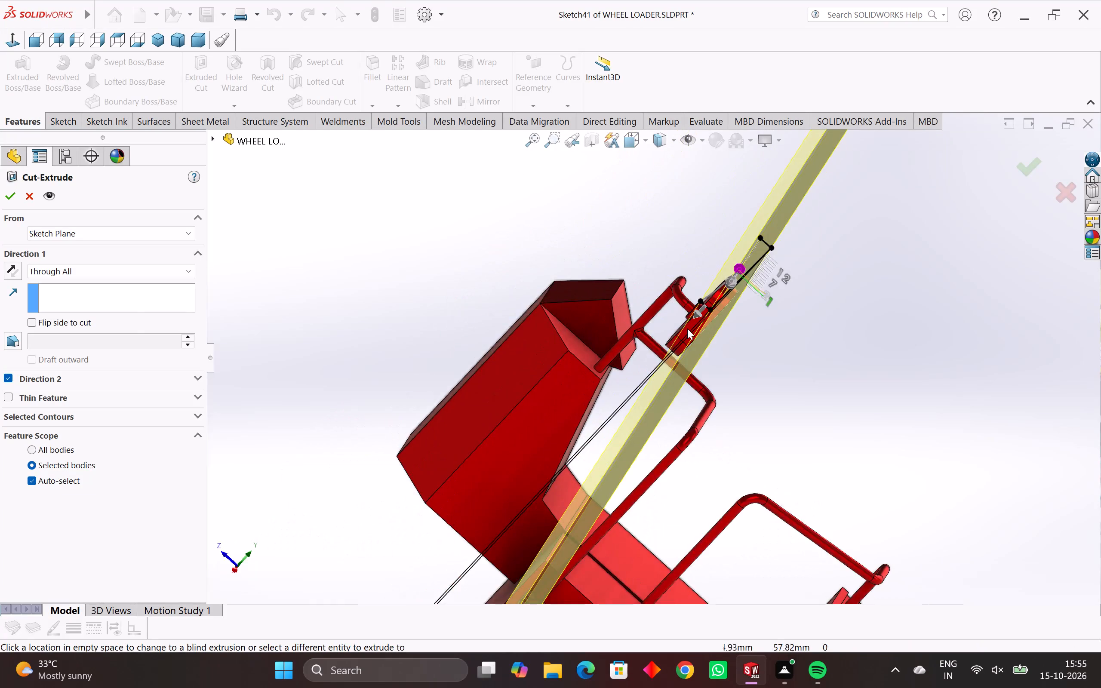
scroll(687, 329, "up", 9)
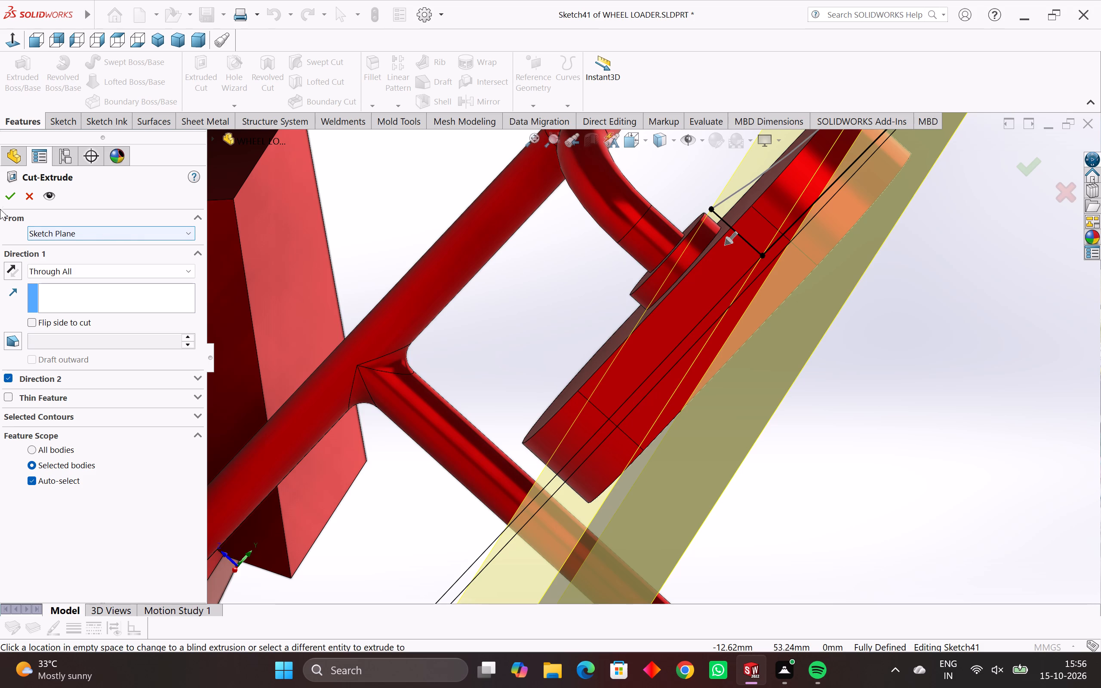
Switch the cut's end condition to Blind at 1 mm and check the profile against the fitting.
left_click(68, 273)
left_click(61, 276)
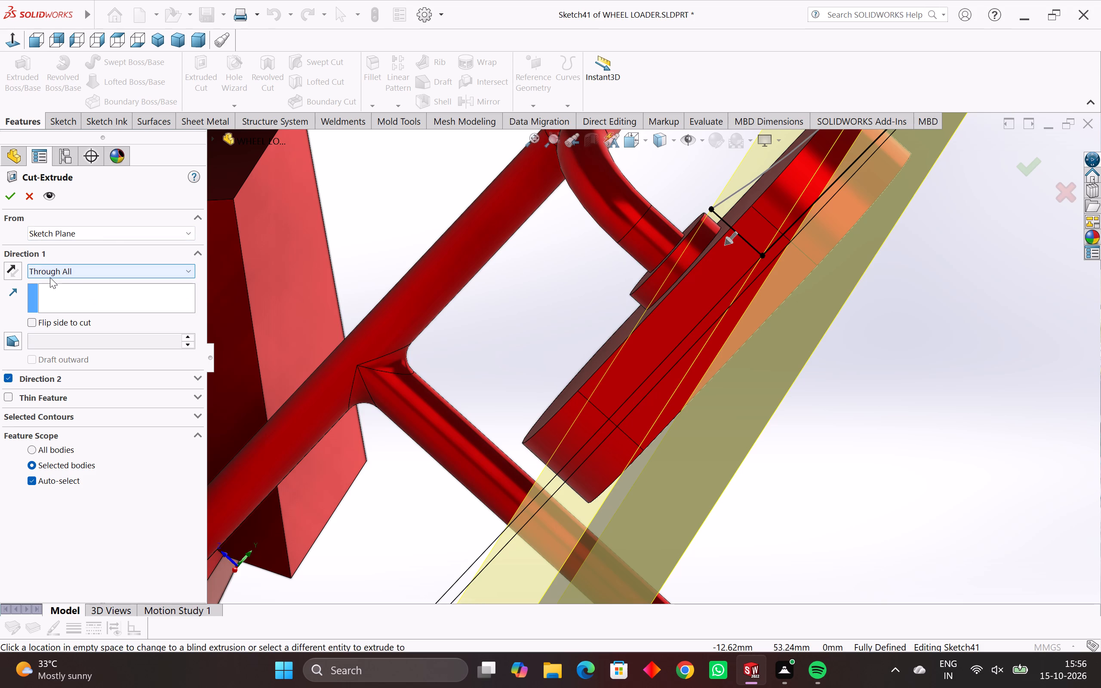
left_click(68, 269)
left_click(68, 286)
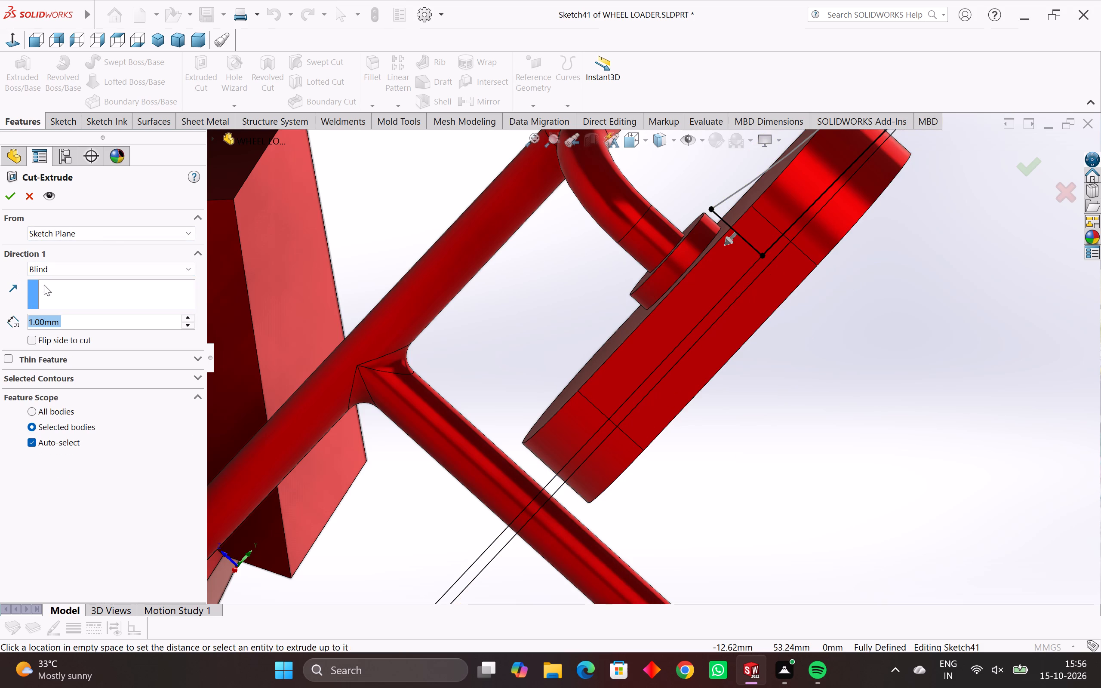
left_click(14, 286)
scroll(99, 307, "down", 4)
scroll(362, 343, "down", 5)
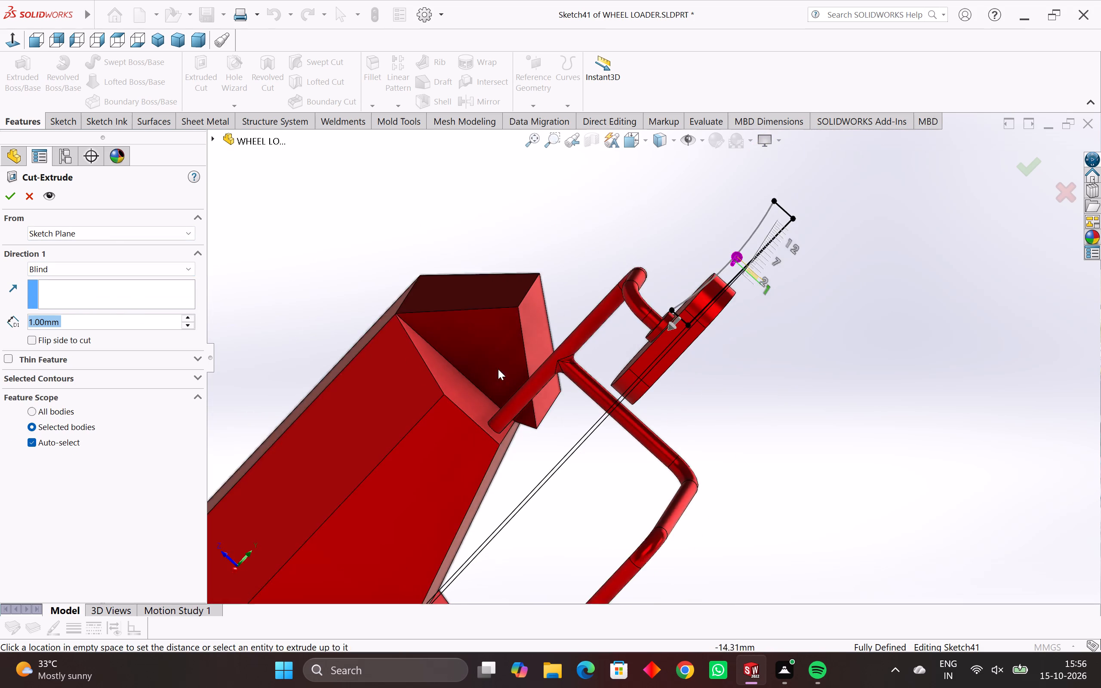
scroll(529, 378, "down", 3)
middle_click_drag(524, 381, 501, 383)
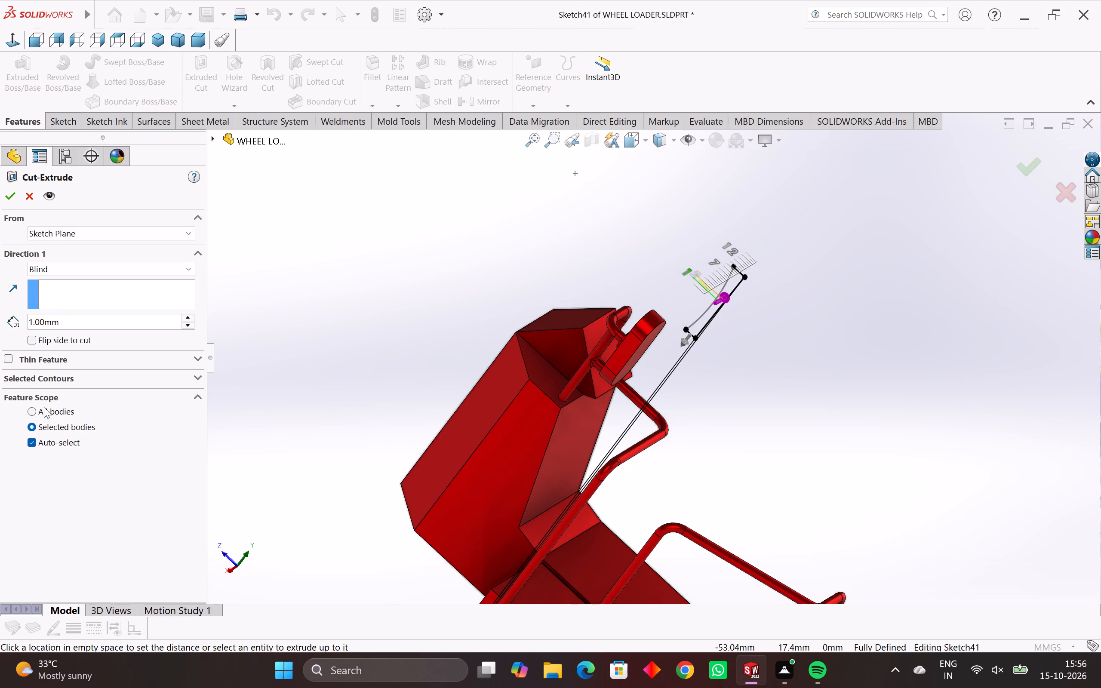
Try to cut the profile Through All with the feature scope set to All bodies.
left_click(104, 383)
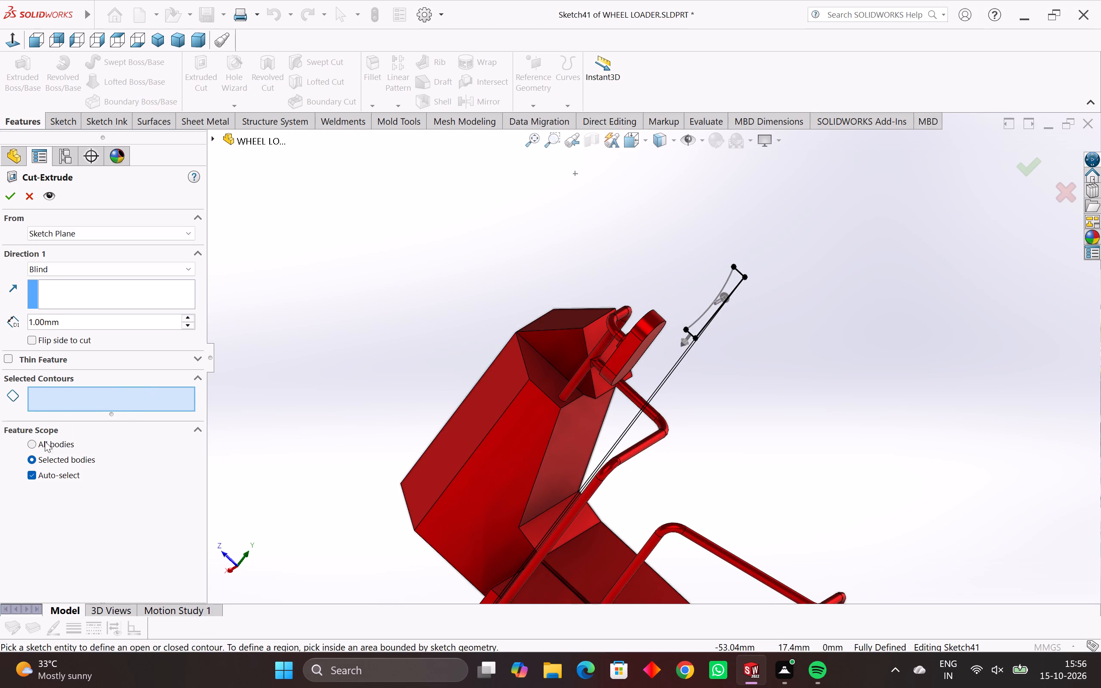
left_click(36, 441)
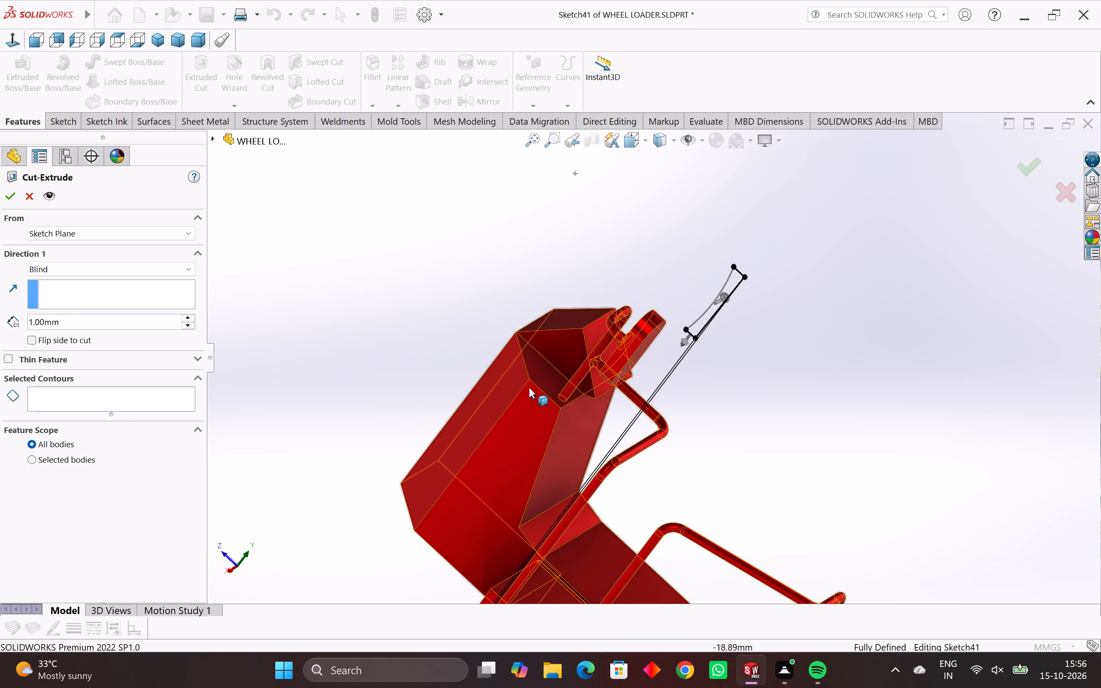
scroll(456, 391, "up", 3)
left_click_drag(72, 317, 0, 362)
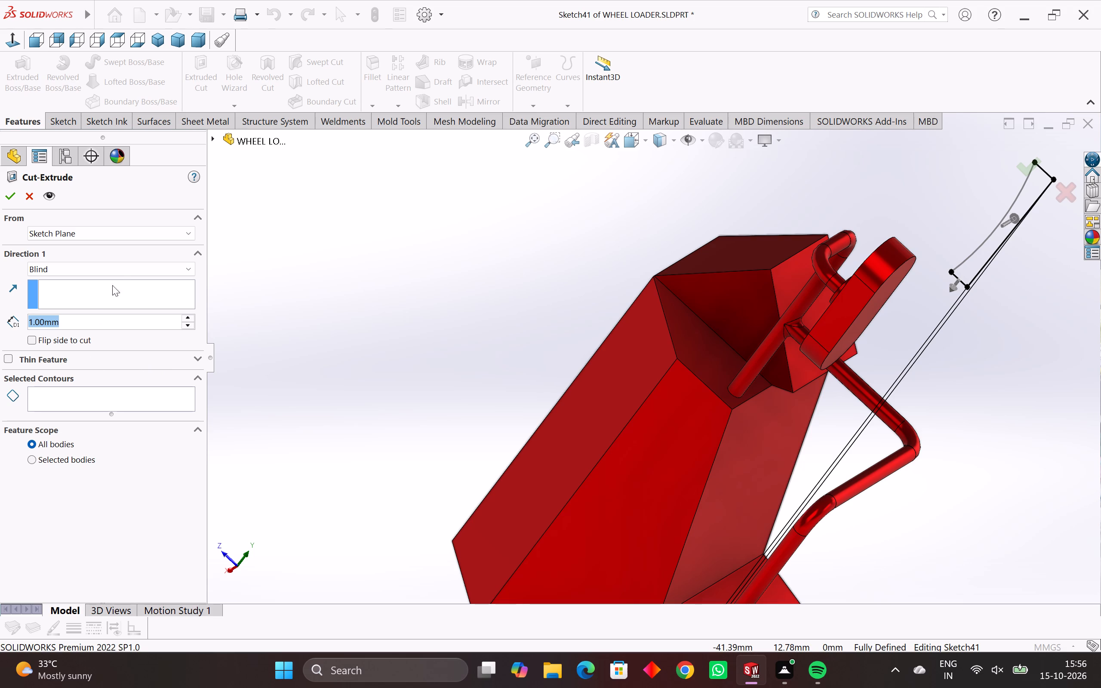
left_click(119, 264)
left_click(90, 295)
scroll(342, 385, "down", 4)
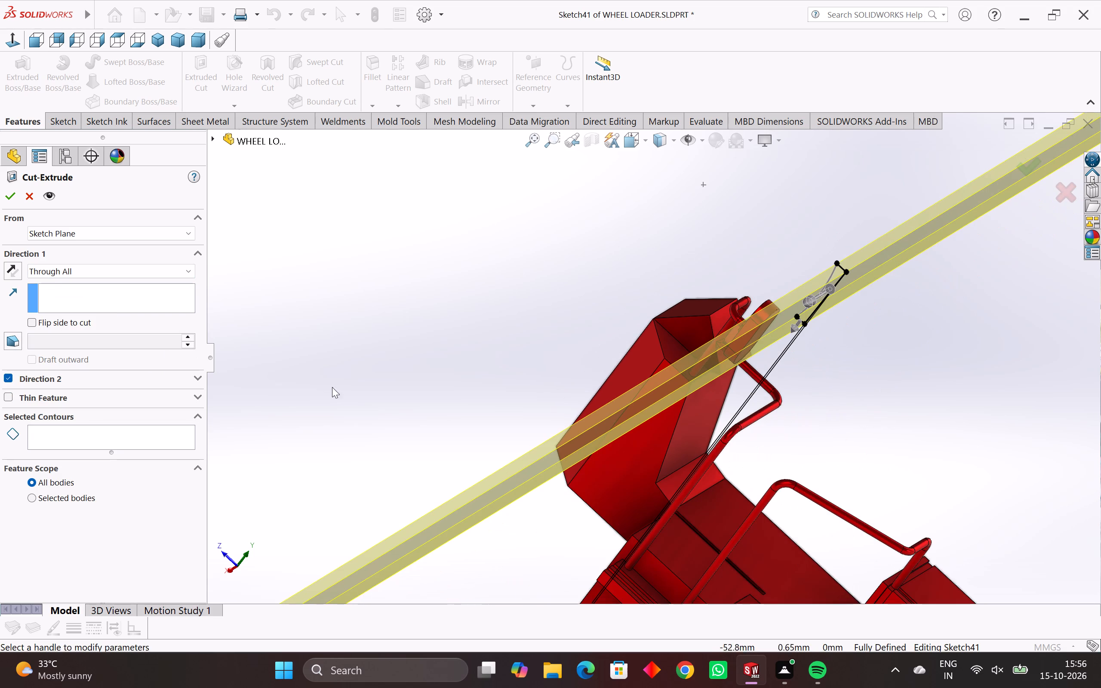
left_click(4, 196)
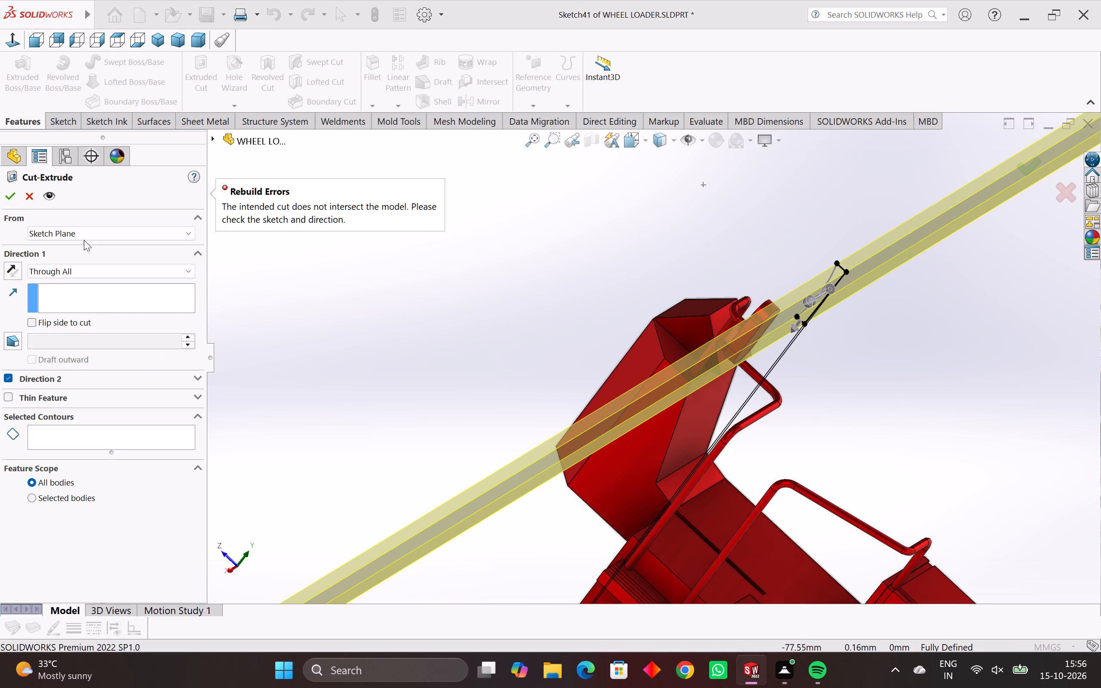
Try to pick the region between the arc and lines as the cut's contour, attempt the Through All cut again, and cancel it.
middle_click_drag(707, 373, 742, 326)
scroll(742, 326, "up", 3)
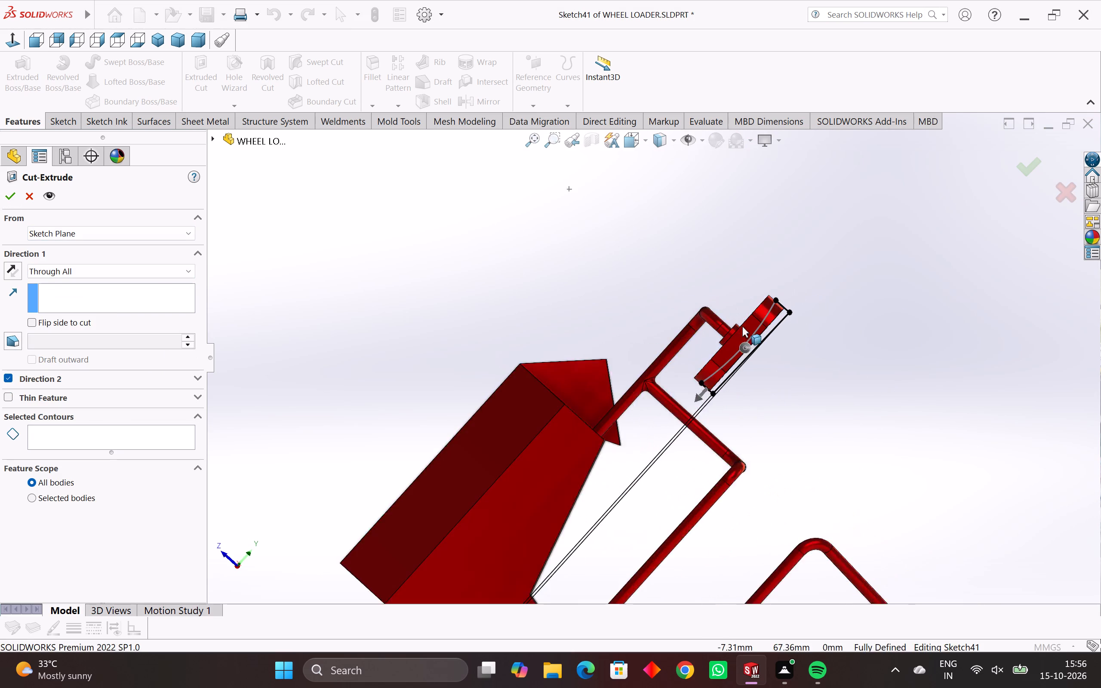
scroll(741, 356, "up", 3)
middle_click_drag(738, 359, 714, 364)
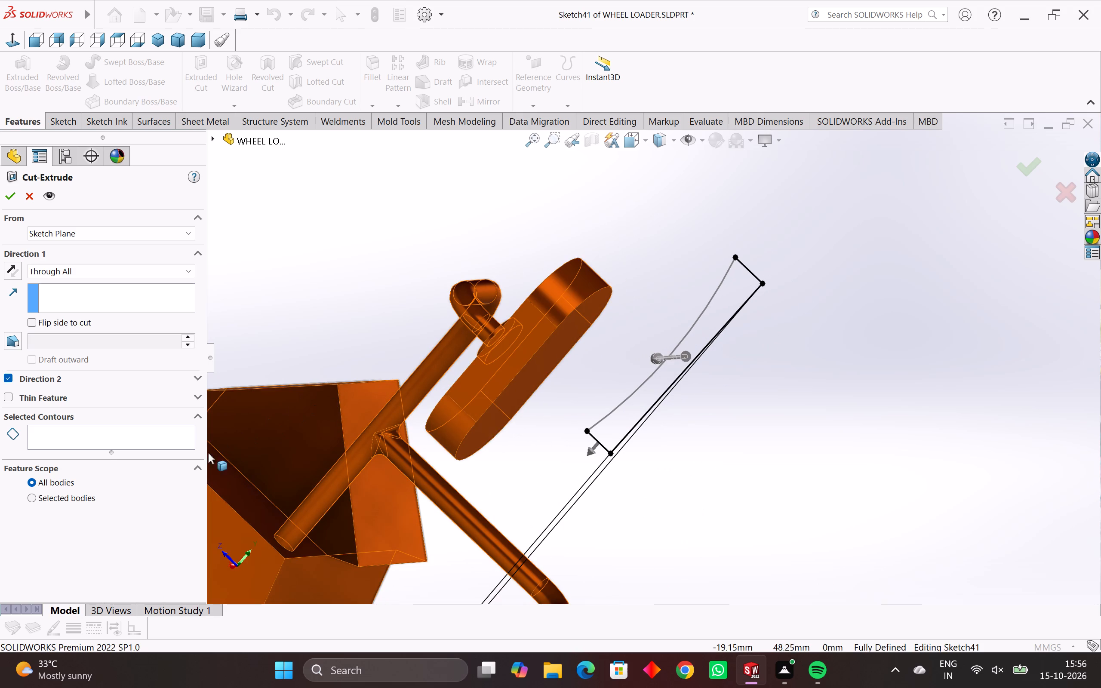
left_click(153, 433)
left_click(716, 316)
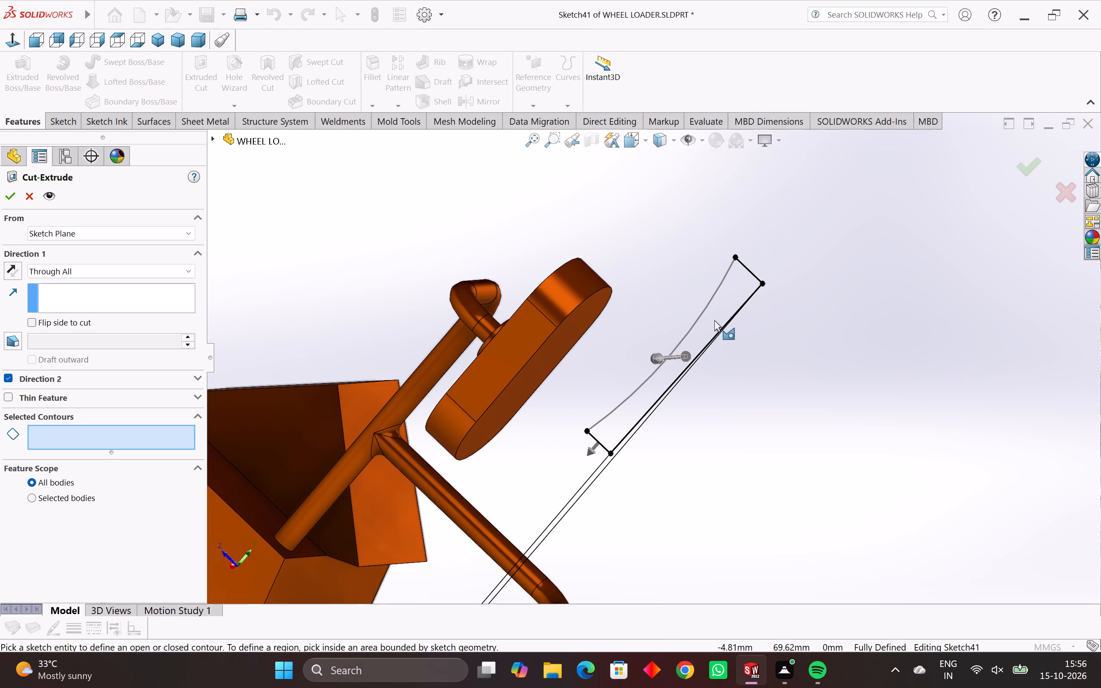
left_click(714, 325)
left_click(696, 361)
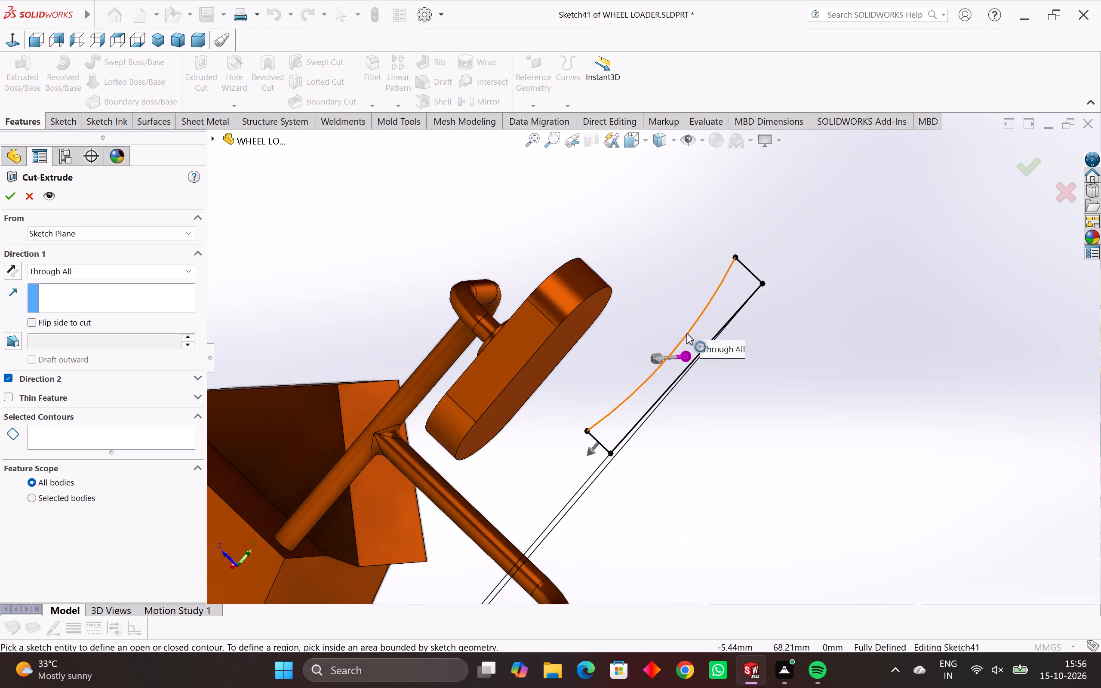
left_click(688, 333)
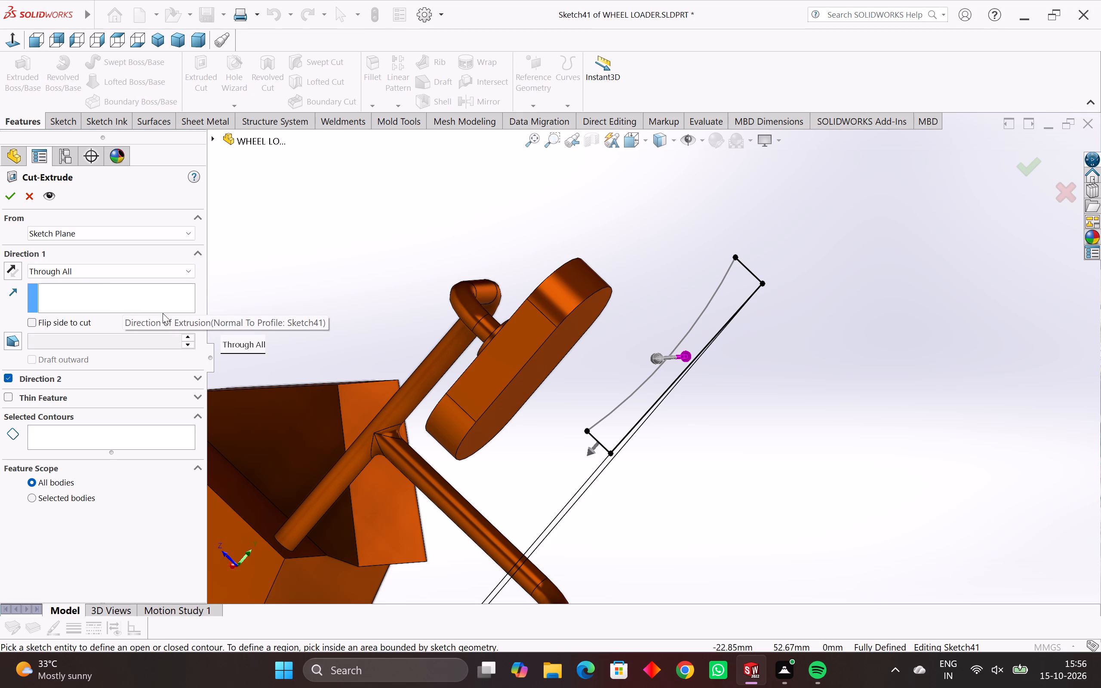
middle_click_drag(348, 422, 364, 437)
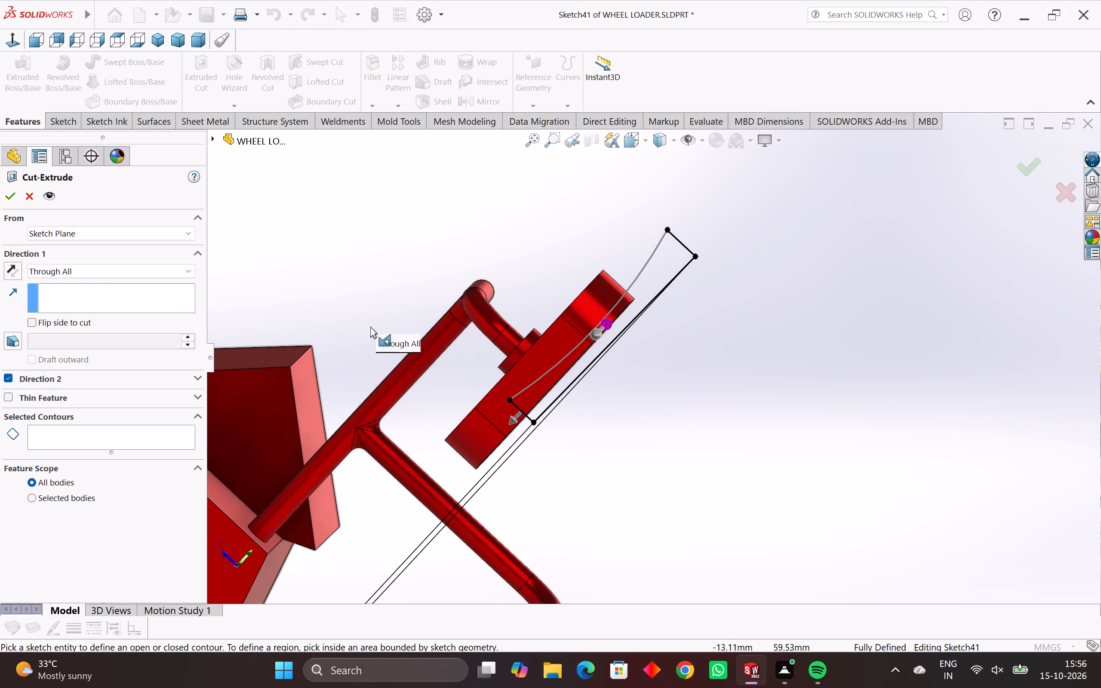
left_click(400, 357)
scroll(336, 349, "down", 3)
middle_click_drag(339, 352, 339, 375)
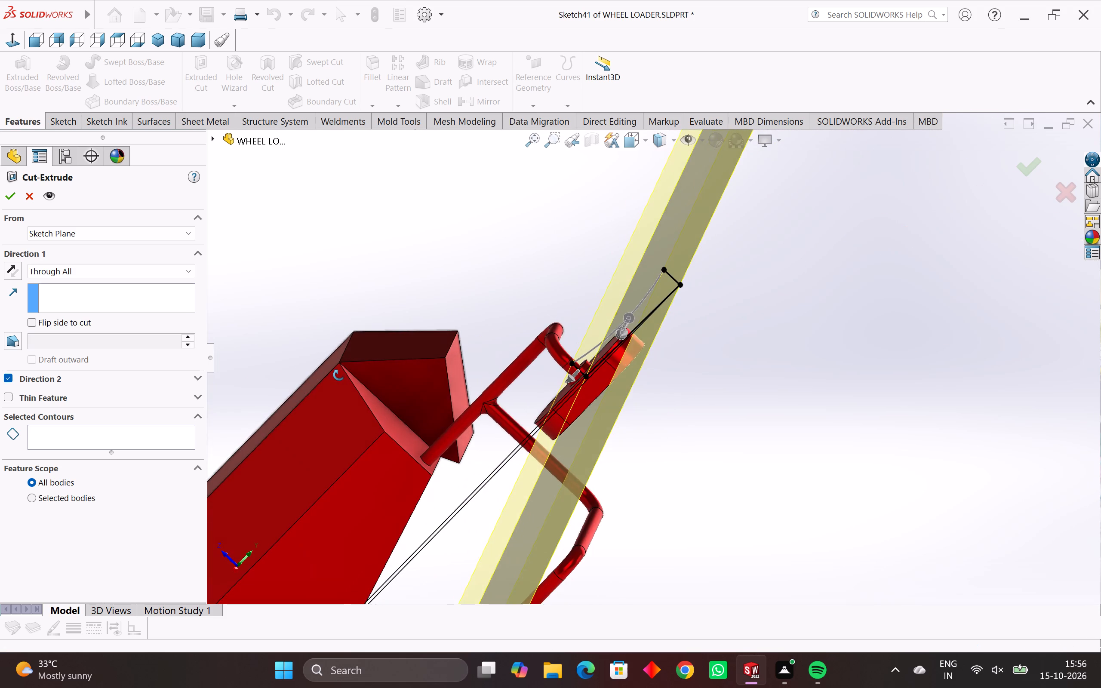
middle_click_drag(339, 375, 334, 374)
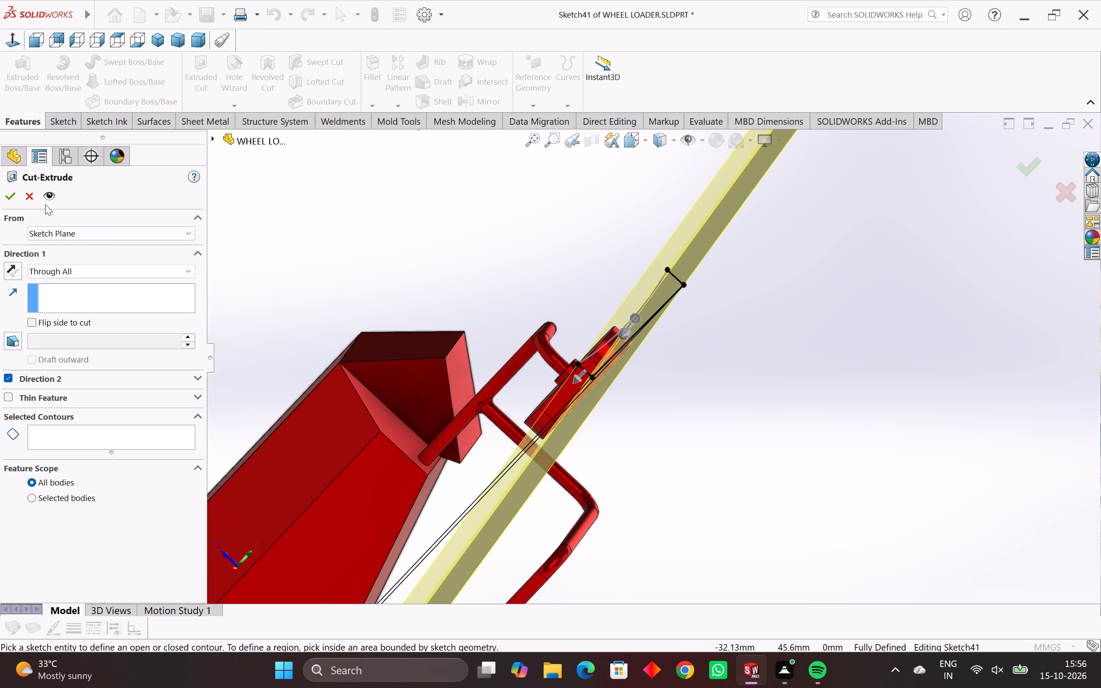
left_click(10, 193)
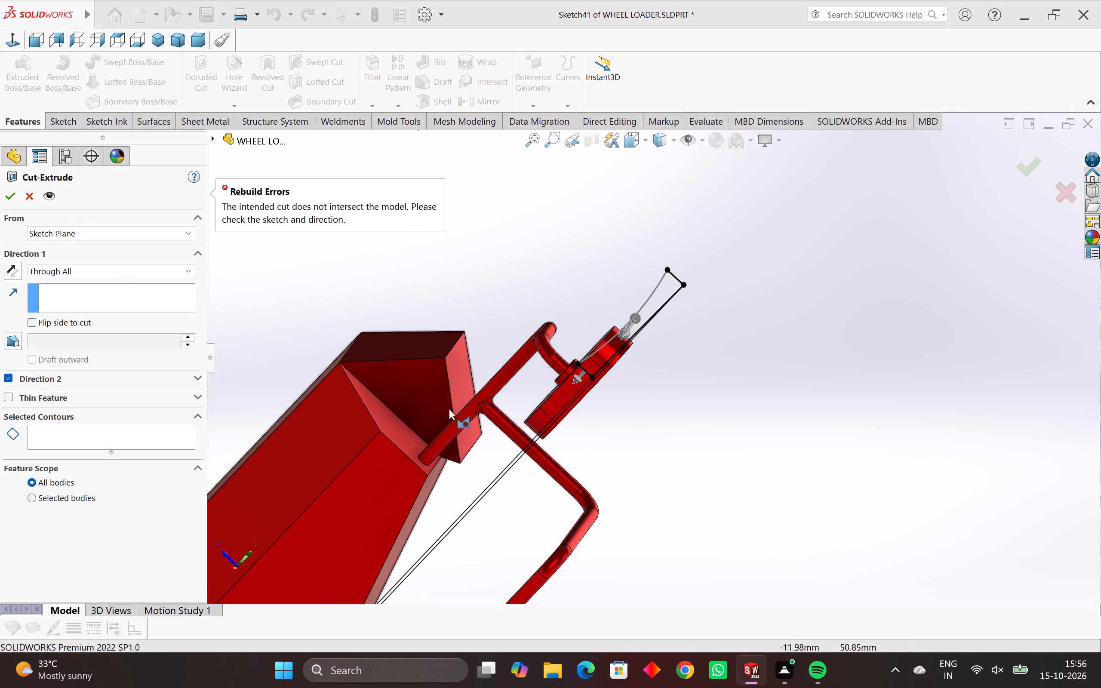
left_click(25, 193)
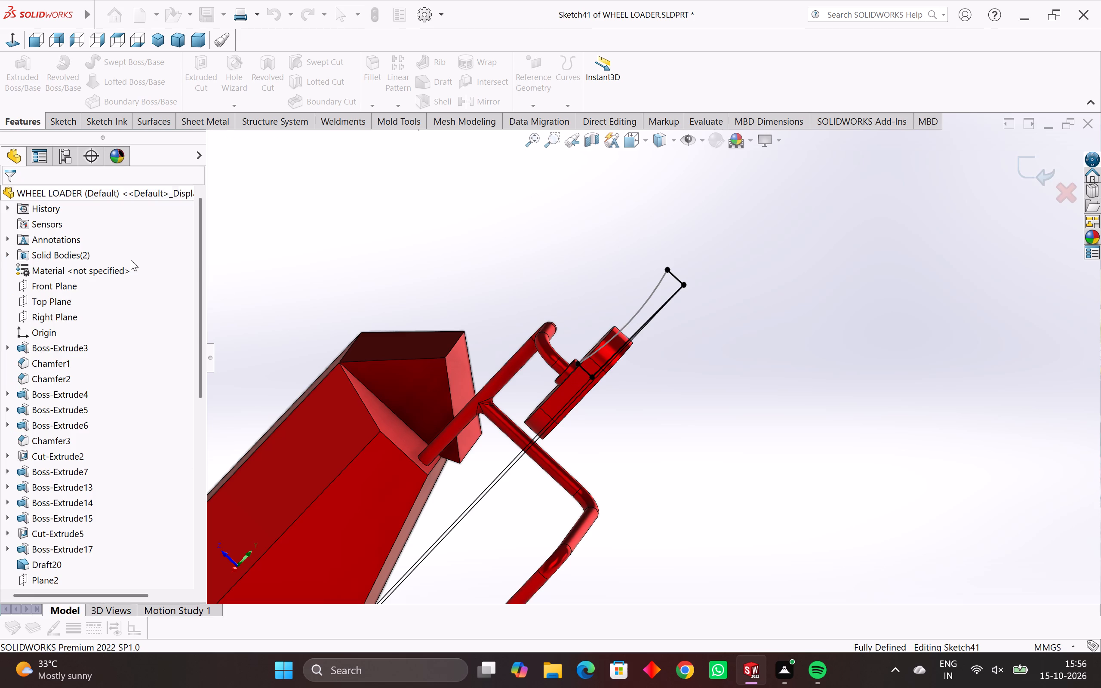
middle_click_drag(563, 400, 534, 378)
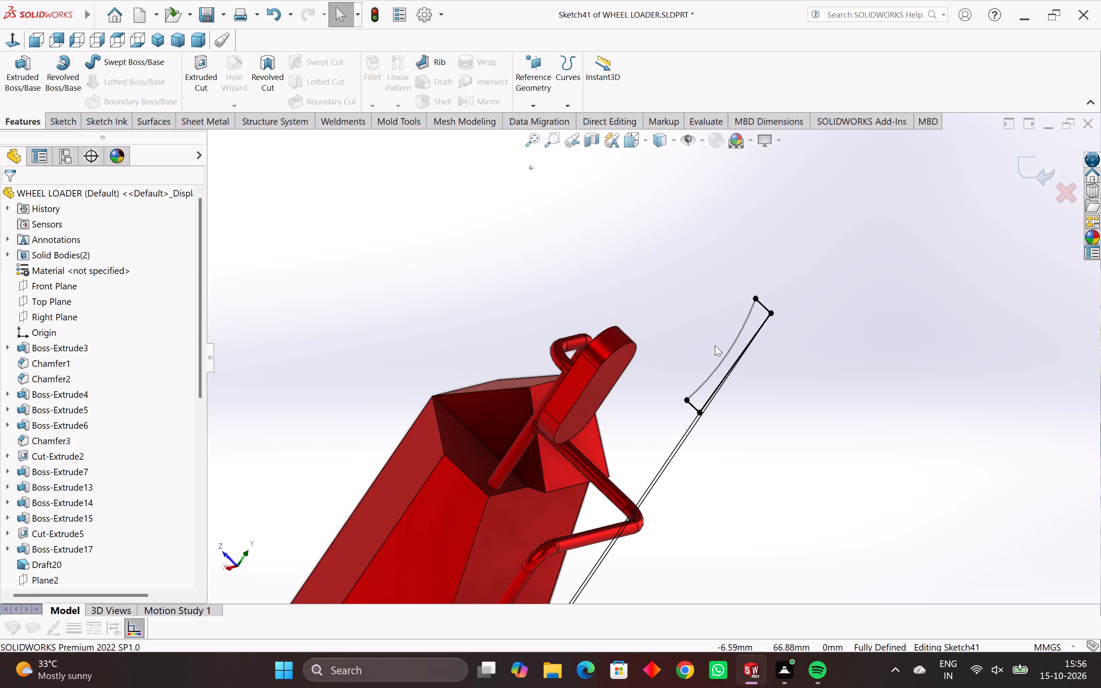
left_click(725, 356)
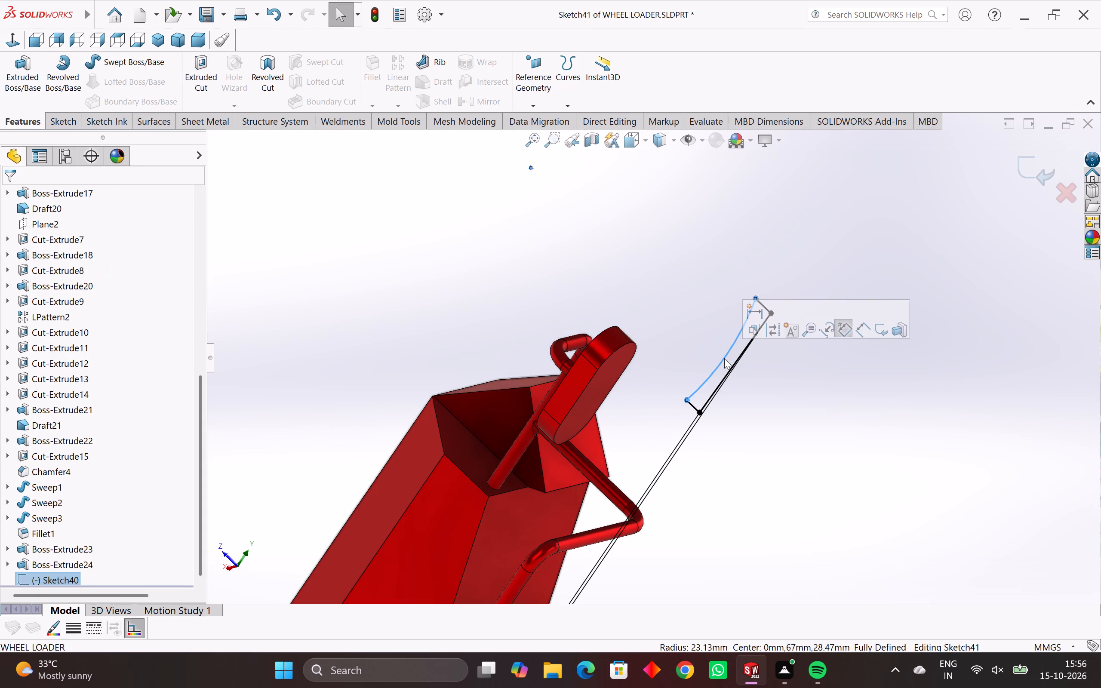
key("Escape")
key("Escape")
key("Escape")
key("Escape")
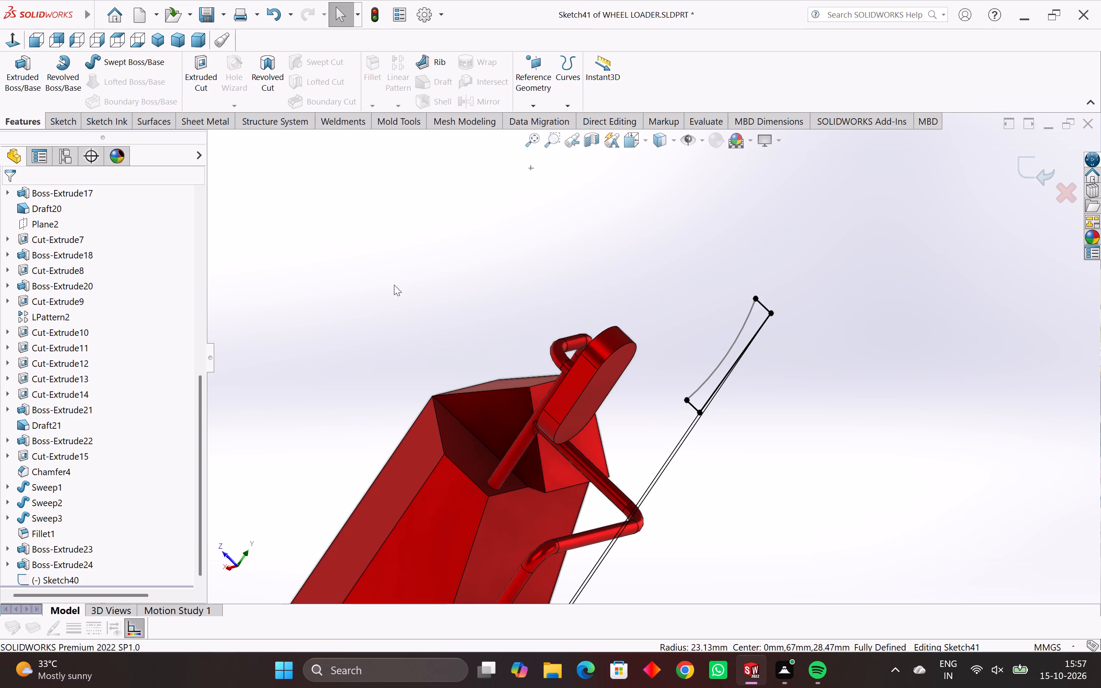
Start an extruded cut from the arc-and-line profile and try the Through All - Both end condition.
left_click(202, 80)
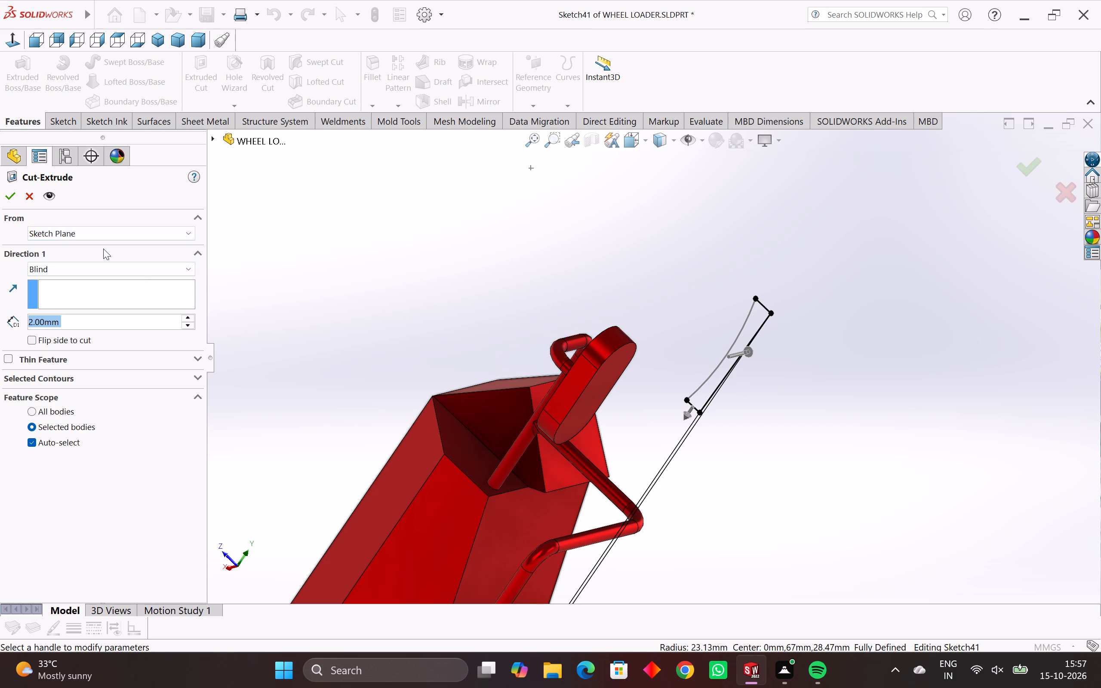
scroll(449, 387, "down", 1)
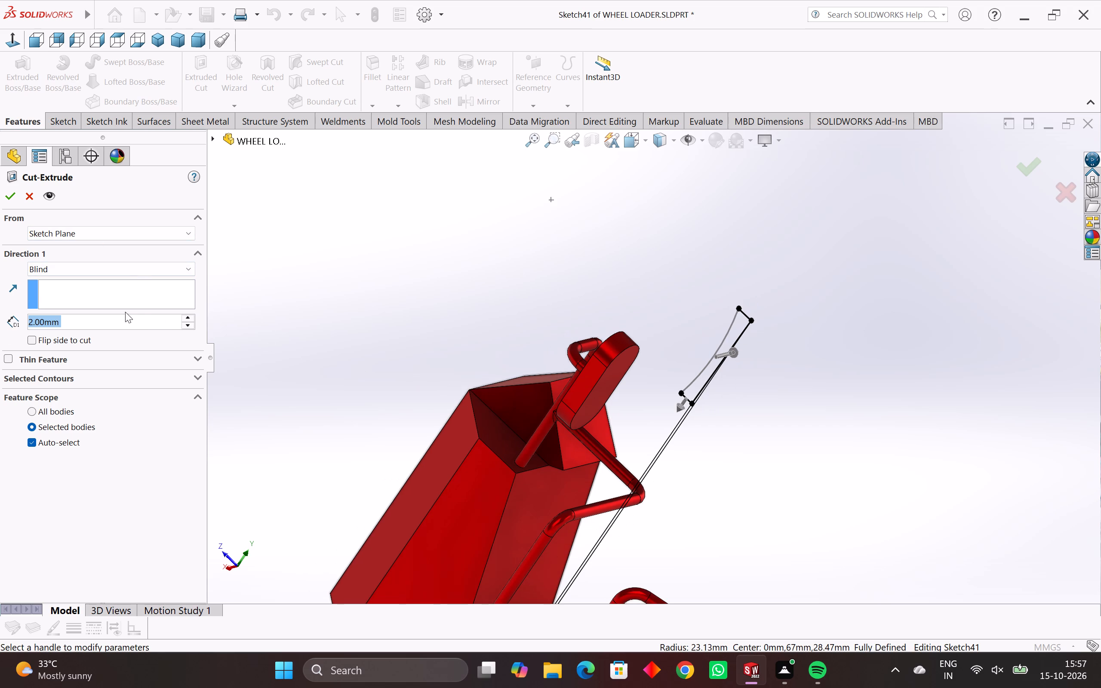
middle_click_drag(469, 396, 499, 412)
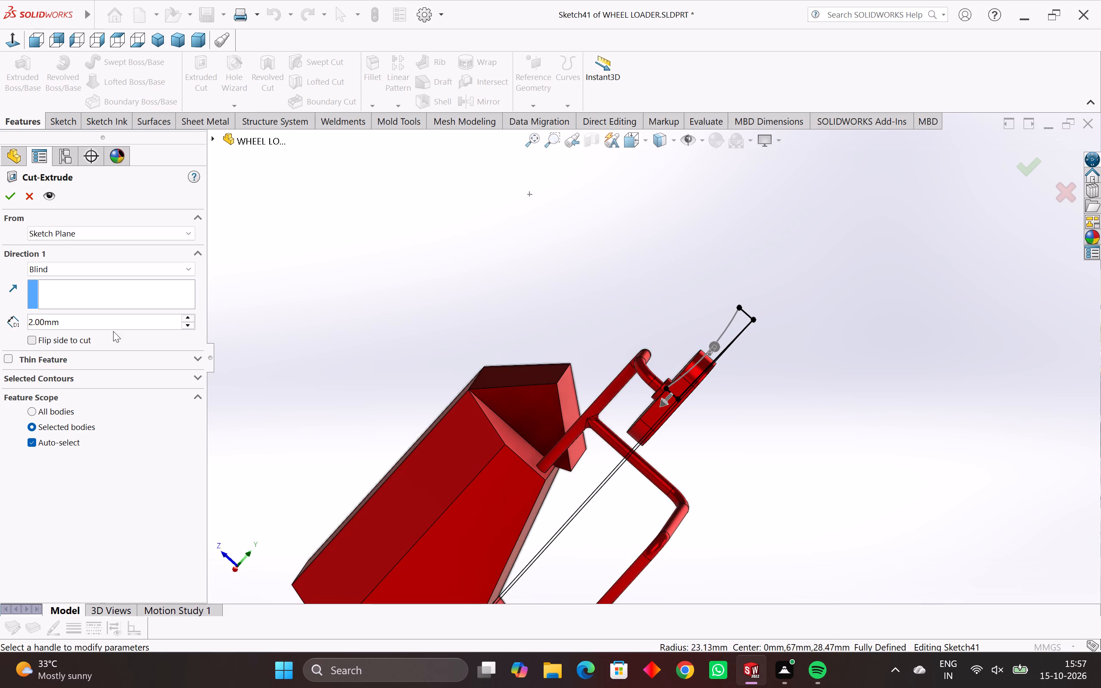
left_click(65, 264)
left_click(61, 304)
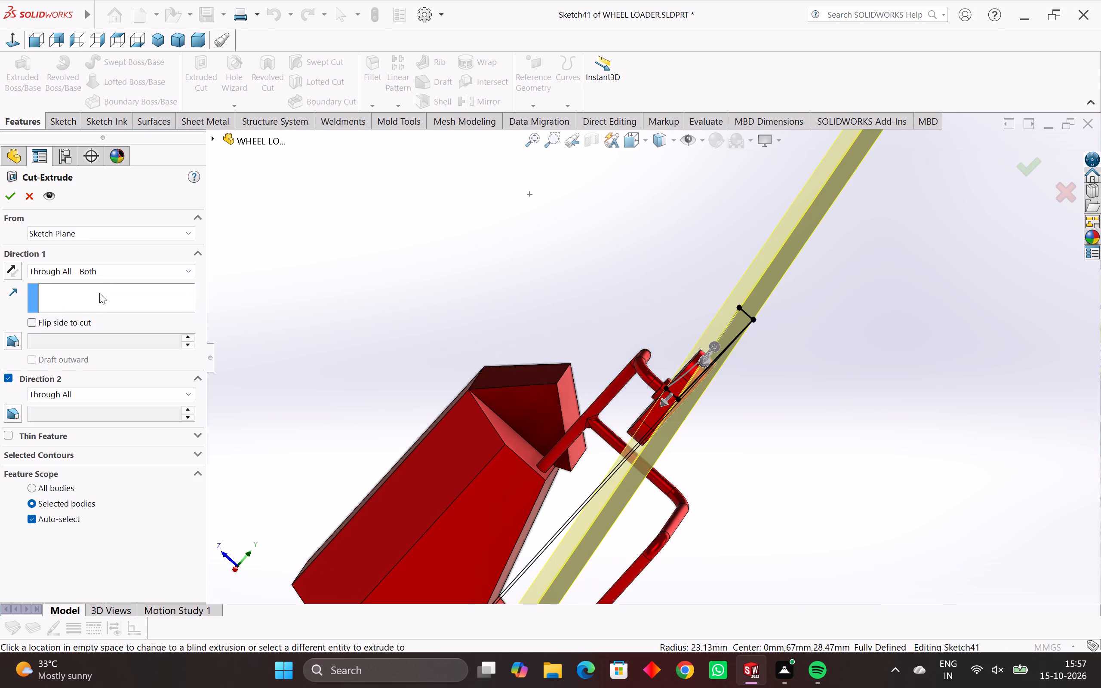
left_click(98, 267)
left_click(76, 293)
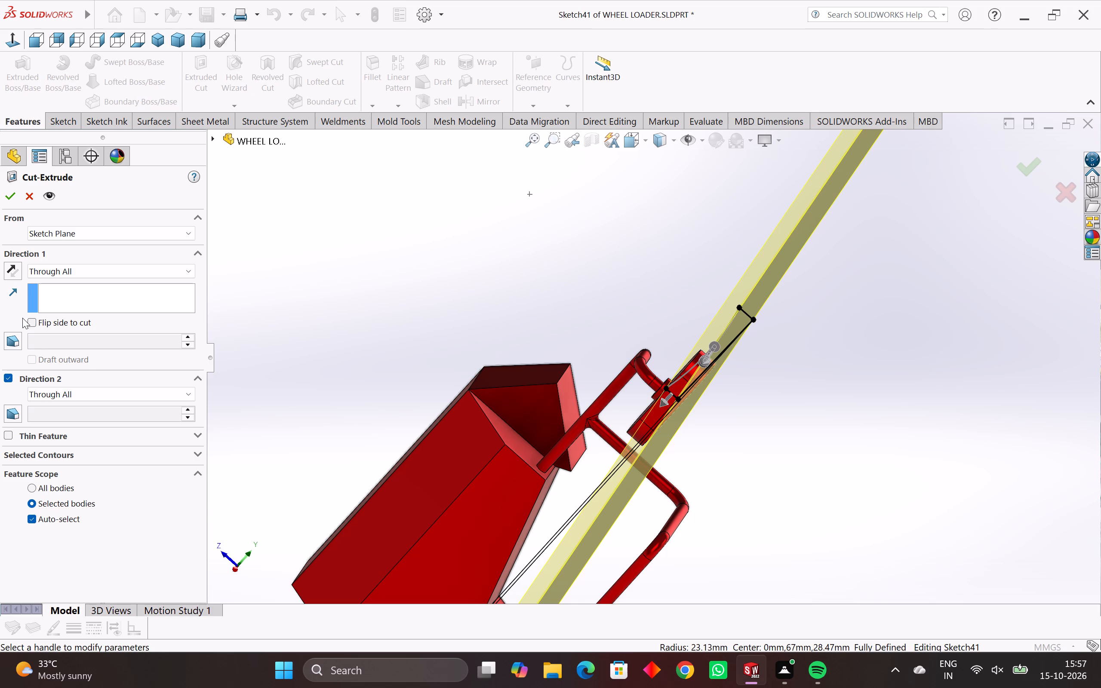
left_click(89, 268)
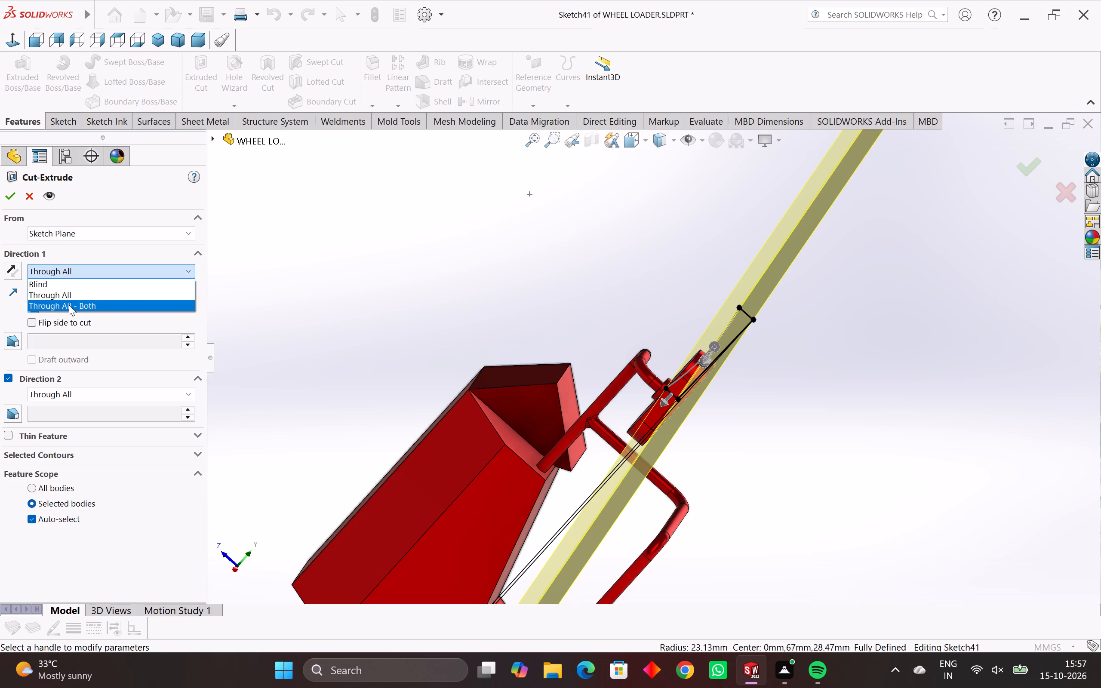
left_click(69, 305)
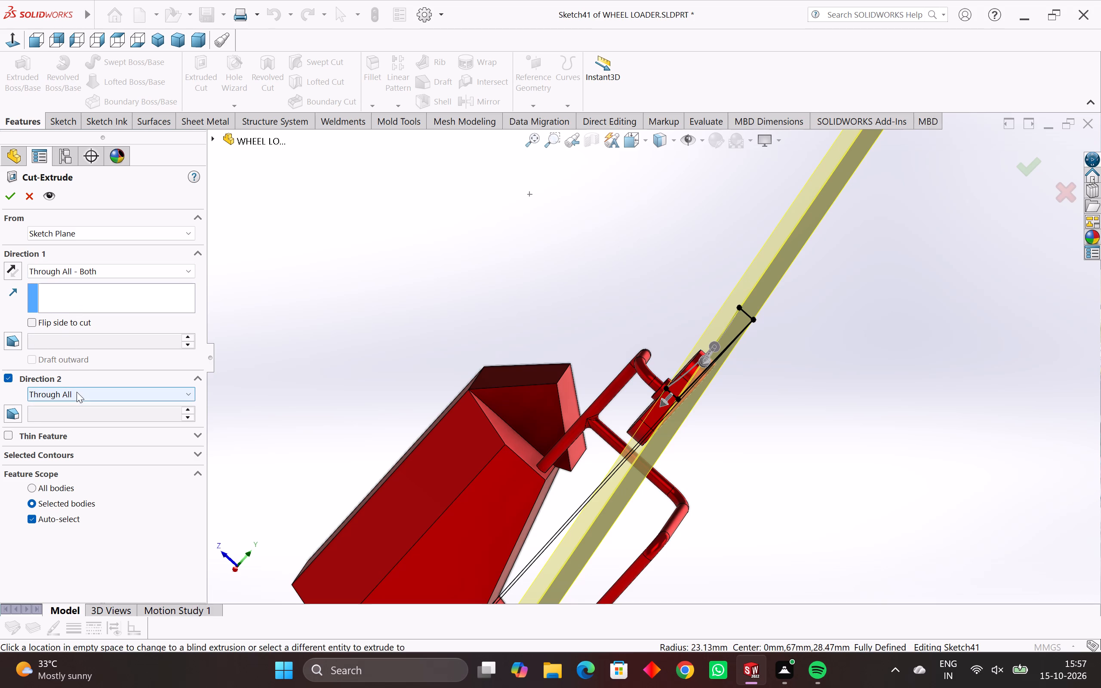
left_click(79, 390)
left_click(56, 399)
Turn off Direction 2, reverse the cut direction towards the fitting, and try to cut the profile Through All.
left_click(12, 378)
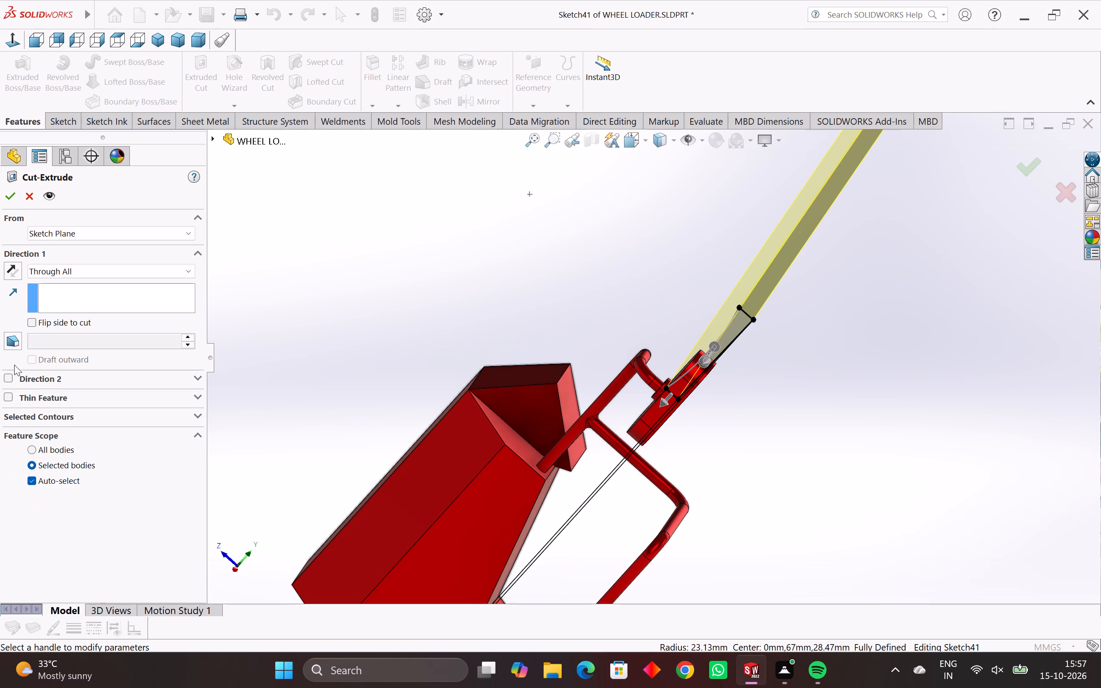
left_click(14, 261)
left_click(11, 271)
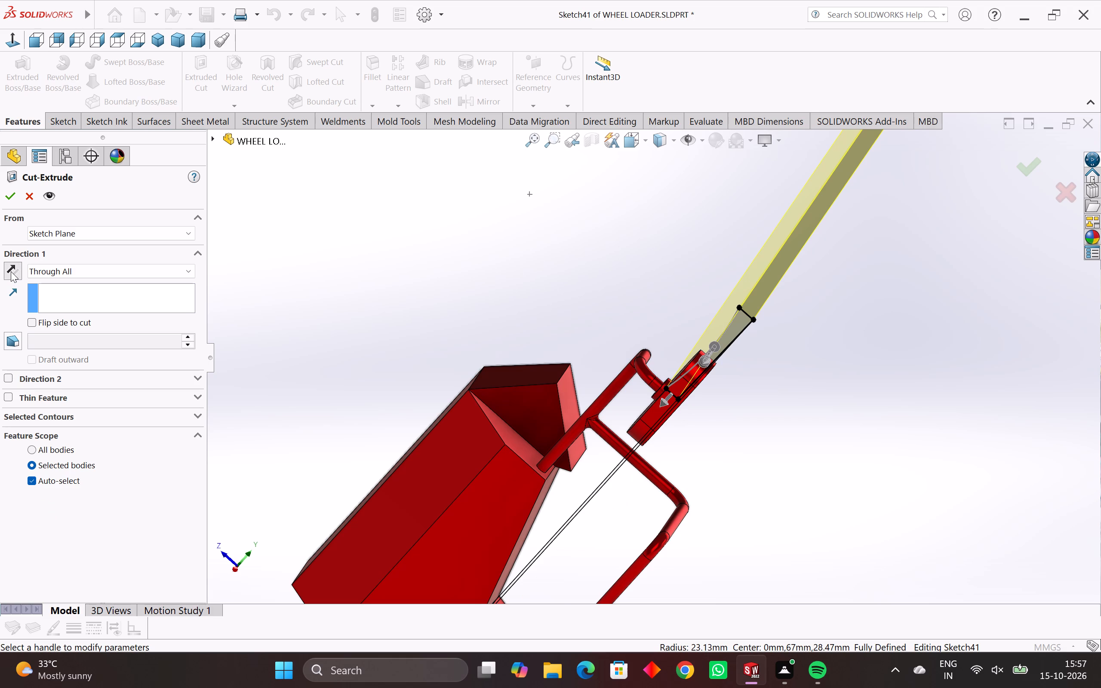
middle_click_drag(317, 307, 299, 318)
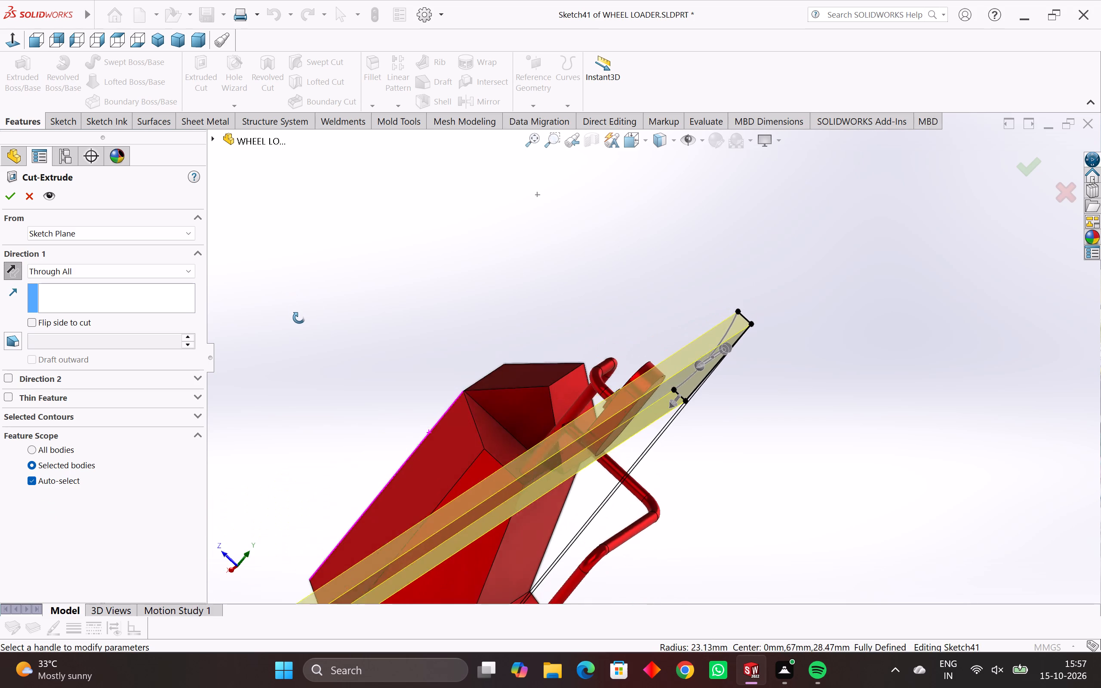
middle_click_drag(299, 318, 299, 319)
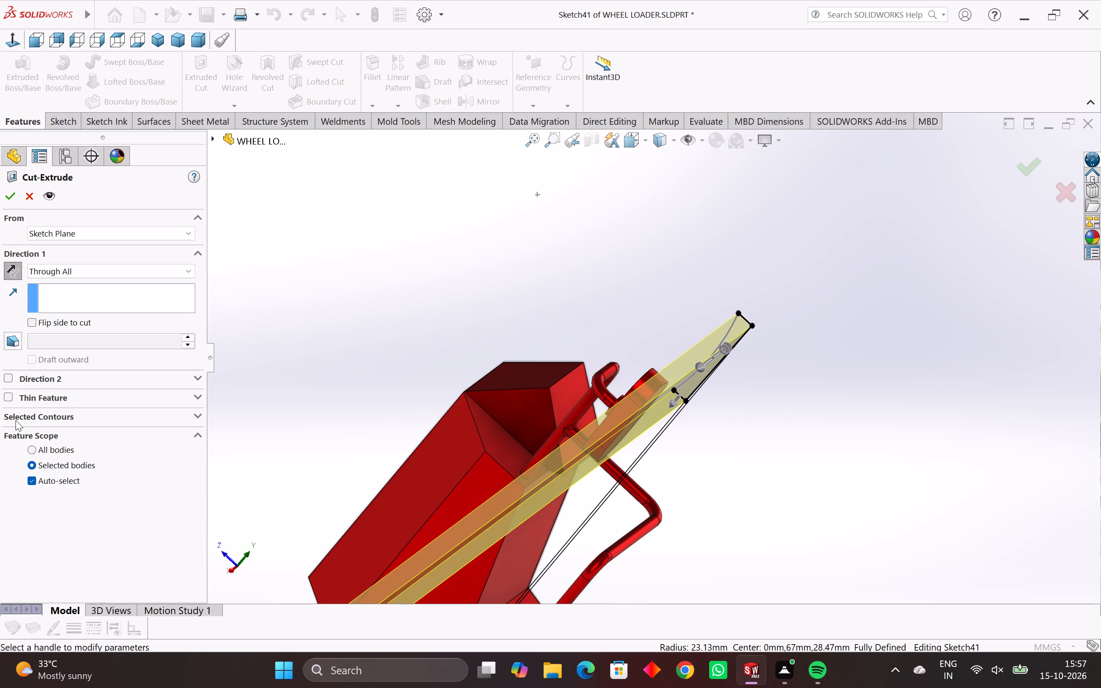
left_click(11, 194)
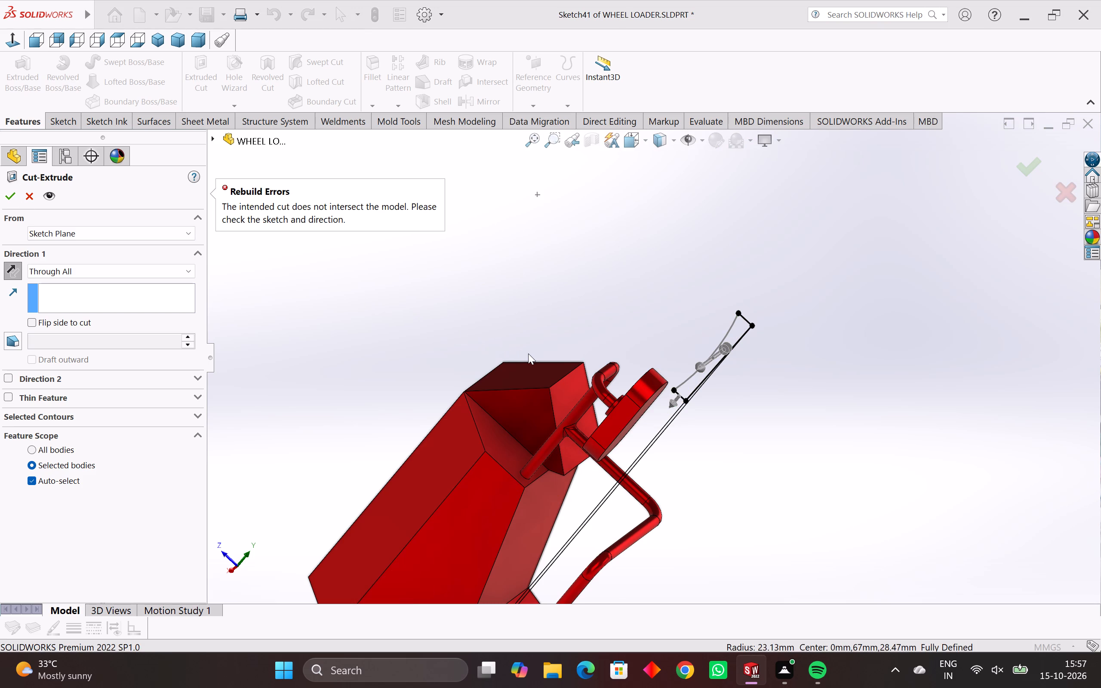
Examine the cut profile's corners and end points up close, along with its position relative to the slot-shaped fitting.
scroll(649, 435, "up", 3)
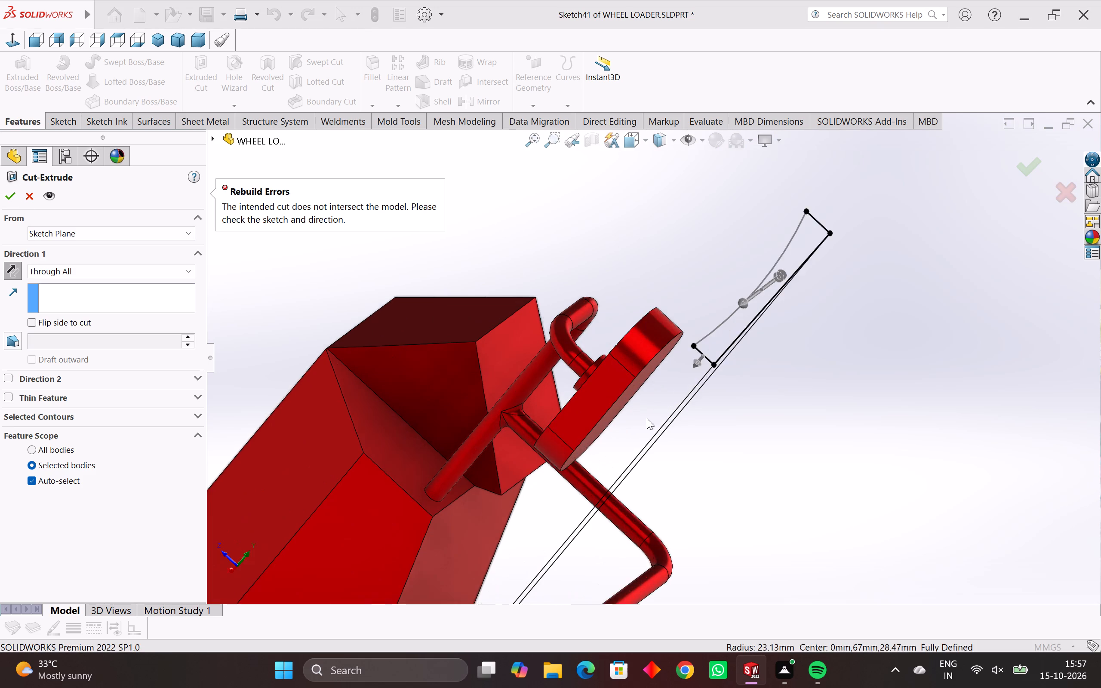
scroll(643, 409, "up", 6)
scroll(795, 261, "up", 3)
middle_click_drag(801, 253, 791, 293)
scroll(791, 293, "down", 4)
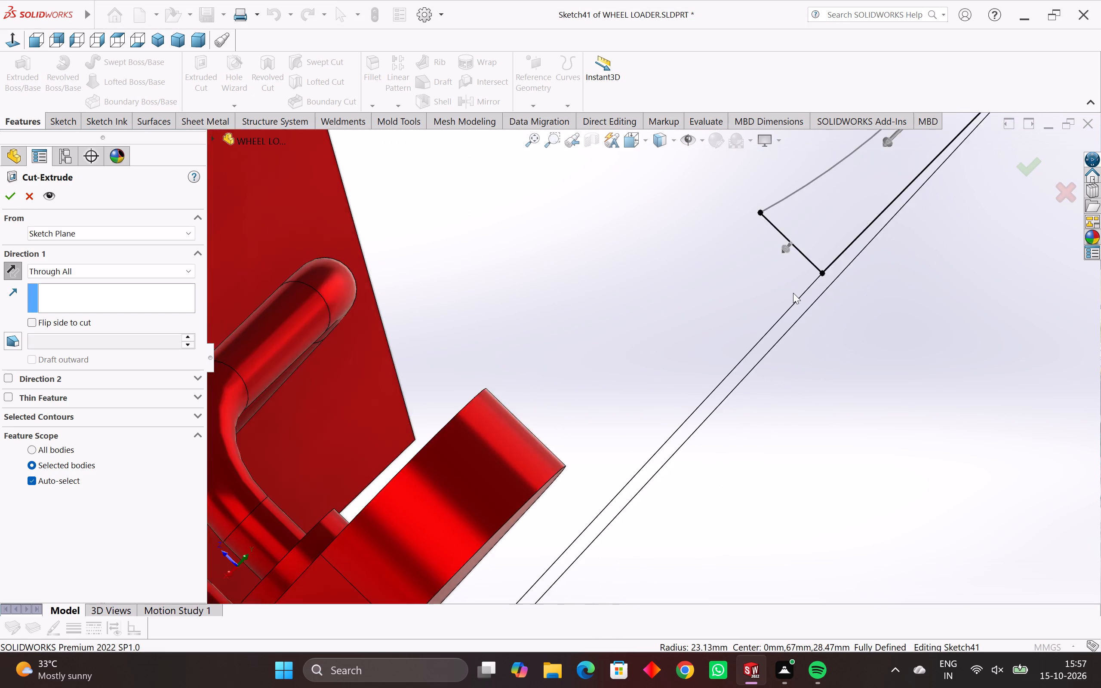
scroll(824, 254, "up", 3)
scroll(824, 255, "down", 5)
scroll(779, 356, "down", 11)
scroll(635, 441, "down", 5)
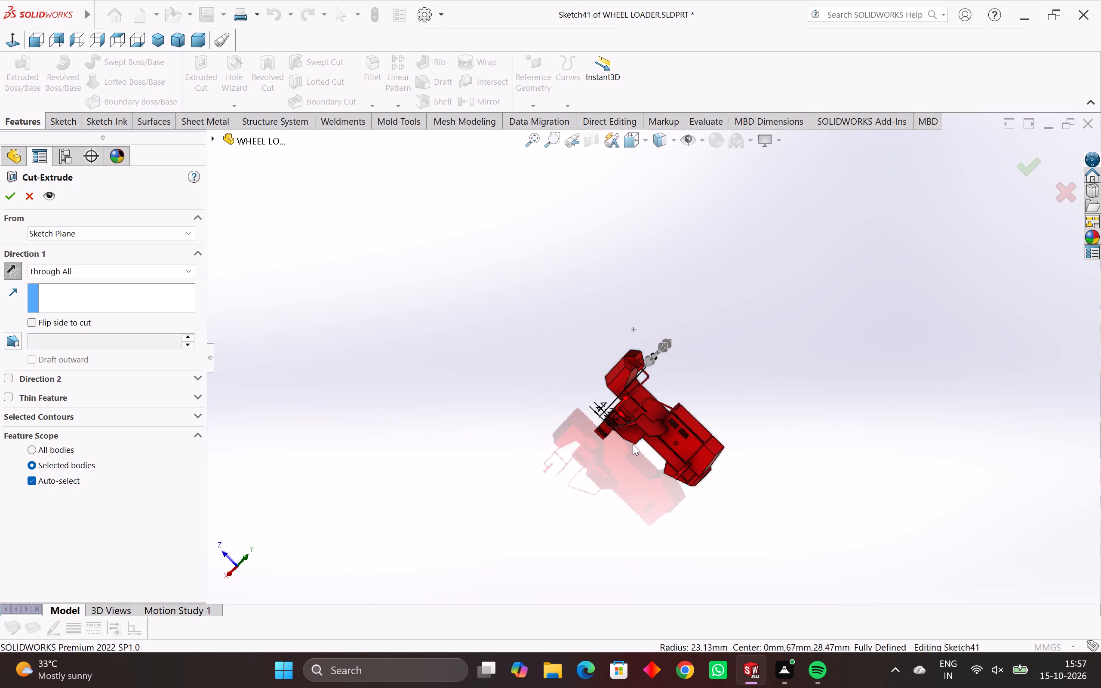
scroll(633, 444, "up", 12)
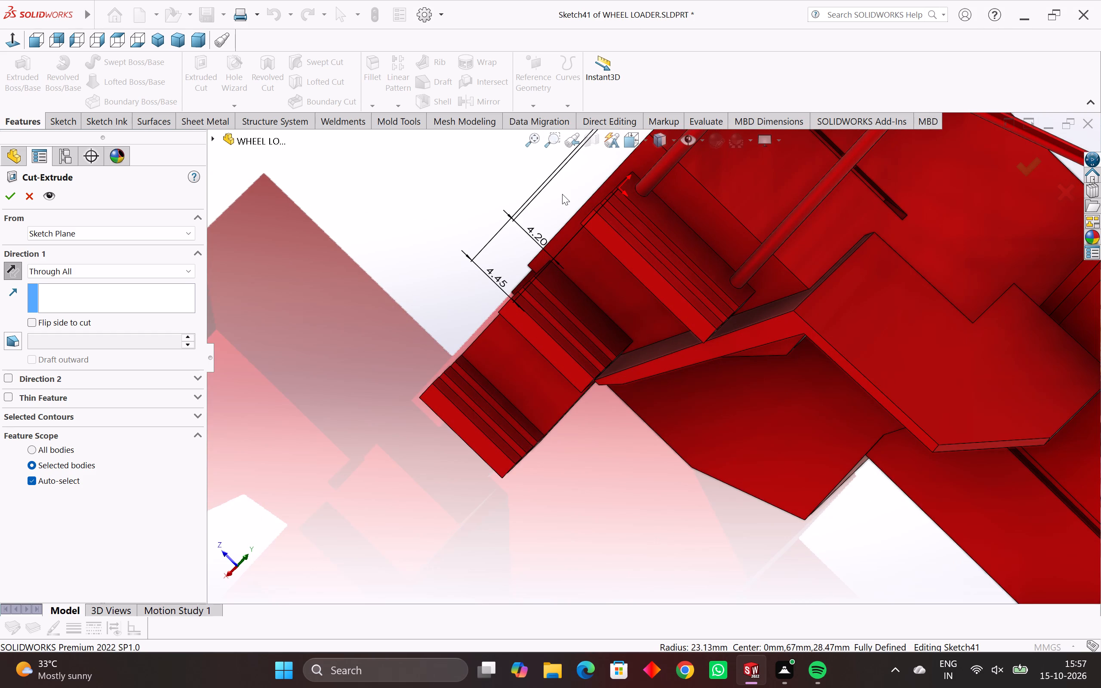
scroll(582, 253, "down", 6)
scroll(659, 280, "down", 4)
scroll(726, 215, "up", 4)
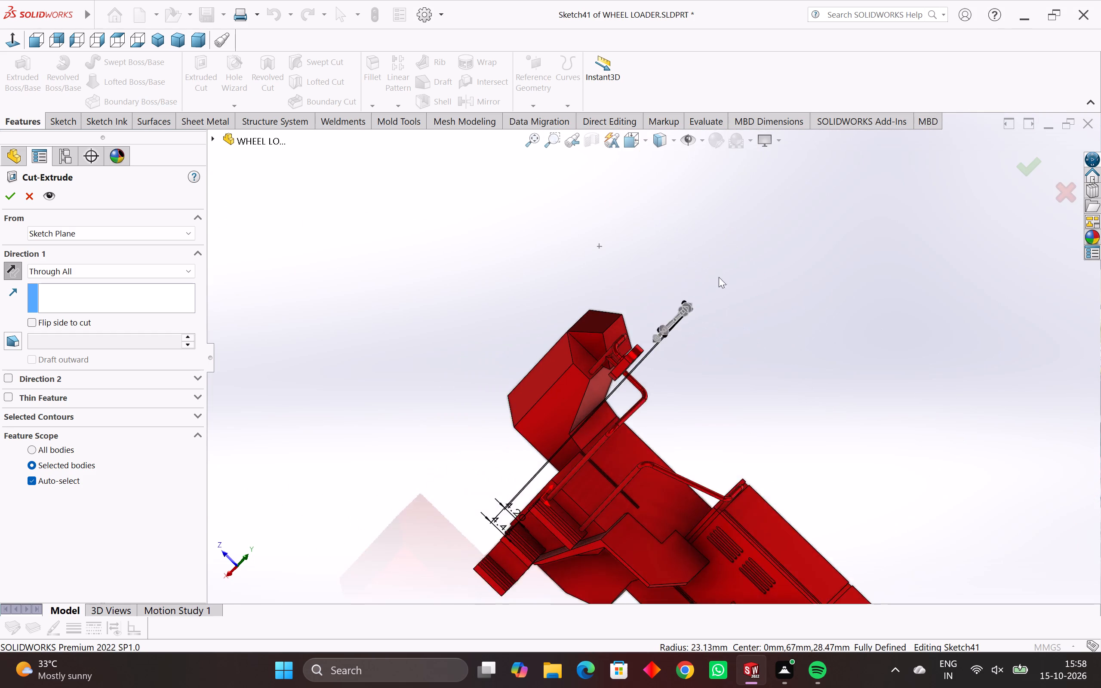
scroll(697, 343, "up", 10)
scroll(610, 316, "up", 6)
scroll(654, 423, "down", 5)
scroll(660, 446, "up", 5)
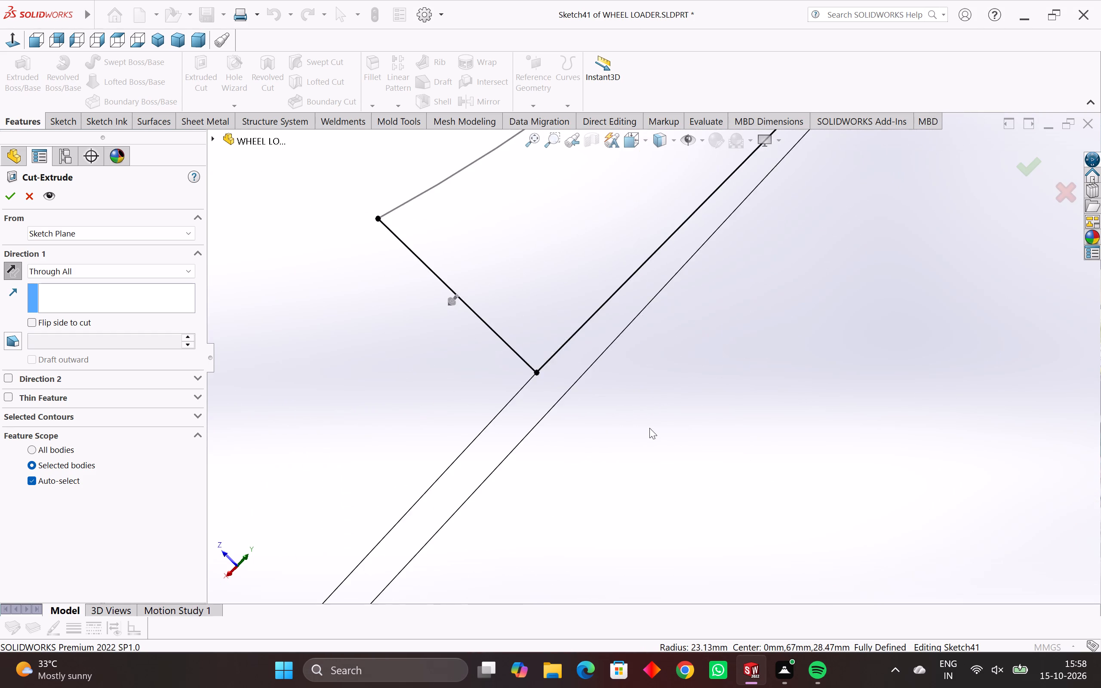
scroll(413, 329, "up", 5)
scroll(410, 323, "down", 5)
scroll(583, 175, "up", 4)
scroll(621, 421, "up", 3)
scroll(528, 305, "up", 2)
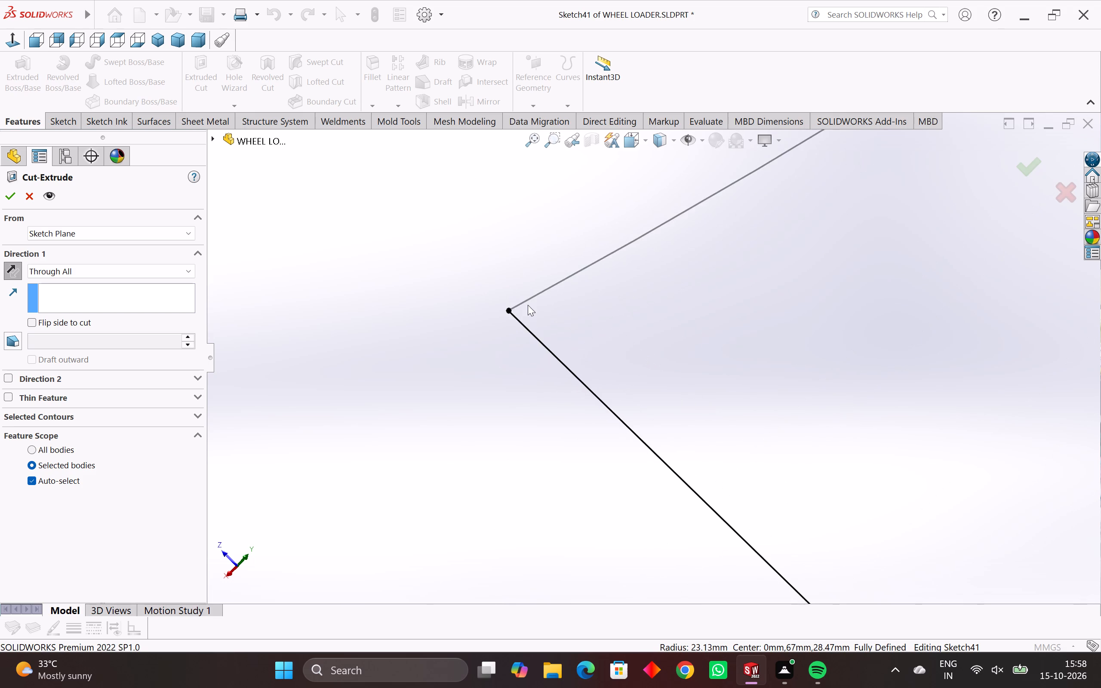
scroll(528, 305, "up", 8)
scroll(598, 333, "down", 5)
scroll(669, 334, "down", 11)
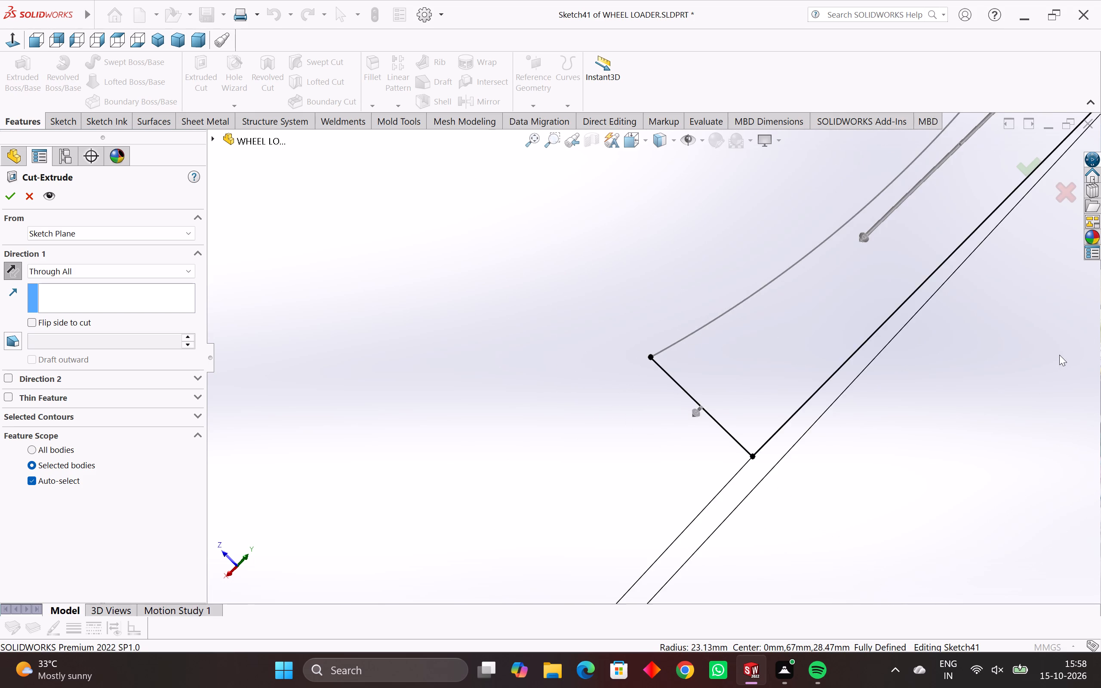
scroll(1012, 304, "down", 5)
scroll(795, 231, "up", 9)
scroll(653, 272, "up", 4)
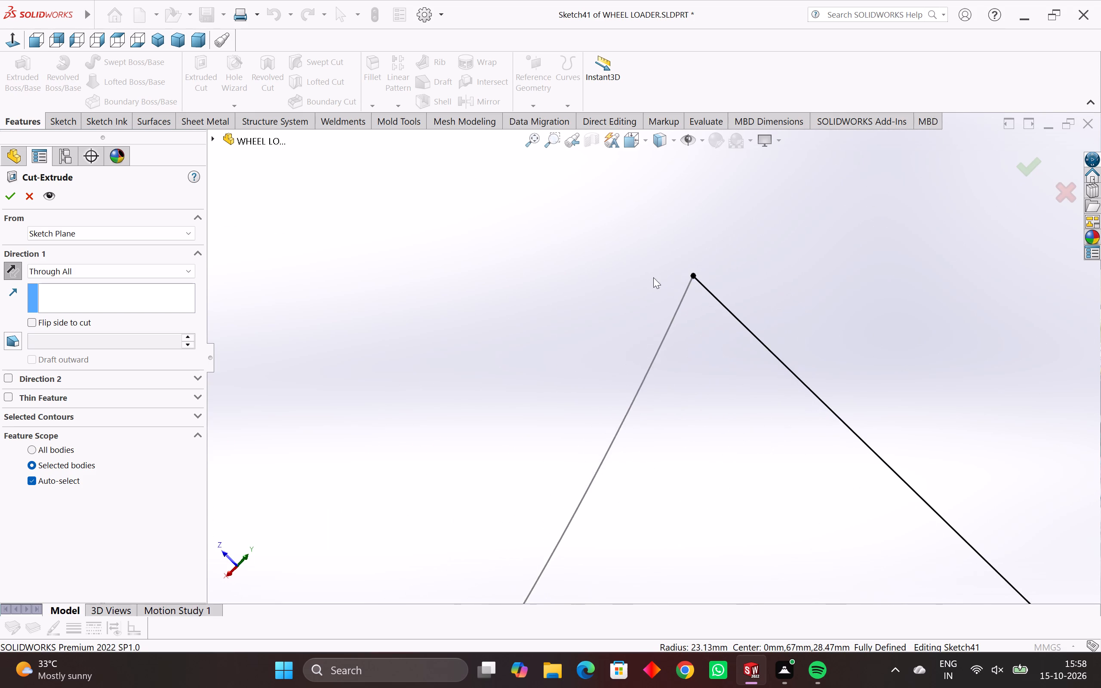
scroll(732, 289, "up", 4)
scroll(681, 287, "up", 1)
scroll(681, 287, "down", 11)
scroll(726, 423, "up", 5)
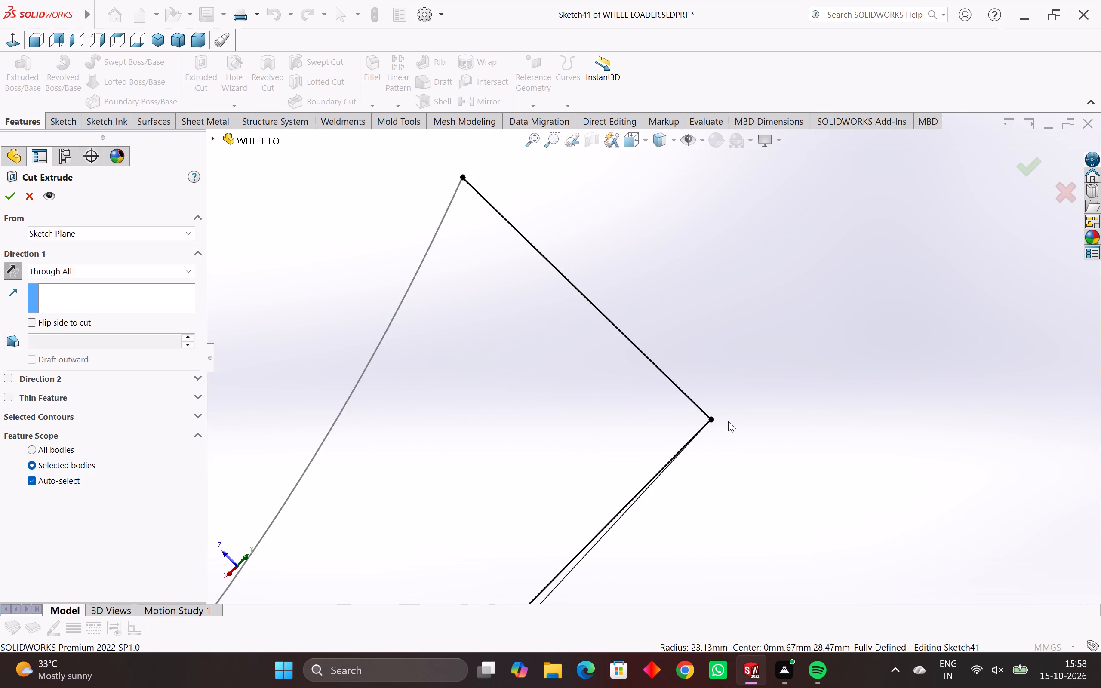
scroll(728, 421, "up", 5)
scroll(672, 415, "up", 3)
scroll(649, 384, "up", 6)
scroll(649, 380, "down", 17)
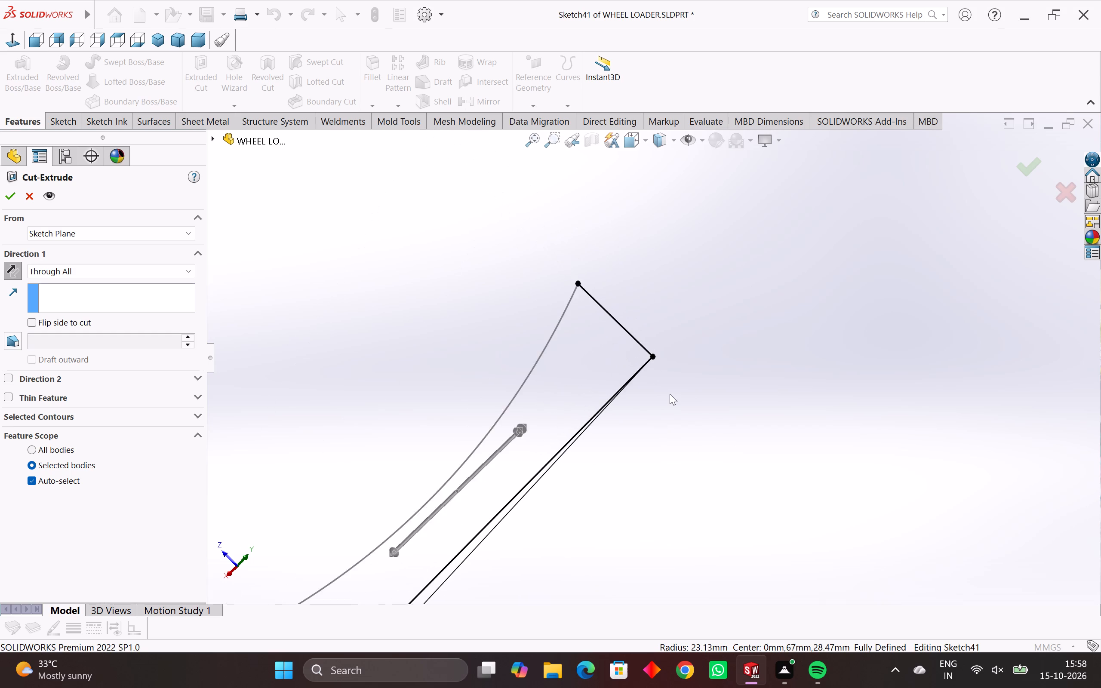
scroll(670, 394, "down", 7)
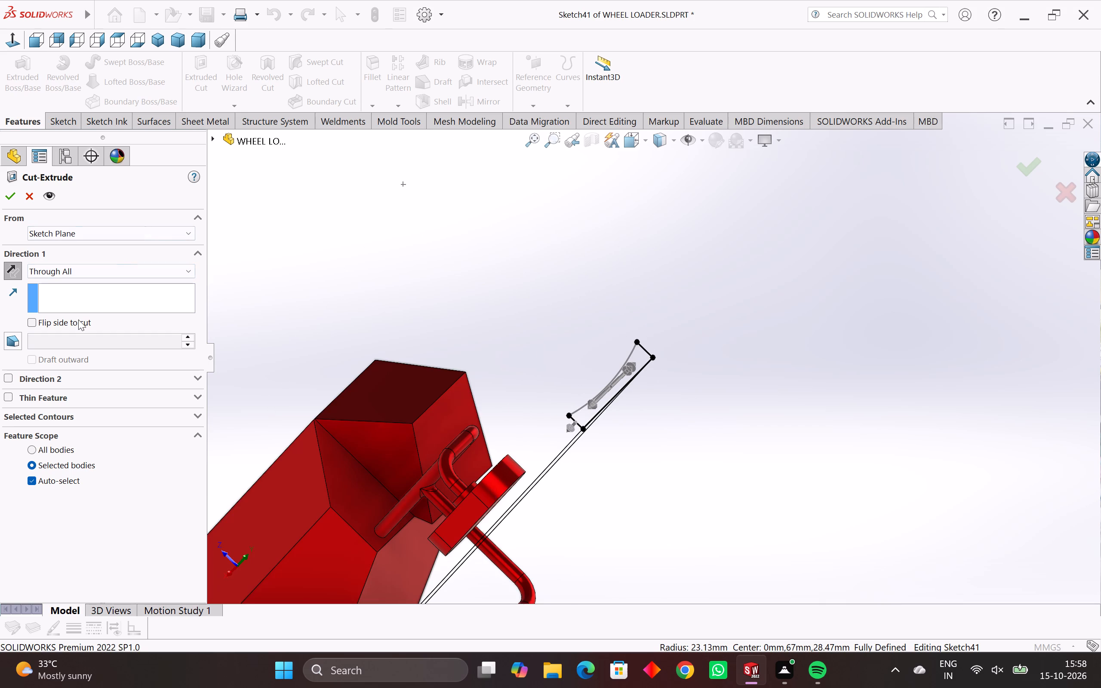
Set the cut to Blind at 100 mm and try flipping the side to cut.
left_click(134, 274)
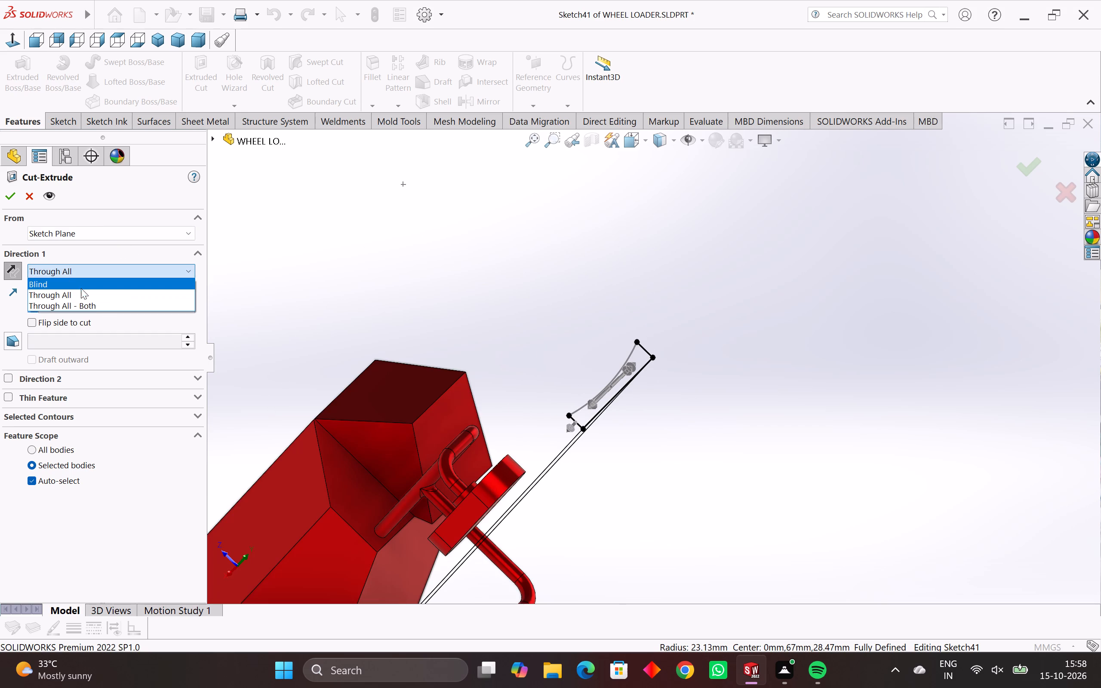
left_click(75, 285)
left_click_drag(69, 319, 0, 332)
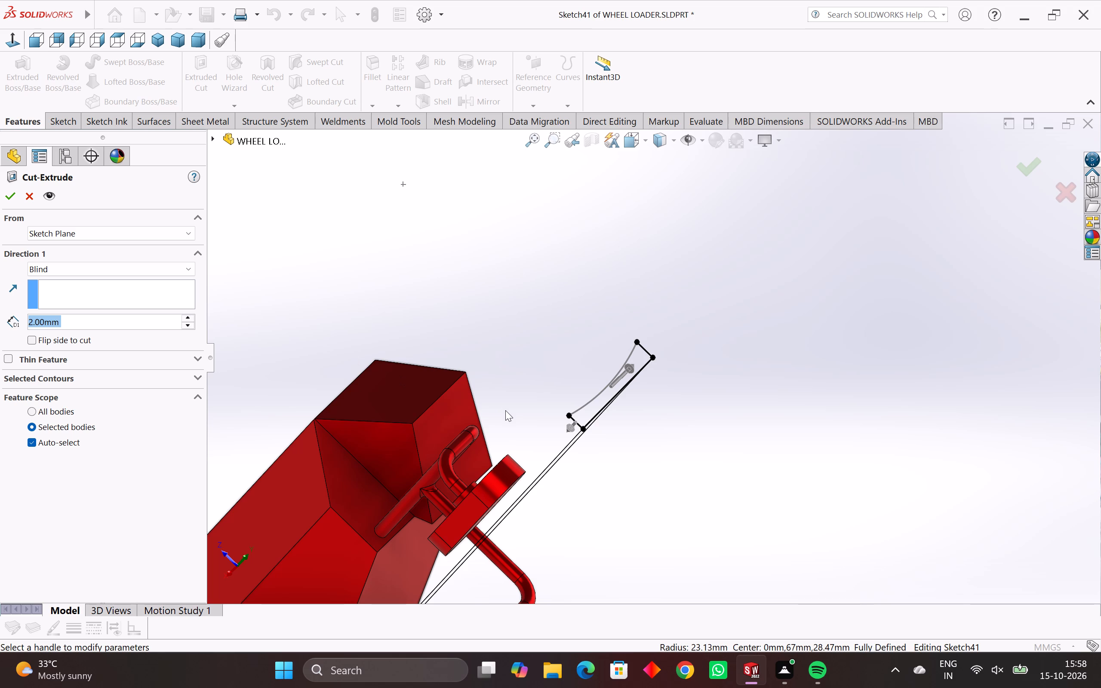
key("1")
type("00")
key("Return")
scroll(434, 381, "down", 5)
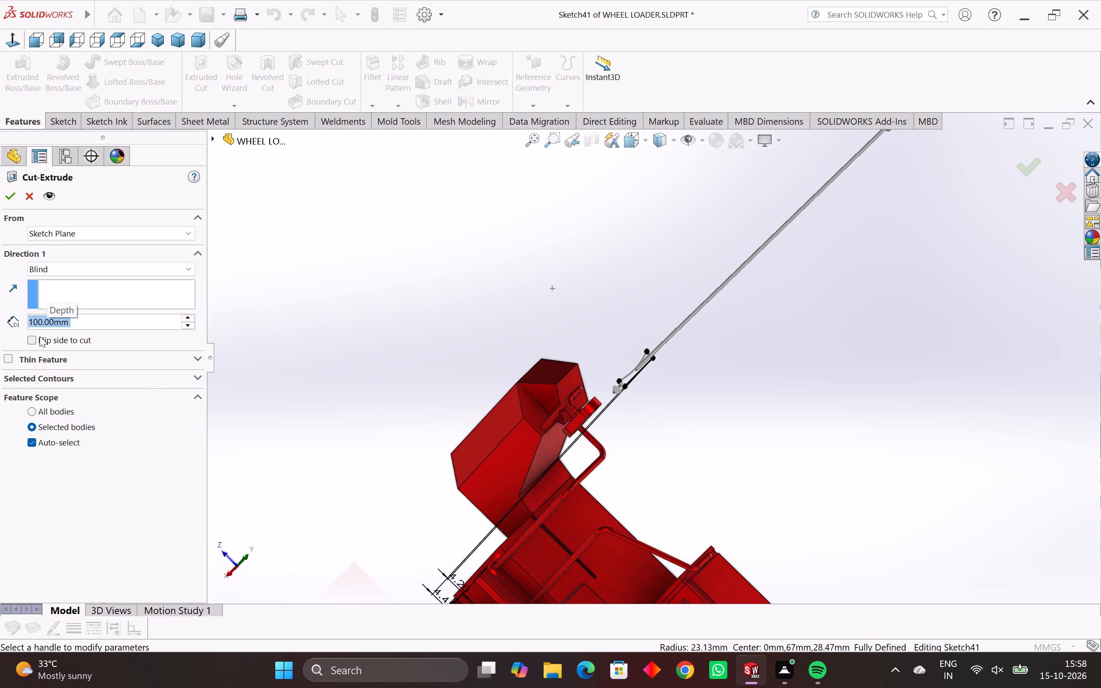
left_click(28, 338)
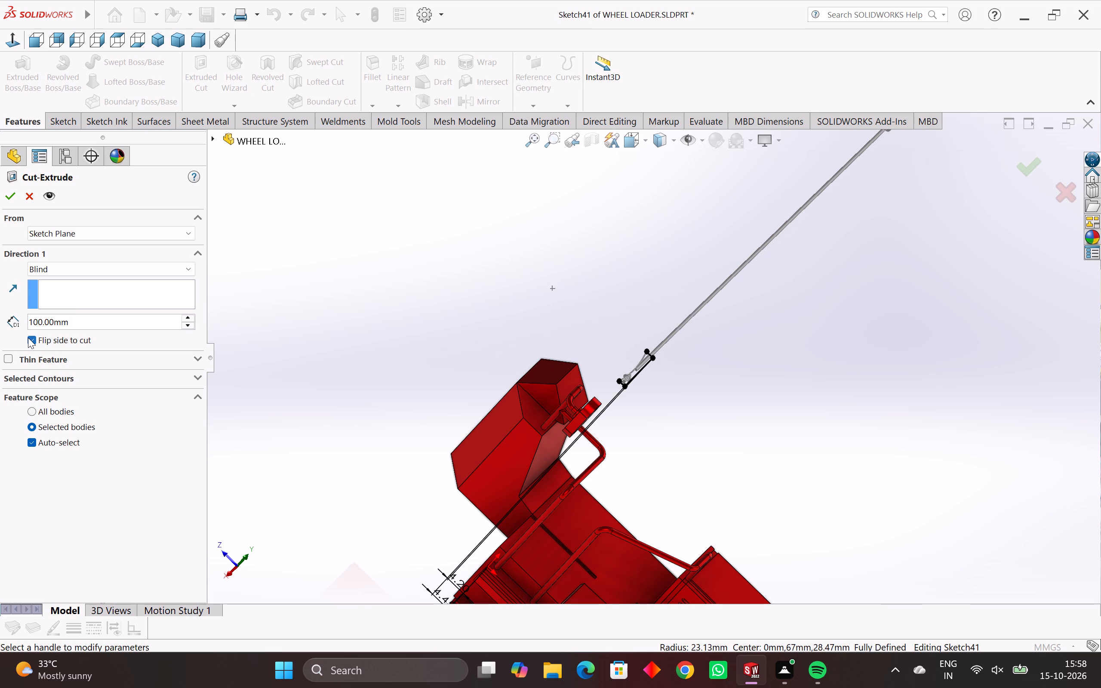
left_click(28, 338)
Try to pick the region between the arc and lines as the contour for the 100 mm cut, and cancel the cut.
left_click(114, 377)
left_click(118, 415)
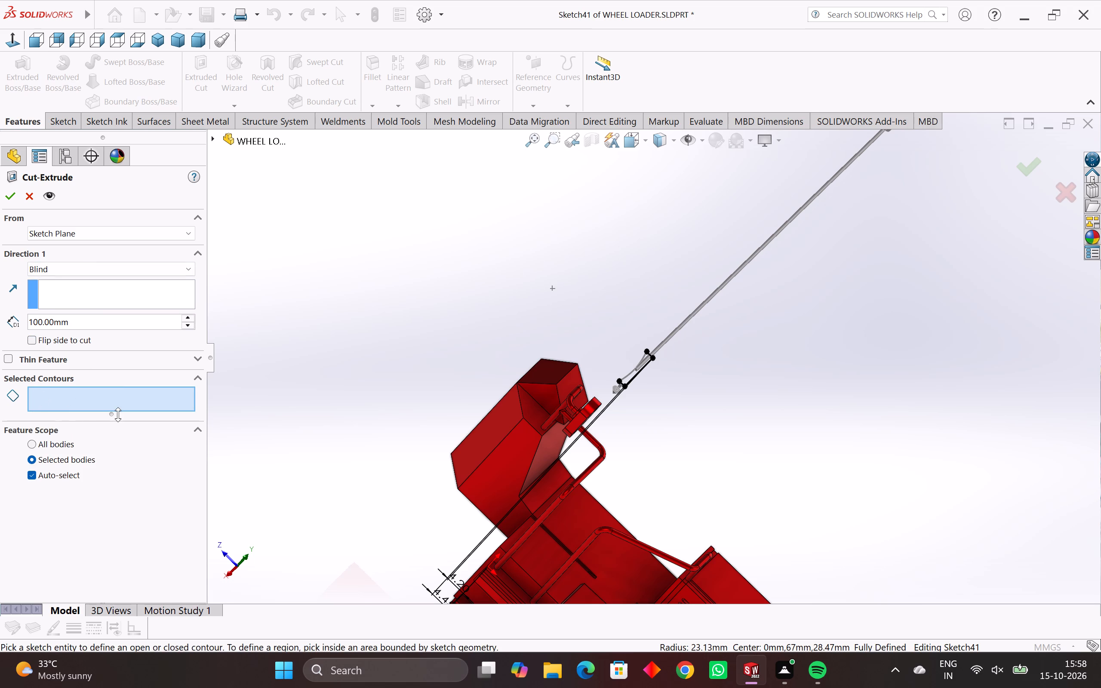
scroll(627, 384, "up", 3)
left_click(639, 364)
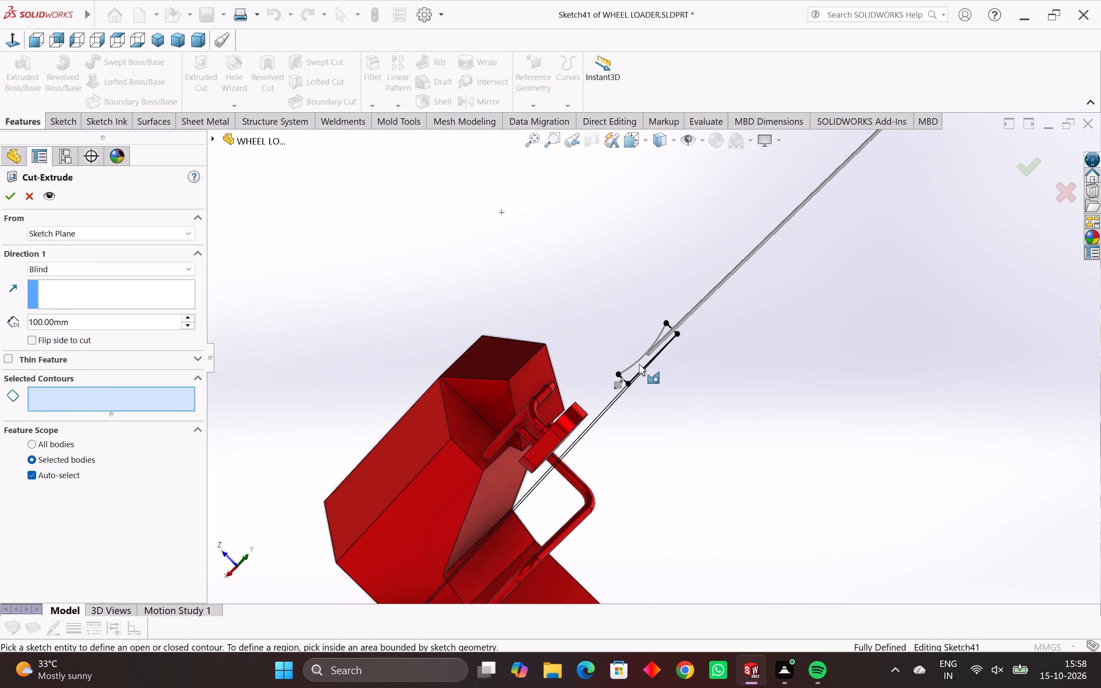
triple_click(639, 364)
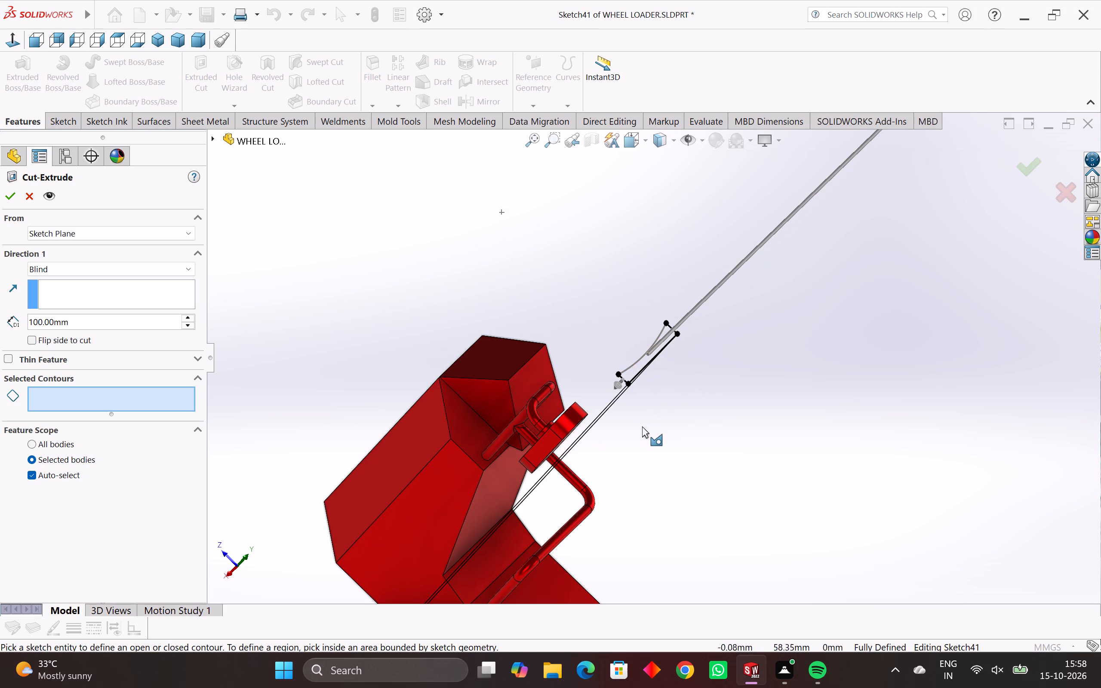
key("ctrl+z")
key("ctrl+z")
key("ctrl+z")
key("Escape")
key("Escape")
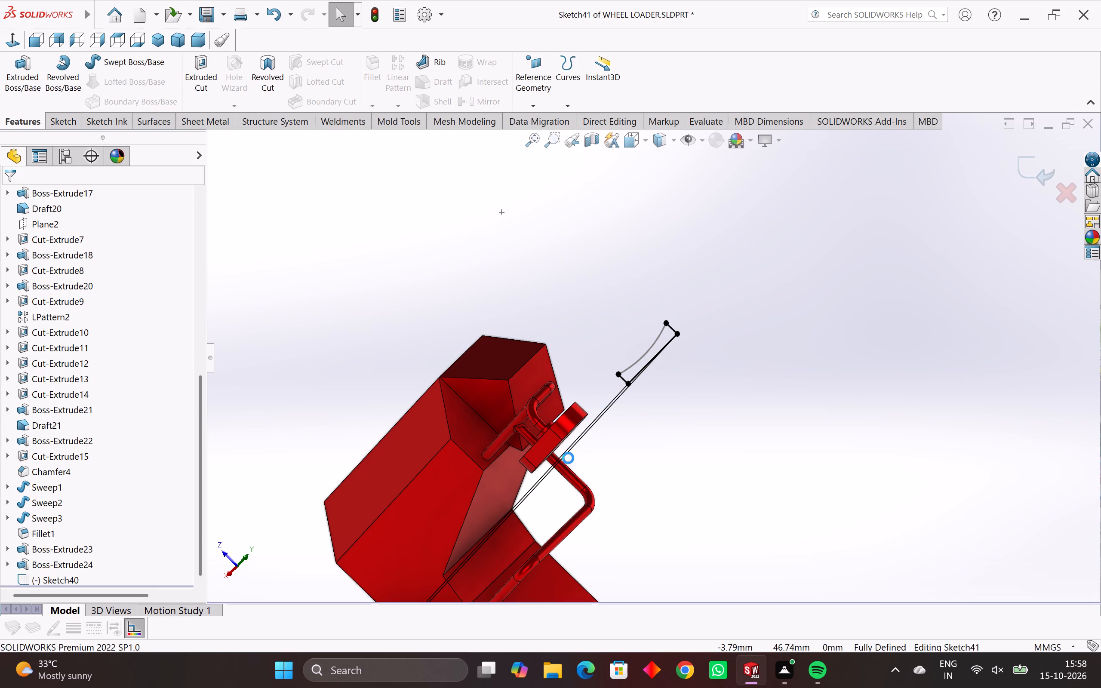
Undo the latest edits to the profile sketch, back to the arc and its upper short end line.
key("ctrl+z")
key("ctrl+z")
key("ctrl+z")
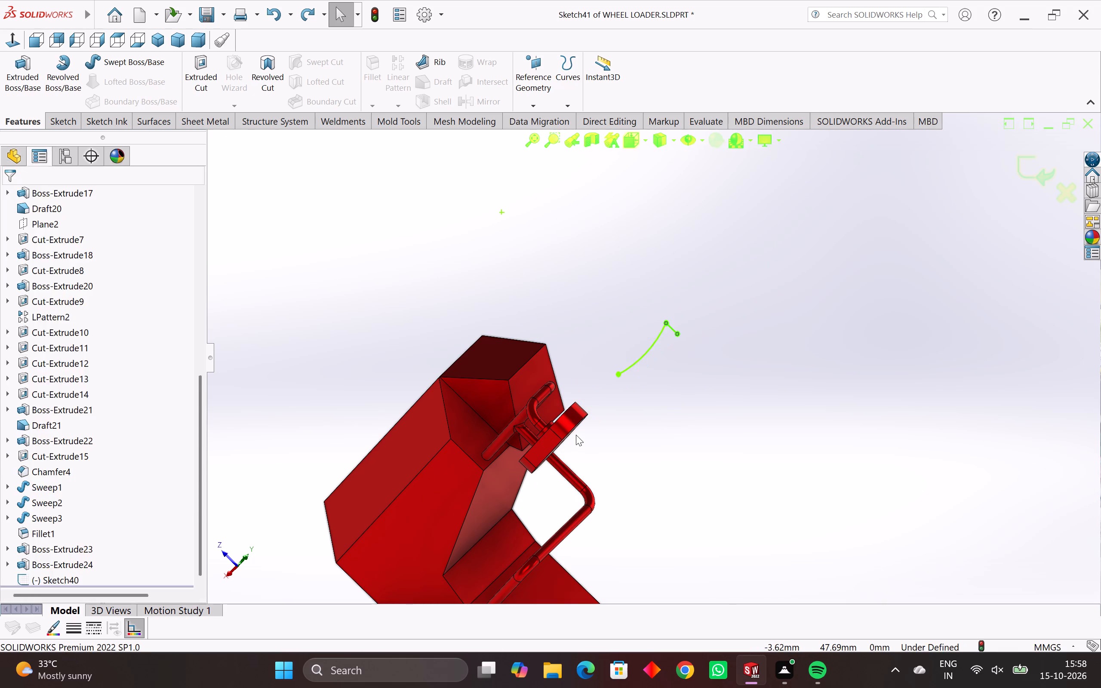
Undo the second sketch and the exit from the Right Plane sketch, back to editing the arc with its two 0.75 mm dimensions.
key("ctrl+z")
key("ctrl+z")
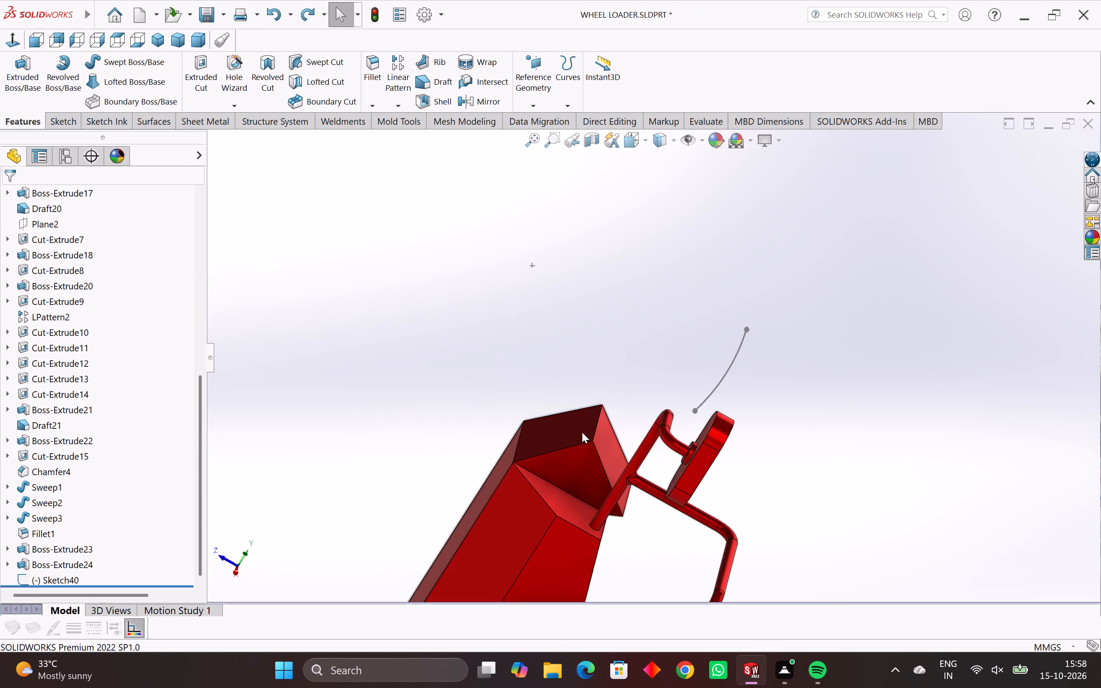
key("ctrl+z")
Close the arc profile with a line about 1.59 mm outward, a vertical about 11 mm, and a line about 1.59 mm back.
scroll(464, 201, "up", 5)
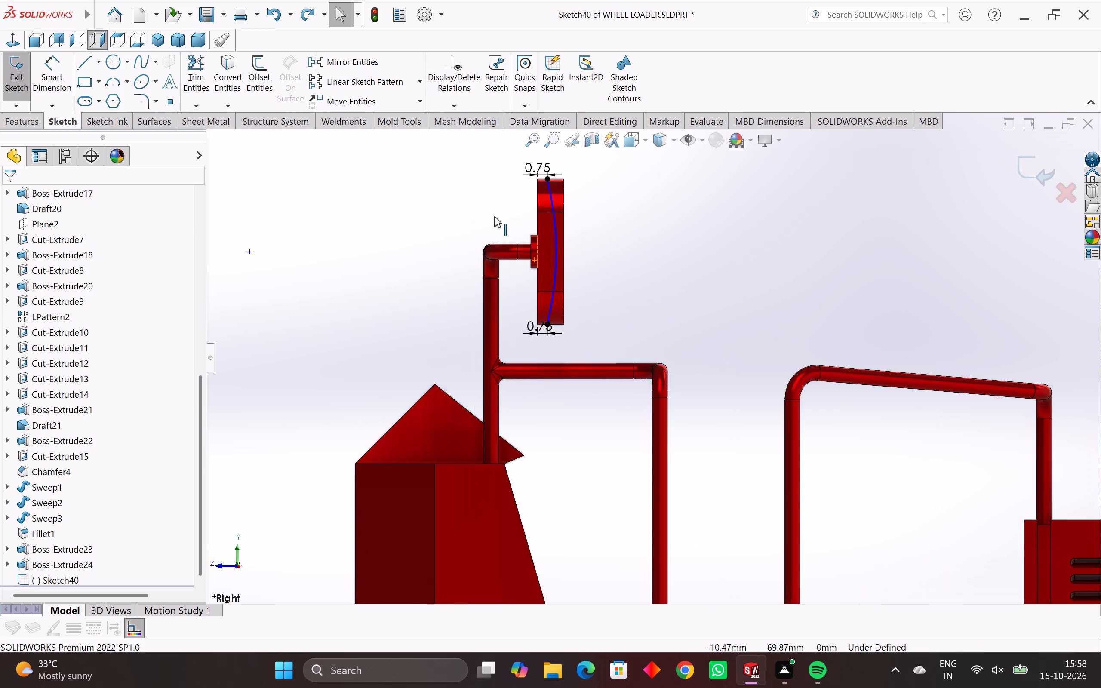
scroll(547, 213, "up", 10)
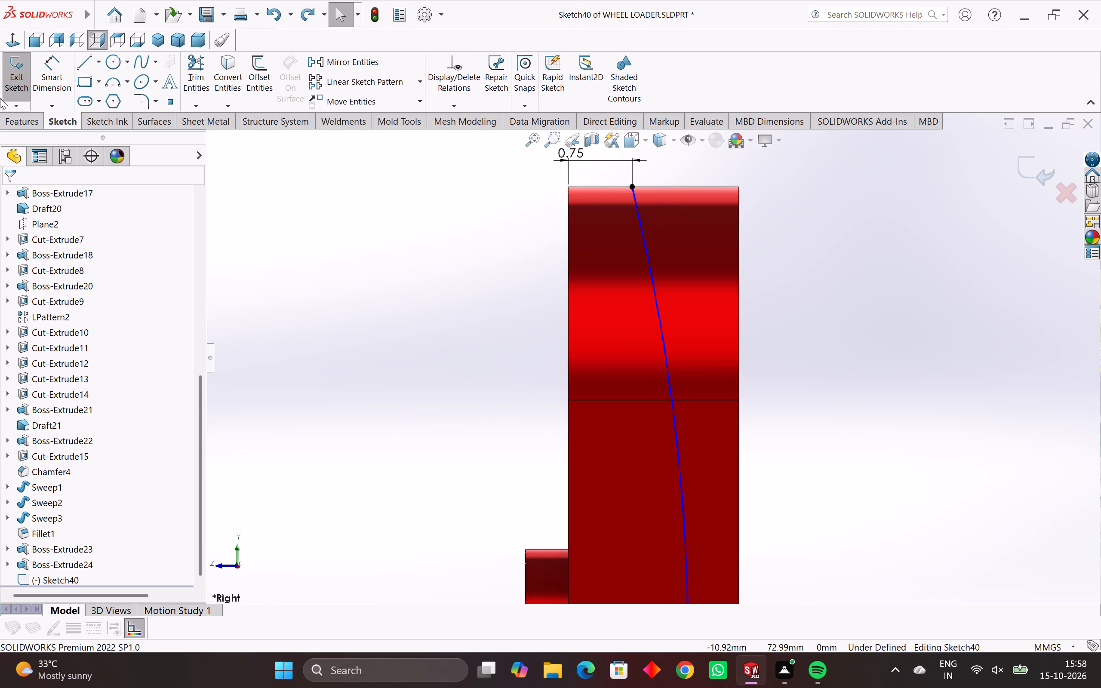
left_click(86, 63)
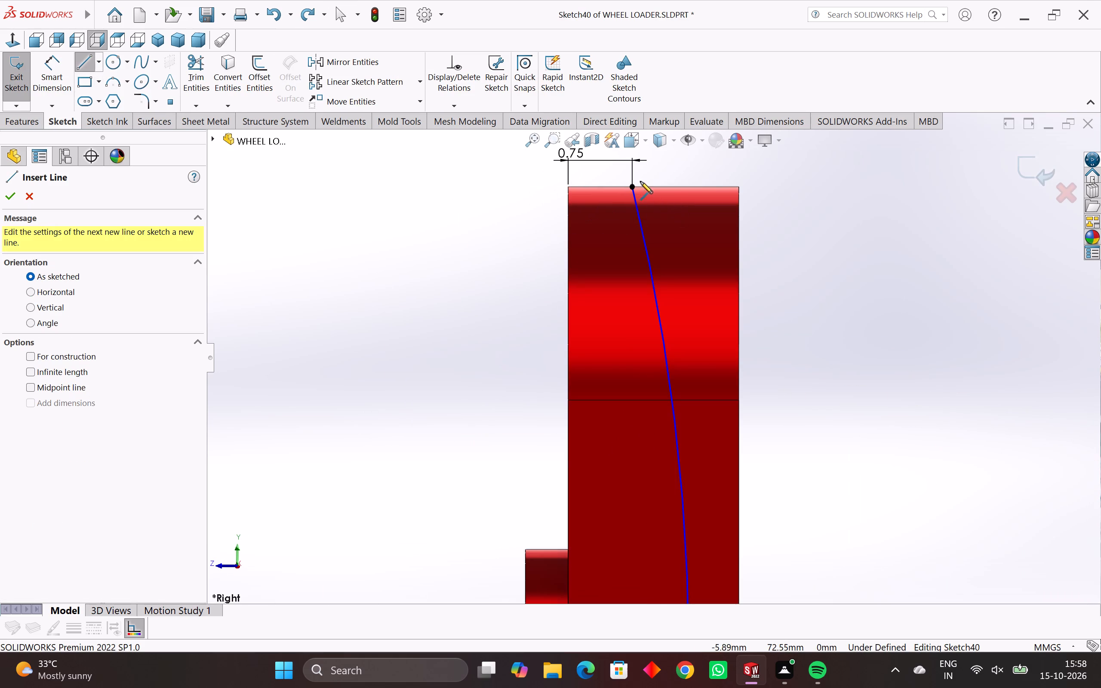
left_click(632, 186)
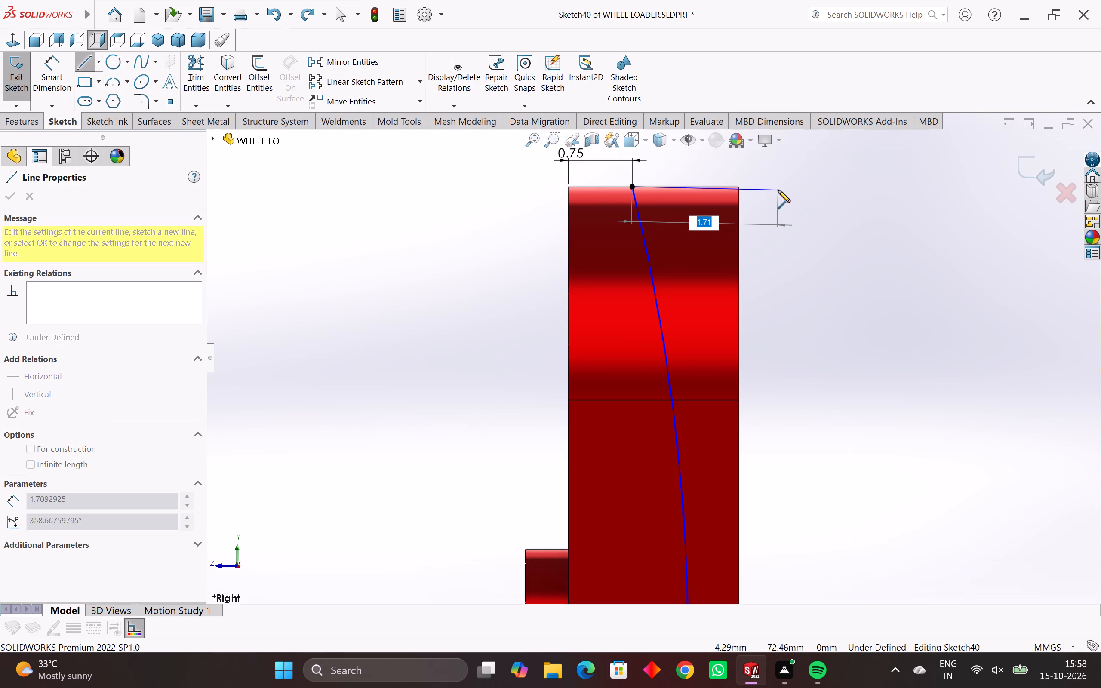
left_click(768, 187)
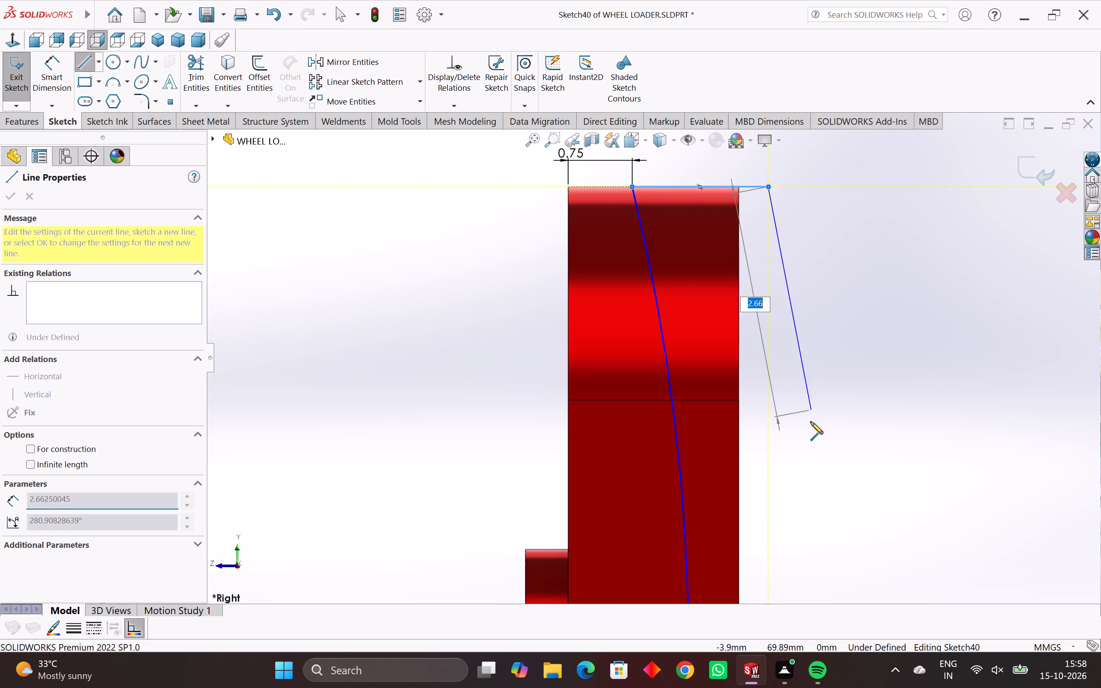
scroll(807, 431, "down", 5)
scroll(790, 465, "down", 4)
scroll(686, 452, "up", 4)
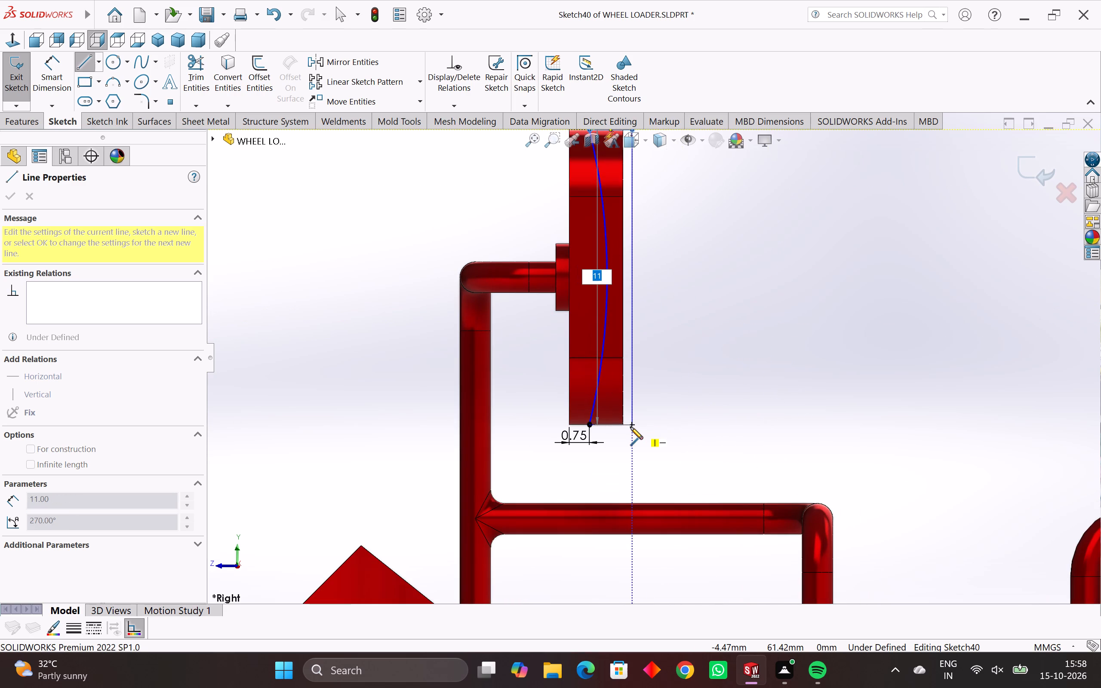
left_click(630, 427)
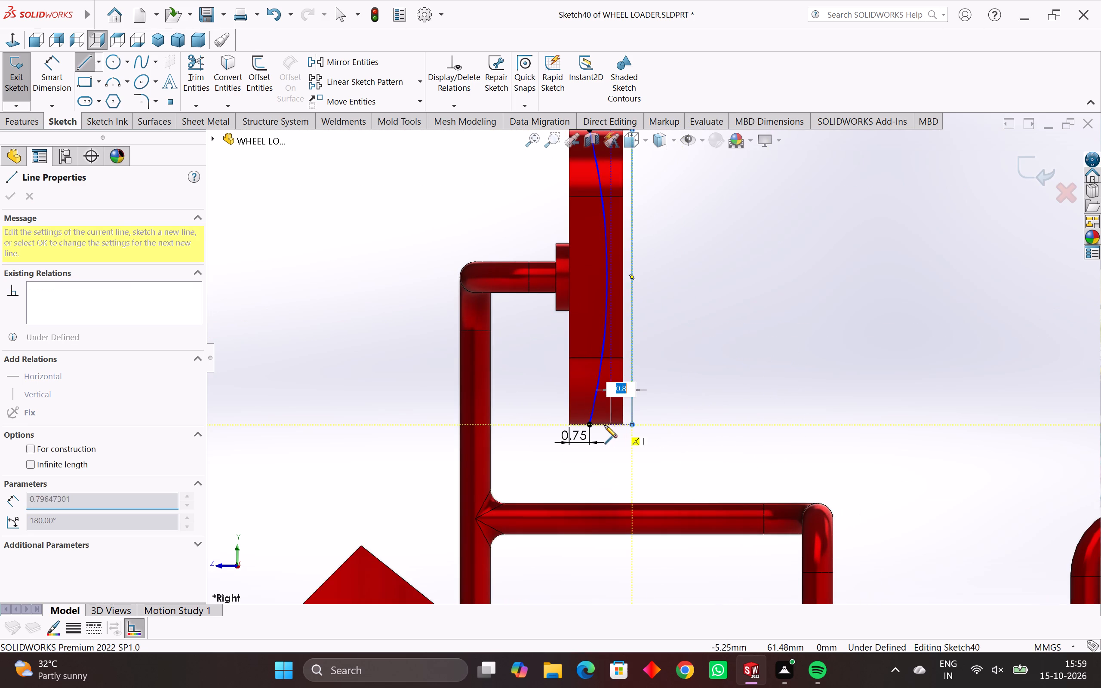
left_click(590, 423)
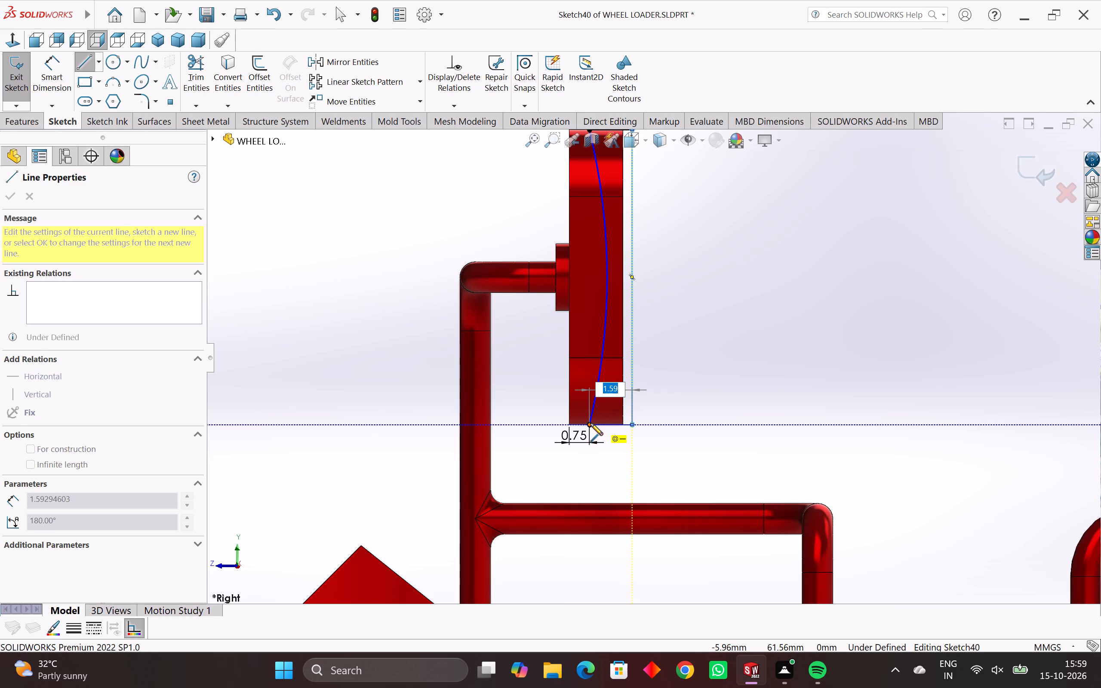
key("Escape")
key("Escape")
Fully define the closed profile's arc and three lines with calculated relations and dimensions referenced to the origin.
scroll(734, 426, "down", 4)
scroll(655, 340, "down", 5)
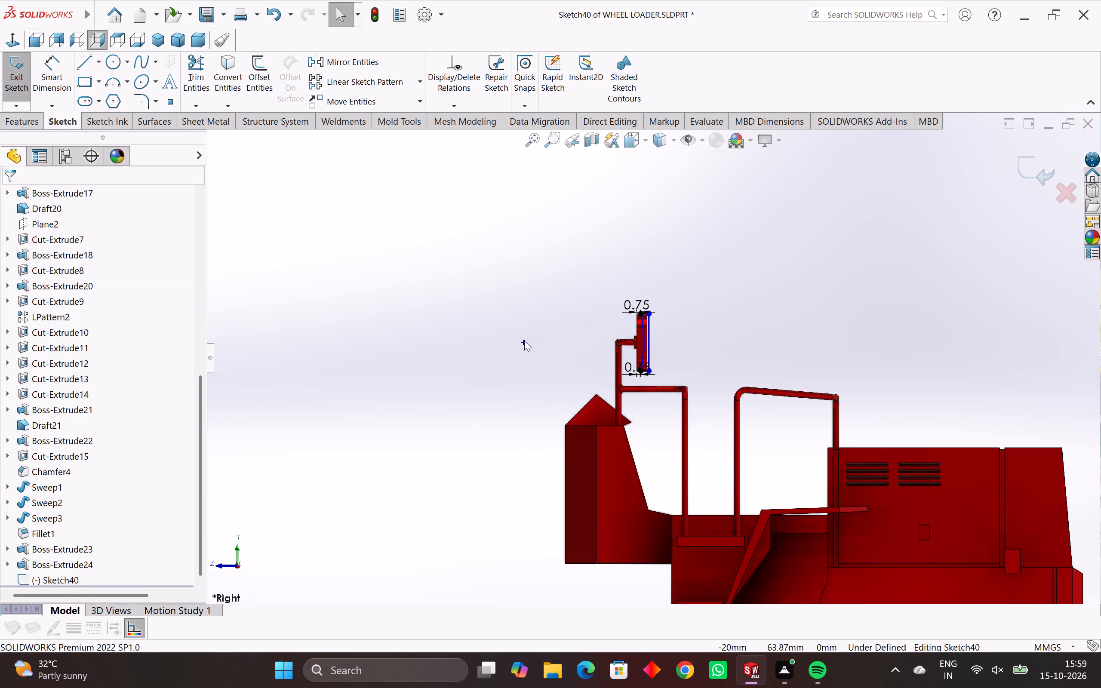
left_click_drag(677, 277, 593, 378)
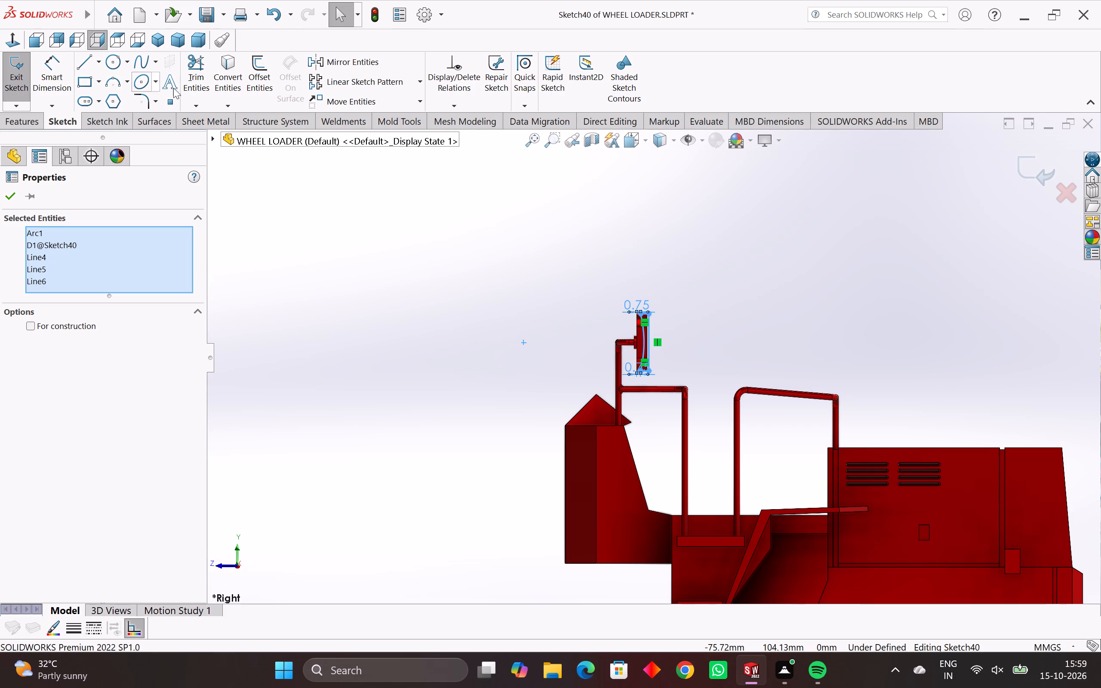
left_click(456, 106)
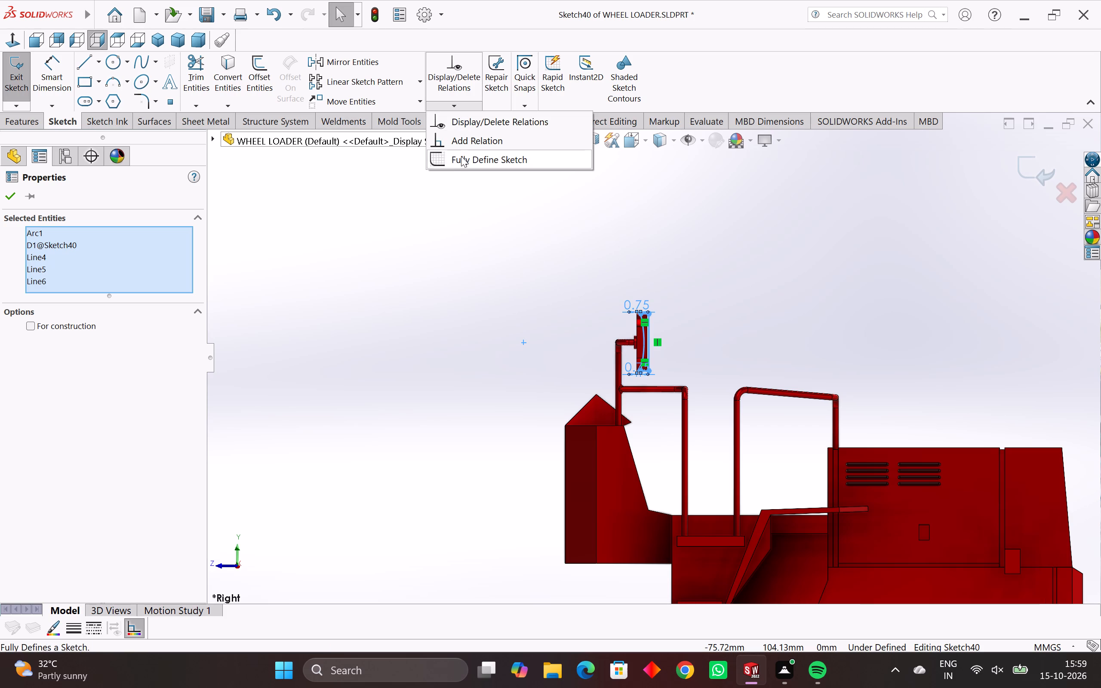
left_click(461, 163)
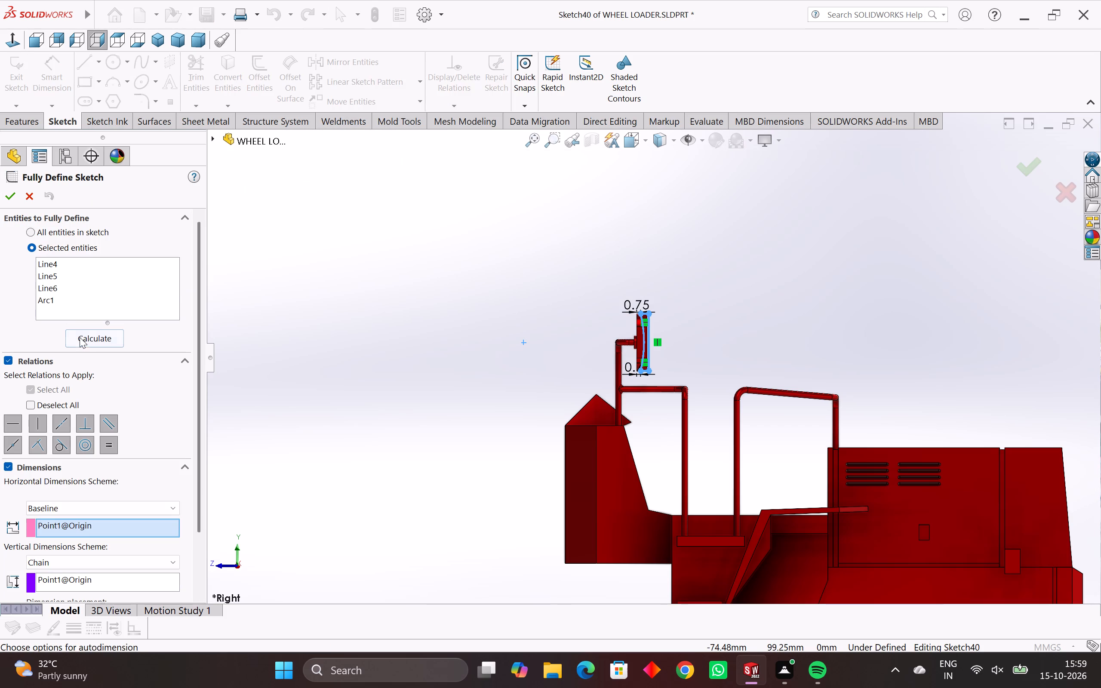
left_click(80, 338)
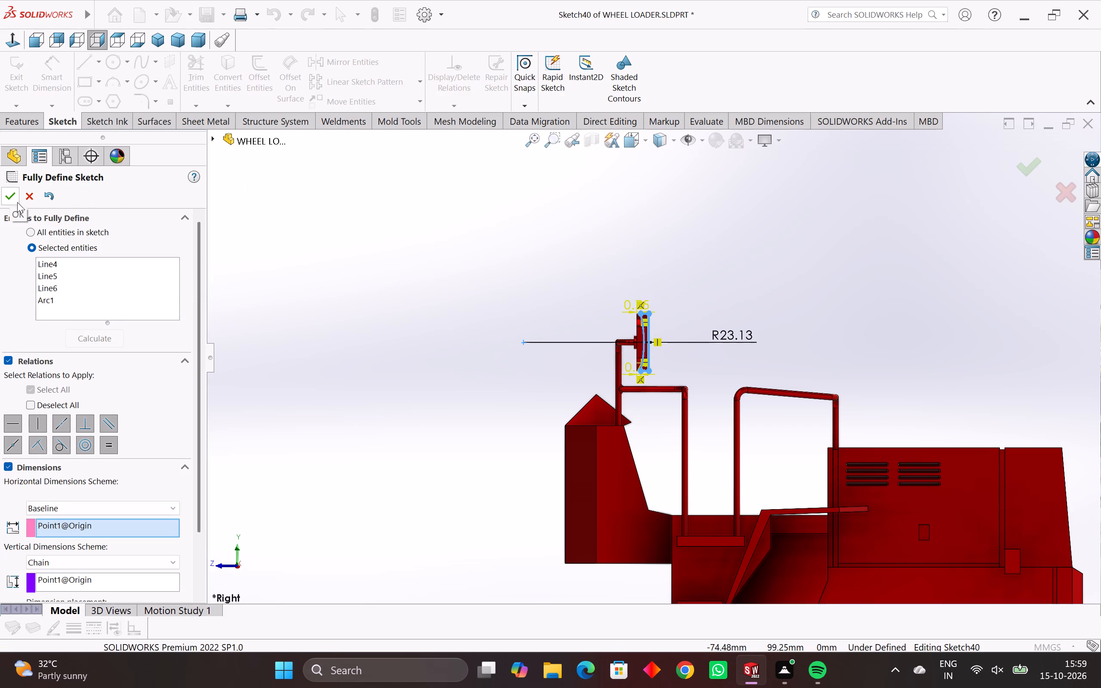
left_click(7, 359)
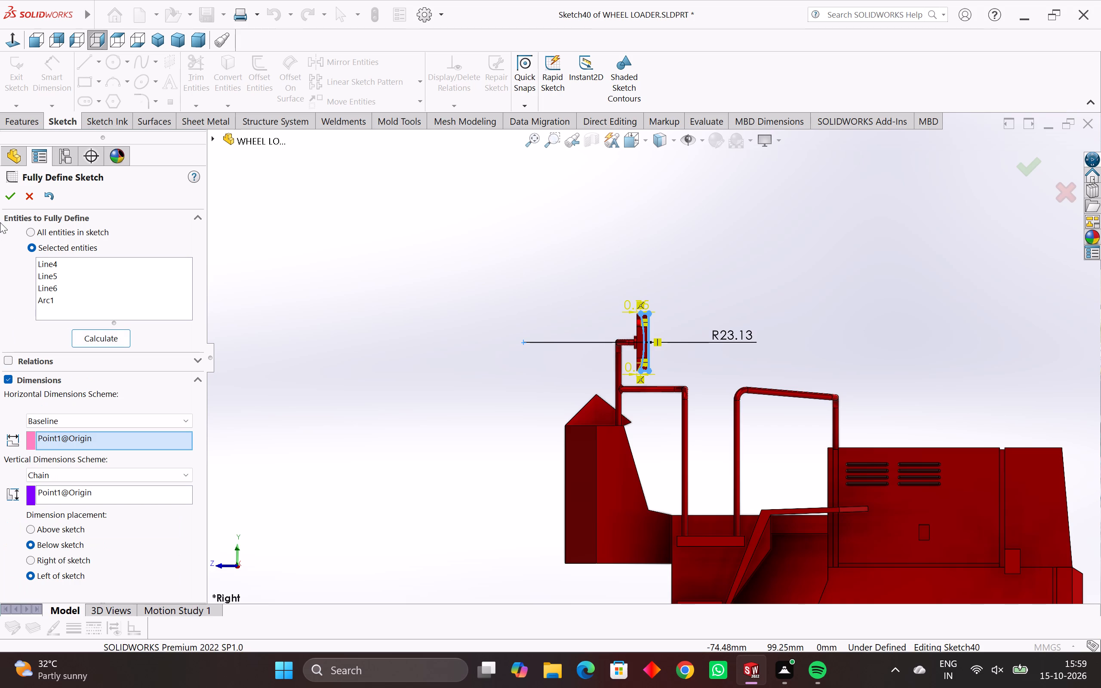
left_click(0, 197)
left_click(6, 195)
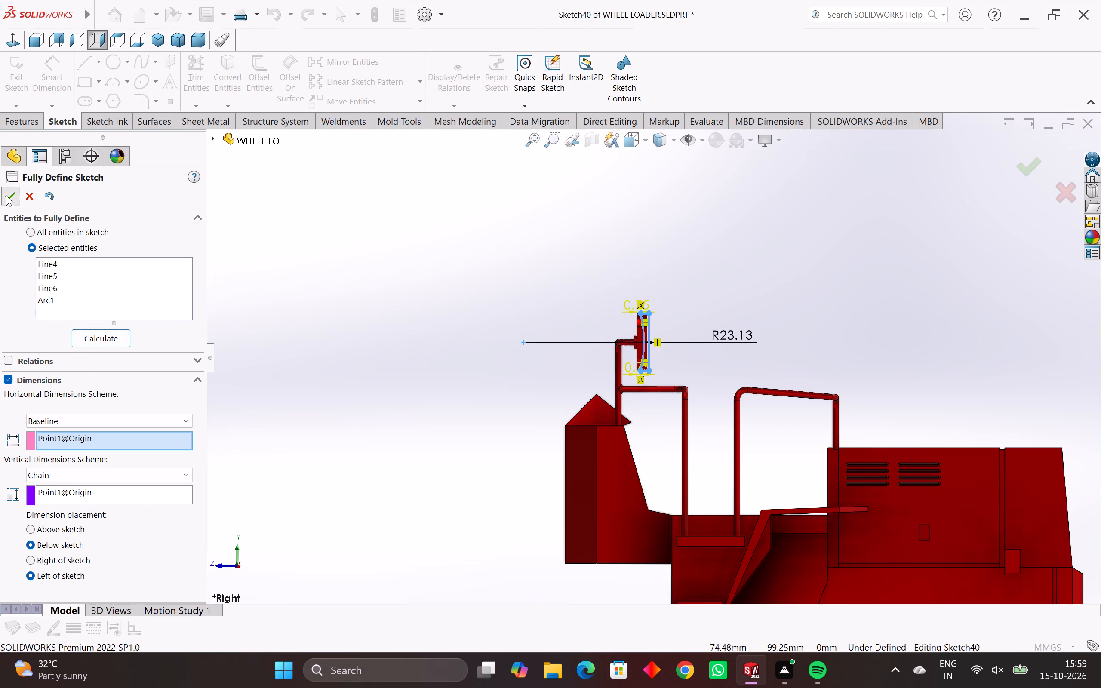
Cut-extrude the closed profile Blind 100 mm in the reversed direction, through the slot-shaped fitting.
scroll(792, 382, "up", 3)
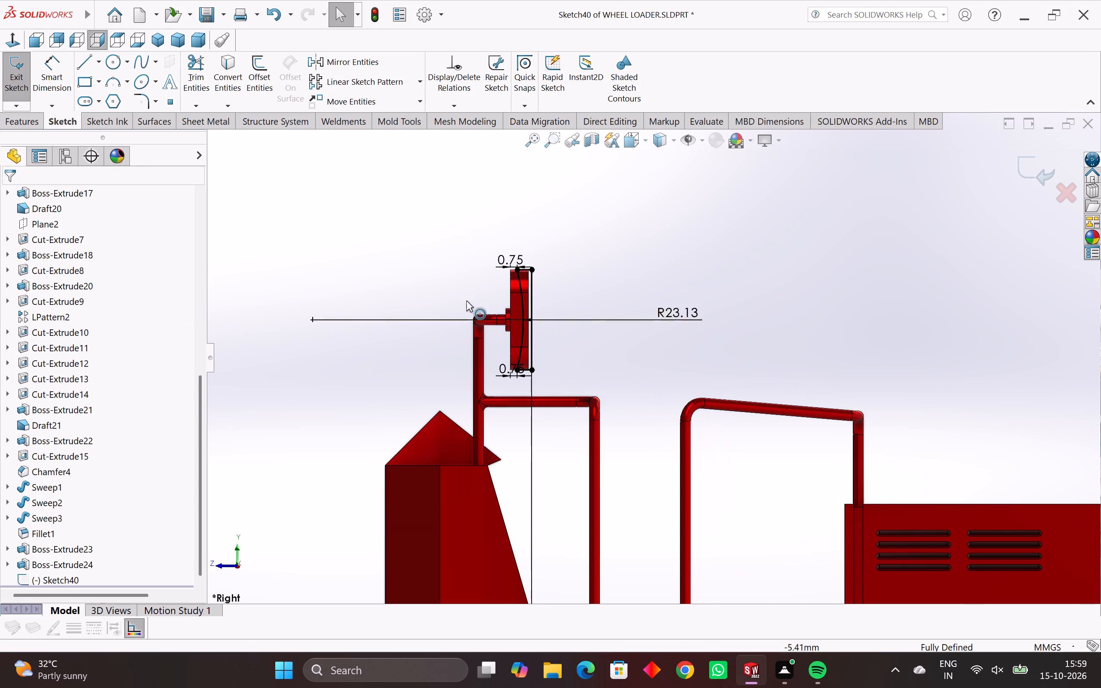
scroll(303, 230, "down", 3)
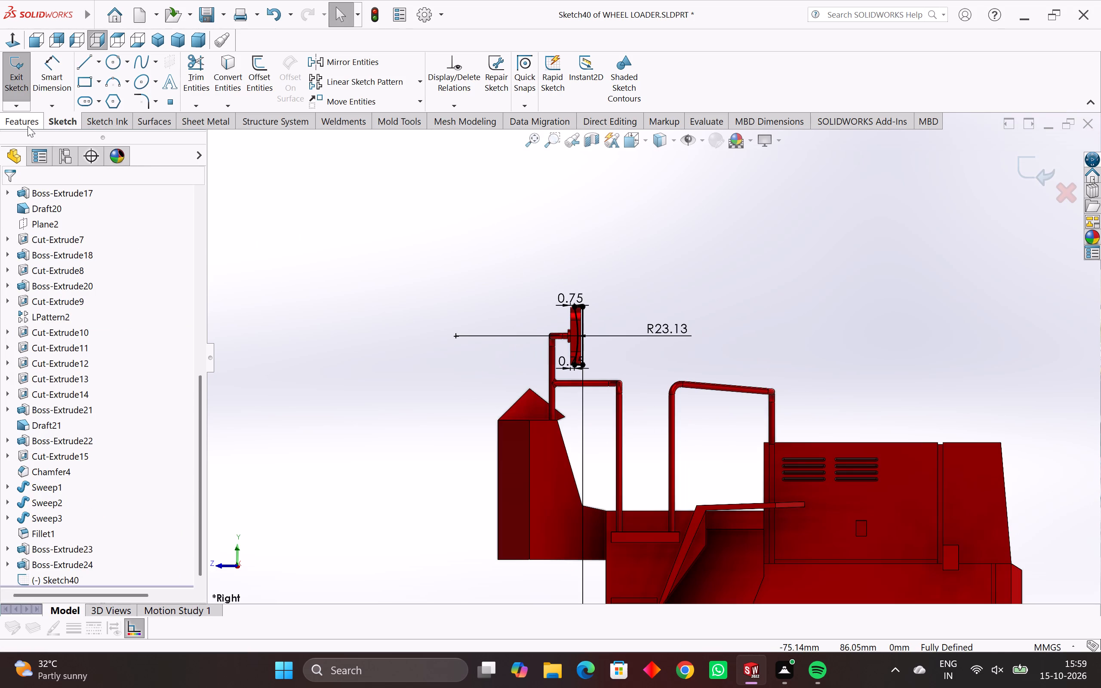
left_click(27, 118)
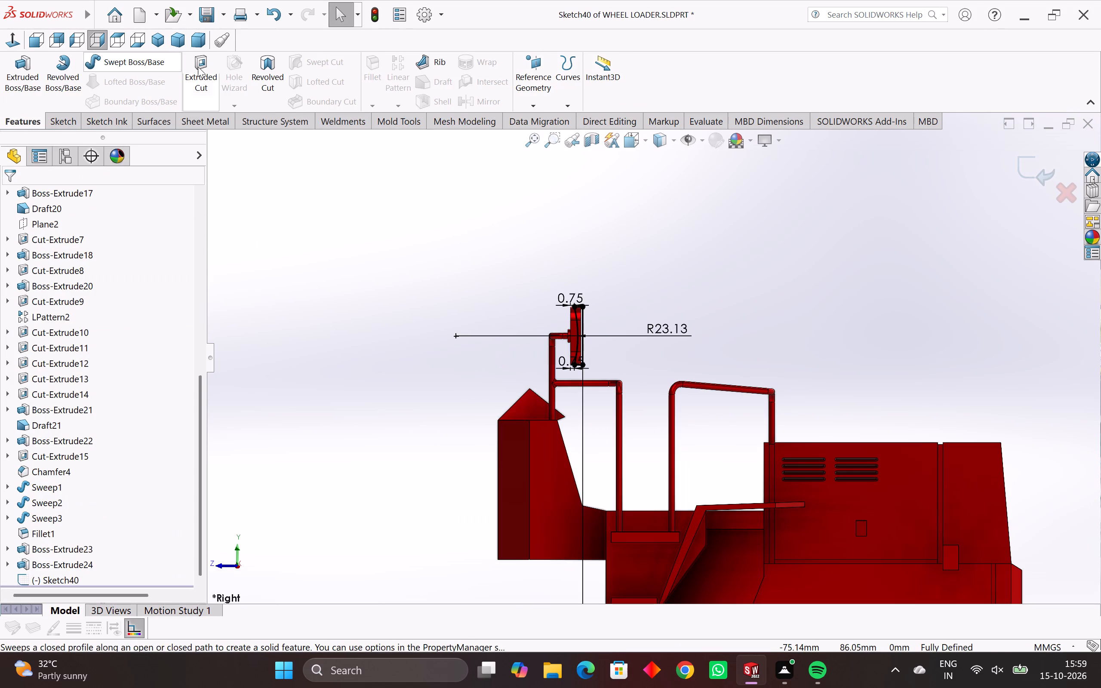
left_click(210, 63)
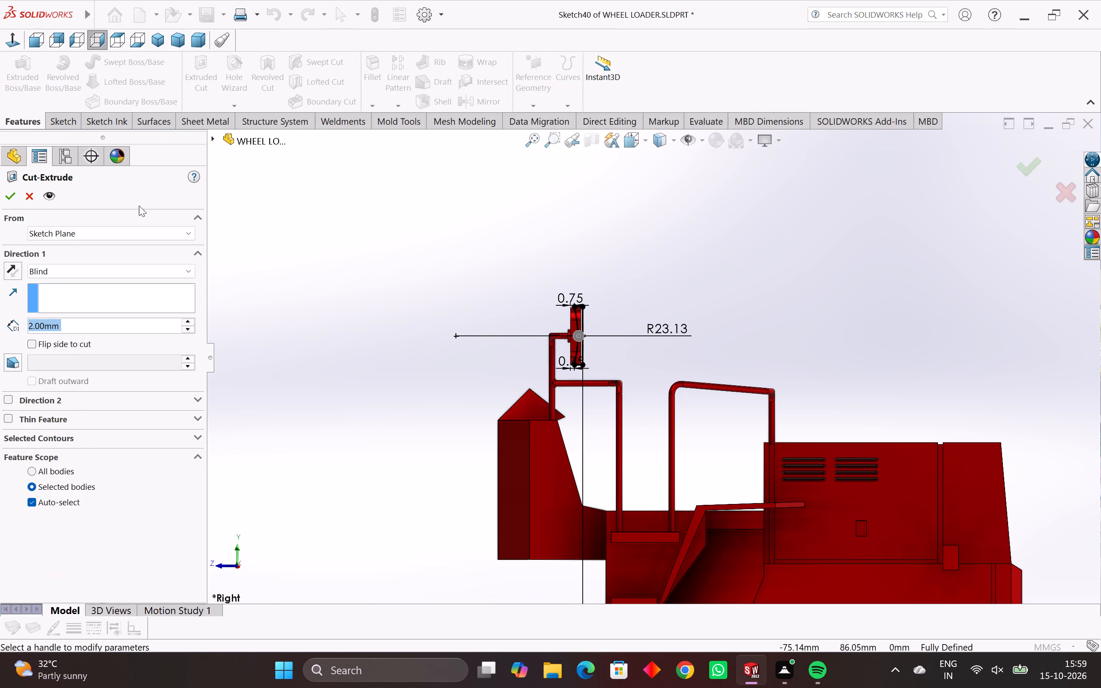
middle_click_drag(410, 319, 383, 347)
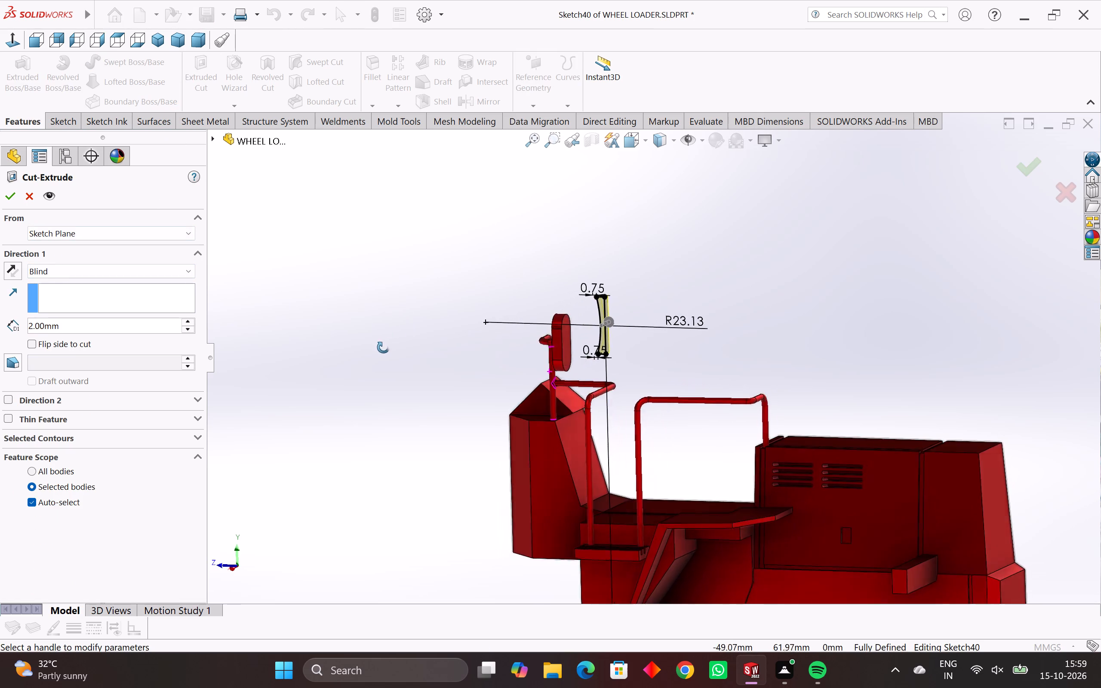
middle_click_drag(383, 347, 362, 381)
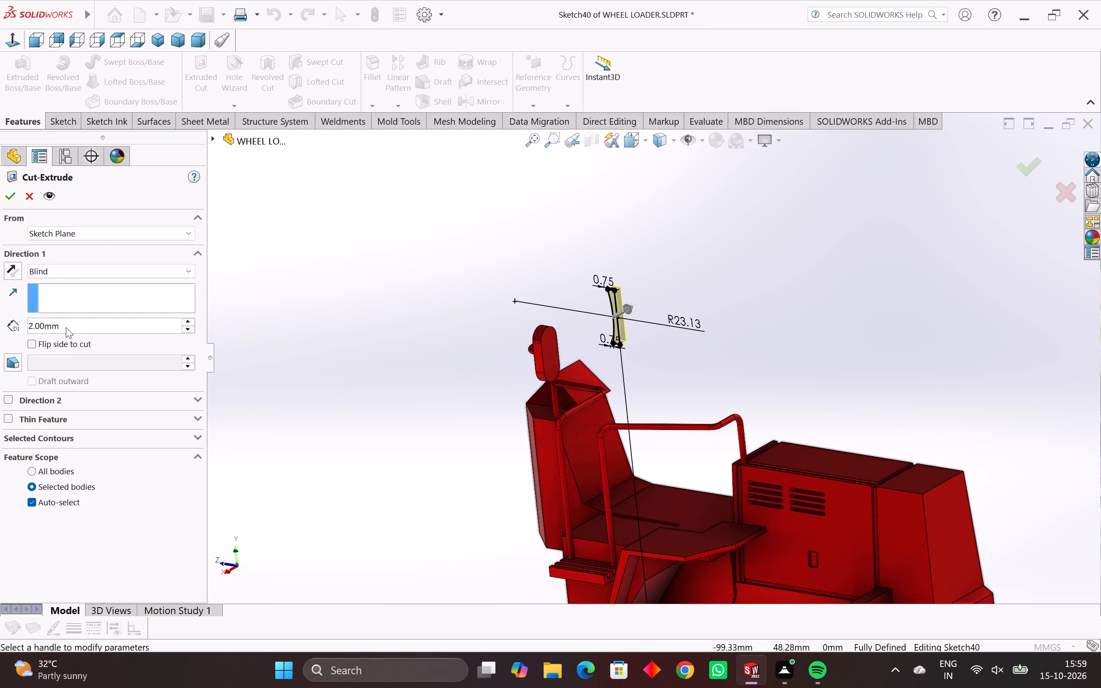
left_click_drag(64, 326, 0, 340)
left_click(15, 270)
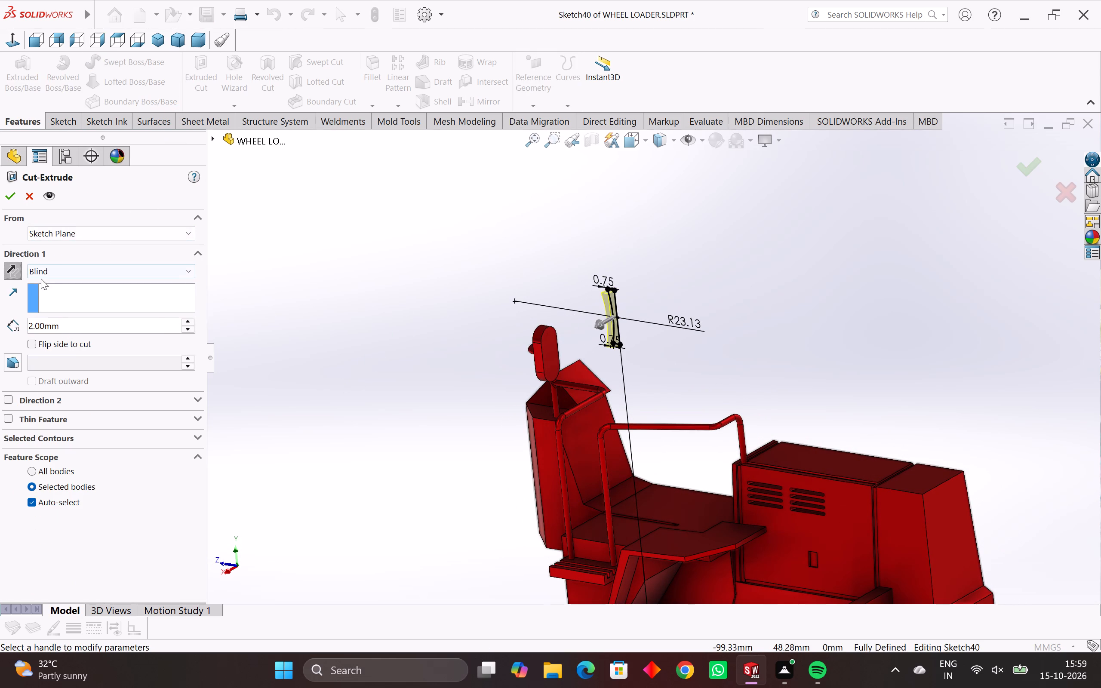
left_click_drag(77, 334, 0, 344)
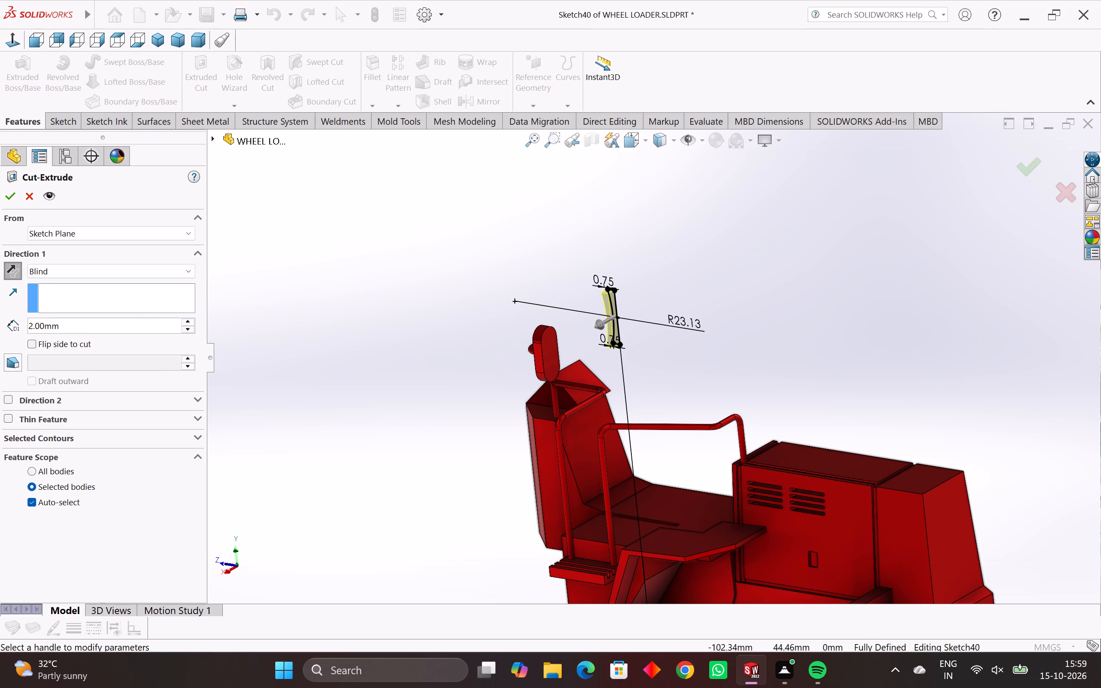
left_click_drag(96, 332, 0, 310)
type("100")
key("Return")
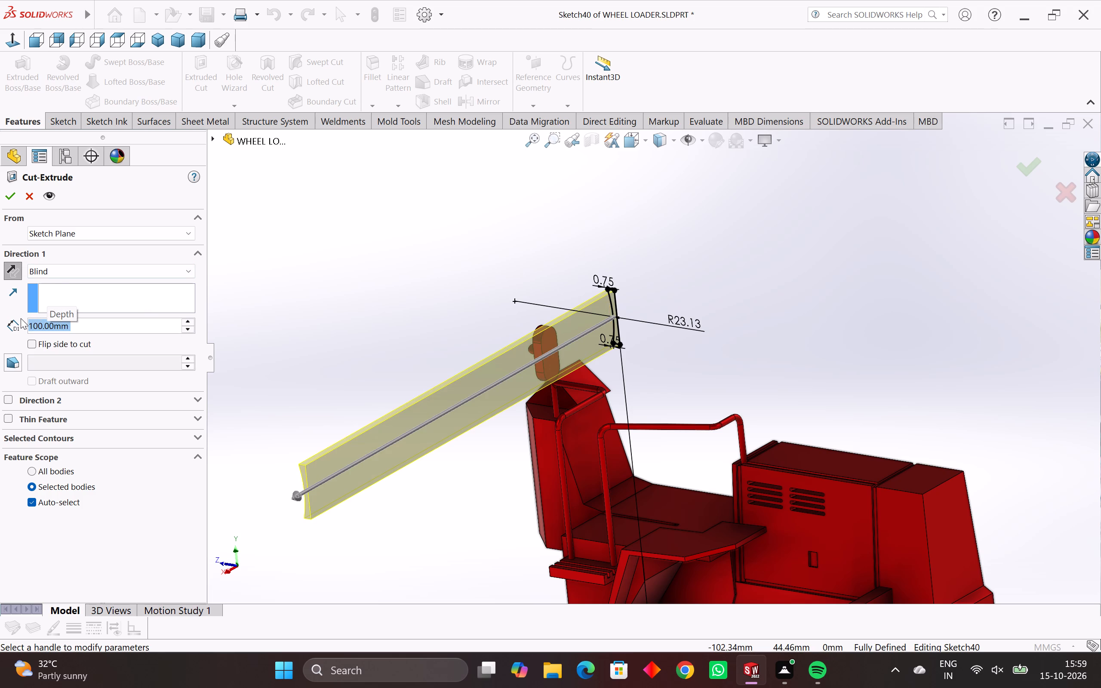
left_click(7, 192)
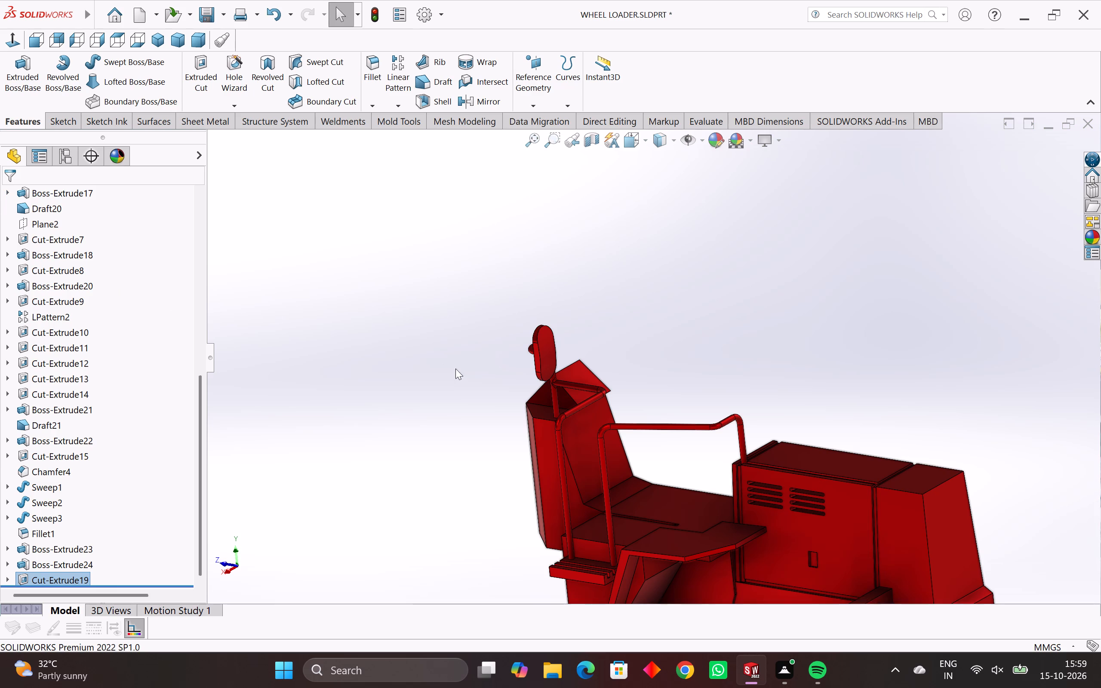
Examine the slot-shaped fitting's cut outer face, rim and rear side from several angles.
scroll(455, 369, "up", 5)
scroll(792, 345, "up", 5)
middle_click_drag(741, 323, 697, 359)
scroll(695, 359, "down", 3)
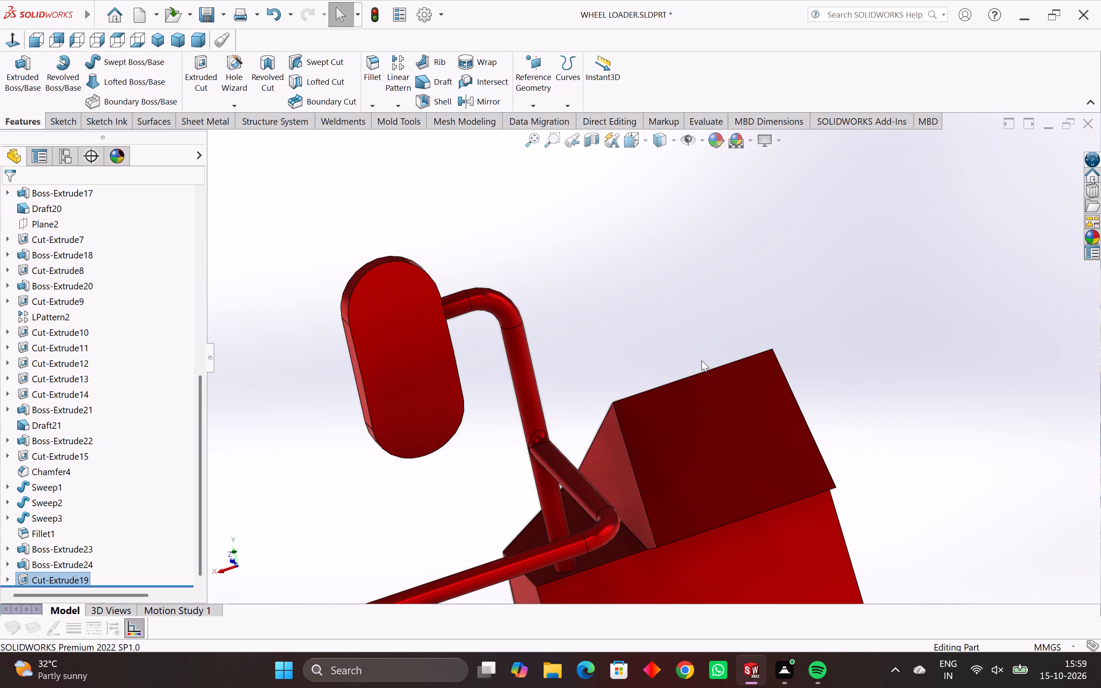
middle_click_drag(564, 319, 699, 338)
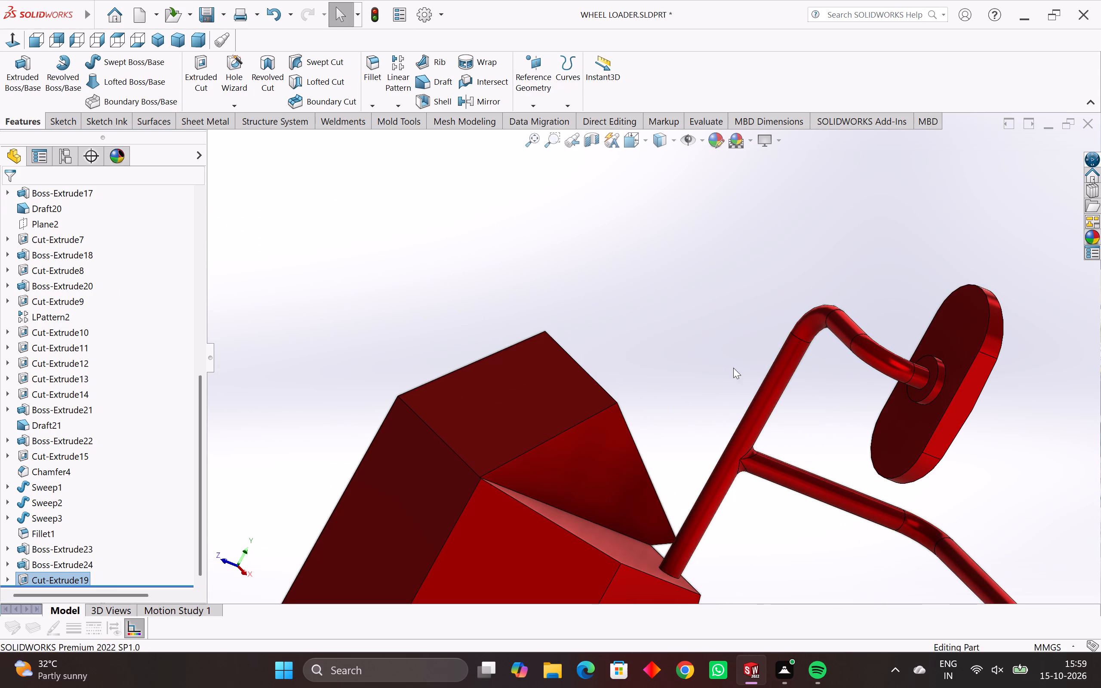
middle_click_drag(825, 399, 686, 391)
scroll(687, 390, "up", 6)
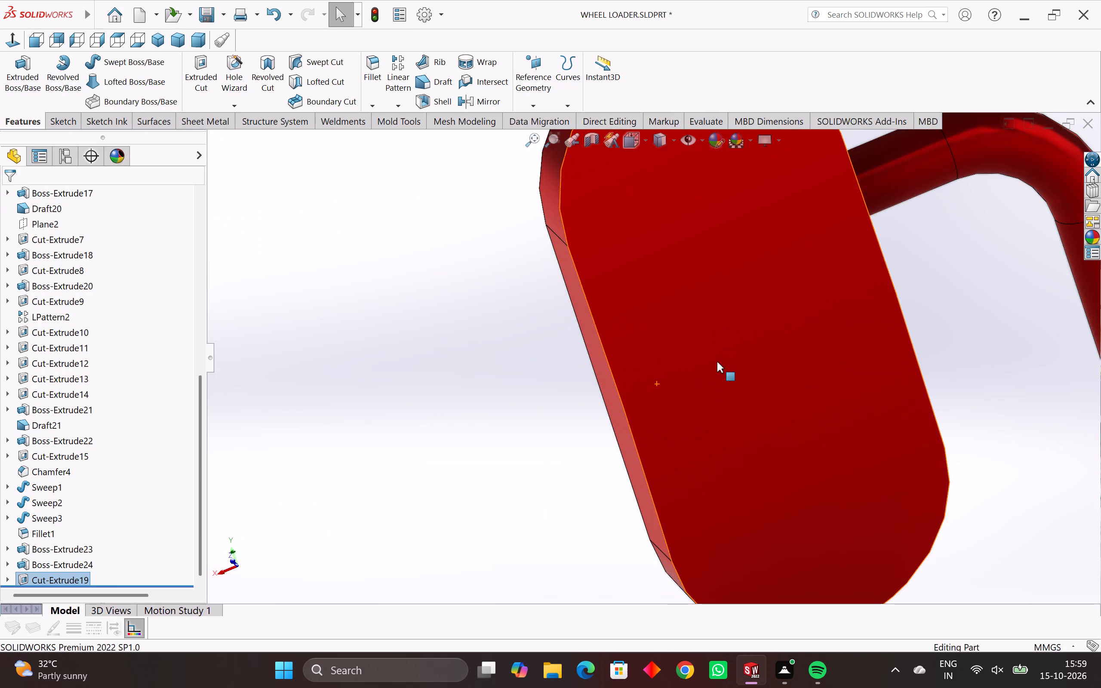
middle_click_drag(717, 362, 678, 356)
scroll(678, 356, "down", 2)
scroll(725, 374, "down", 2)
middle_click_drag(726, 374, 750, 360)
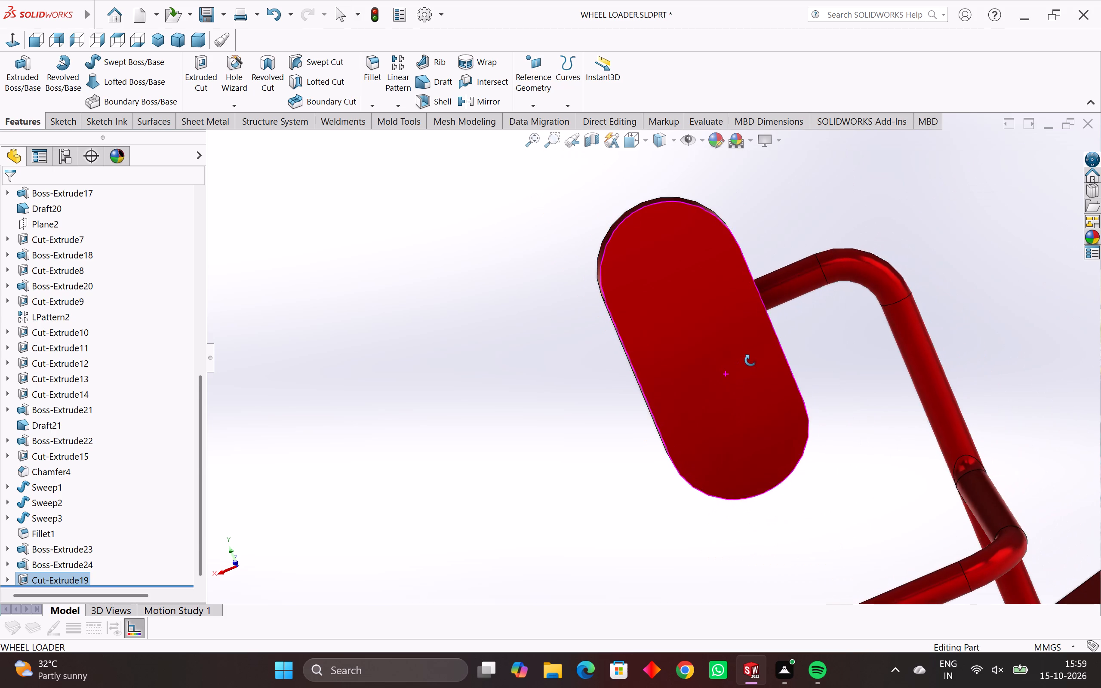
middle_click_drag(750, 360, 750, 350)
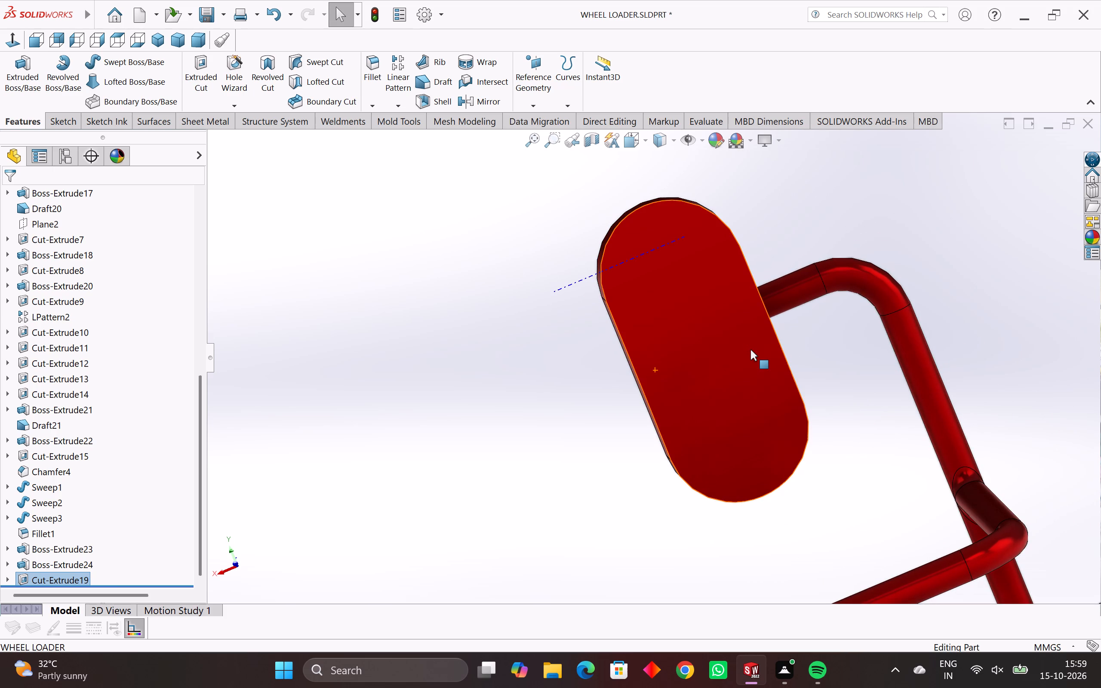
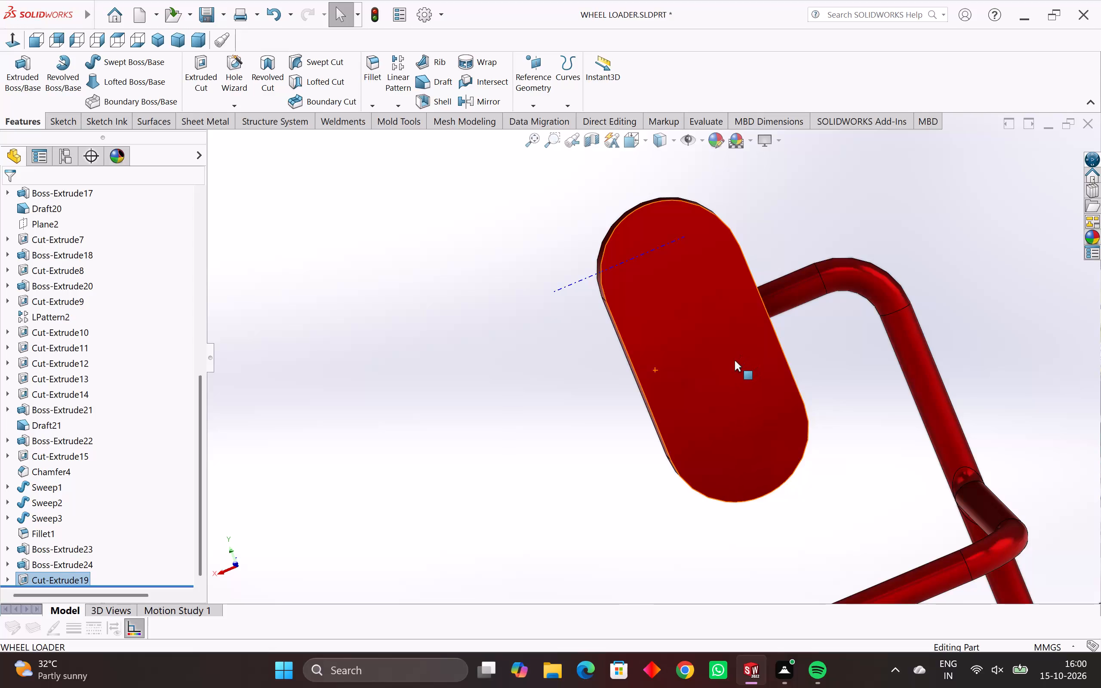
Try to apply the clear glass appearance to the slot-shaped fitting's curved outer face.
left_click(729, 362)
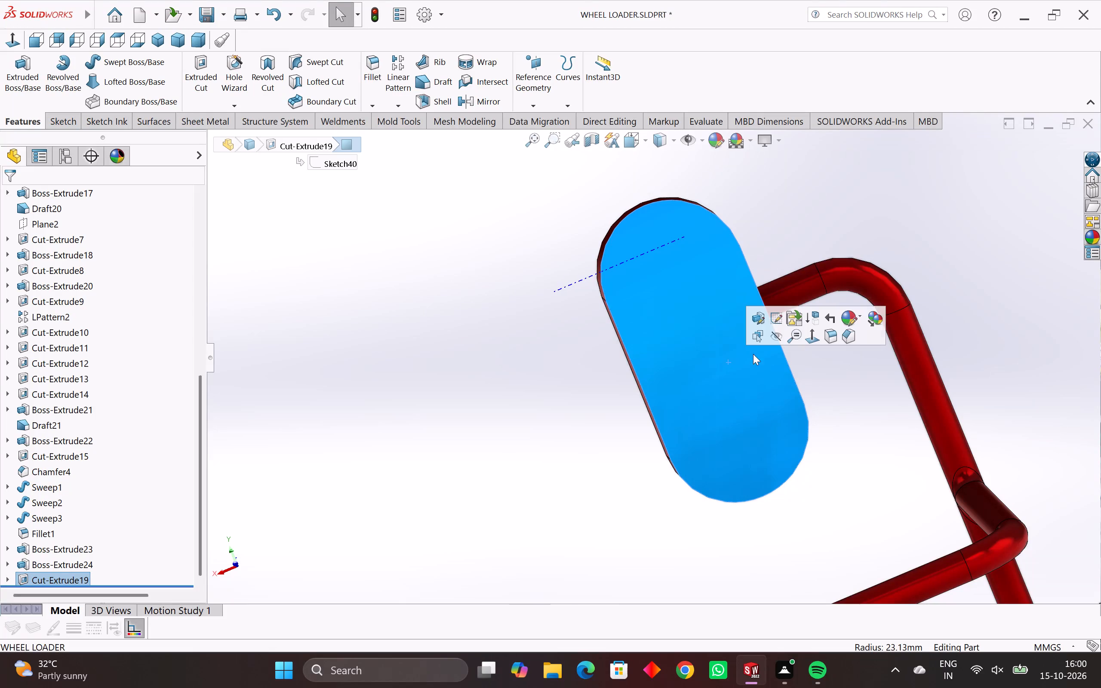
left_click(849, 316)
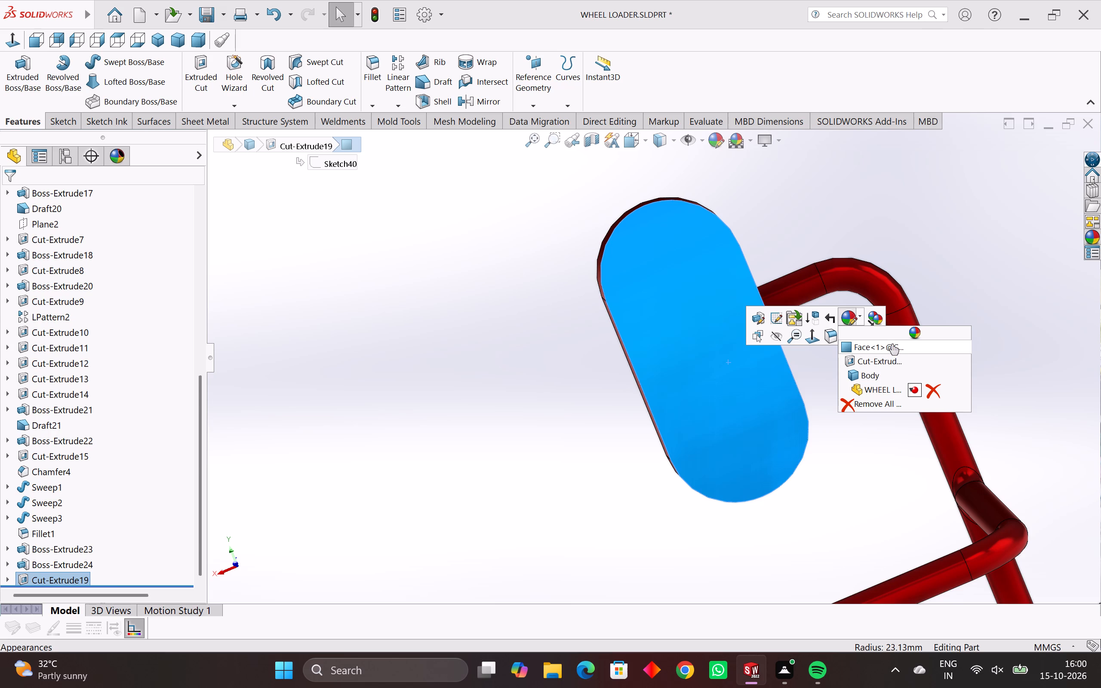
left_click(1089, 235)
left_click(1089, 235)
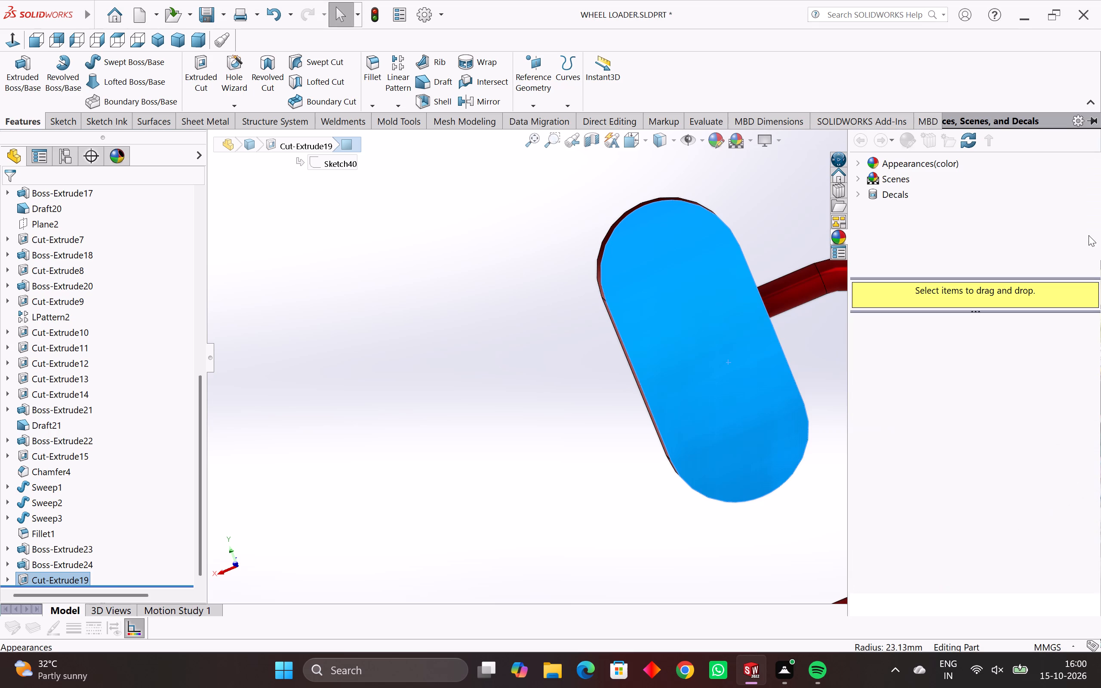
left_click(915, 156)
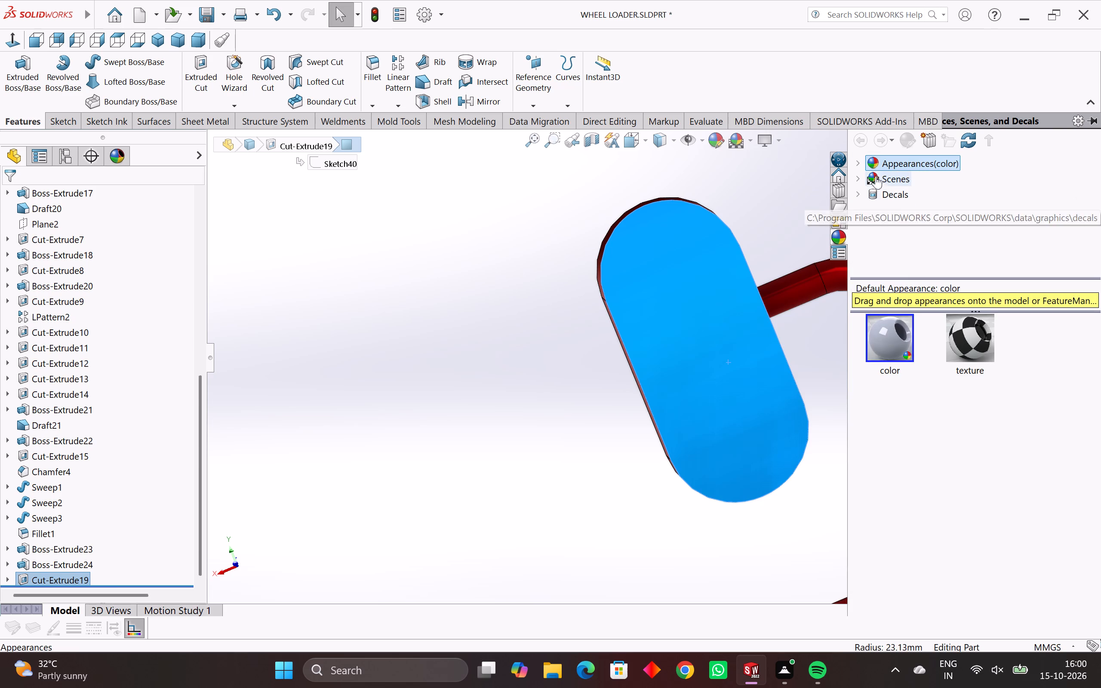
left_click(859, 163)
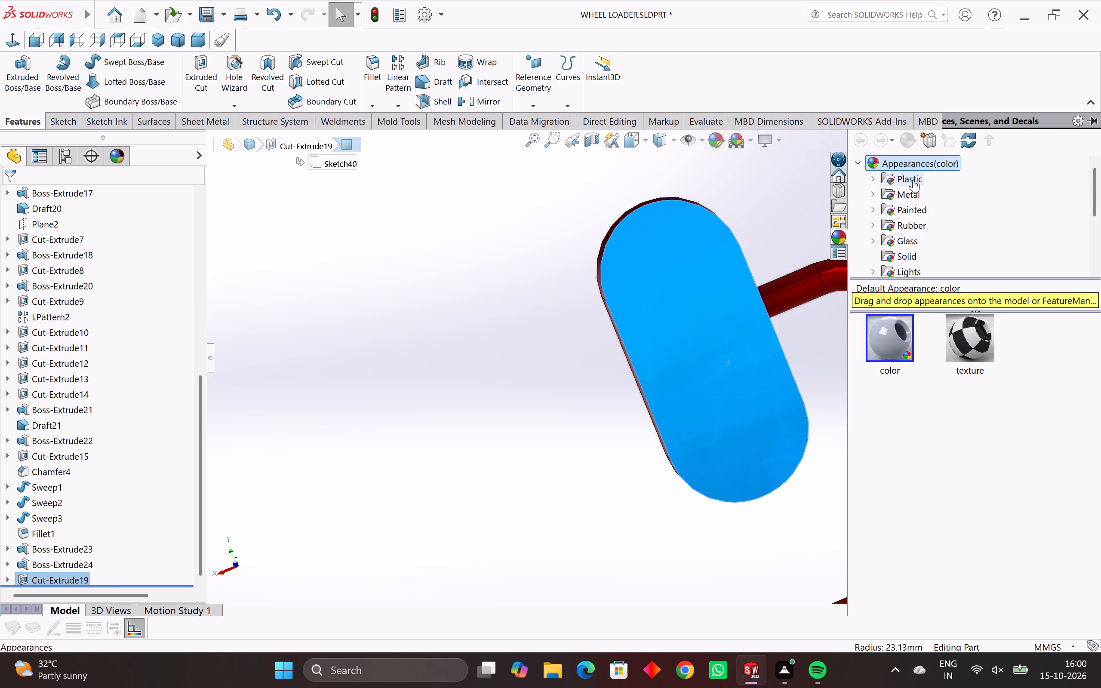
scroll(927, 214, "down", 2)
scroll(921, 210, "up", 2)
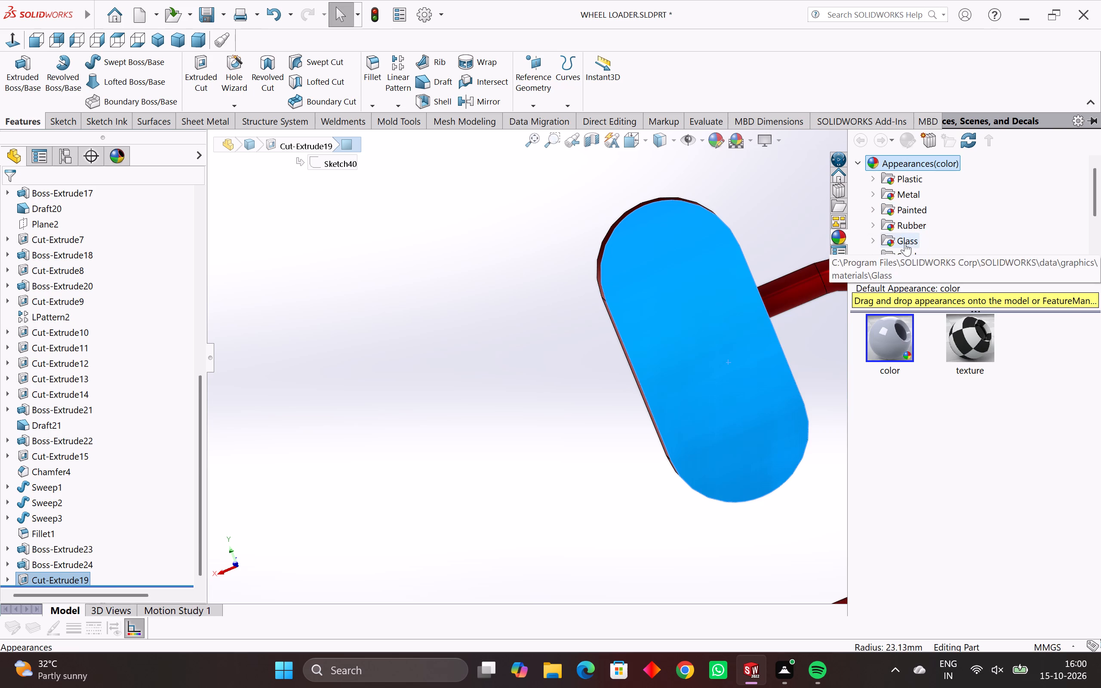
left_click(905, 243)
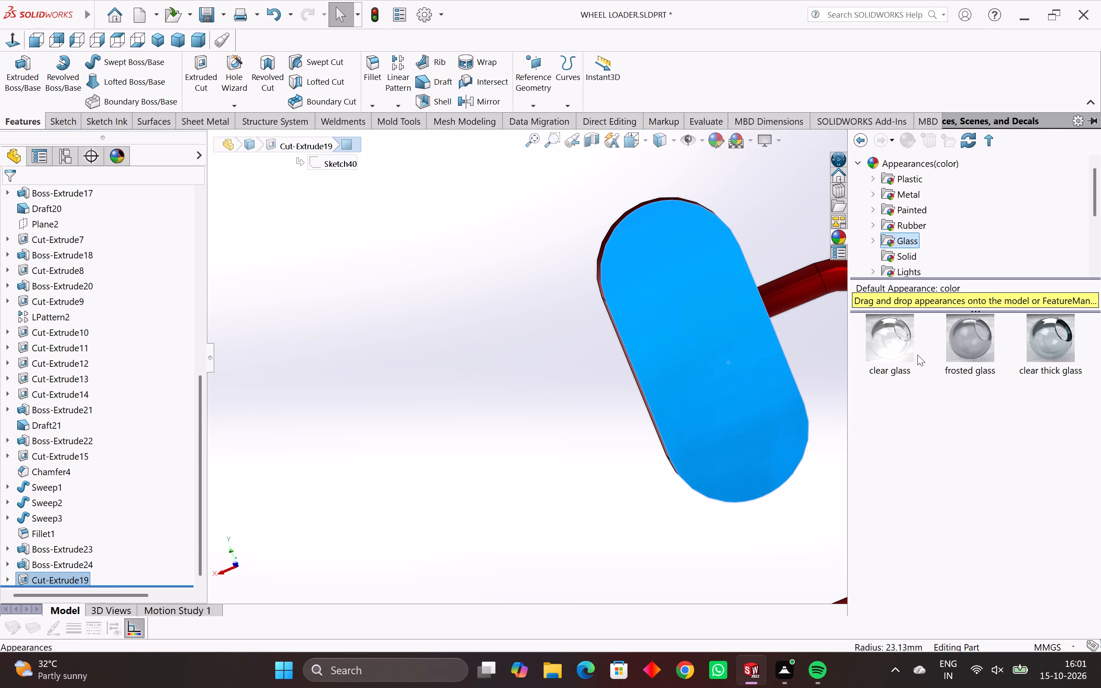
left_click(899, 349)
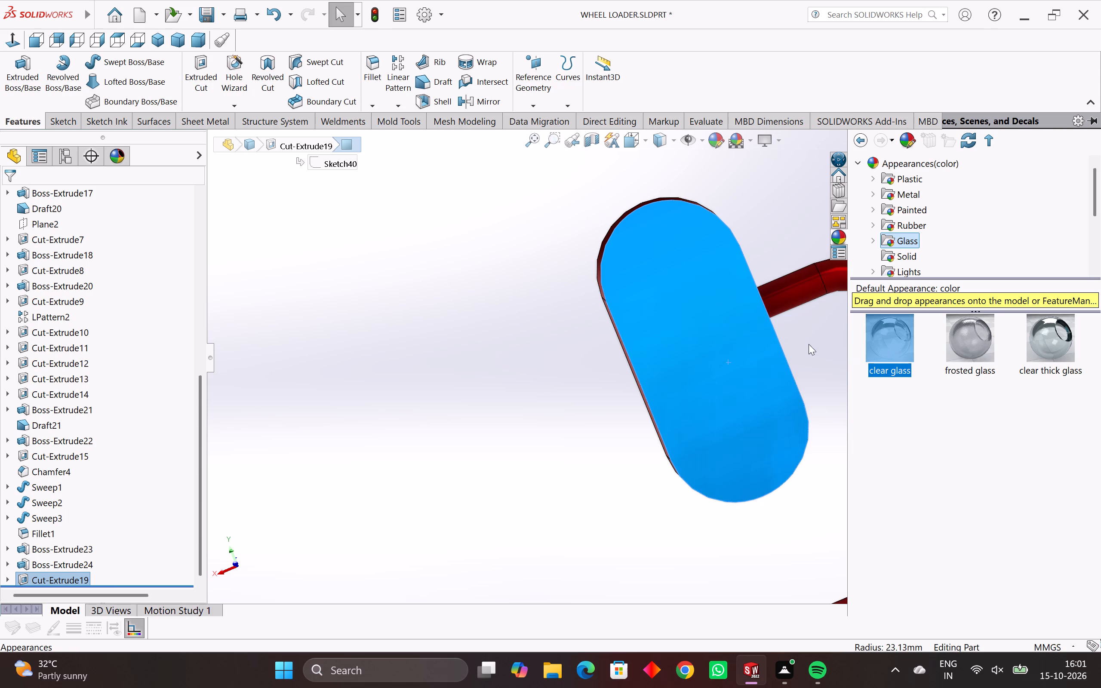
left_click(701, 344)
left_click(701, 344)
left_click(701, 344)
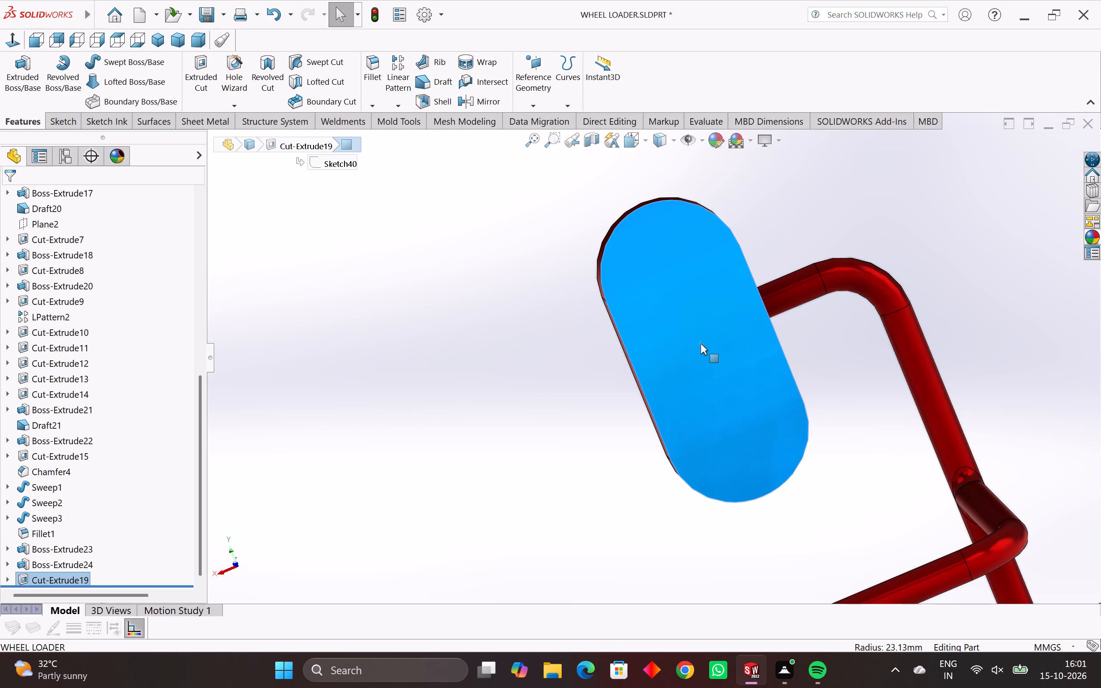
Apply the mirror appearance from the Glass > Gloss collection to only the slot-shaped fitting's curved outer face.
scroll(752, 309, "down", 9)
middle_click_drag(752, 309, 783, 313)
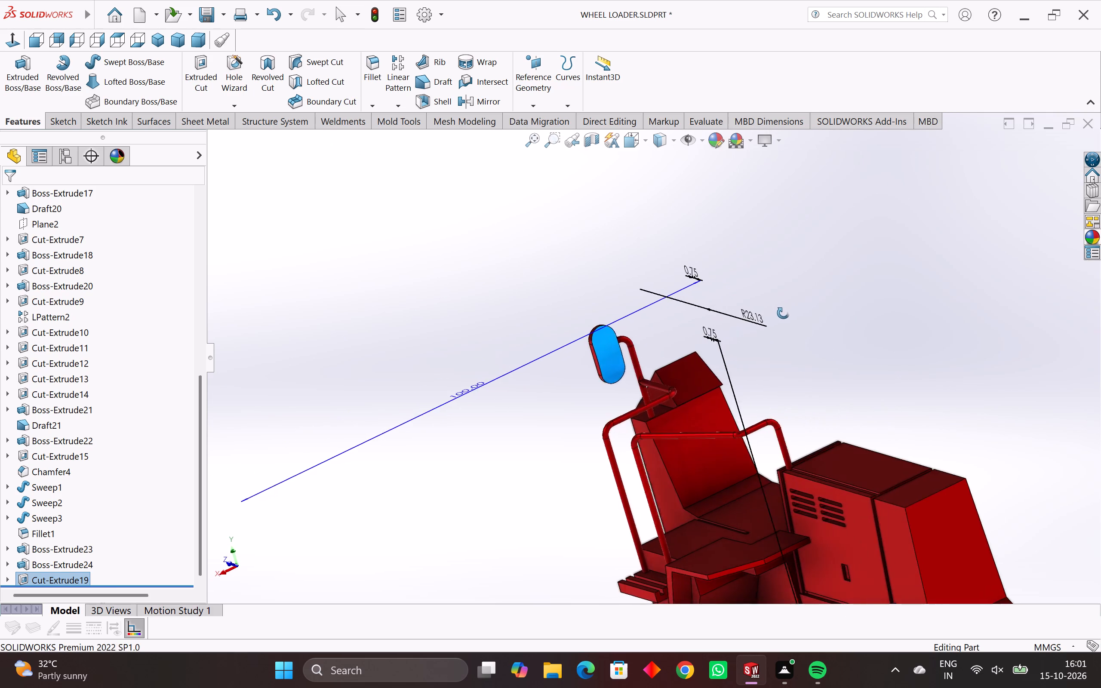
middle_click_drag(783, 313, 817, 319)
left_click(817, 316)
scroll(559, 347, "up", 4)
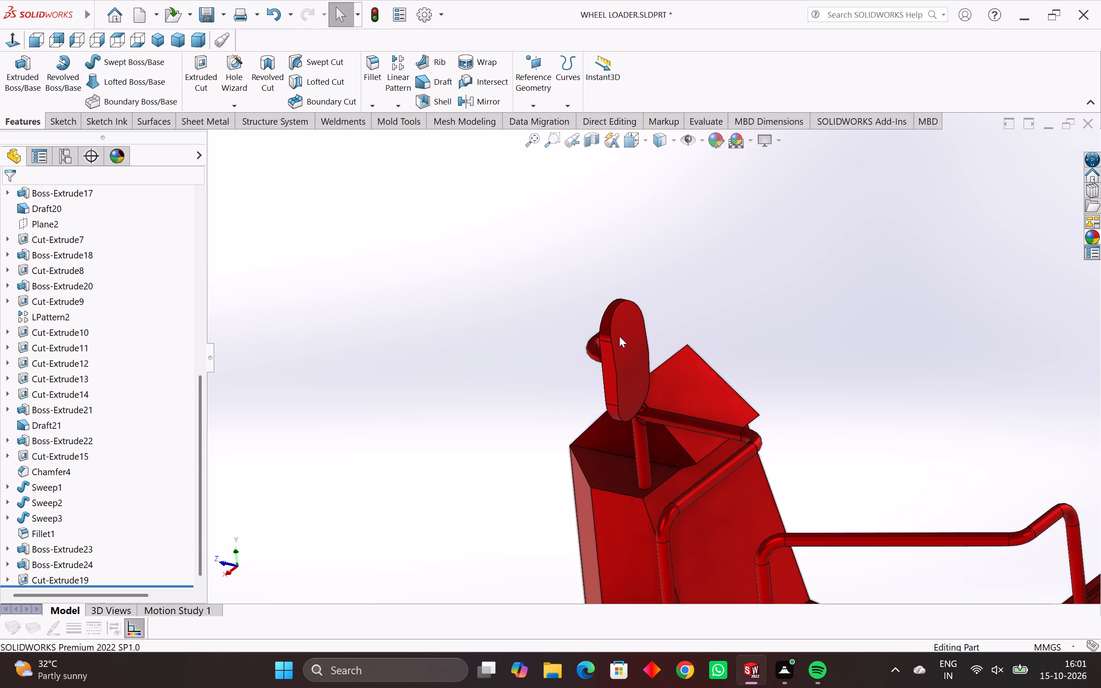
middle_click_drag(619, 336, 584, 323)
left_click(642, 361)
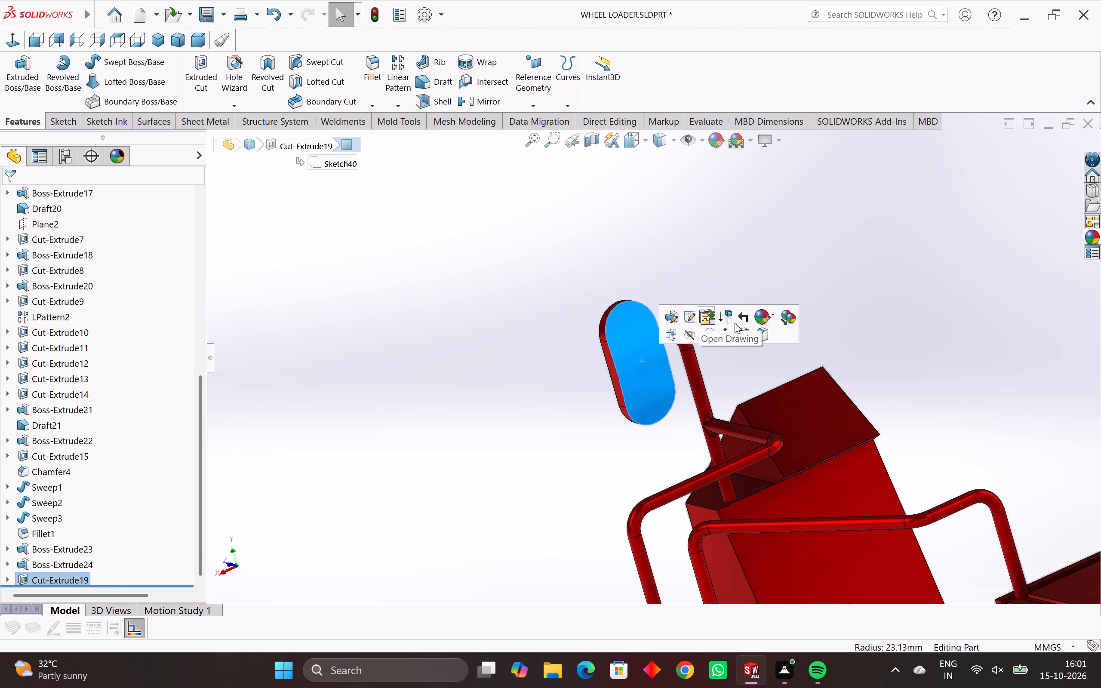
left_click(761, 316)
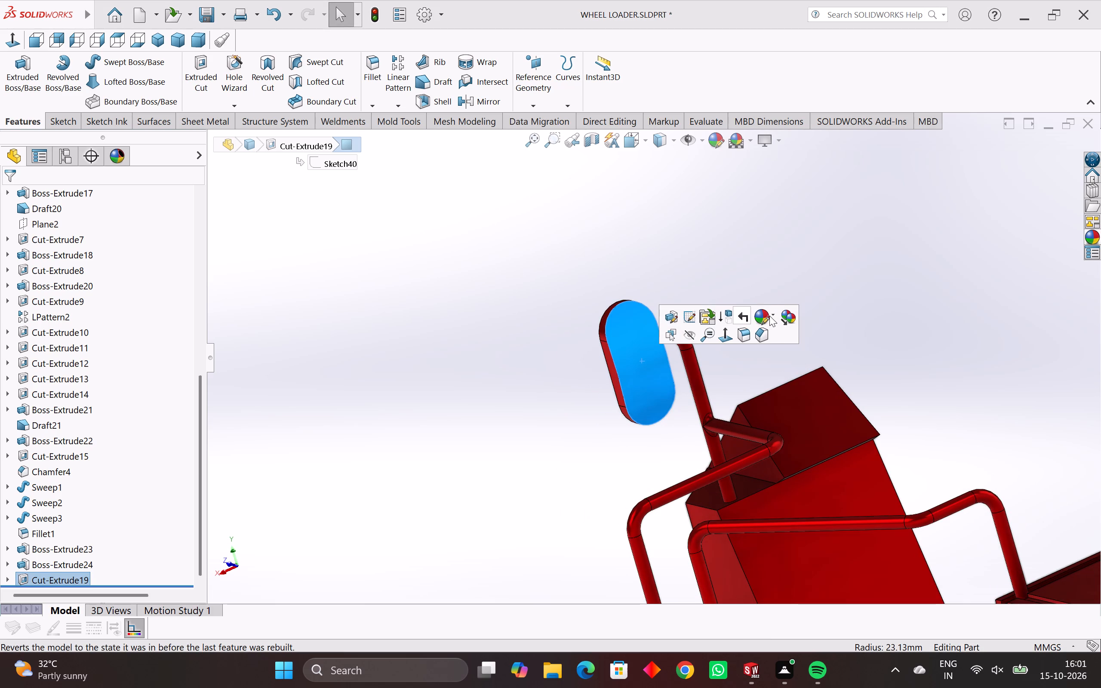
left_click(769, 316)
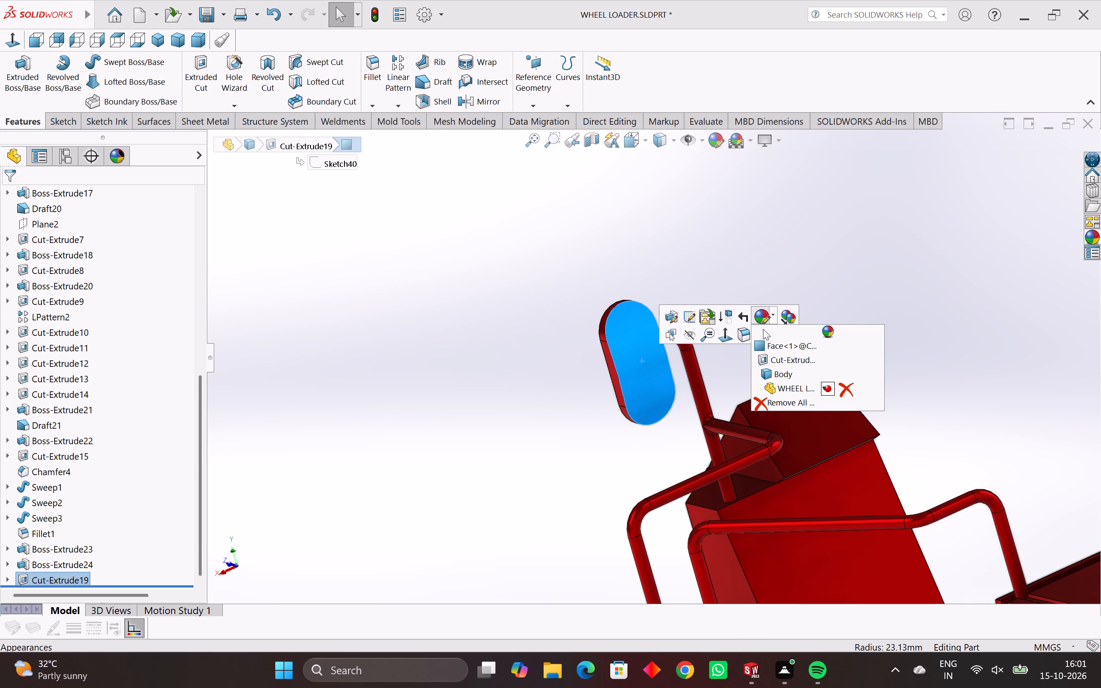
left_click(783, 350)
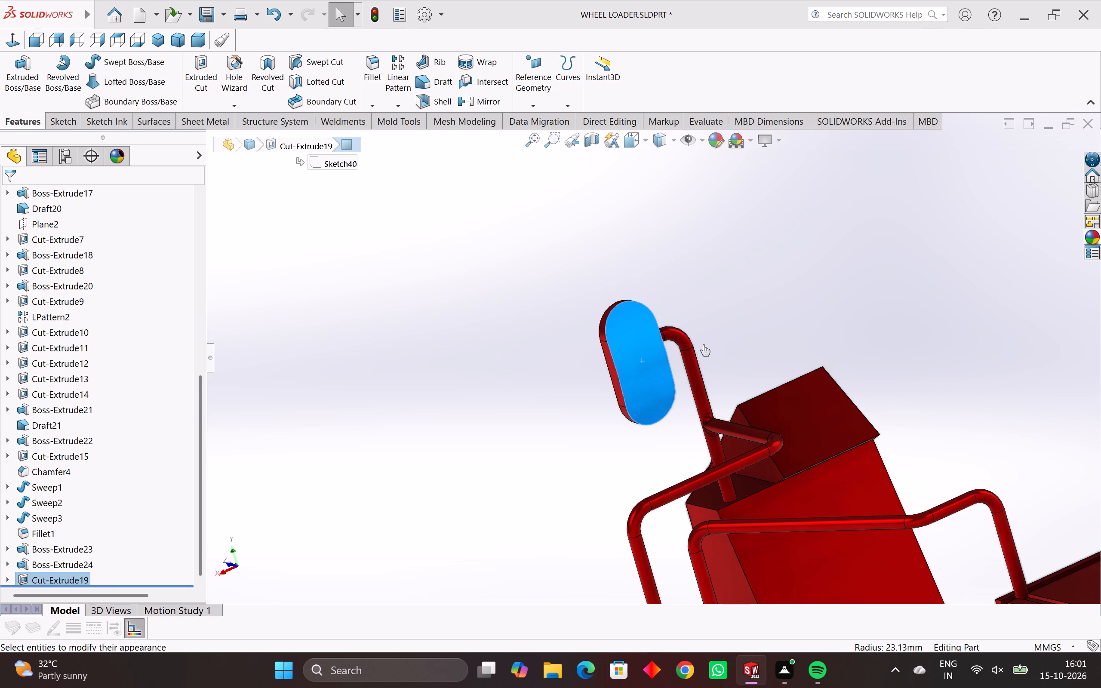
middle_click_drag(650, 345, 618, 341)
scroll(618, 341, "up", 5)
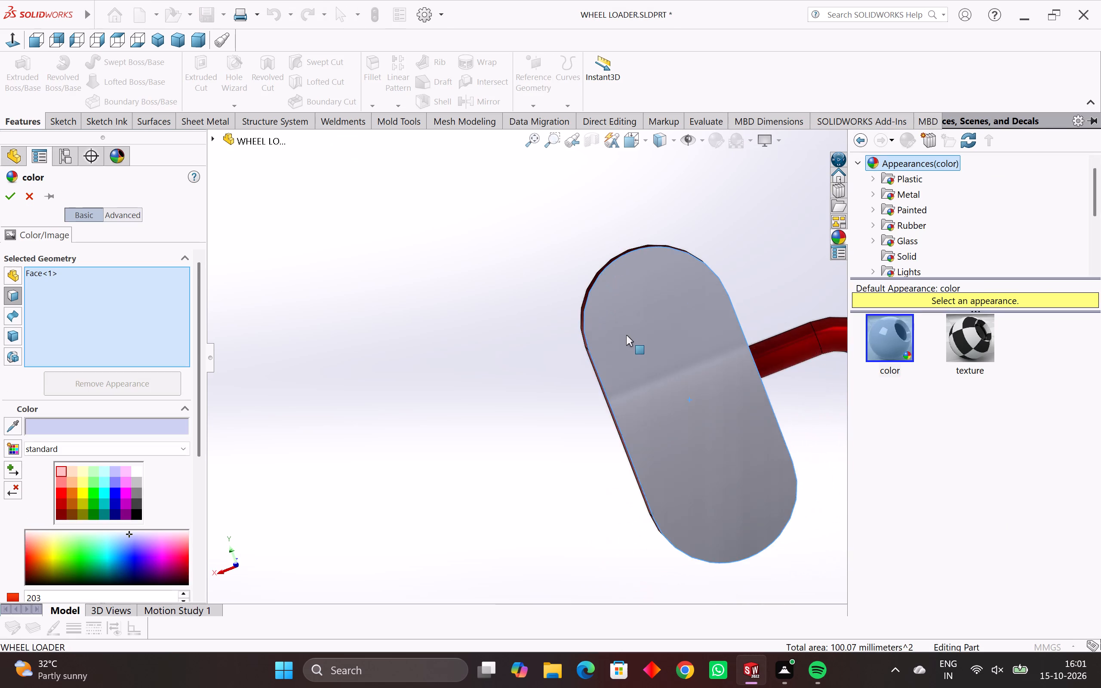
scroll(625, 335, "up", 2)
middle_click_drag(621, 336, 633, 378)
middle_click_drag(645, 352, 631, 307)
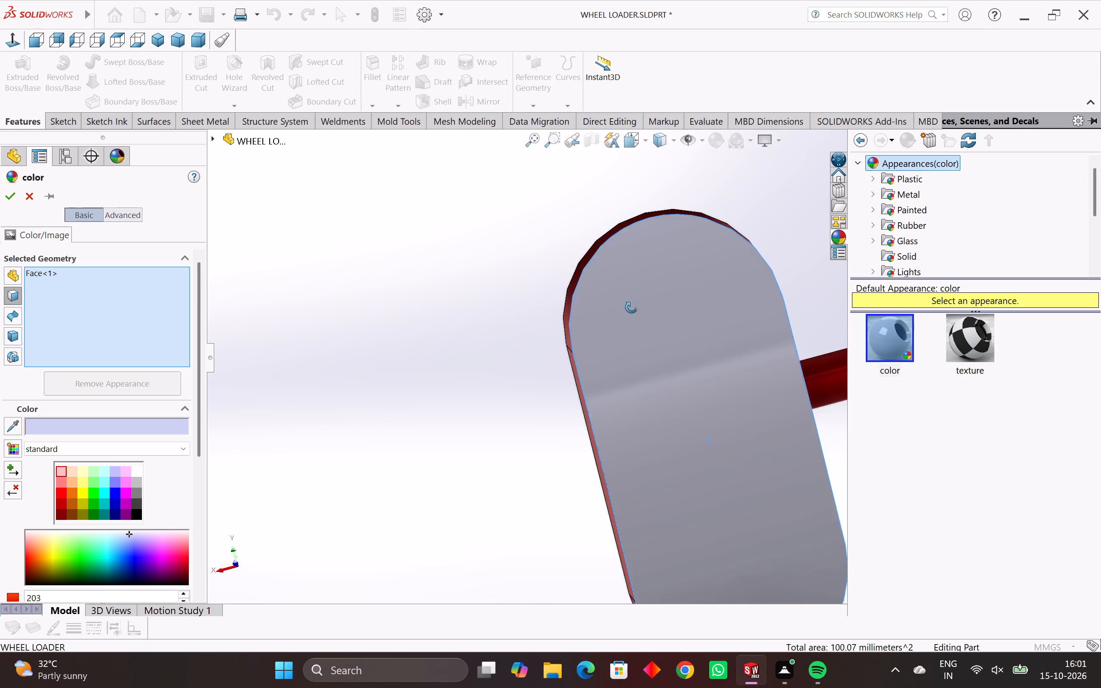
middle_click_drag(631, 307, 643, 337)
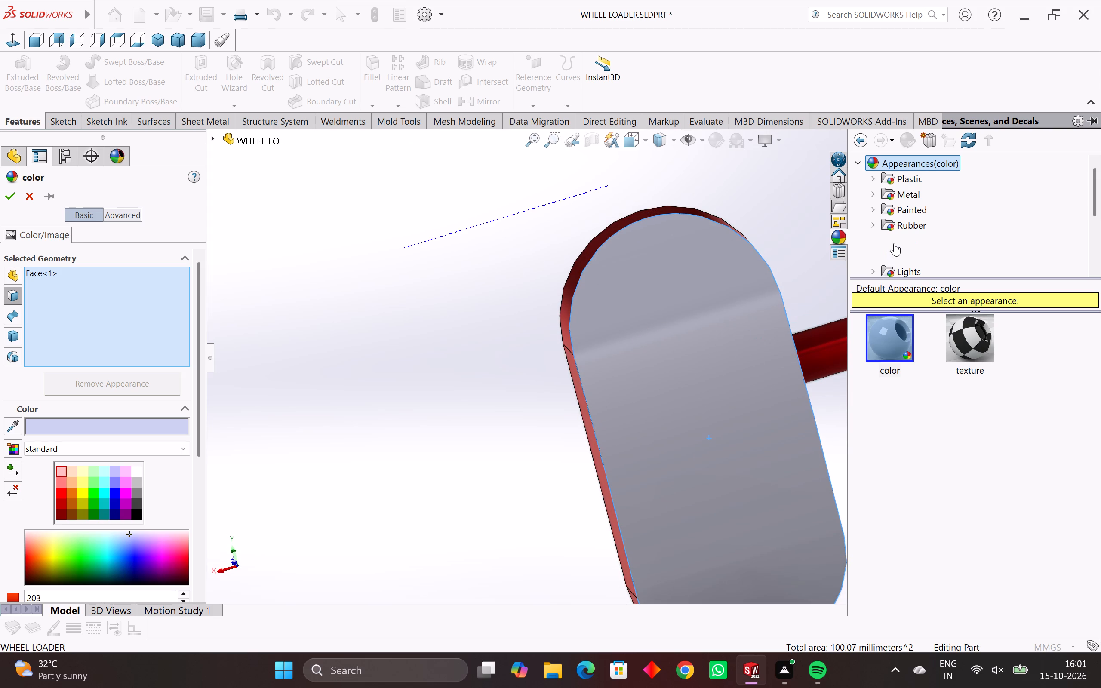
left_click(873, 240)
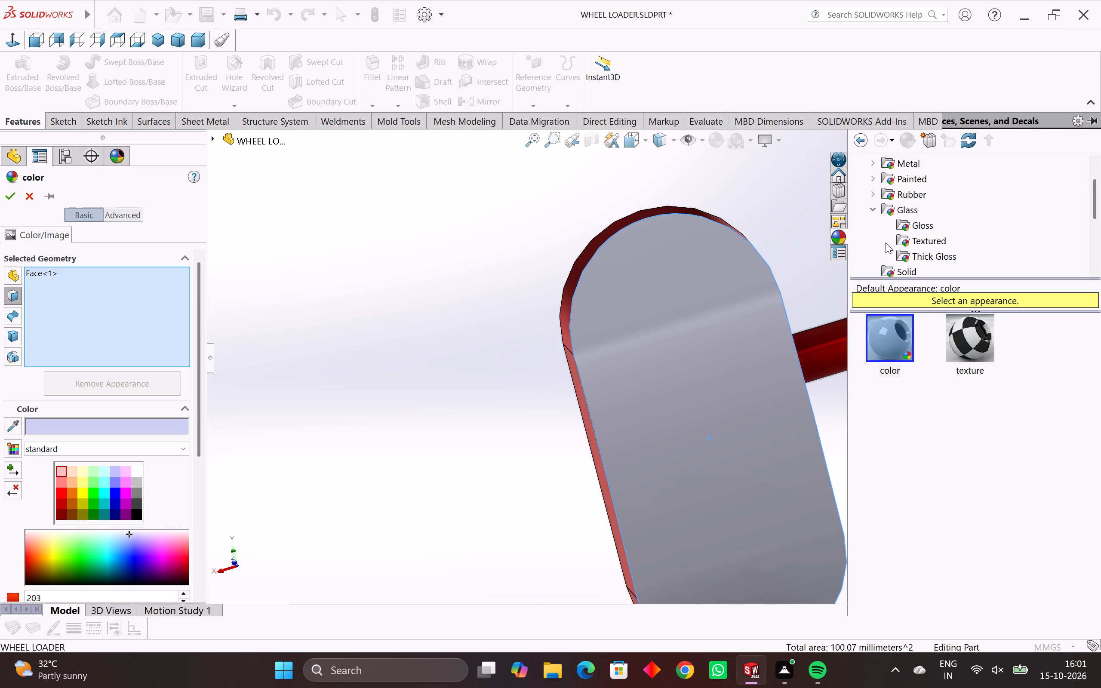
left_click(916, 225)
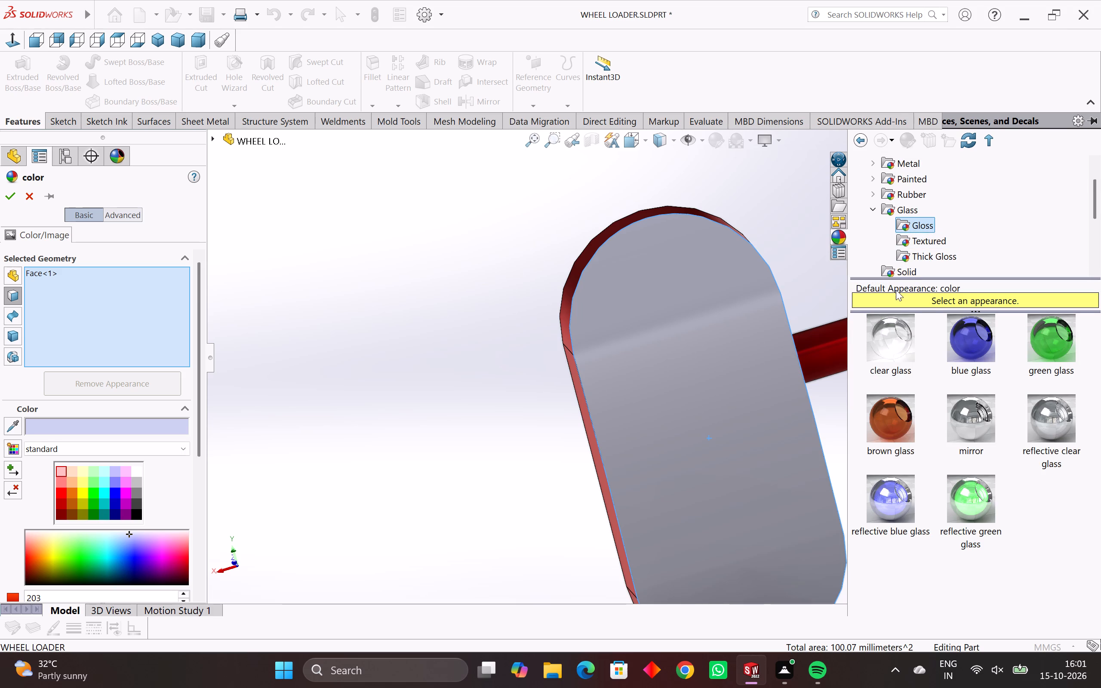
double_click(972, 414)
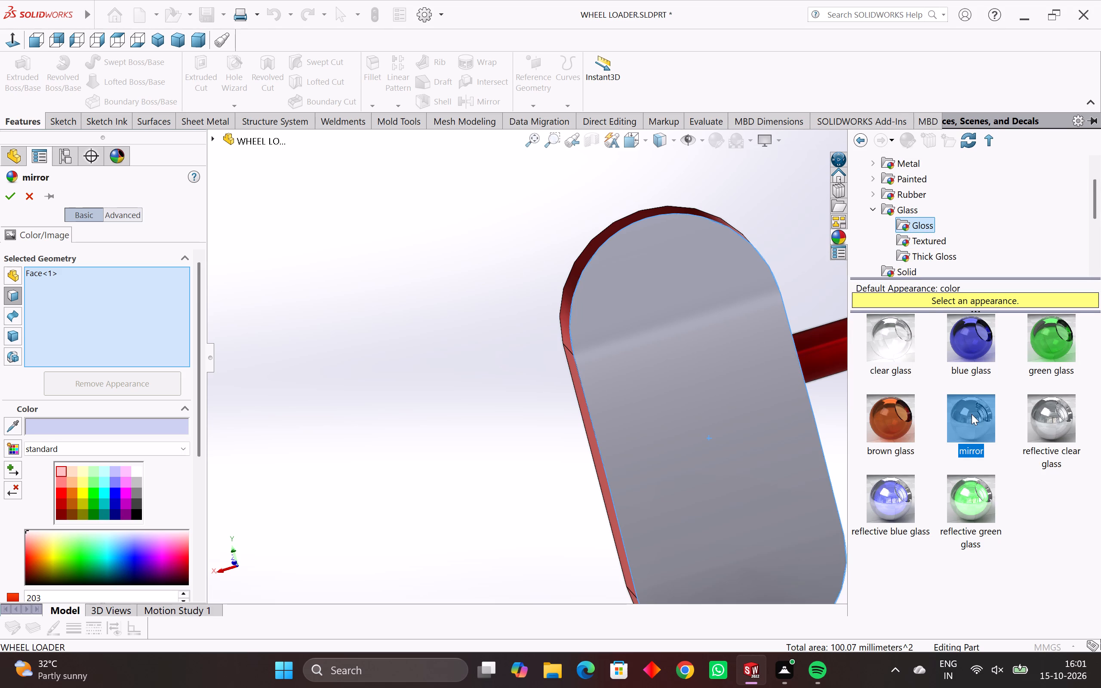
middle_click_drag(710, 402, 634, 371)
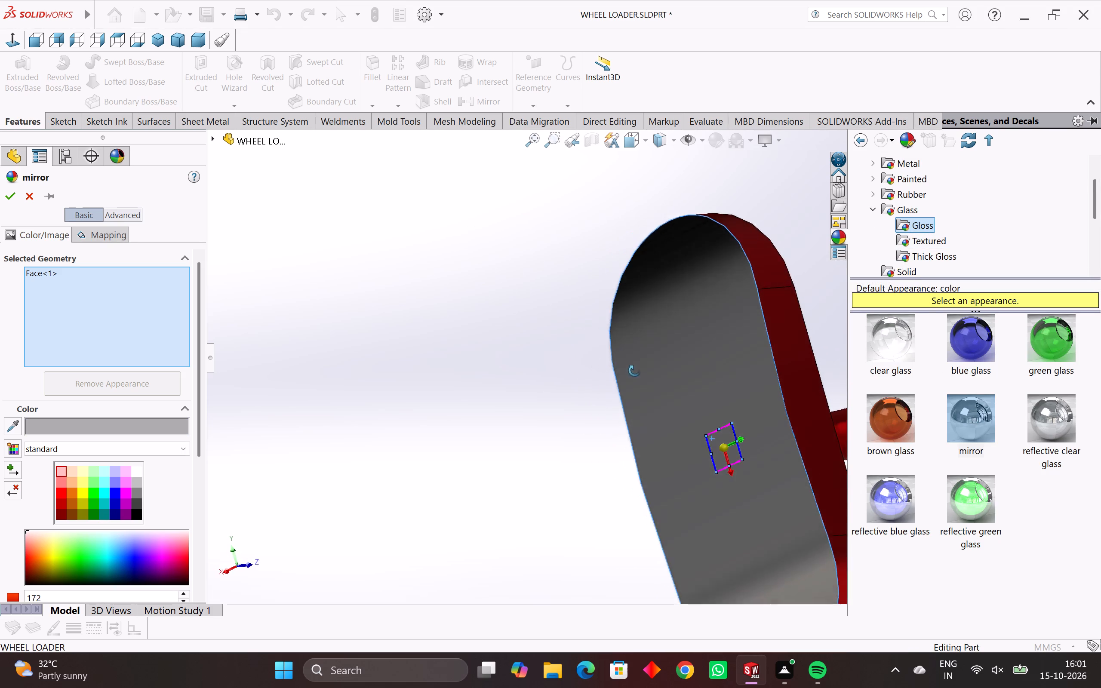
middle_click_drag(634, 371, 722, 386)
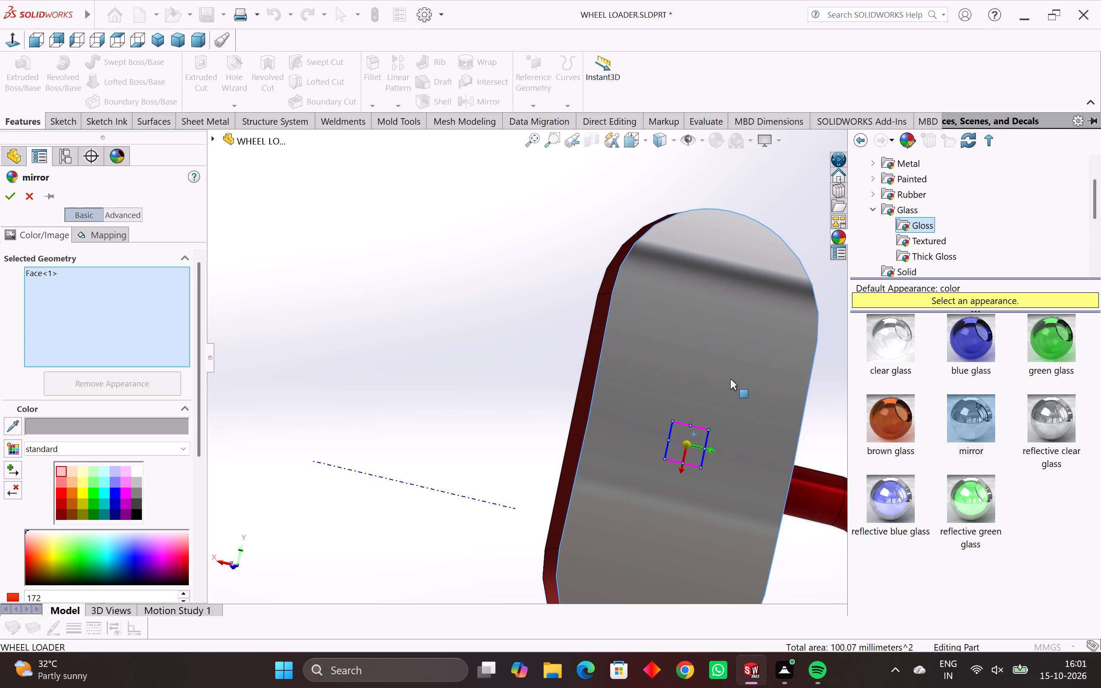
scroll(721, 384, "down", 3)
middle_click_drag(721, 384, 672, 408)
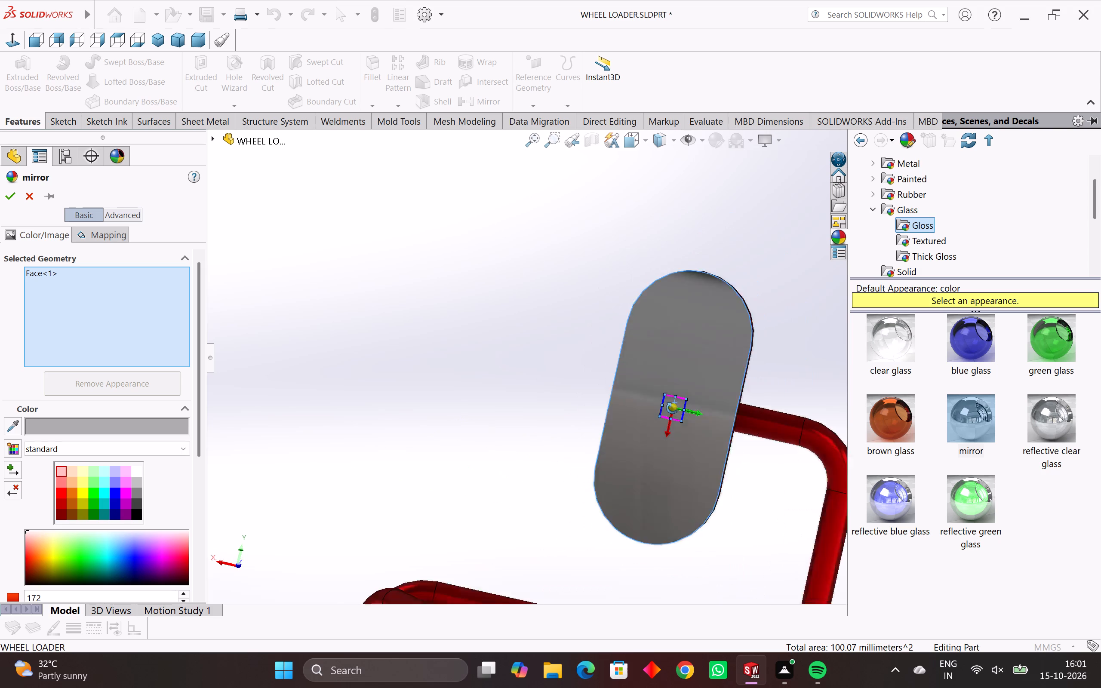
middle_click_drag(672, 408, 699, 442)
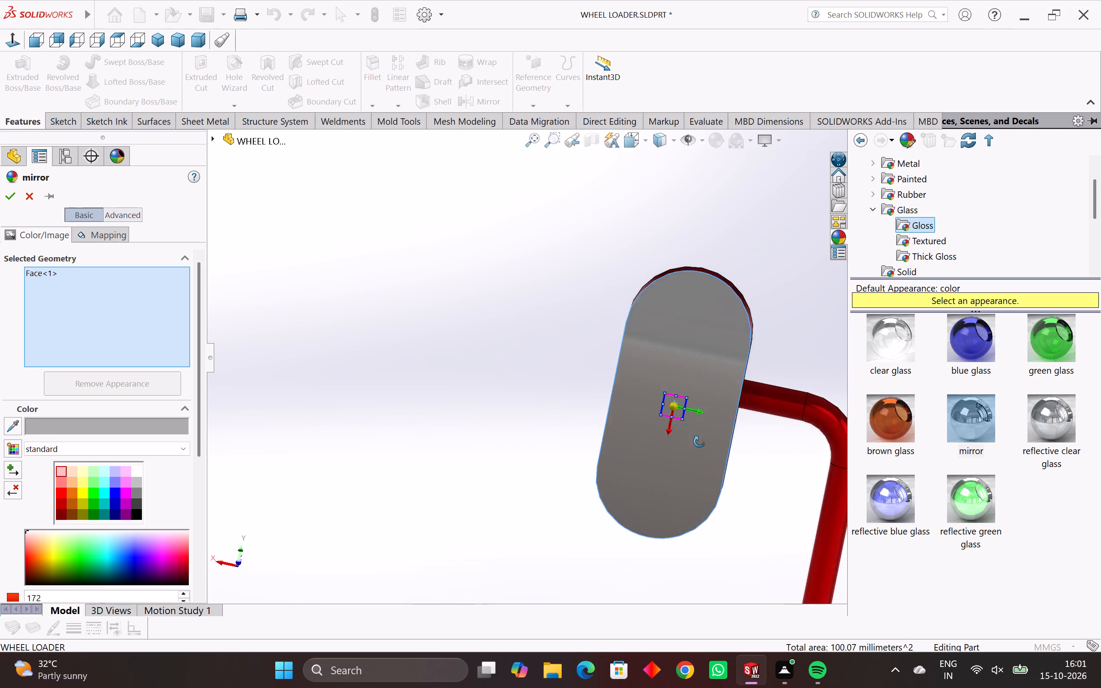
middle_click_drag(699, 442, 702, 473)
scroll(702, 473, "down", 6)
middle_click_drag(698, 460, 680, 399)
left_click(680, 399)
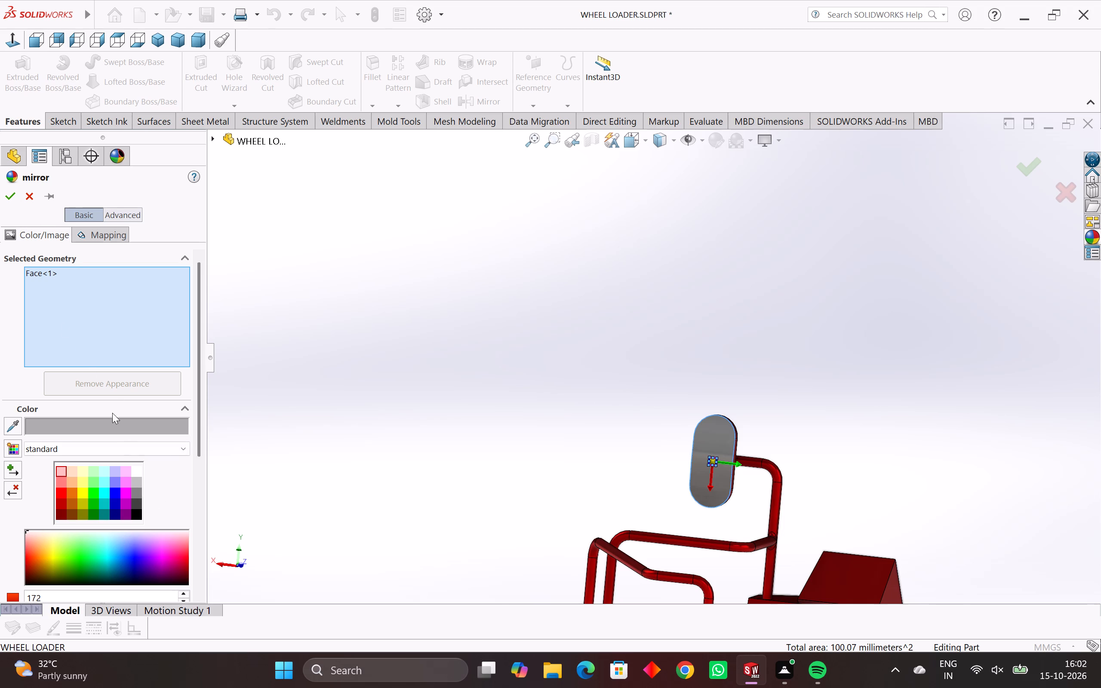
left_click(11, 197)
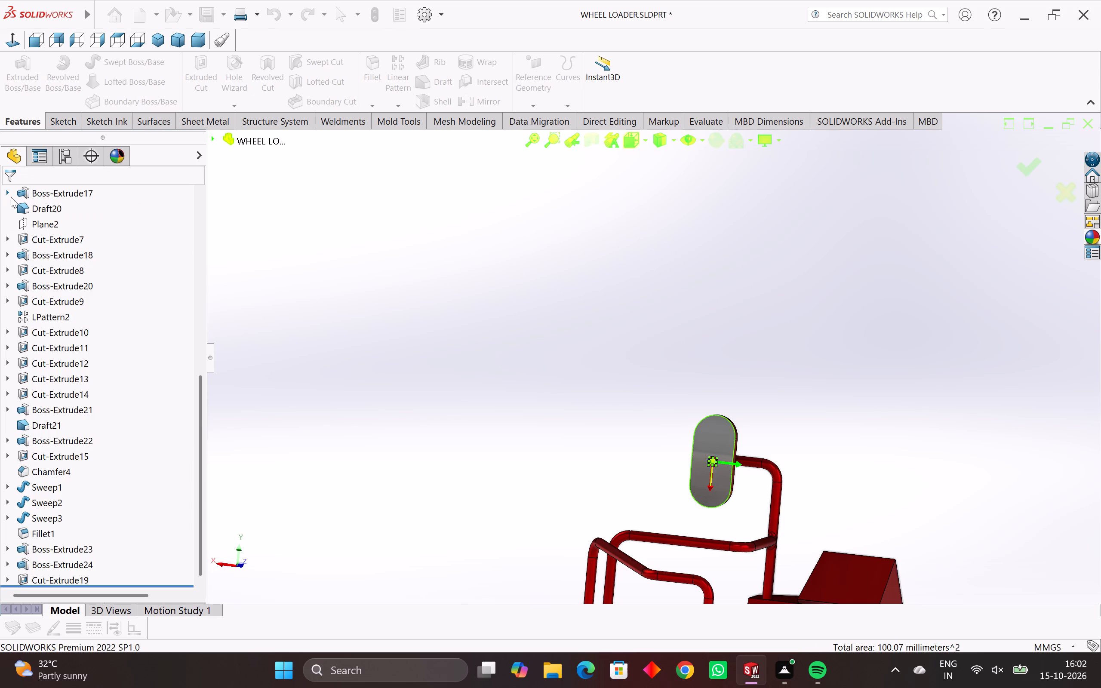
Examine the mirror finish on the fitting's curved outer face from several angles.
scroll(408, 478, "down", 1)
scroll(640, 496, "up", 4)
scroll(886, 416, "up", 3)
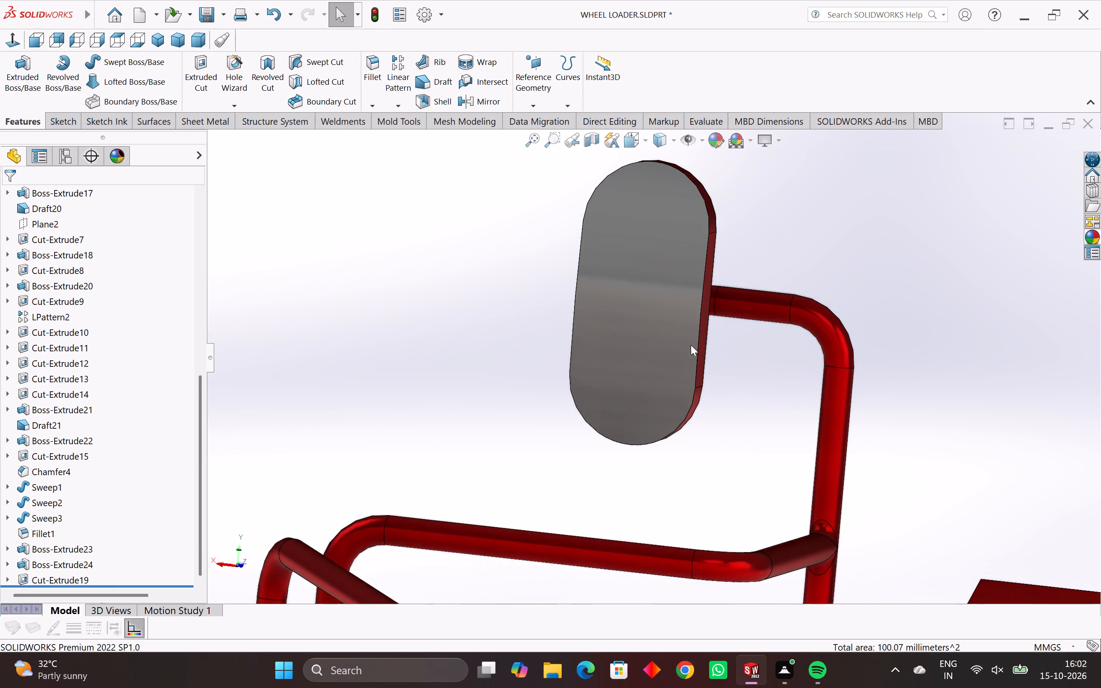
scroll(668, 338, "up", 1)
middle_click_drag(658, 336, 653, 340)
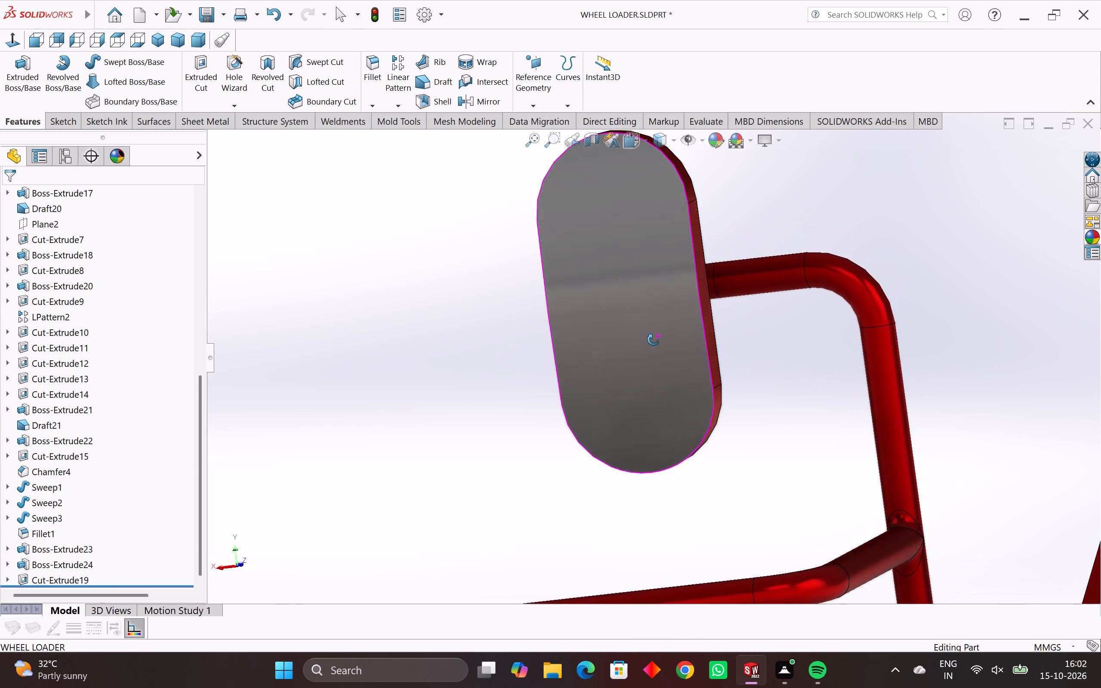
middle_click_drag(653, 340, 723, 352)
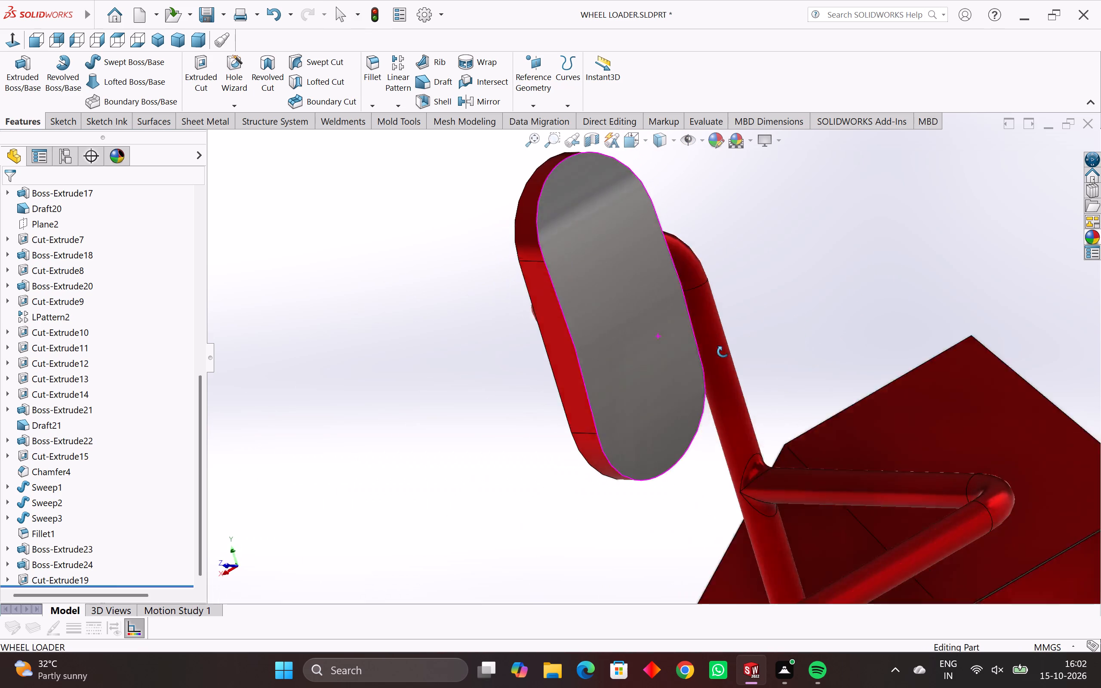
middle_click_drag(723, 352, 607, 368)
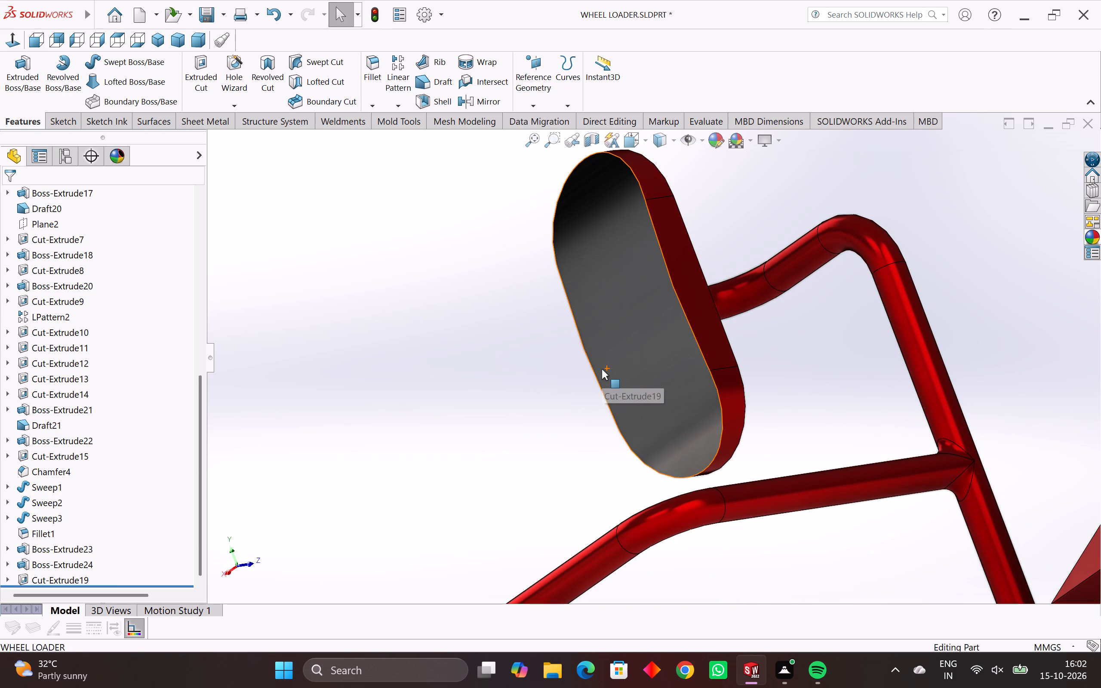
middle_click_drag(602, 369, 675, 431)
scroll(675, 431, "down", 1)
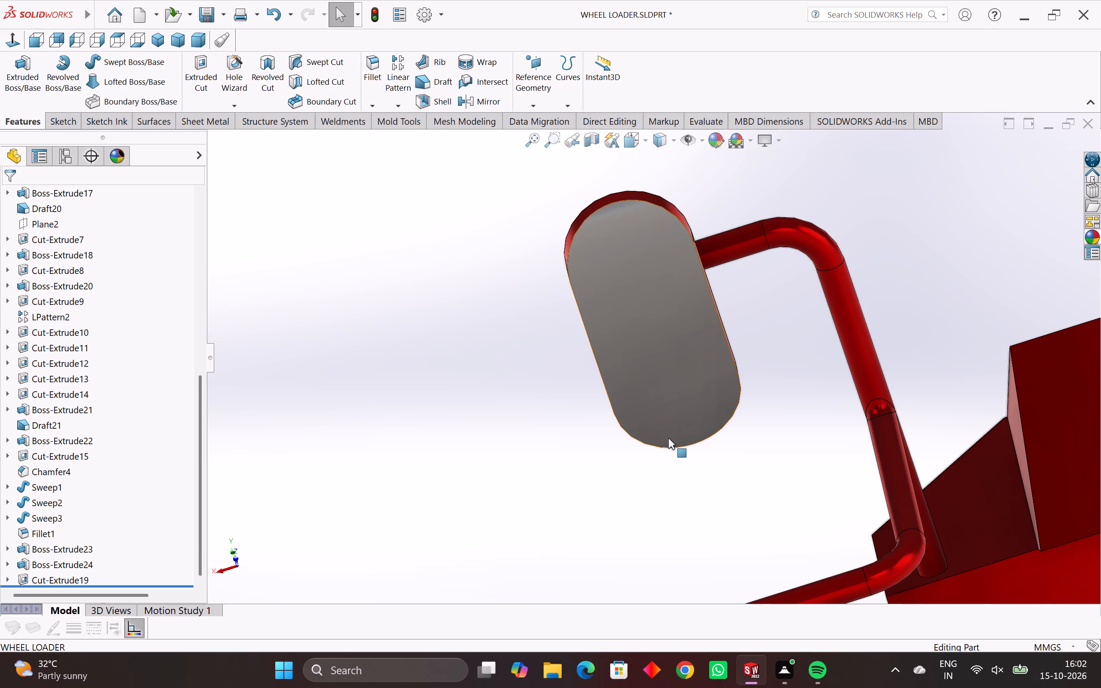
scroll(667, 438, "down", 2)
Start a sketch on the slot-shaped mirror's flat rear face and convert the face's outline into sketch entities.
middle_click_drag(659, 436, 752, 514)
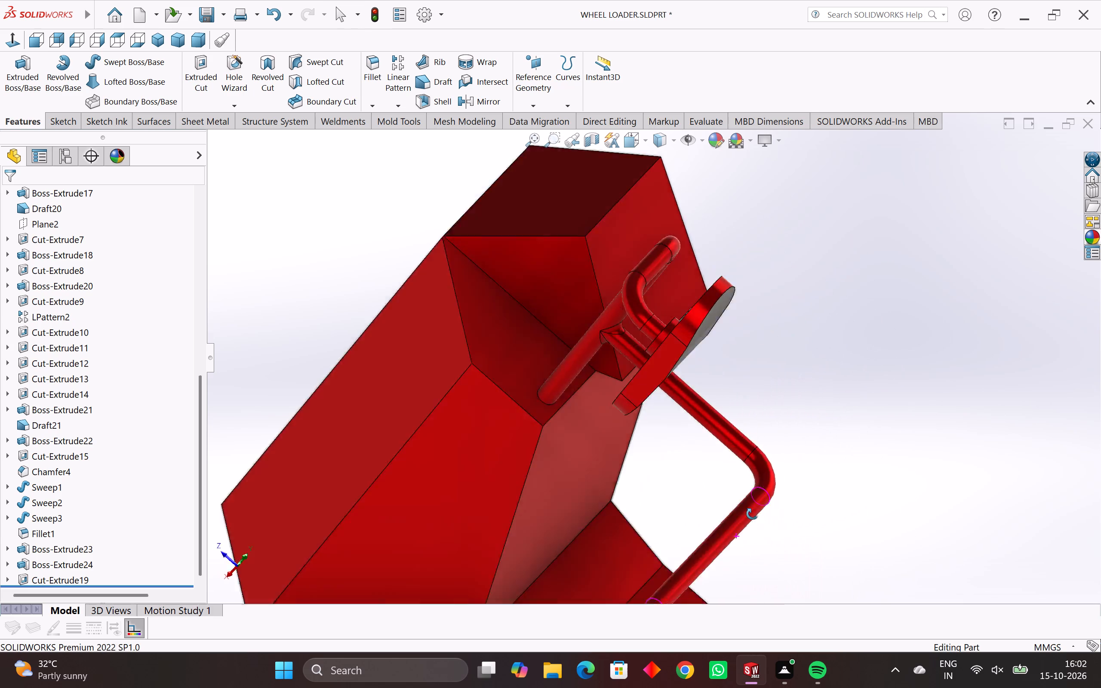
middle_click_drag(752, 514, 856, 667)
left_click(839, 519)
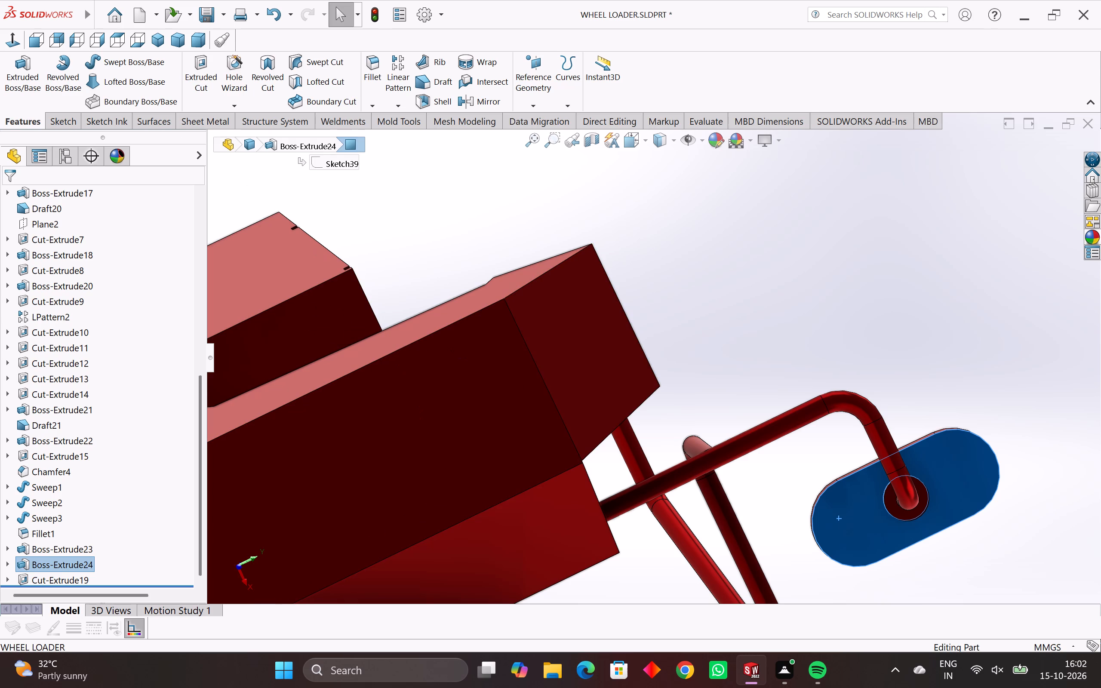
left_click(65, 117)
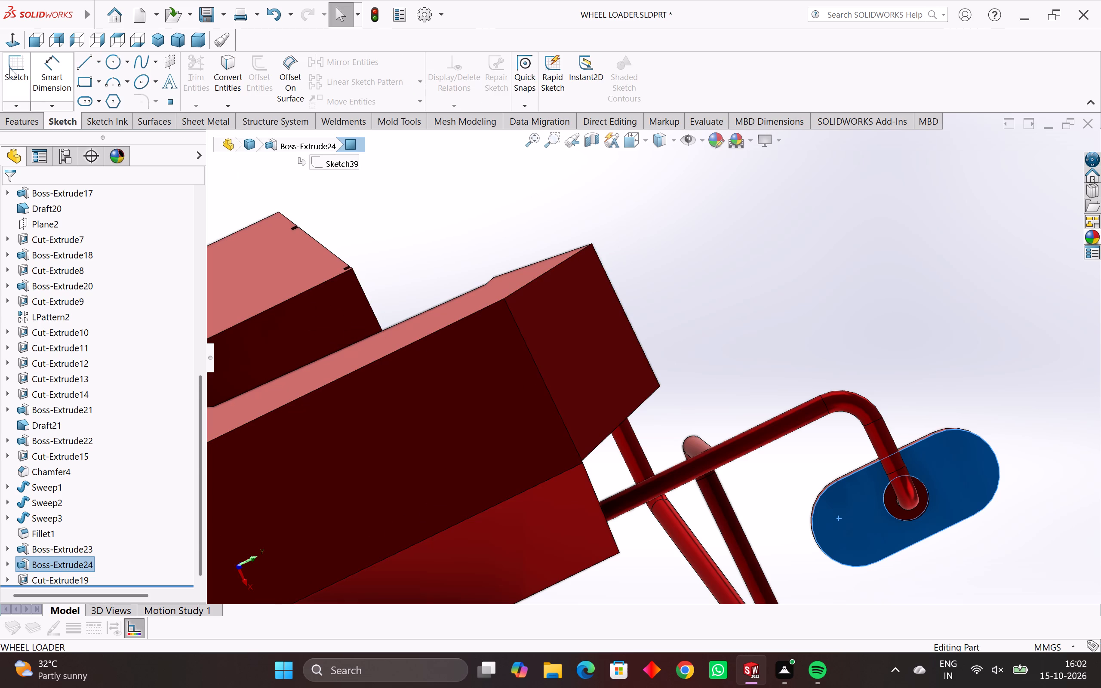
left_click(9, 68)
left_click_drag(223, 67, 220, 67)
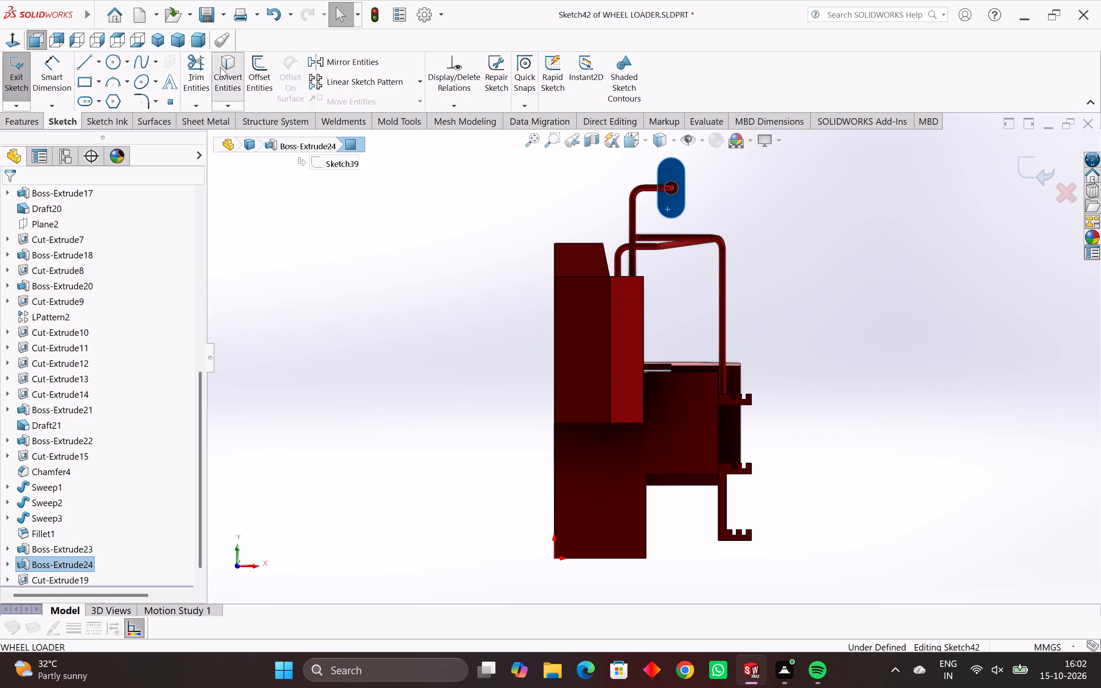
left_click_drag(220, 67, 218, 68)
Offset the converted slot outline inward by 0.35 mm on the mirror's rear face.
scroll(621, 216, "up", 3)
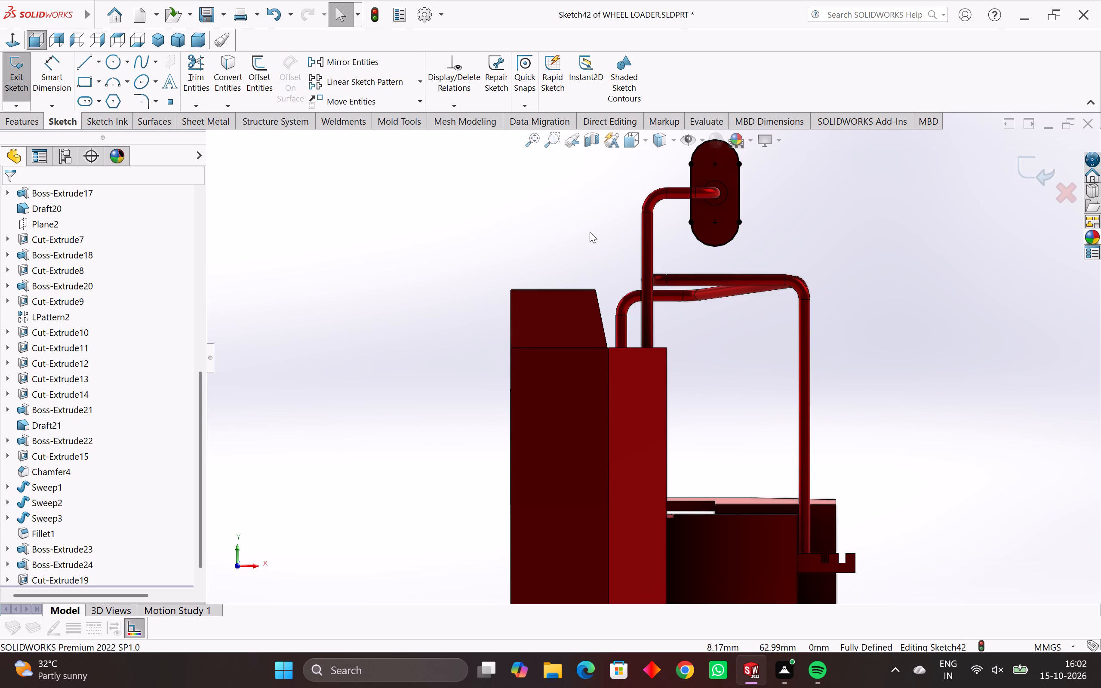
scroll(708, 202, "up", 8)
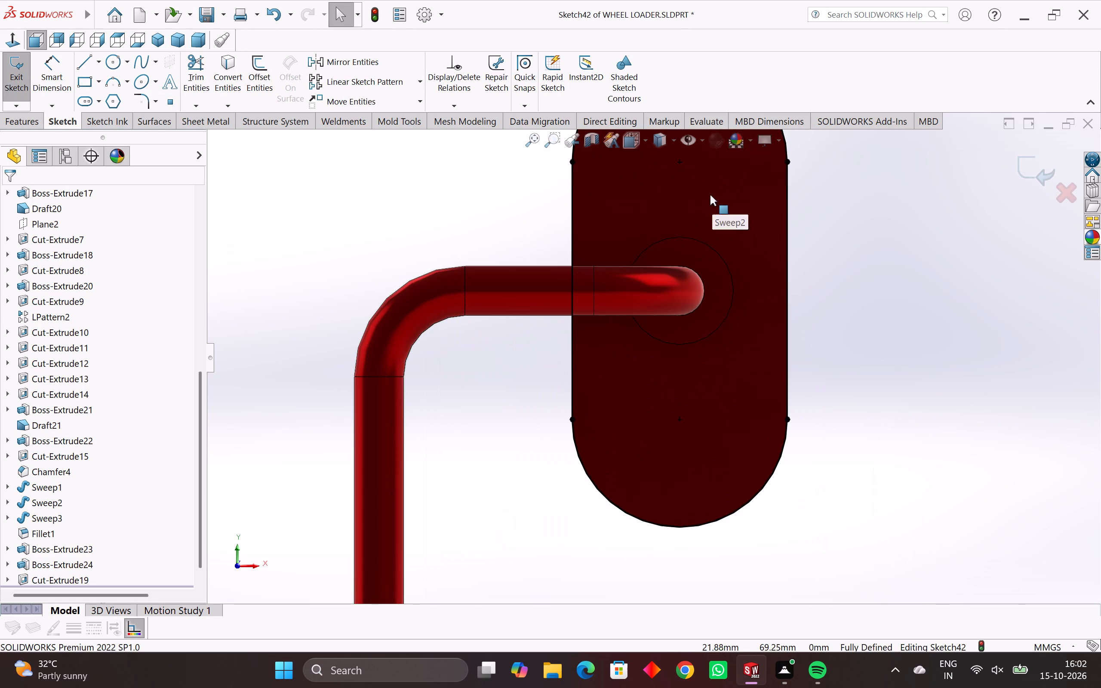
middle_click_drag(709, 204, 698, 236)
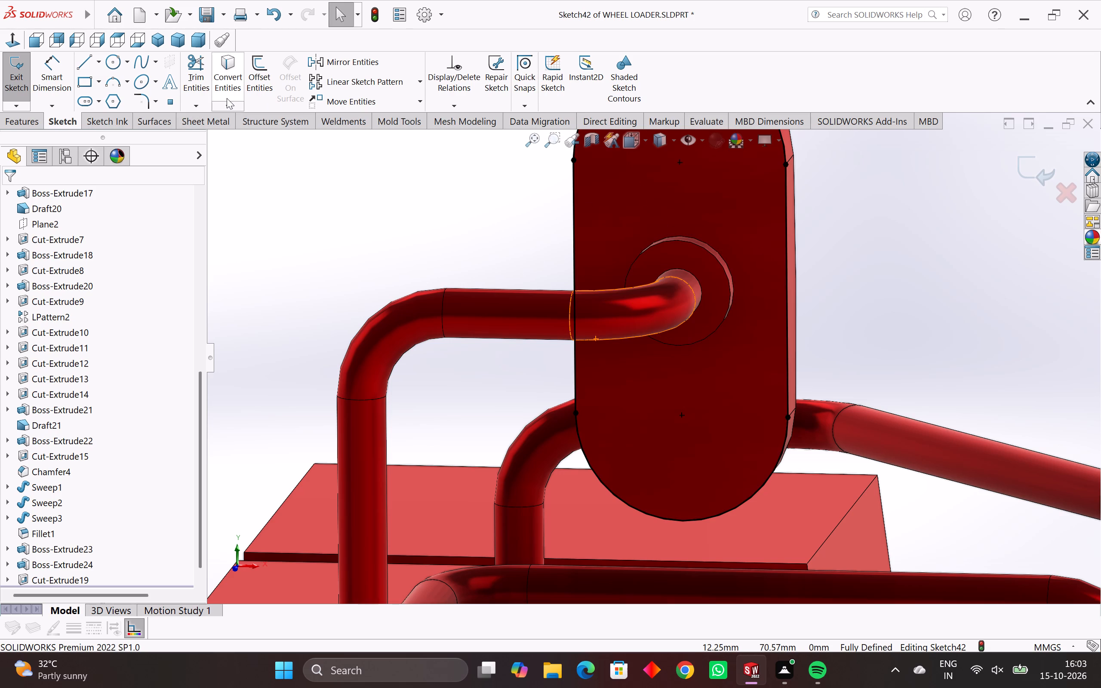
left_click(261, 83)
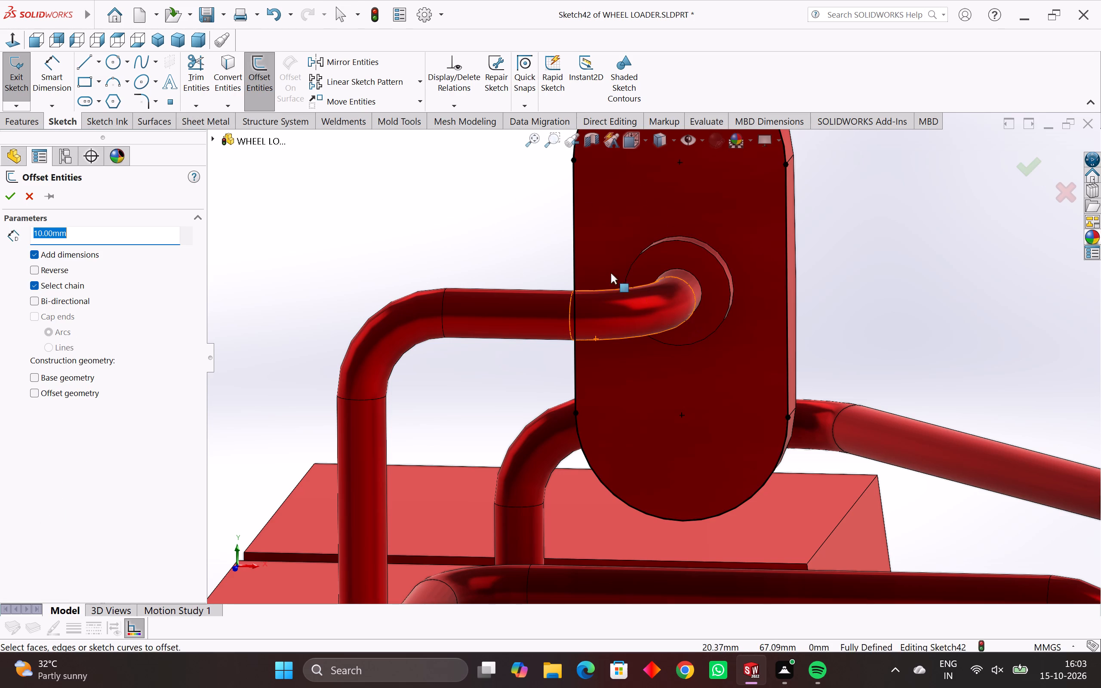
type(".35")
key("Return")
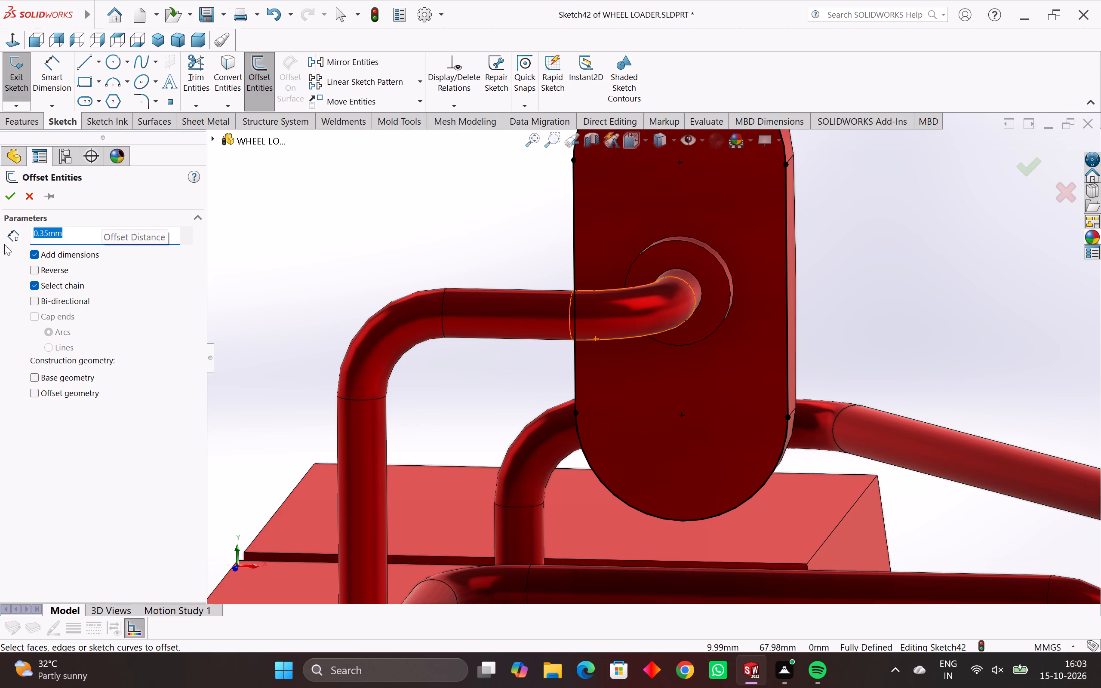
scroll(747, 237, "up", 3)
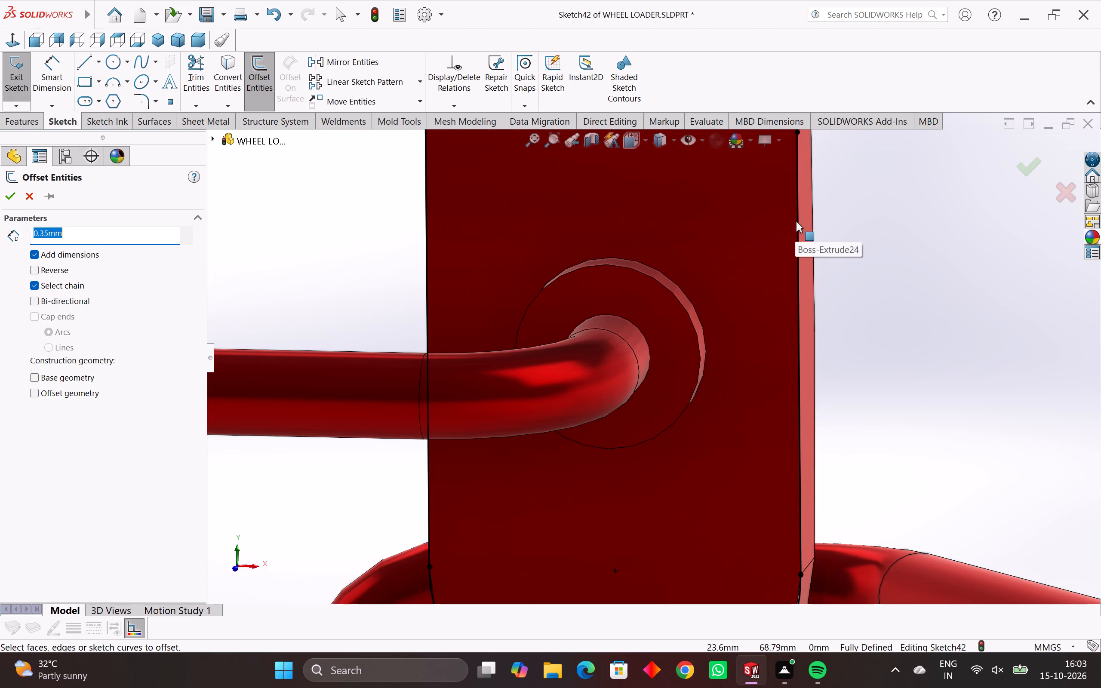
left_click(796, 221)
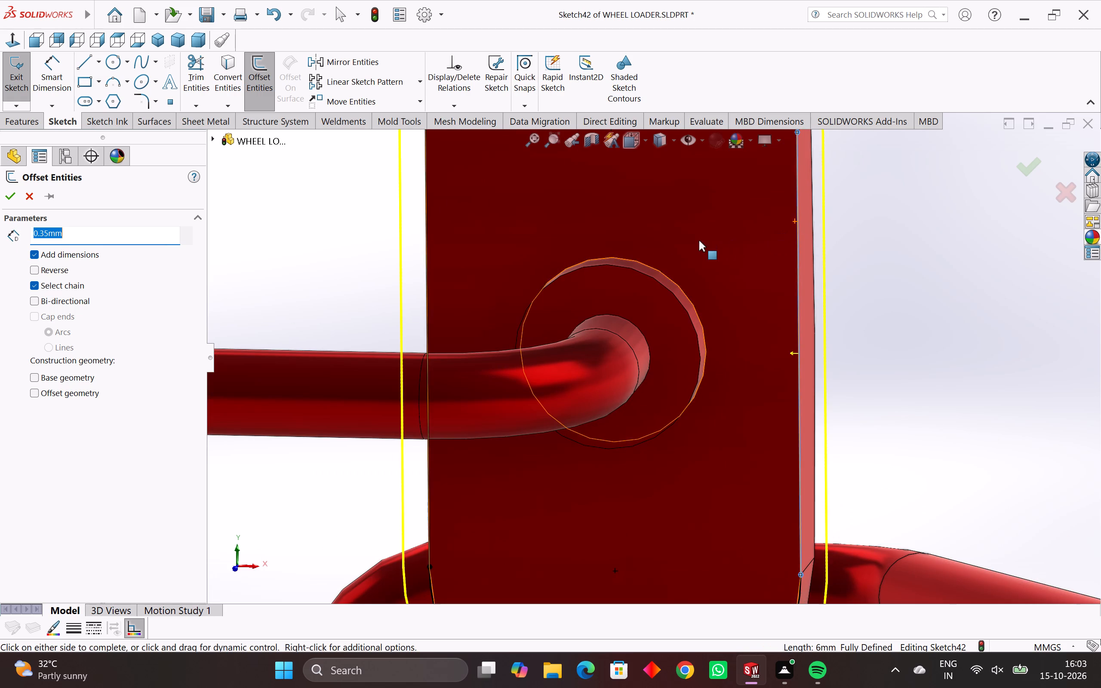
scroll(699, 240, "down", 4)
left_click(37, 271)
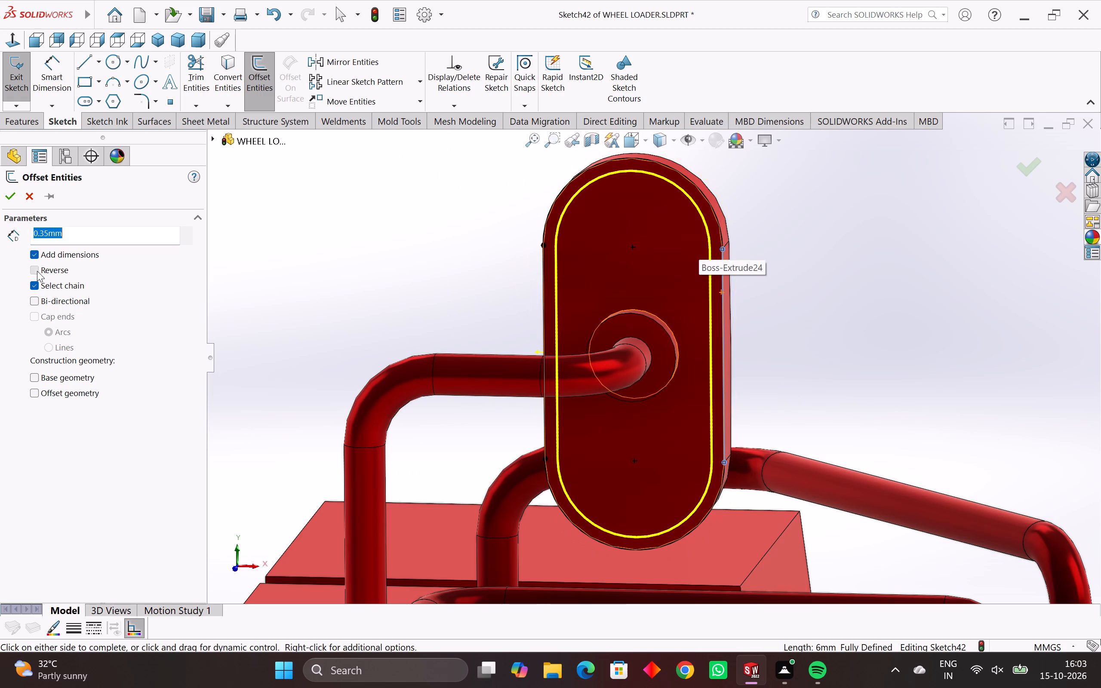
left_click(8, 200)
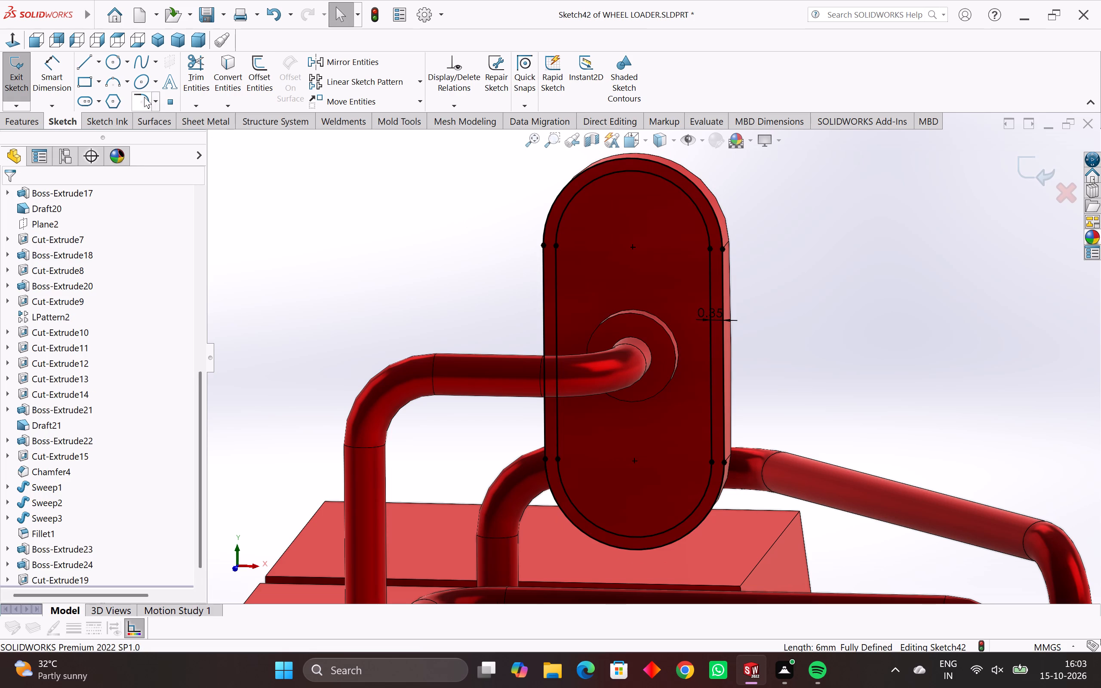
Extrude the ring between the two slot outlines as a 0.25 mm blind boss merged with the mirror housing.
left_click(22, 123)
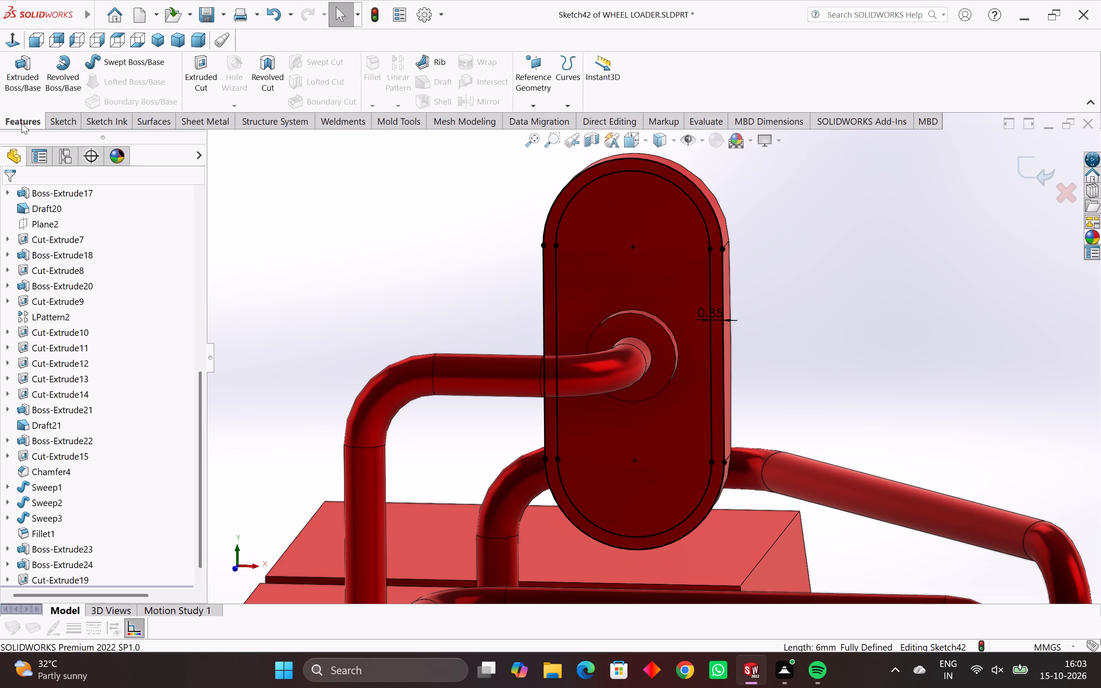
left_click(34, 75)
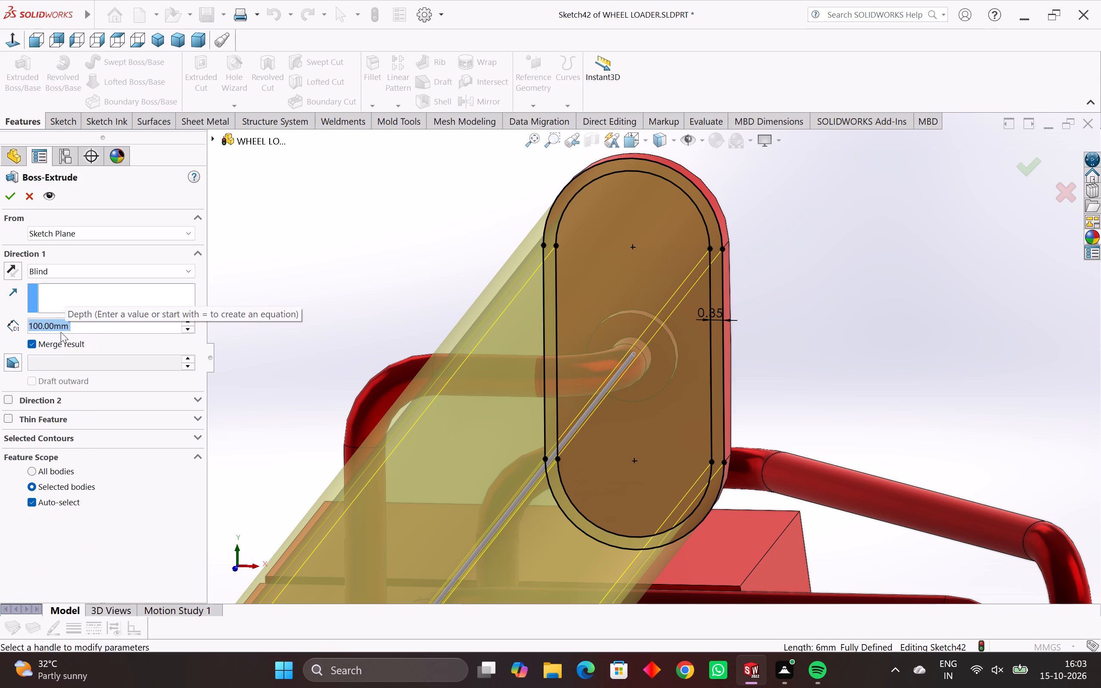
type(".25")
key("Return")
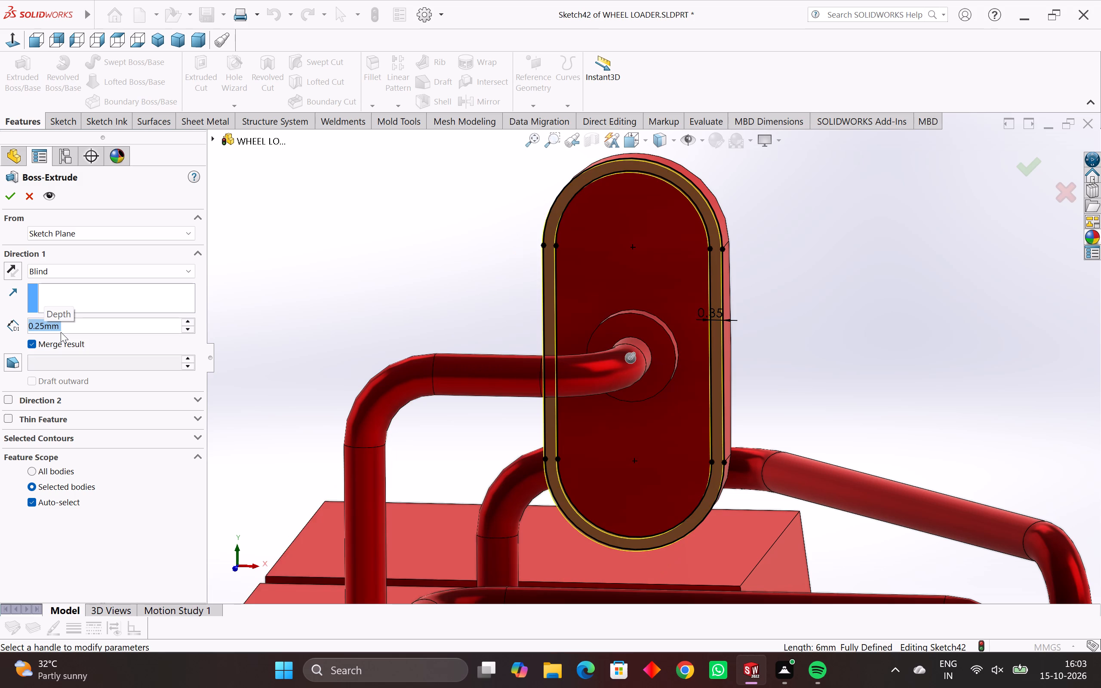
key("Return")
Examine the mirror's raised rear rim, its reflective face and the handrail joints from several angles.
middle_click_drag(456, 393, 425, 402)
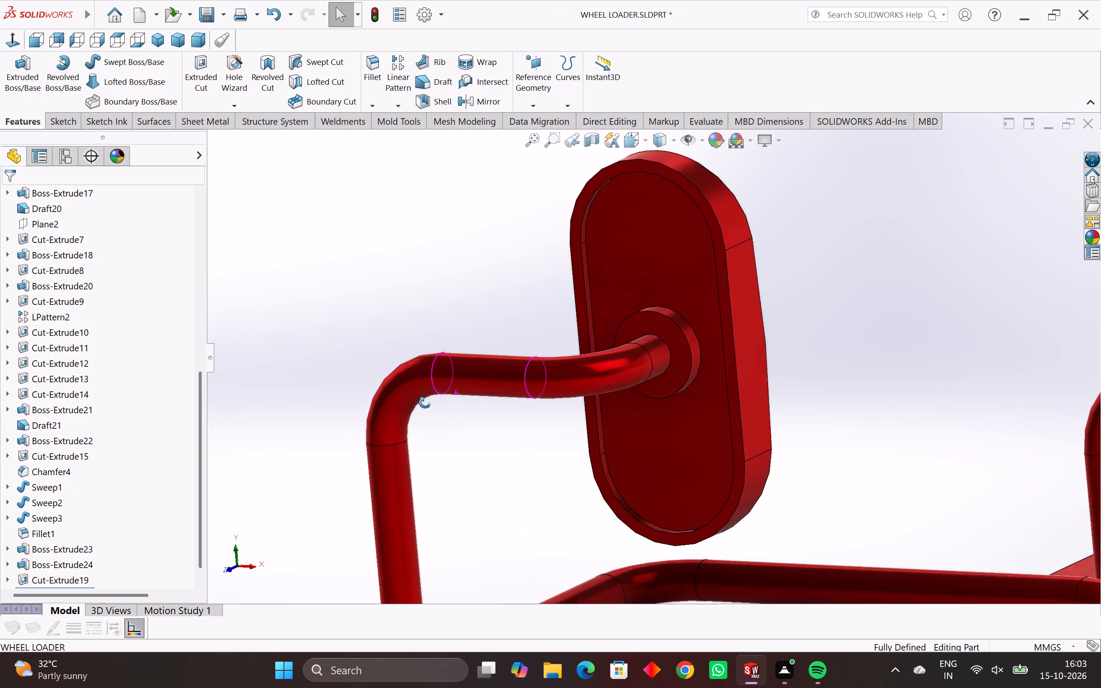
middle_click_drag(425, 402, 421, 558)
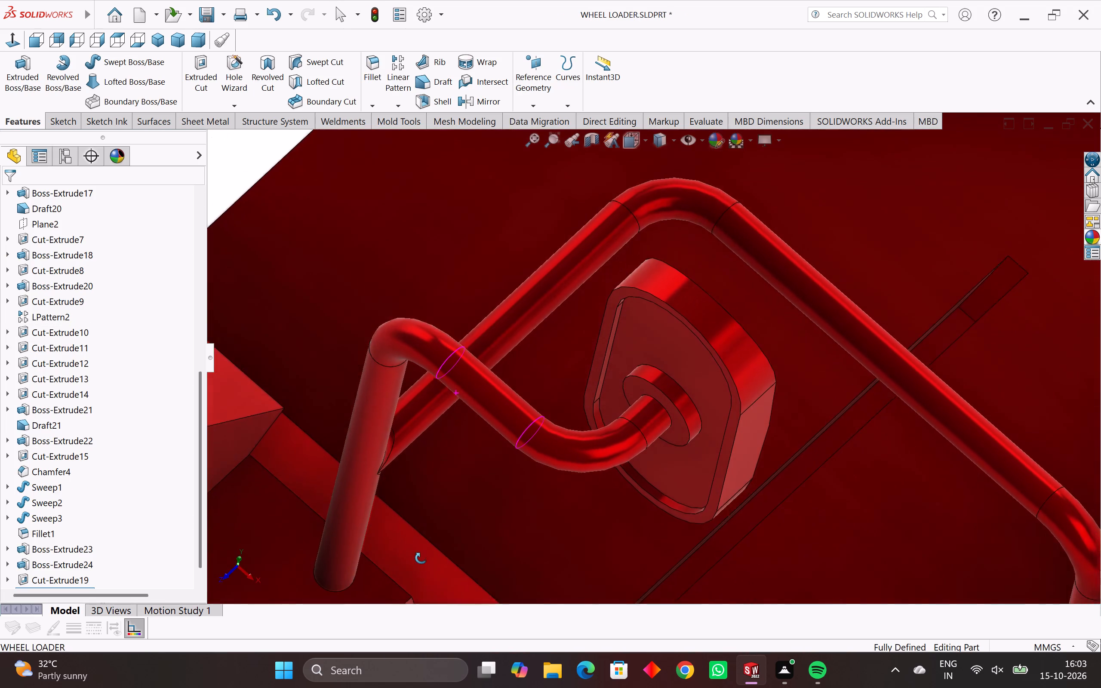
middle_click_drag(421, 558, 320, 621)
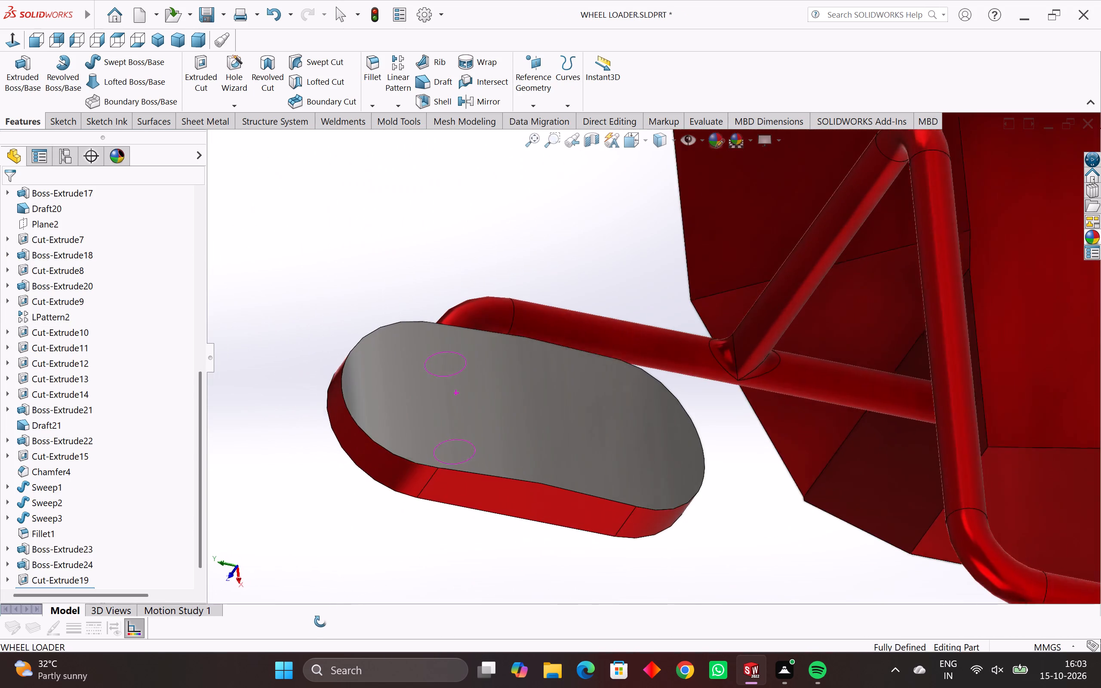
middle_click_drag(320, 621, 316, 629)
middle_click_drag(439, 546, 361, 610)
scroll(361, 610, "down", 2)
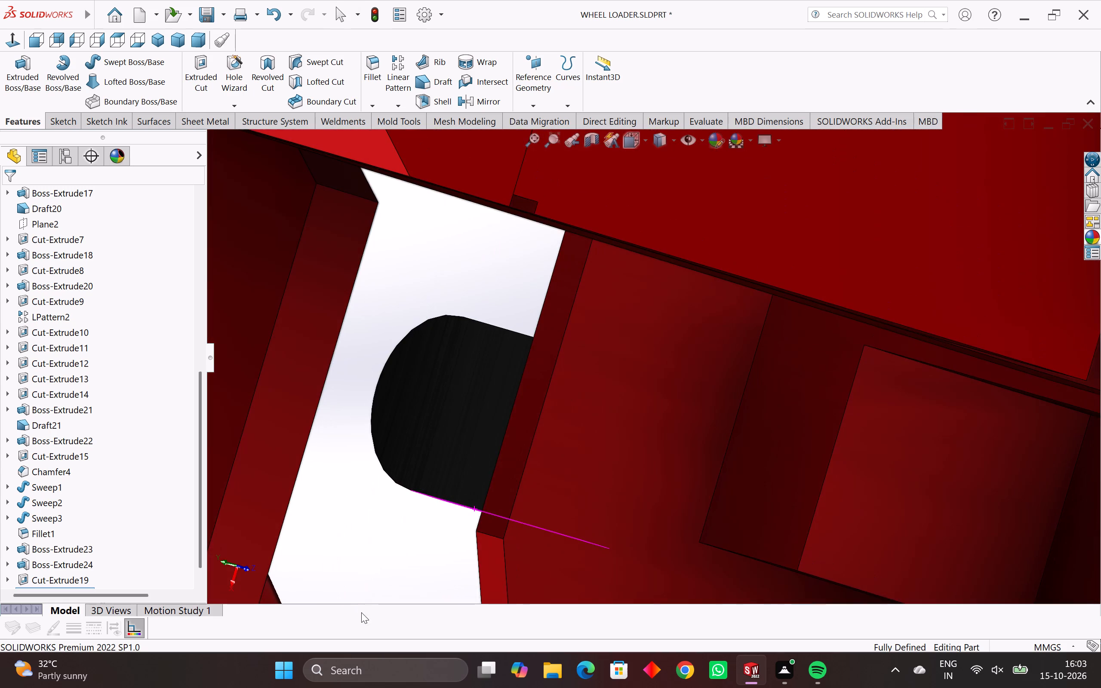
scroll(361, 612, "down", 1)
scroll(431, 516, "down", 3)
middle_click_drag(439, 509, 528, 573)
scroll(502, 481, "down", 4)
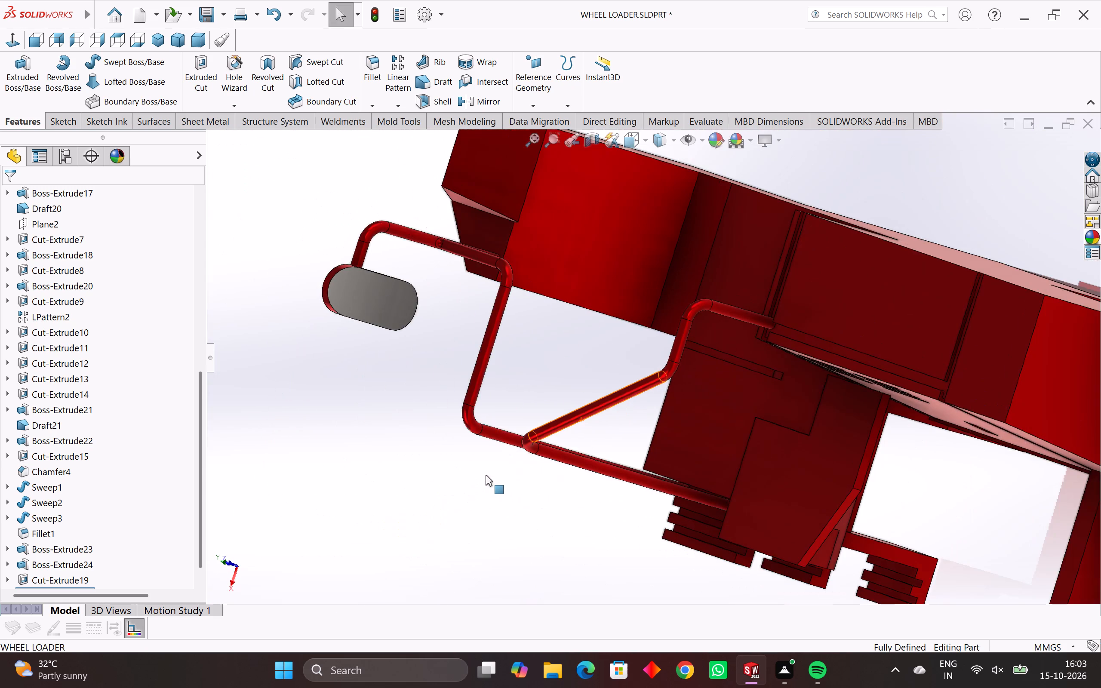
middle_click_drag(445, 433, 403, 478)
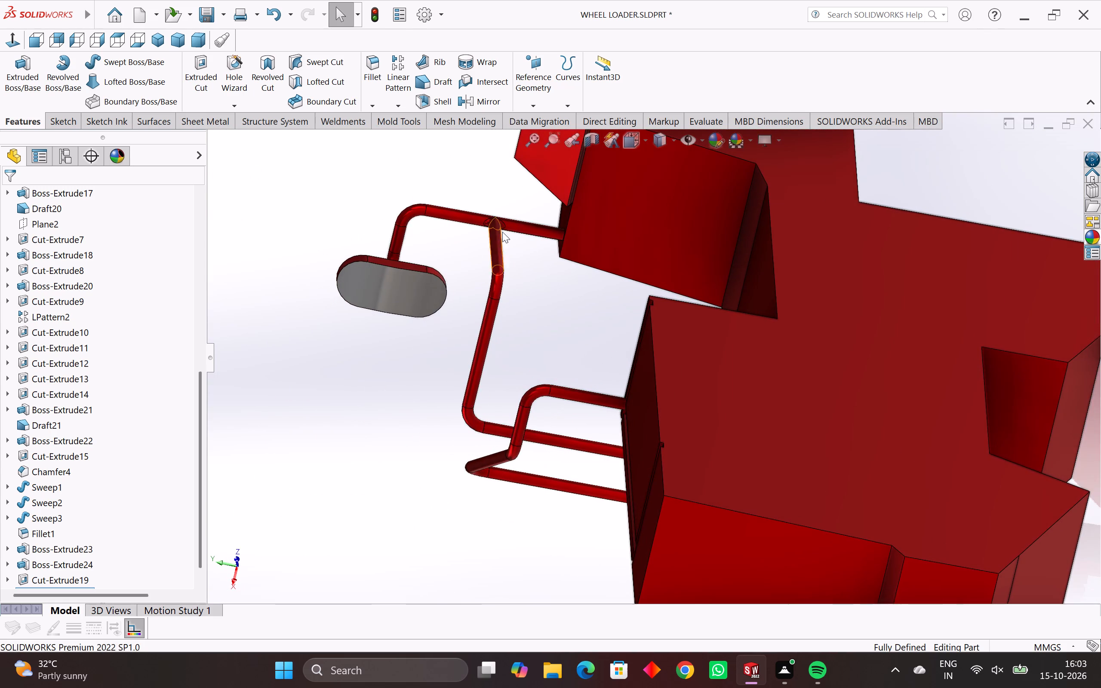
scroll(506, 230, "up", 4)
scroll(492, 280, "up", 5)
scroll(634, 243, "up", 4)
scroll(602, 254, "down", 5)
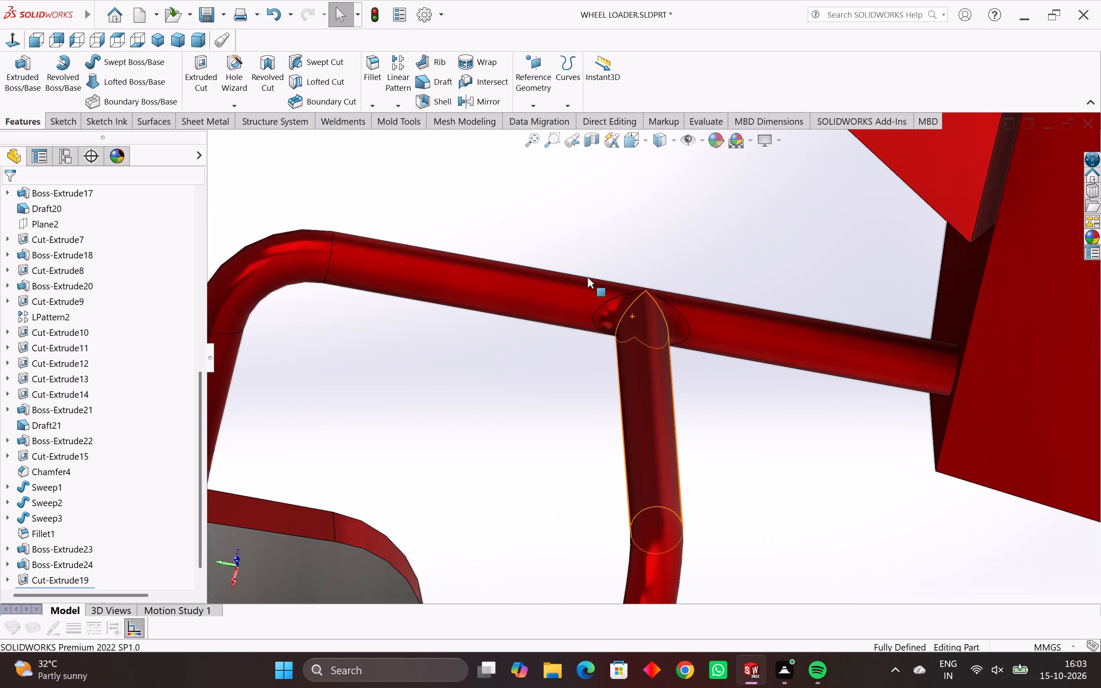
scroll(587, 277, "down", 3)
scroll(587, 278, "up", 2)
scroll(683, 390, "up", 3)
middle_click_drag(683, 390, 674, 440)
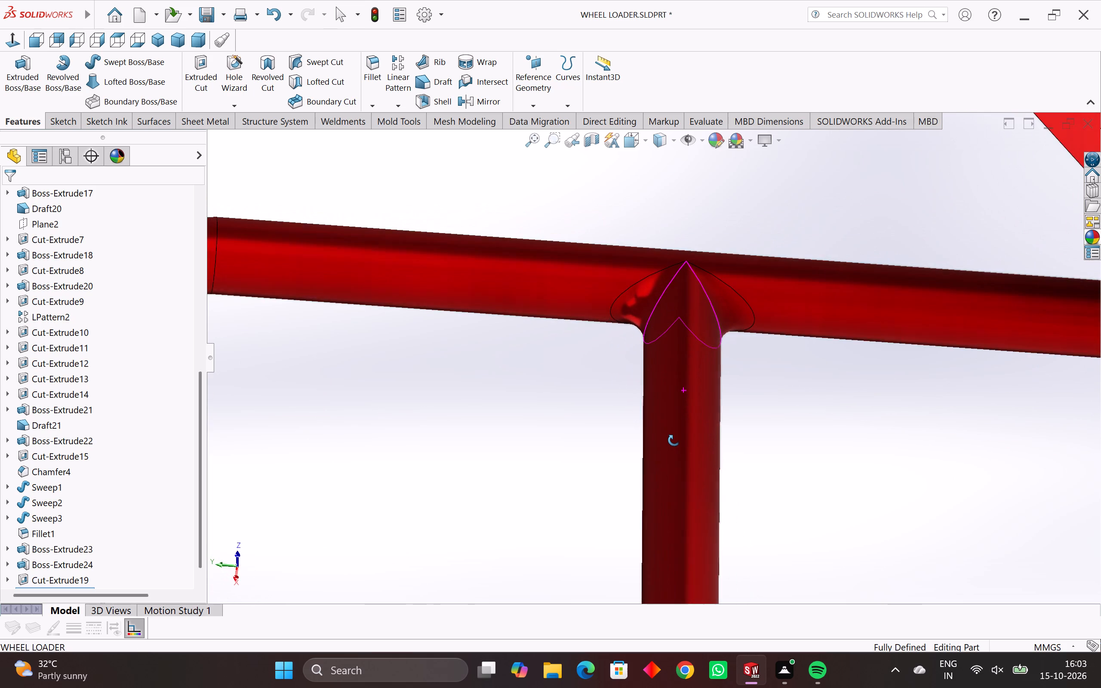
middle_click_drag(674, 440, 667, 418)
scroll(667, 418, "up", 1)
scroll(661, 411, "down", 6)
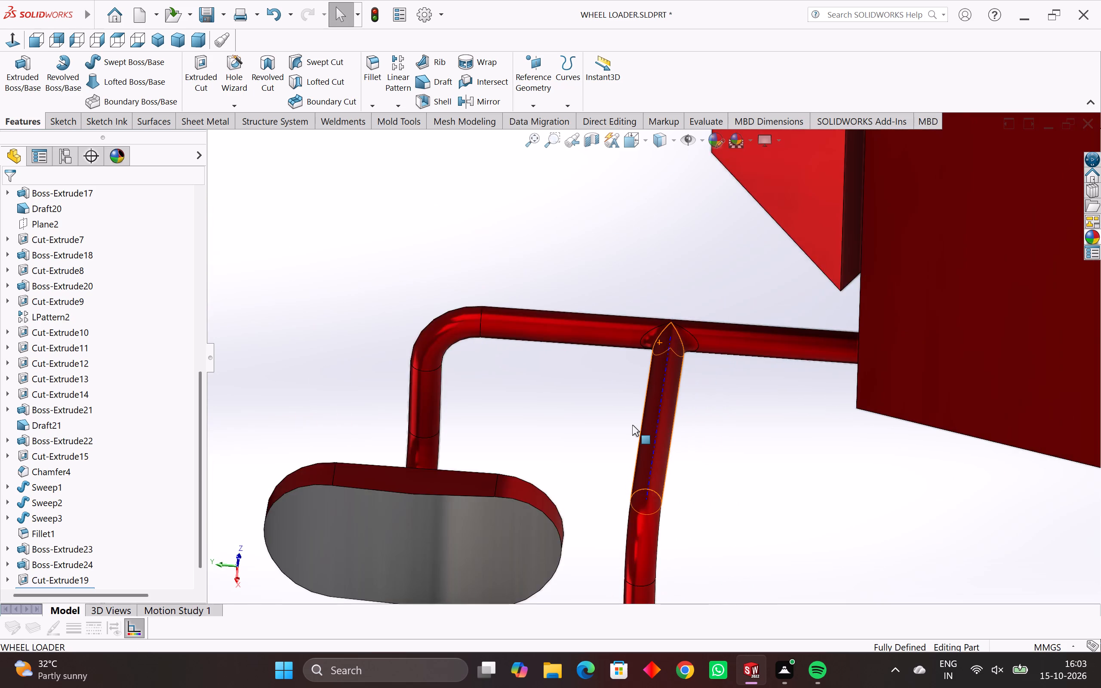
scroll(632, 425, "down", 5)
middle_click_drag(625, 439, 677, 458)
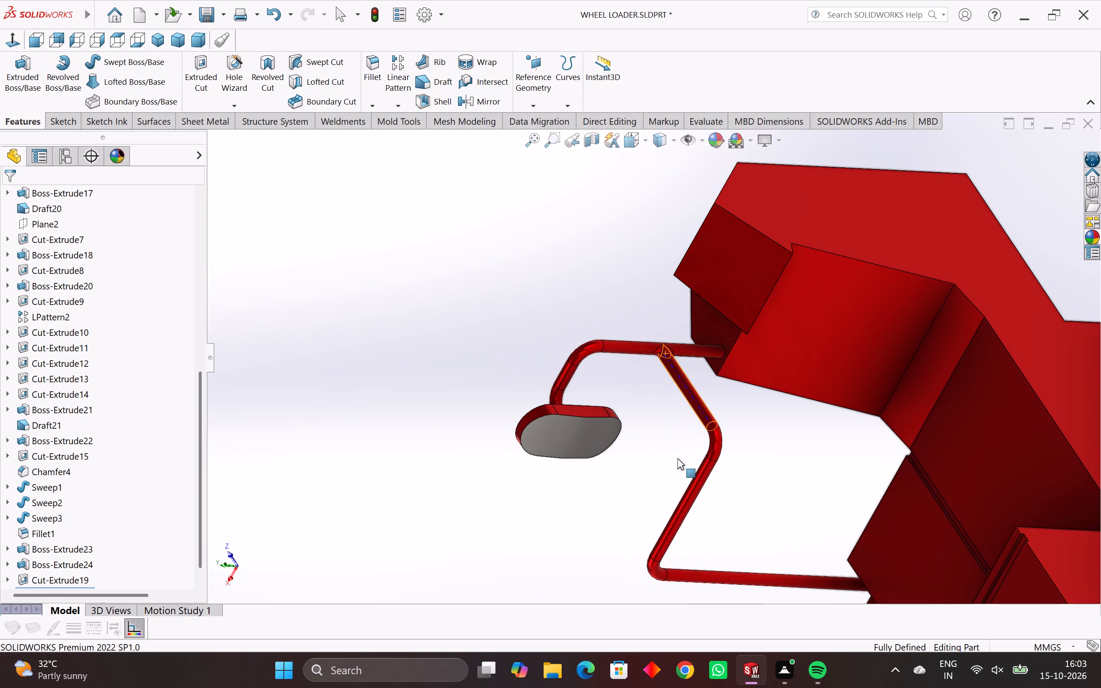
scroll(677, 458, "down", 1)
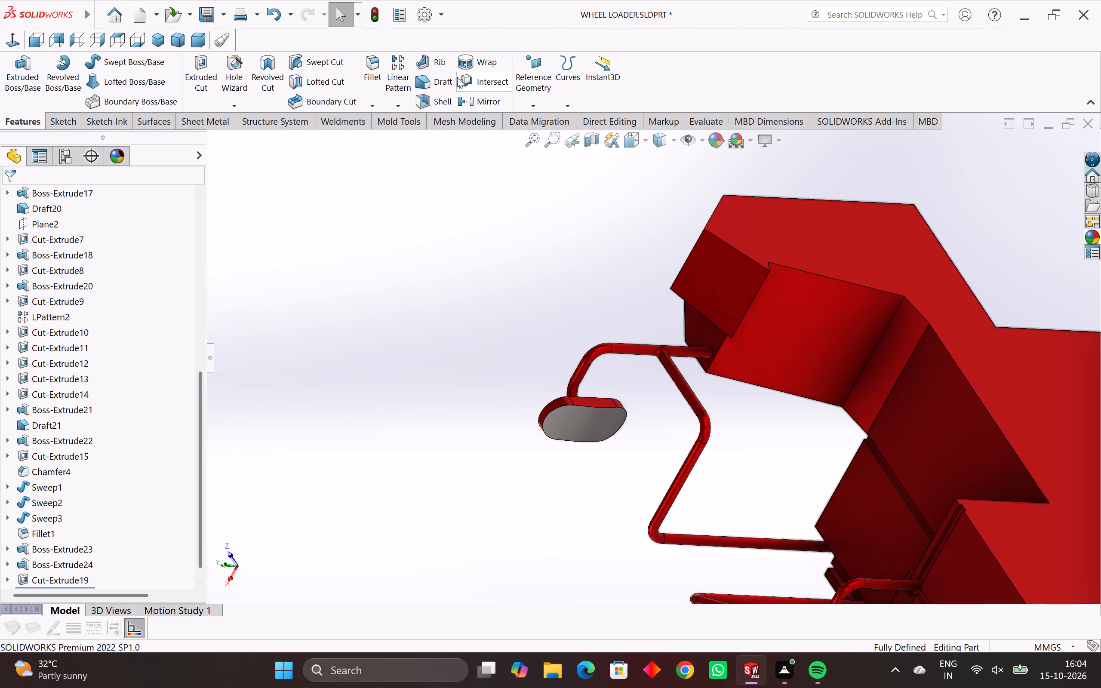
Mirror the main loader body with its handrails and rear-view mirror about the Right Plane, as a body rather than a feature.
left_click(472, 104)
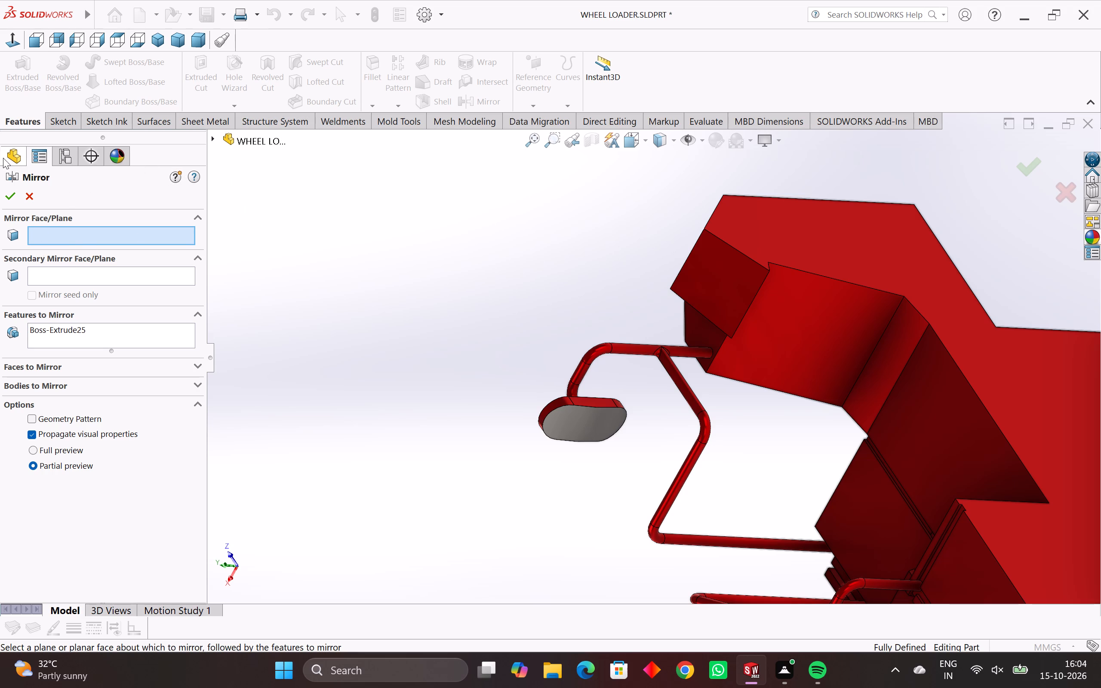
left_click(214, 137)
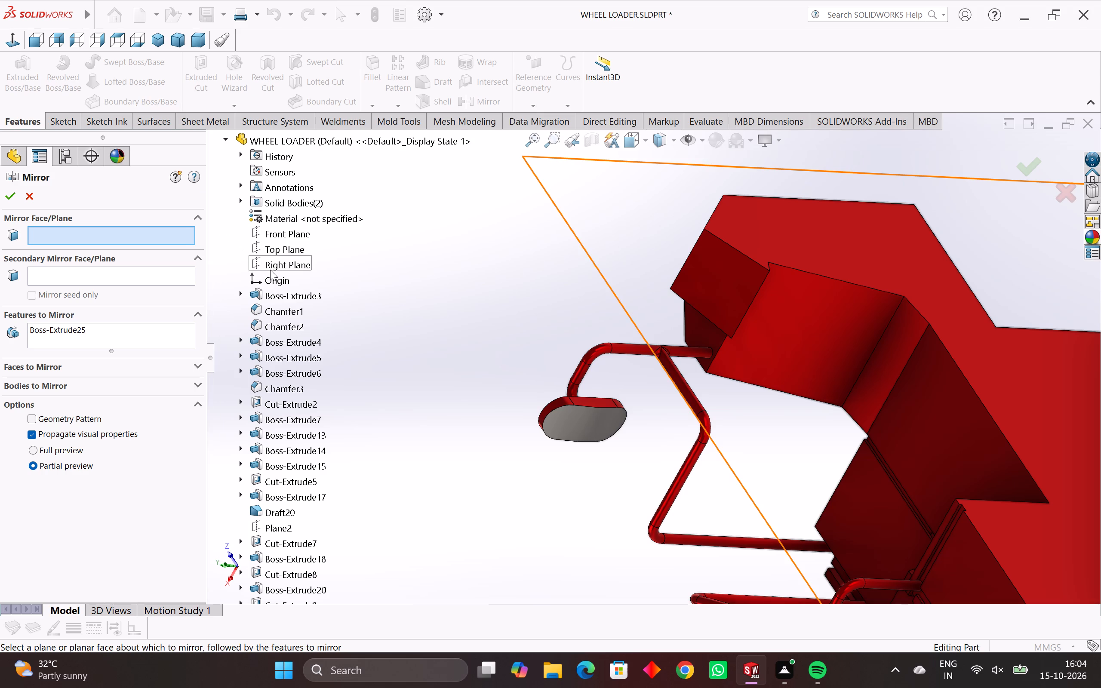
left_click(280, 267)
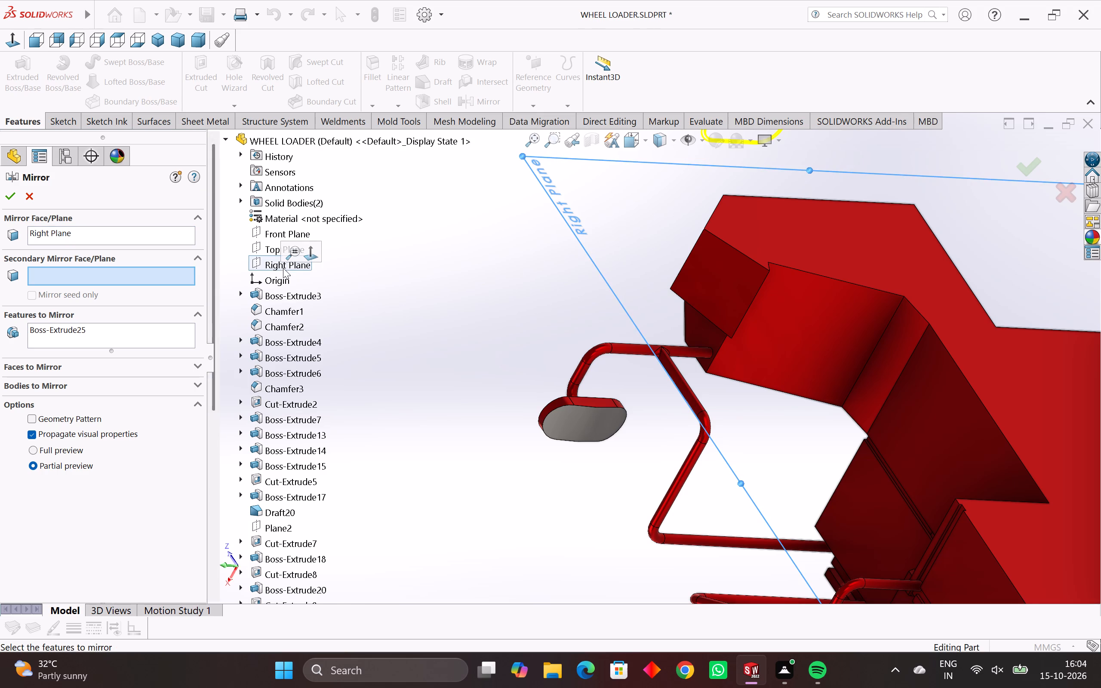
middle_click_drag(399, 363, 452, 405)
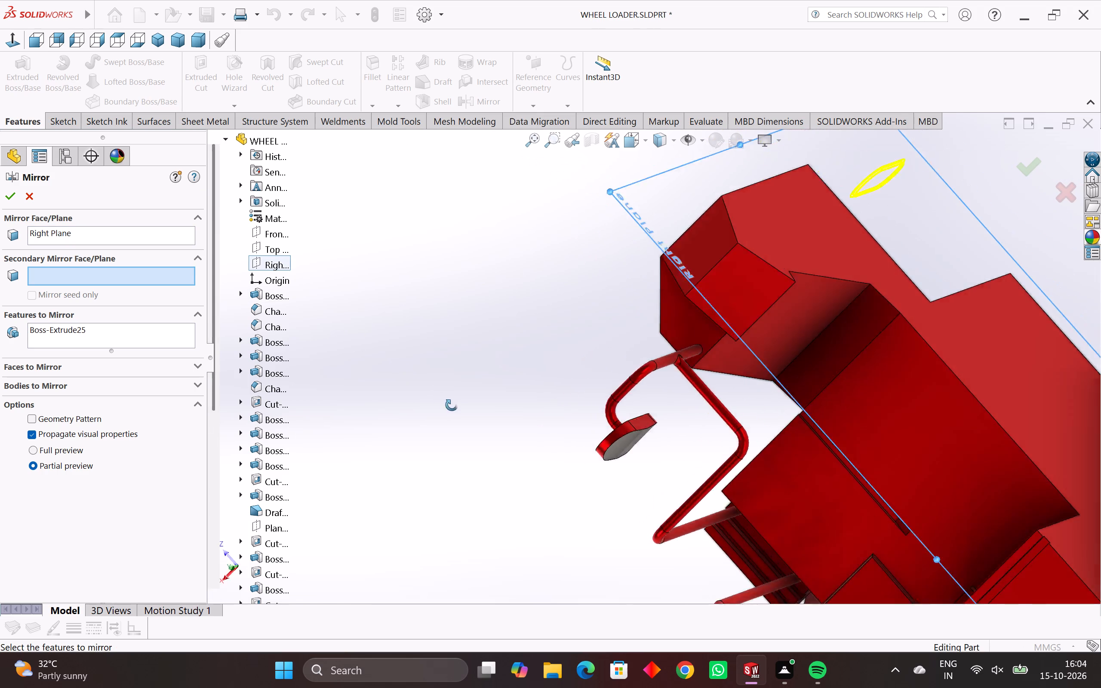
middle_click_drag(452, 405, 540, 383)
scroll(546, 384, "down", 3)
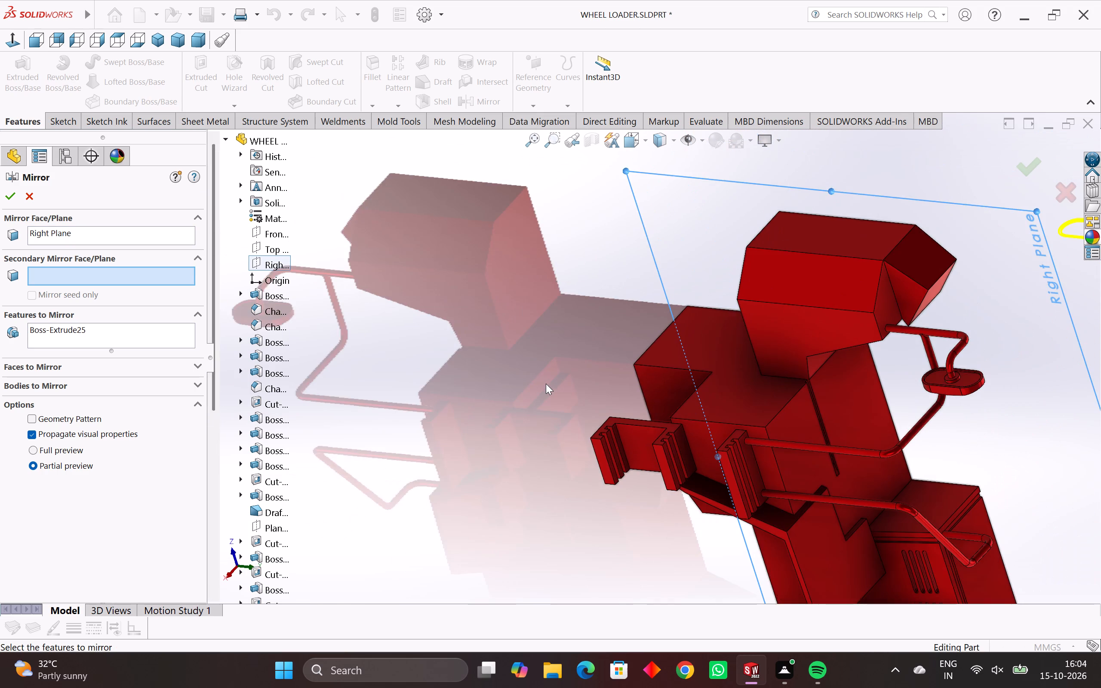
middle_click_drag(546, 384, 643, 433)
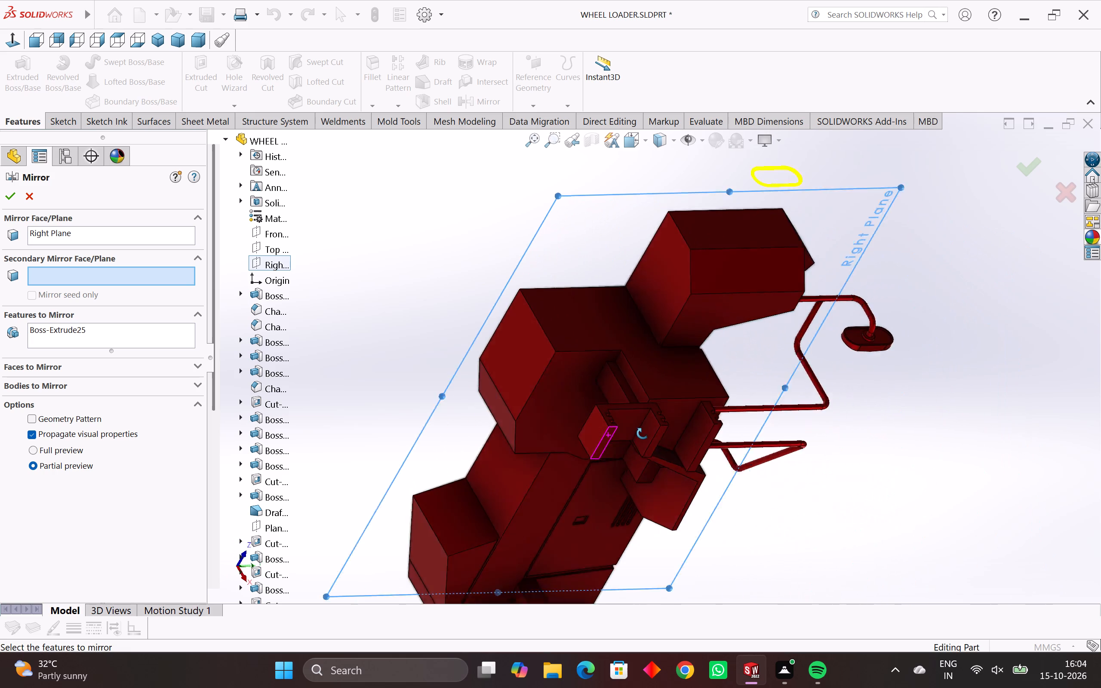
middle_click_drag(643, 433, 517, 393)
right_click(54, 329)
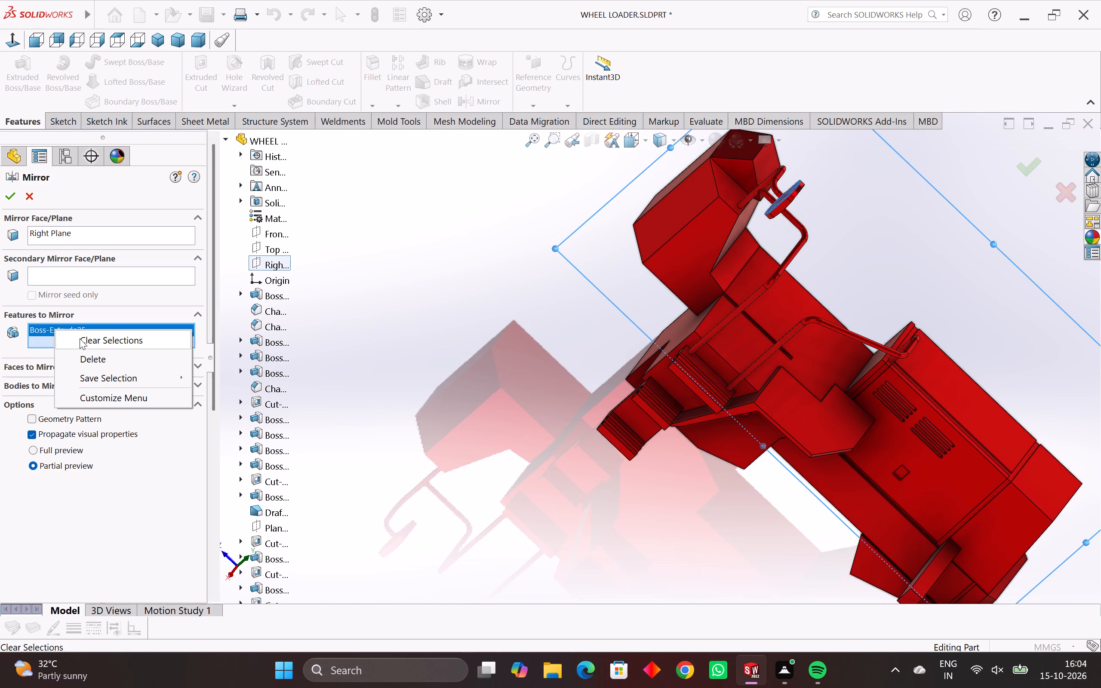
left_click(89, 359)
scroll(172, 357, "down", 3)
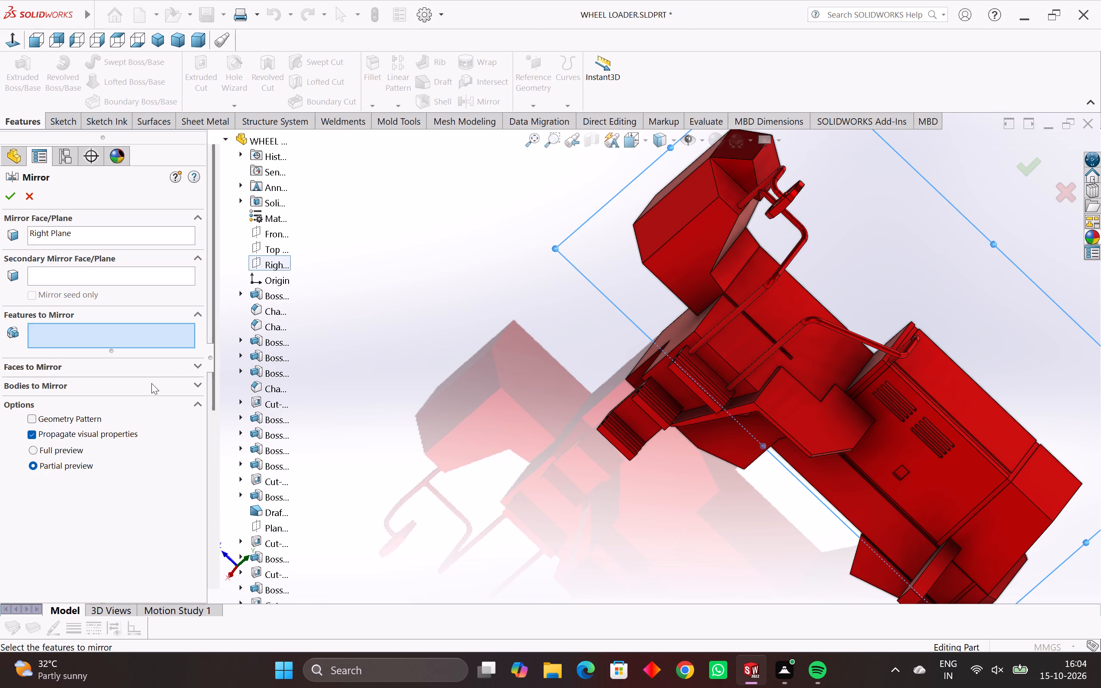
left_click(198, 384)
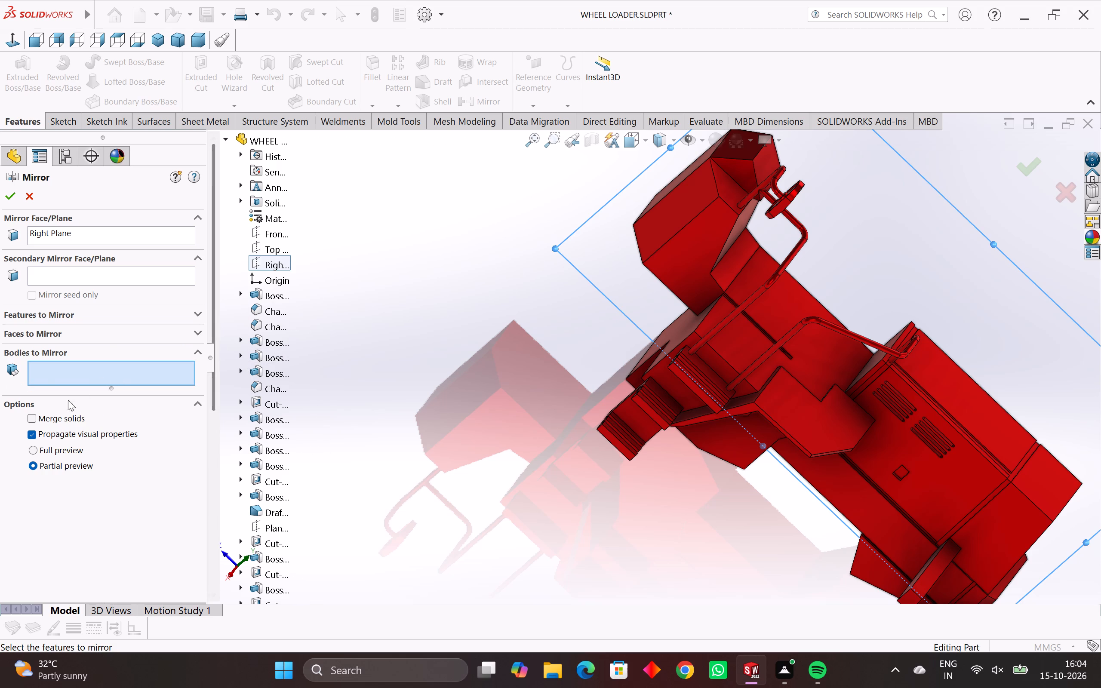
left_click(53, 377)
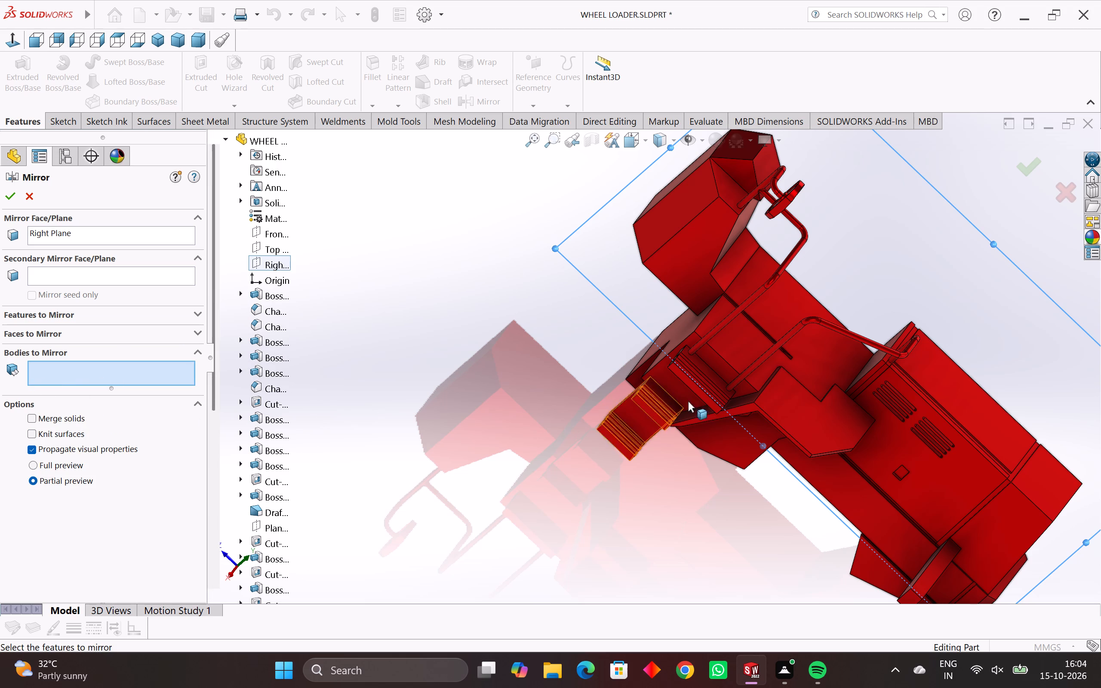
left_click(781, 363)
middle_click_drag(780, 365, 761, 365)
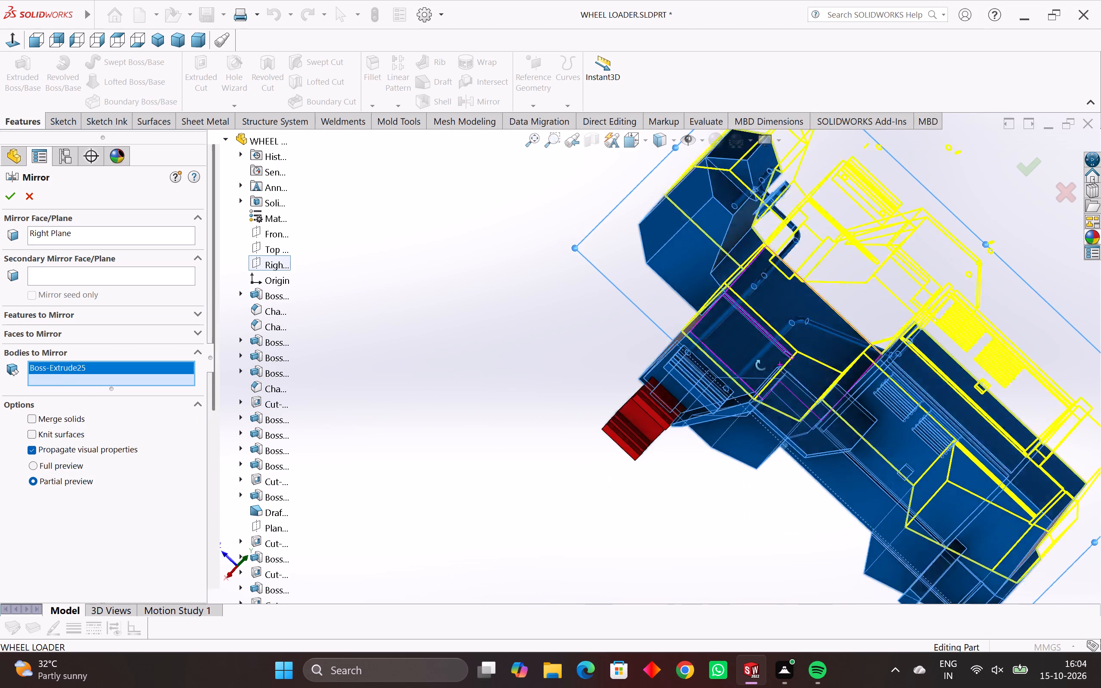
middle_click_drag(761, 365, 698, 387)
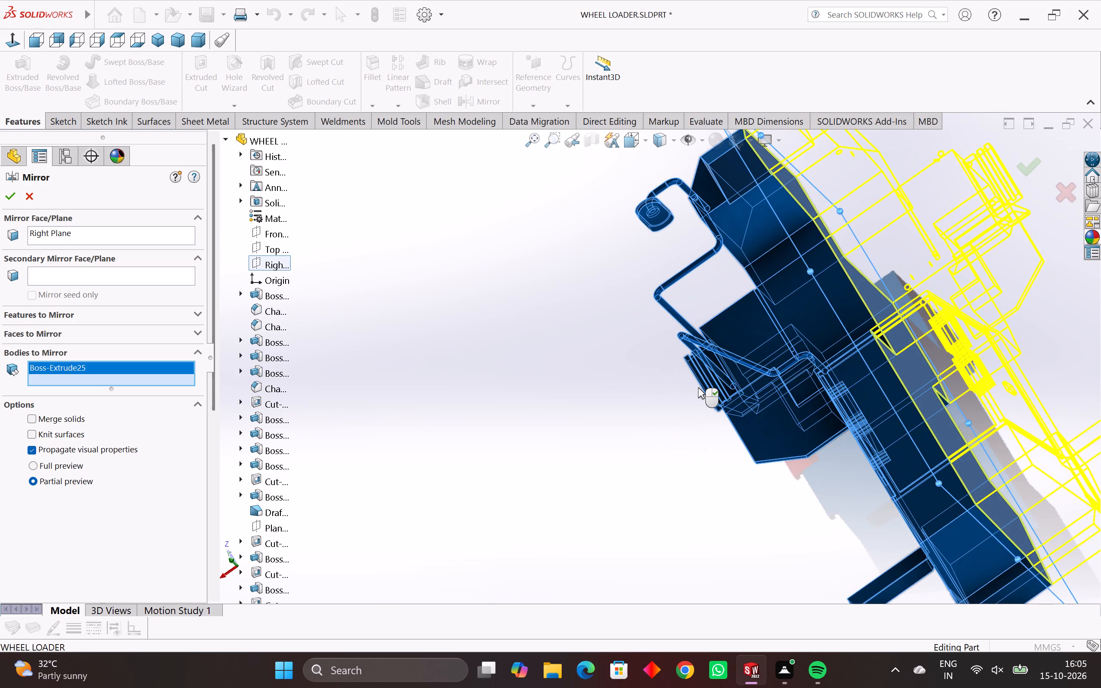
scroll(698, 387, "down", 3)
middle_click_drag(698, 387, 651, 260)
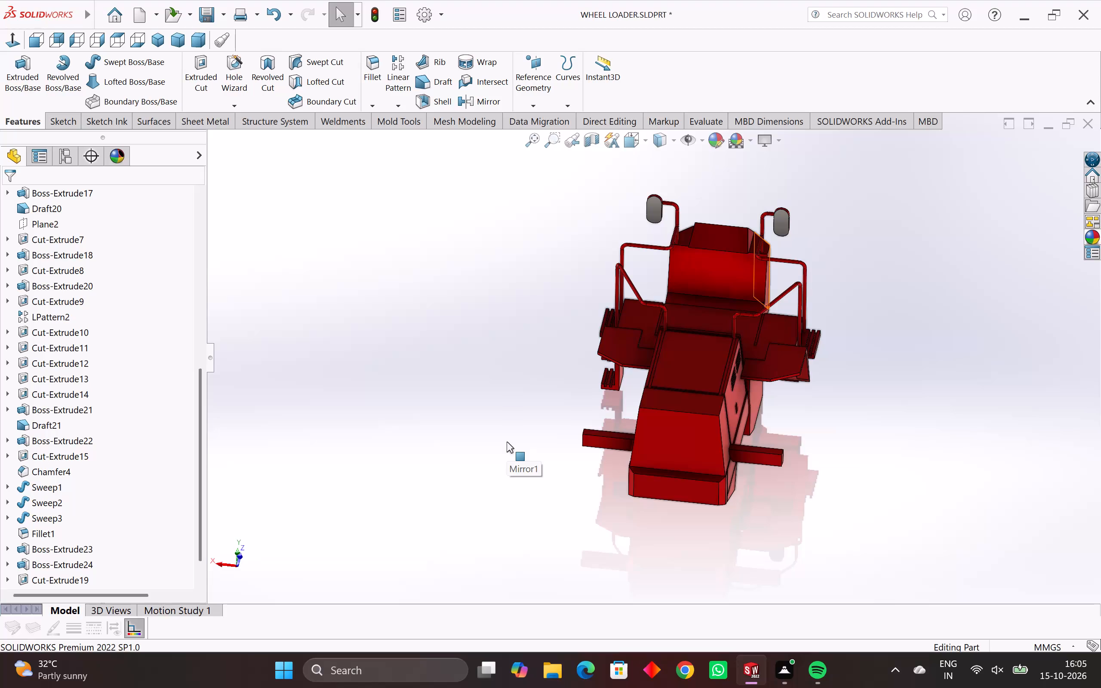
Examine the mirrored loader from the front, top, underside and rear to compare its two sides.
middle_click_drag(648, 430, 626, 419)
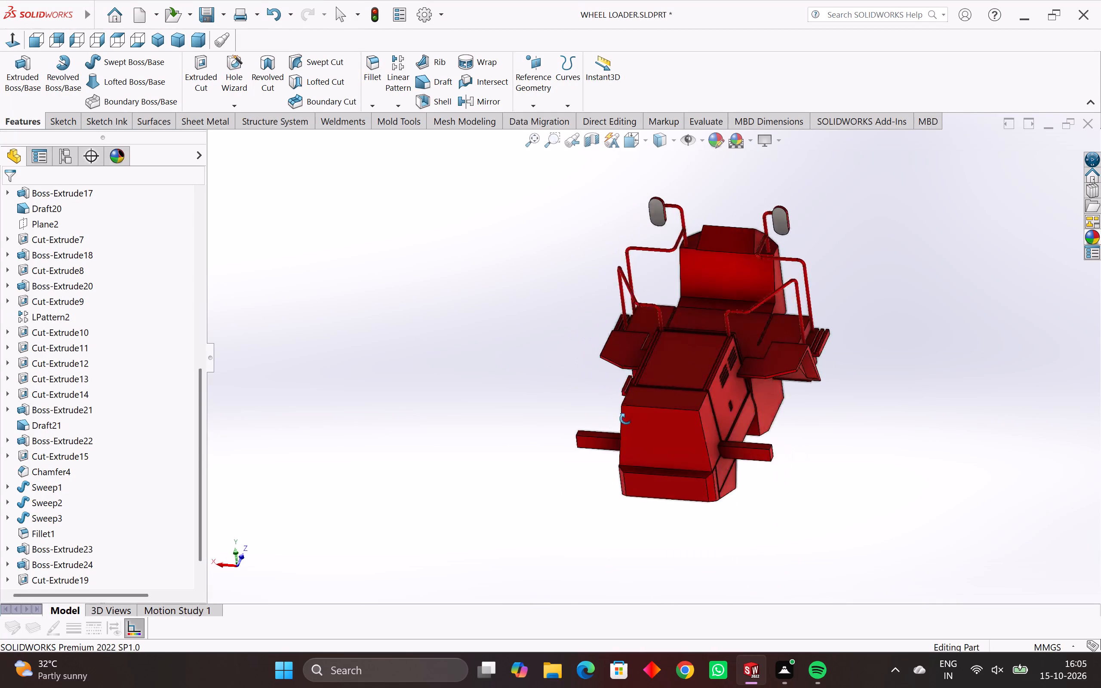
middle_click_drag(626, 419, 695, 430)
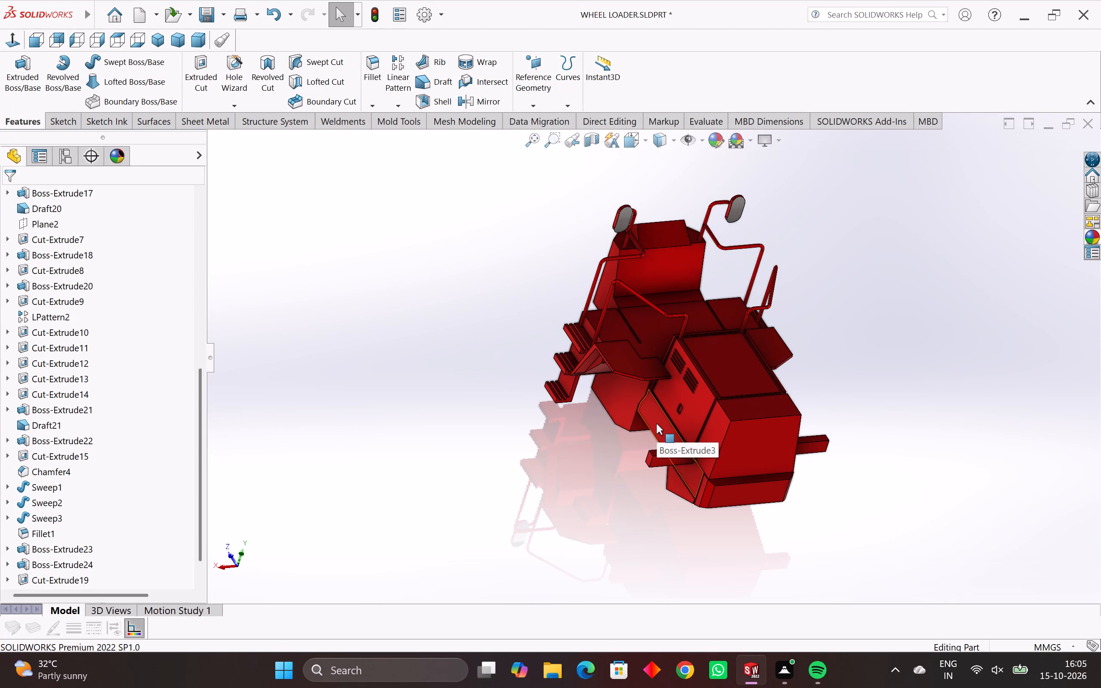
middle_click_drag(604, 424, 652, 527)
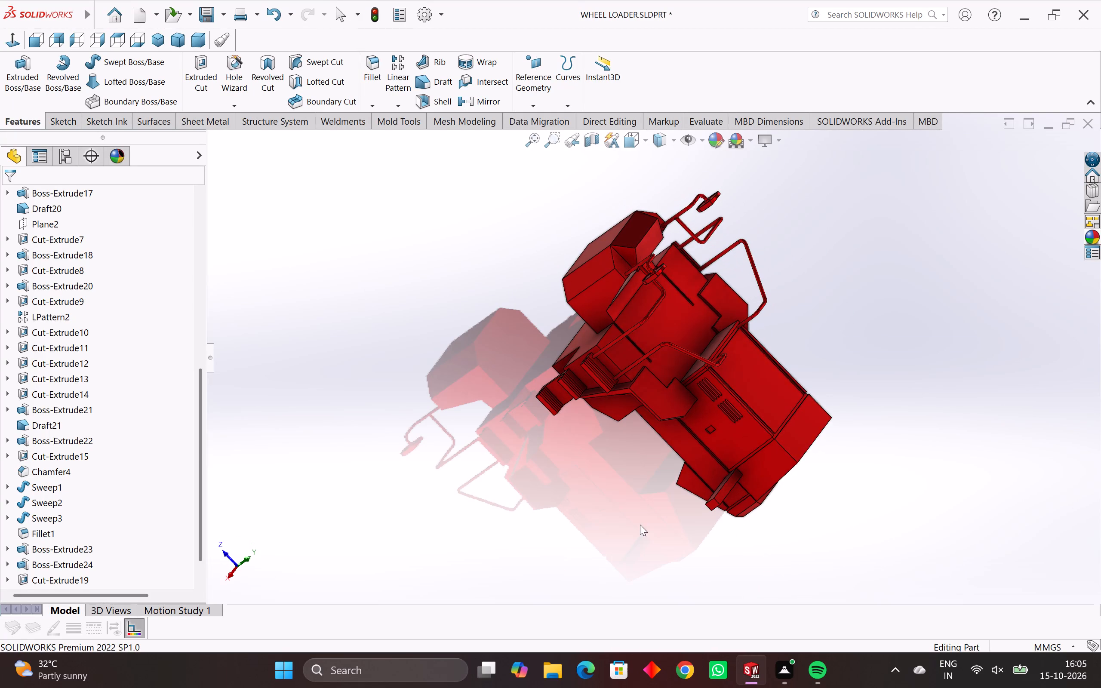
middle_click_drag(480, 385, 543, 552)
middle_click_drag(692, 344, 691, 343)
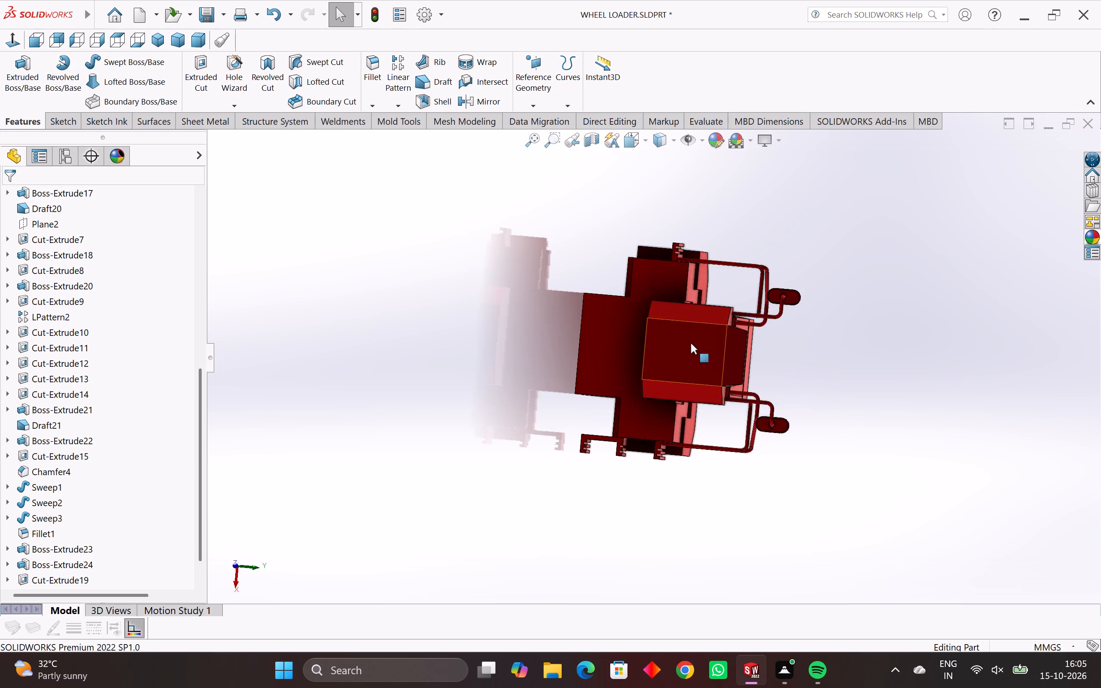
middle_click_drag(691, 343, 641, 227)
middle_click_drag(660, 321, 804, 519)
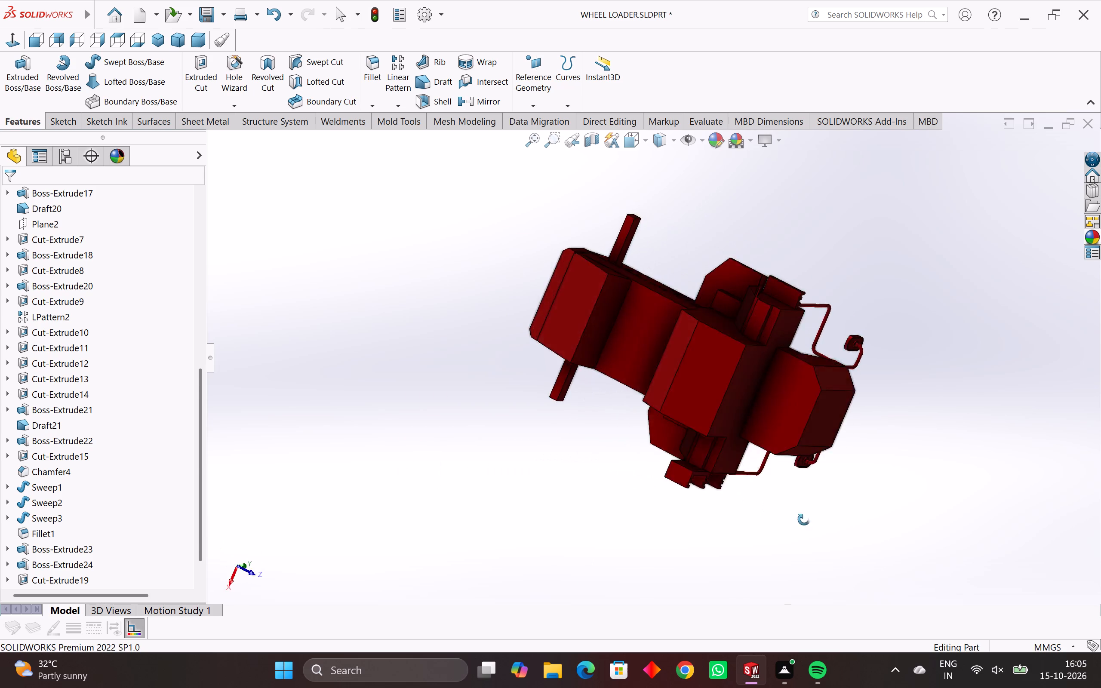
middle_click_drag(804, 519, 575, 624)
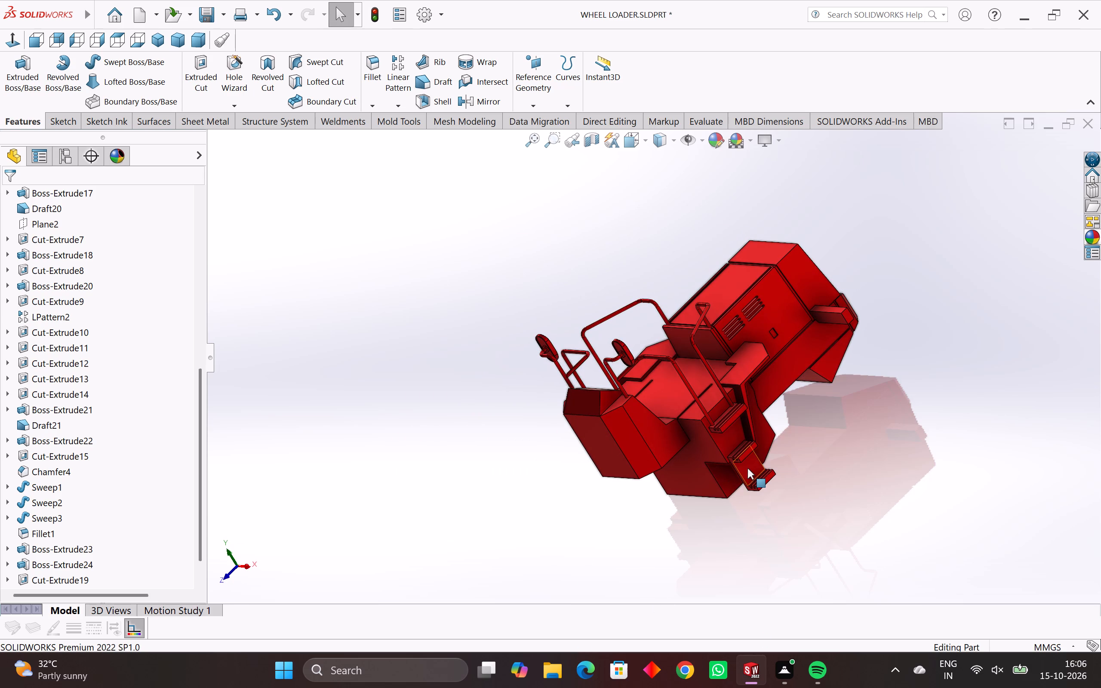
Examine the faces of the lowest ladder step bracket and how it sits below the upper steps.
left_click(747, 468)
middle_click_drag(738, 450, 748, 467)
scroll(756, 485, "up", 4)
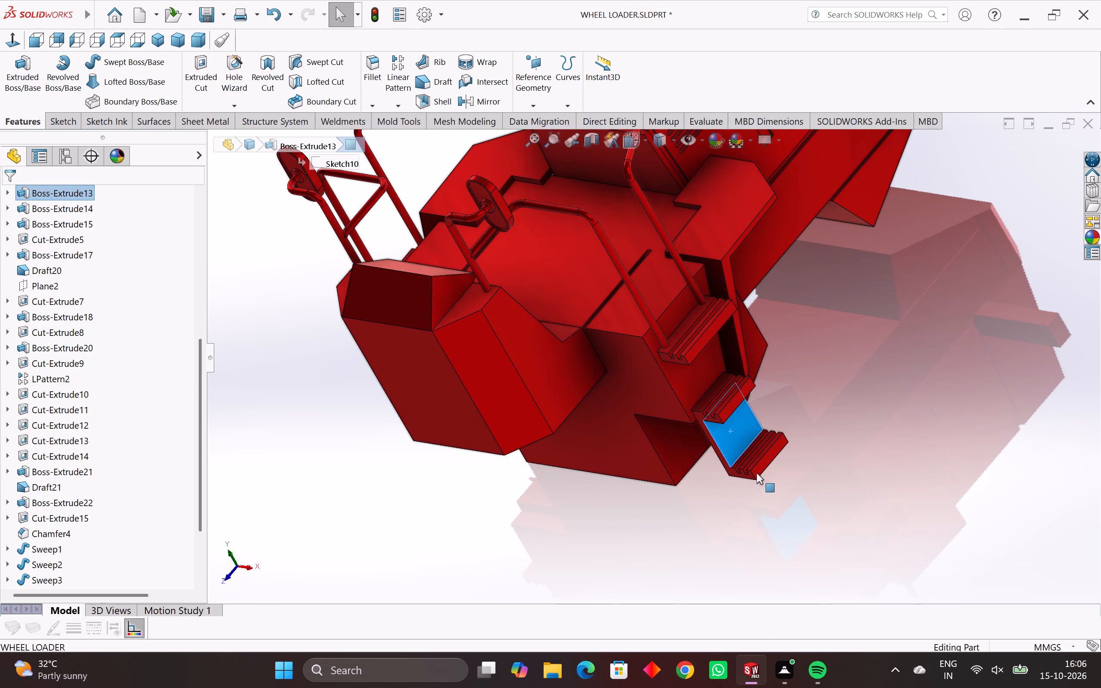
left_click(719, 452)
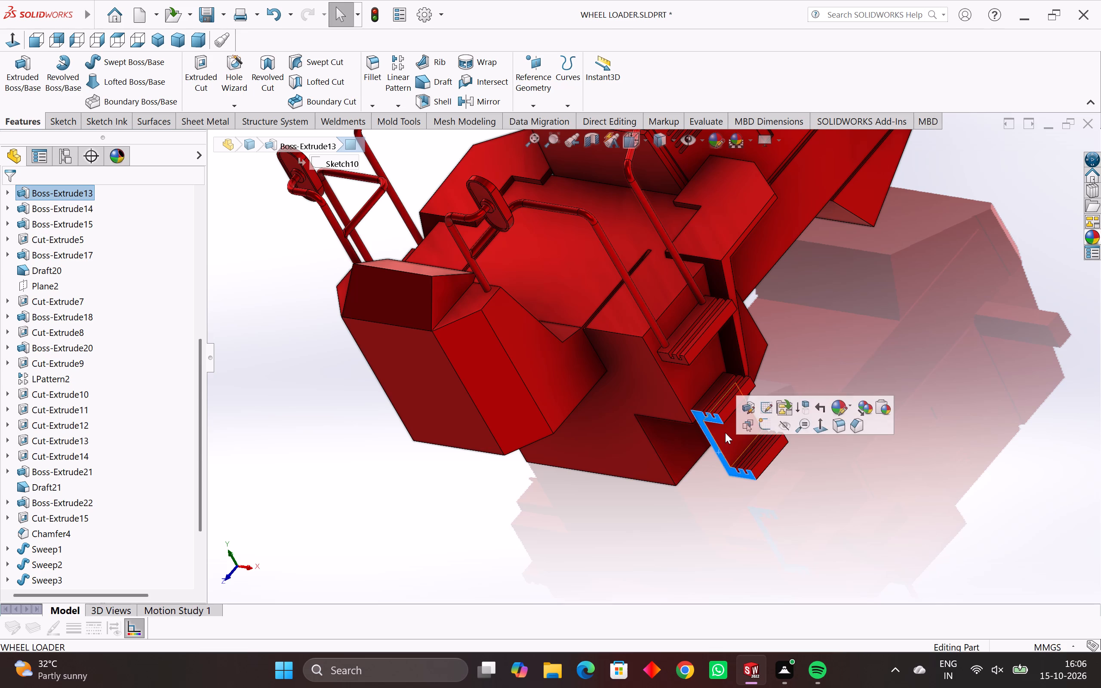
left_click(722, 409)
key("Escape")
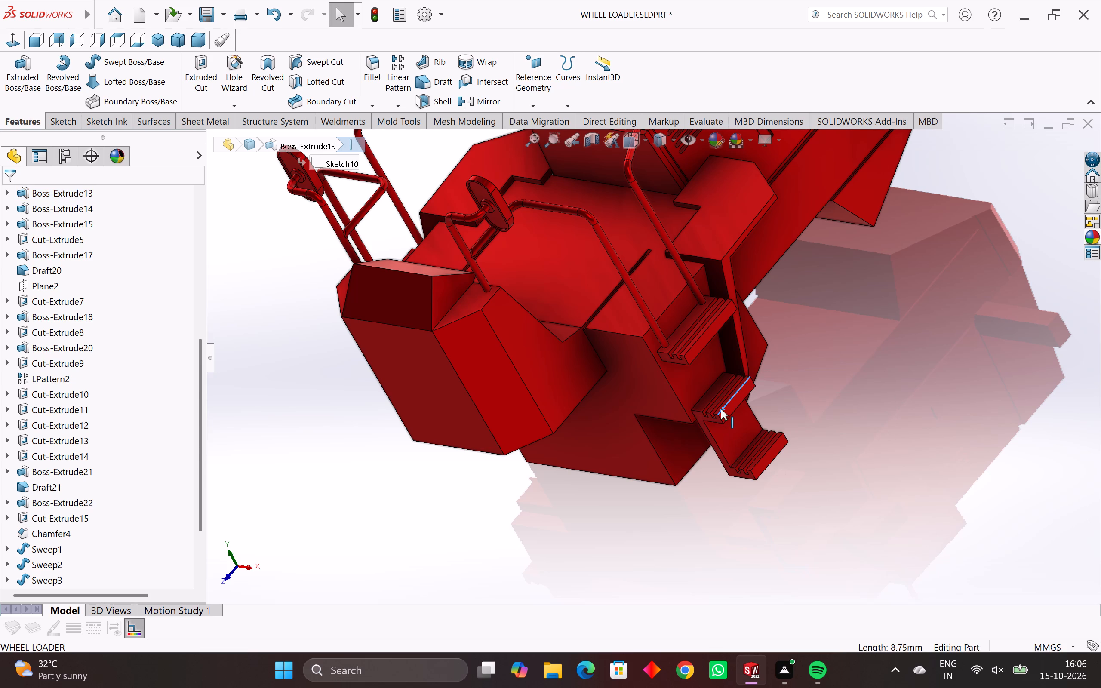
key("Escape")
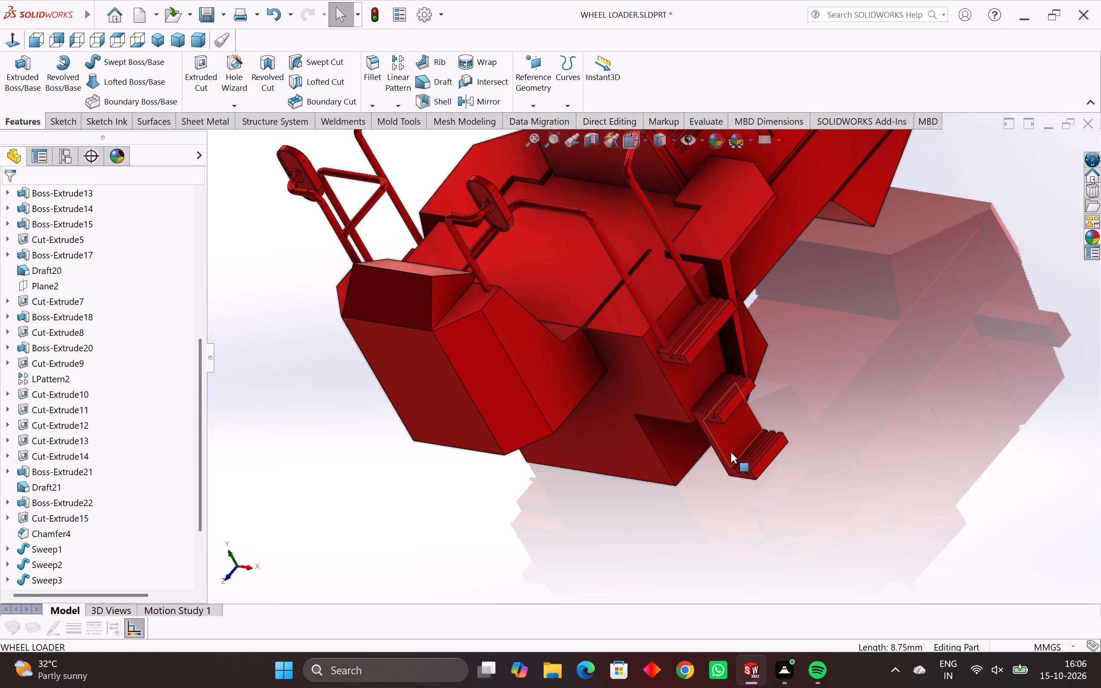
left_click(731, 452, "ctrl")
left_click(717, 448, "ctrl")
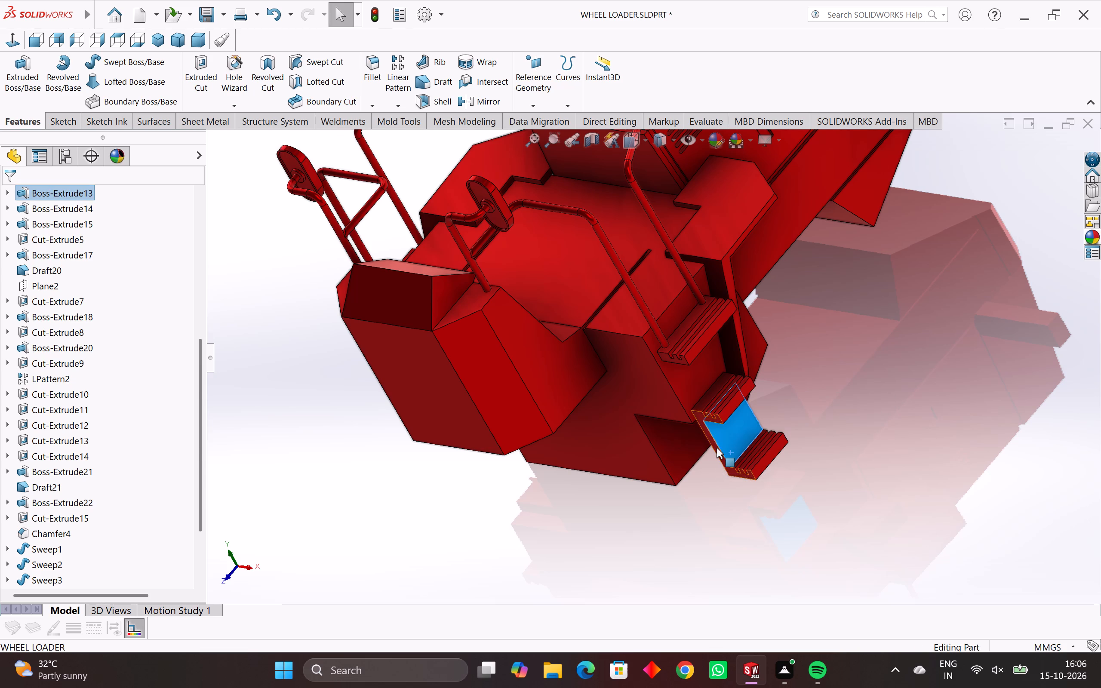
left_click(723, 398, "ctrl")
left_click(728, 407, "ctrl")
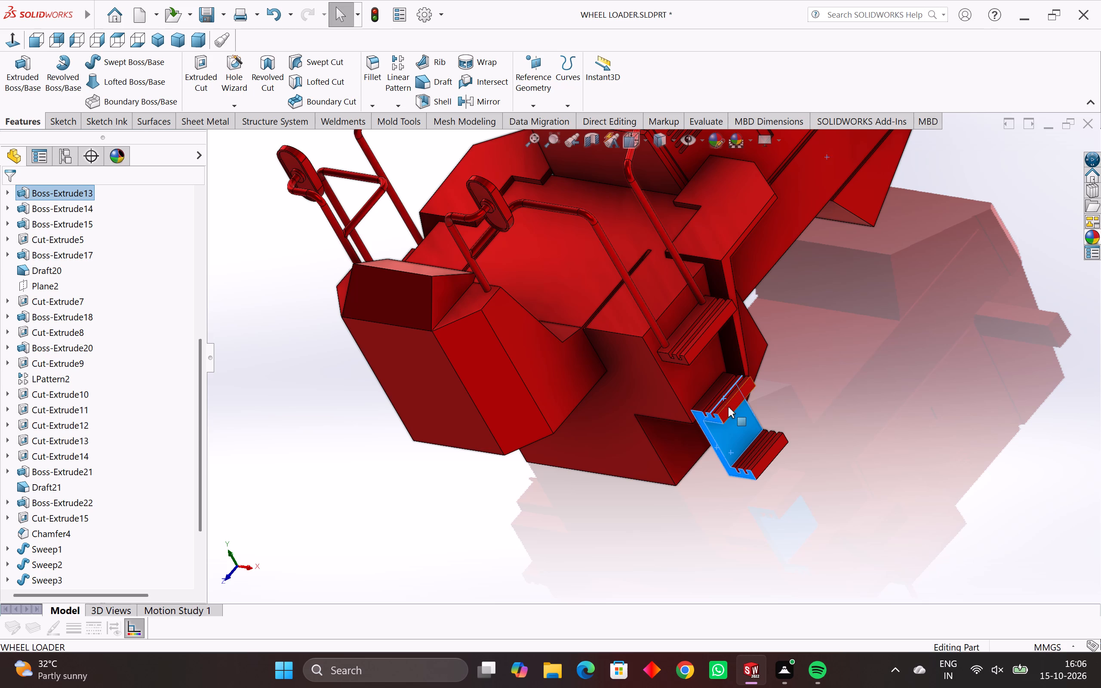
middle_click_drag(753, 424, 683, 411, "ctrl")
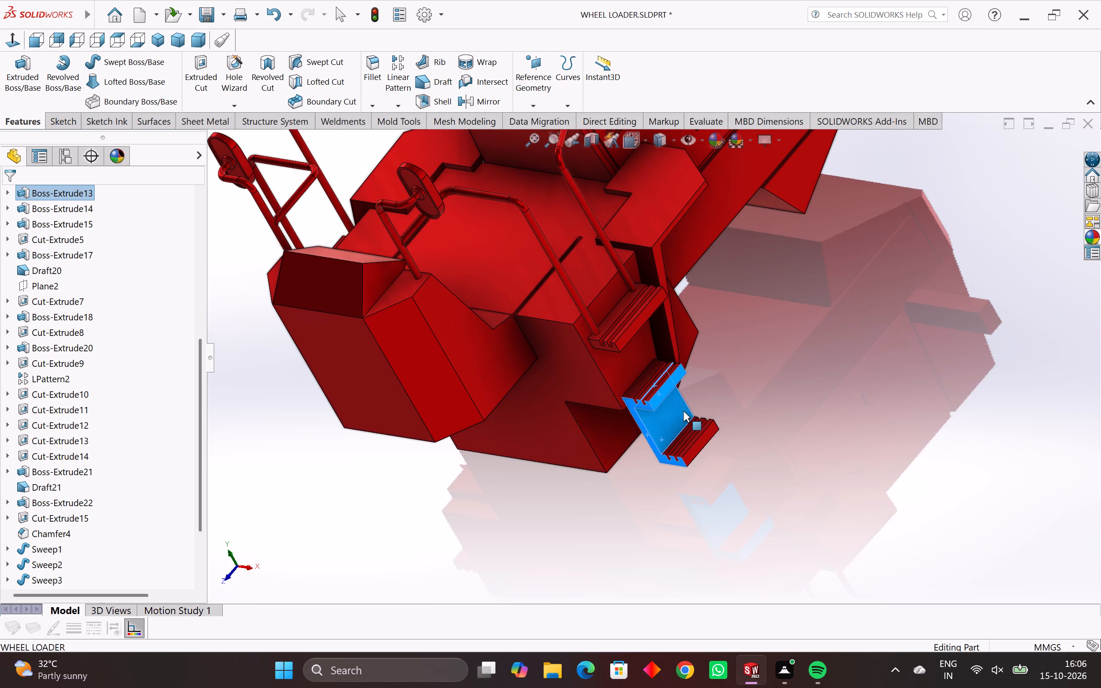
middle_click_drag(666, 456, 572, 408)
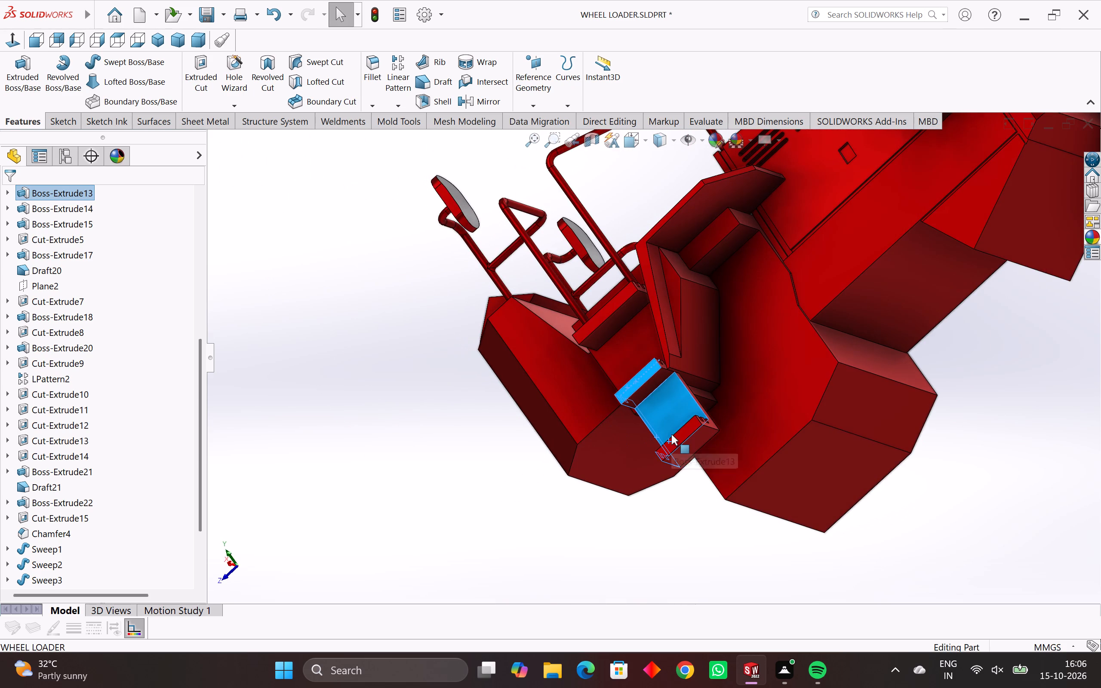
key("Escape")
key("Escape")
middle_click_drag(674, 452, 704, 501)
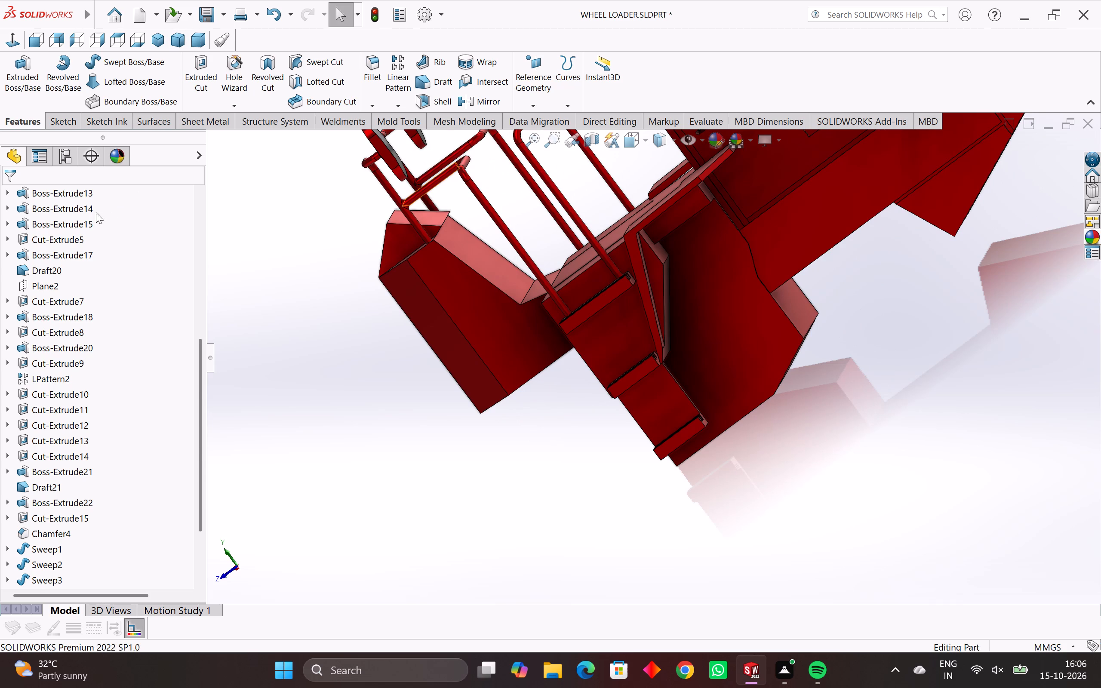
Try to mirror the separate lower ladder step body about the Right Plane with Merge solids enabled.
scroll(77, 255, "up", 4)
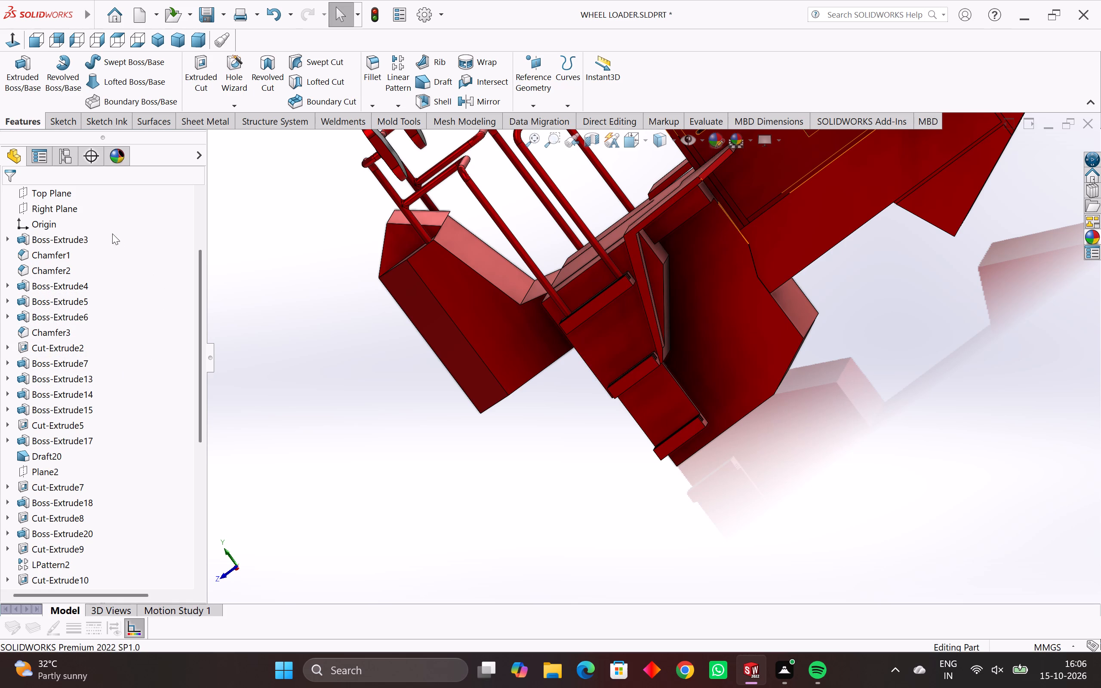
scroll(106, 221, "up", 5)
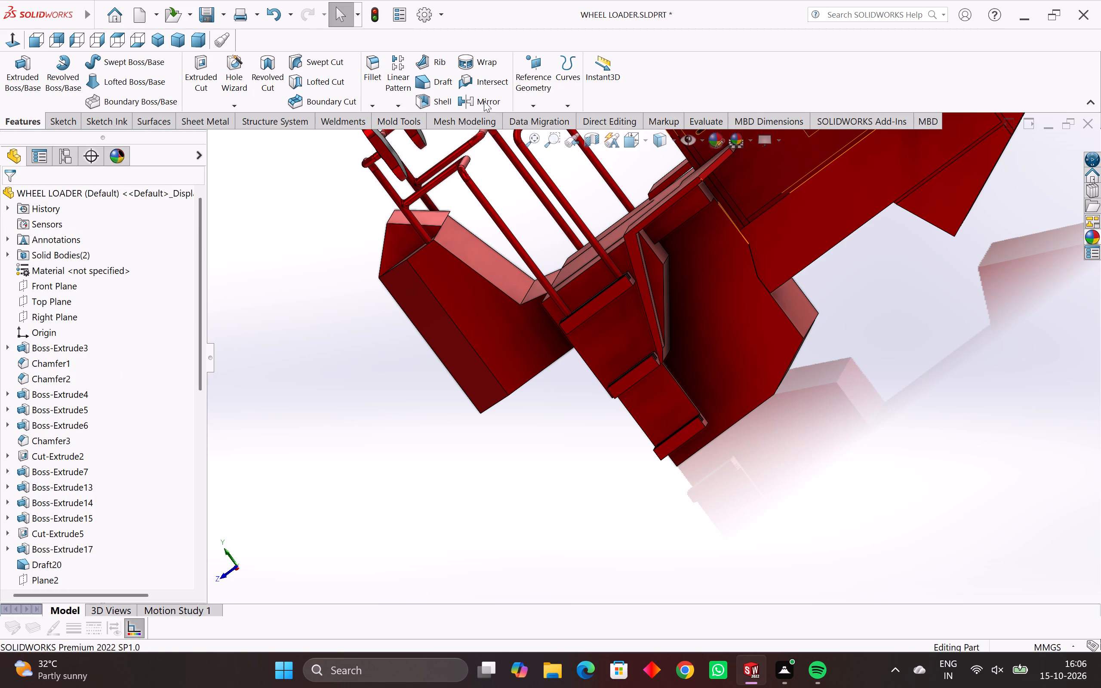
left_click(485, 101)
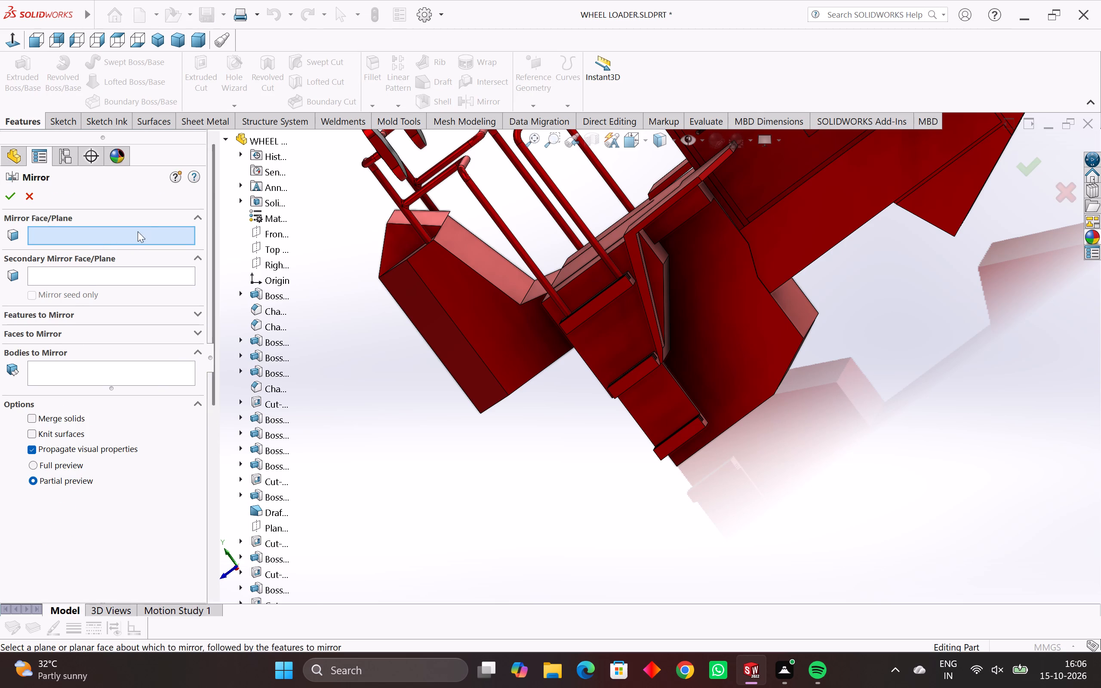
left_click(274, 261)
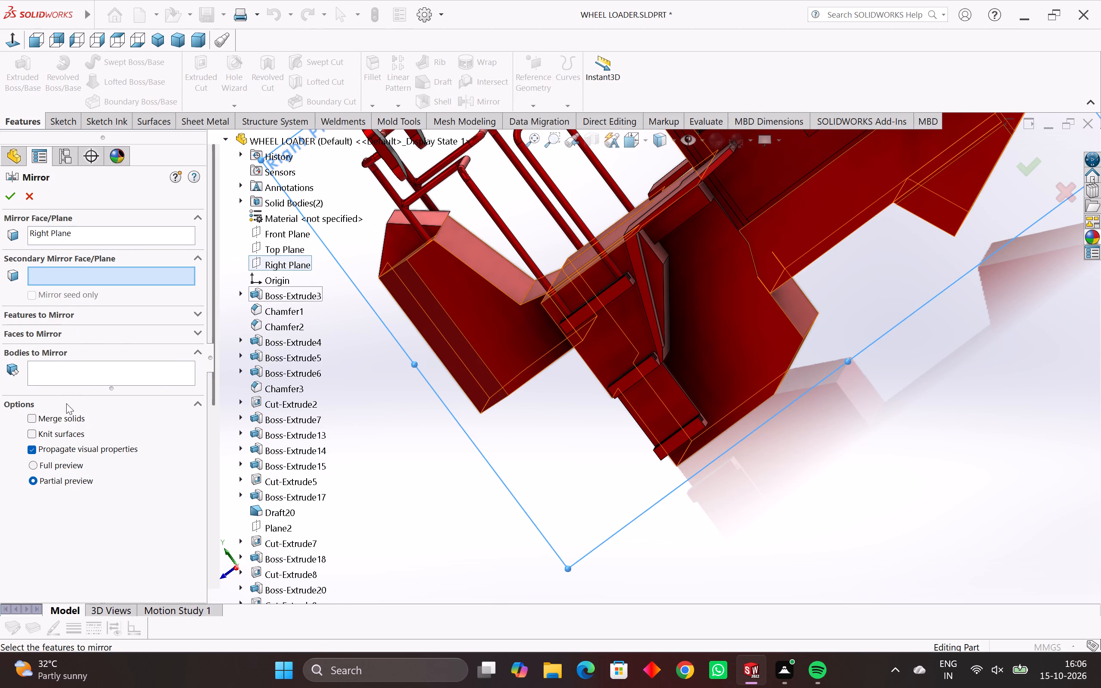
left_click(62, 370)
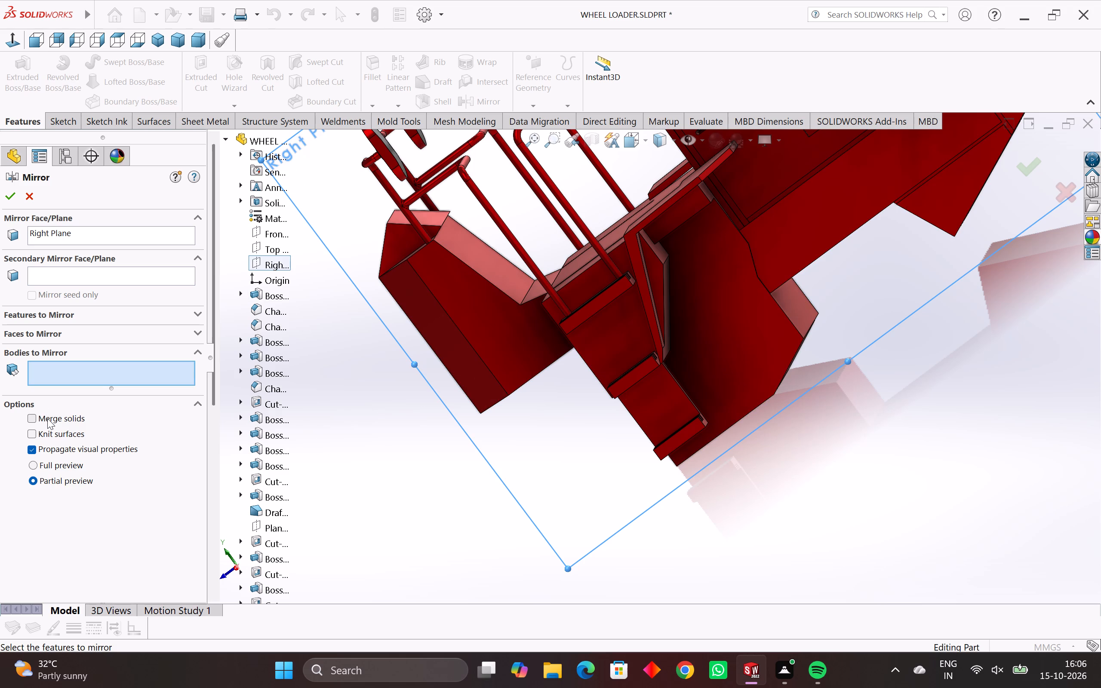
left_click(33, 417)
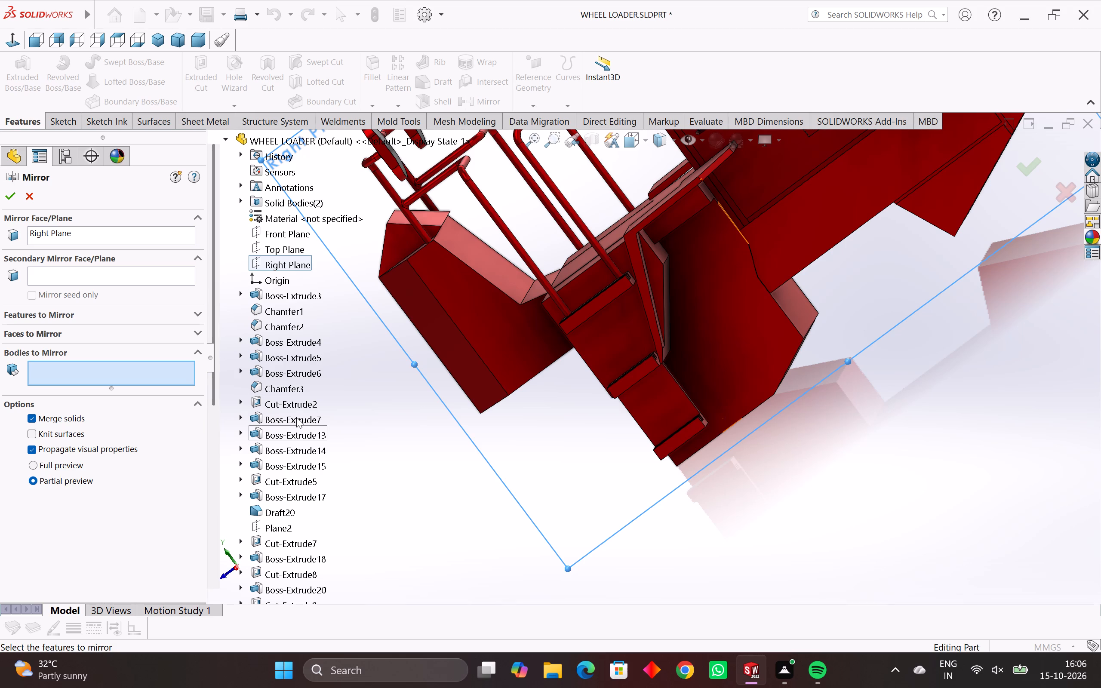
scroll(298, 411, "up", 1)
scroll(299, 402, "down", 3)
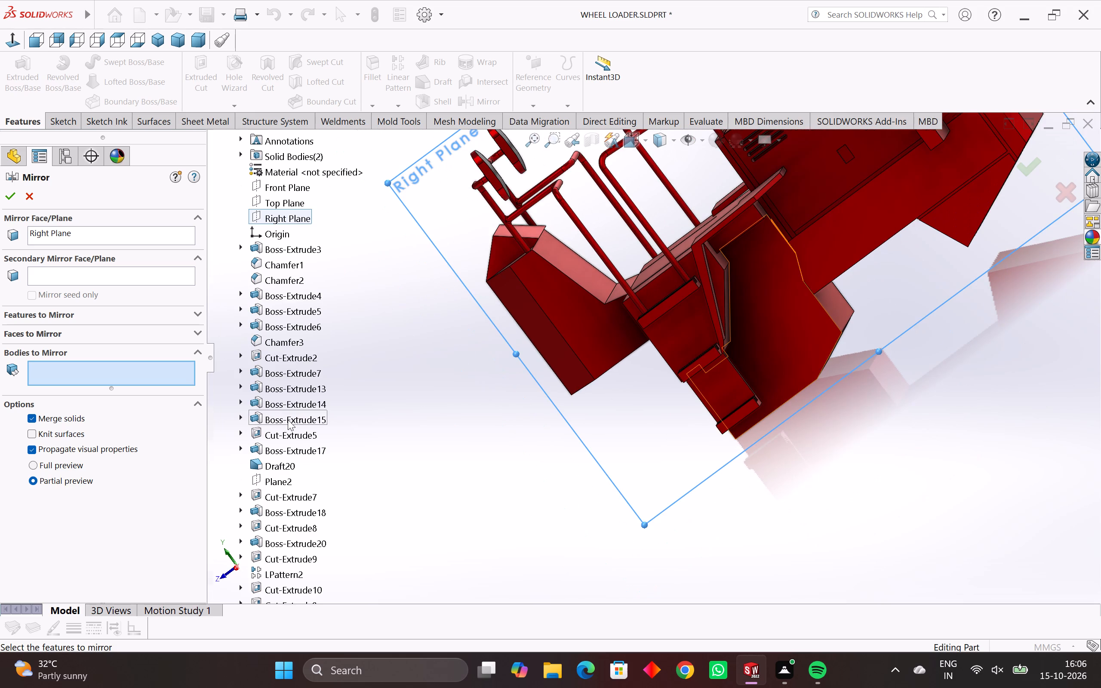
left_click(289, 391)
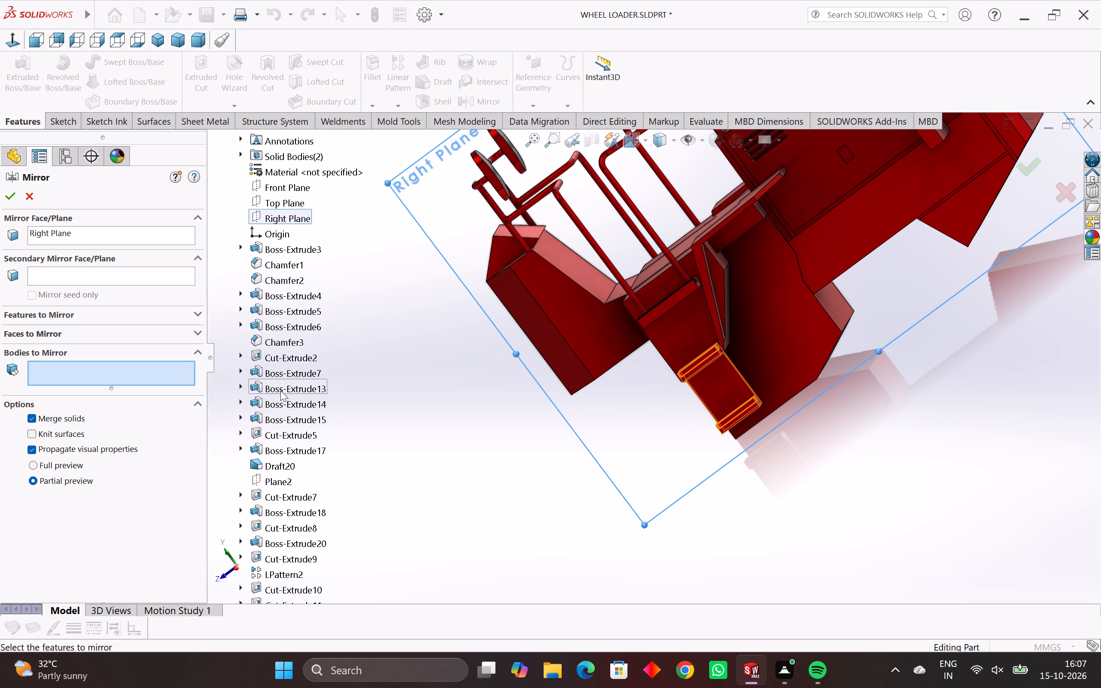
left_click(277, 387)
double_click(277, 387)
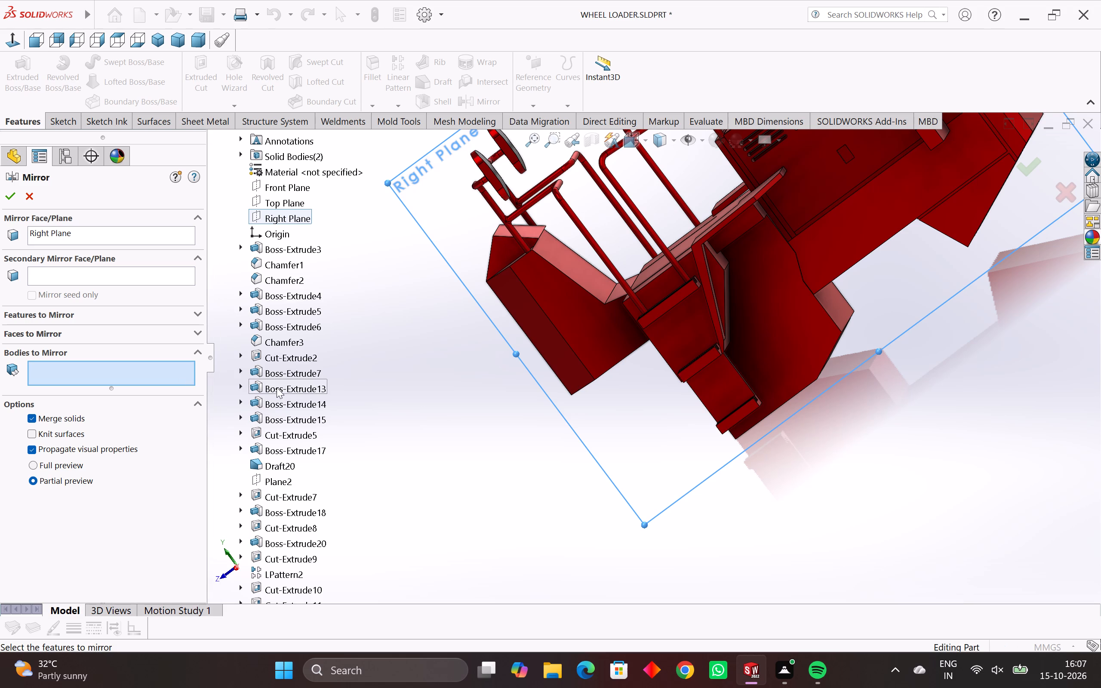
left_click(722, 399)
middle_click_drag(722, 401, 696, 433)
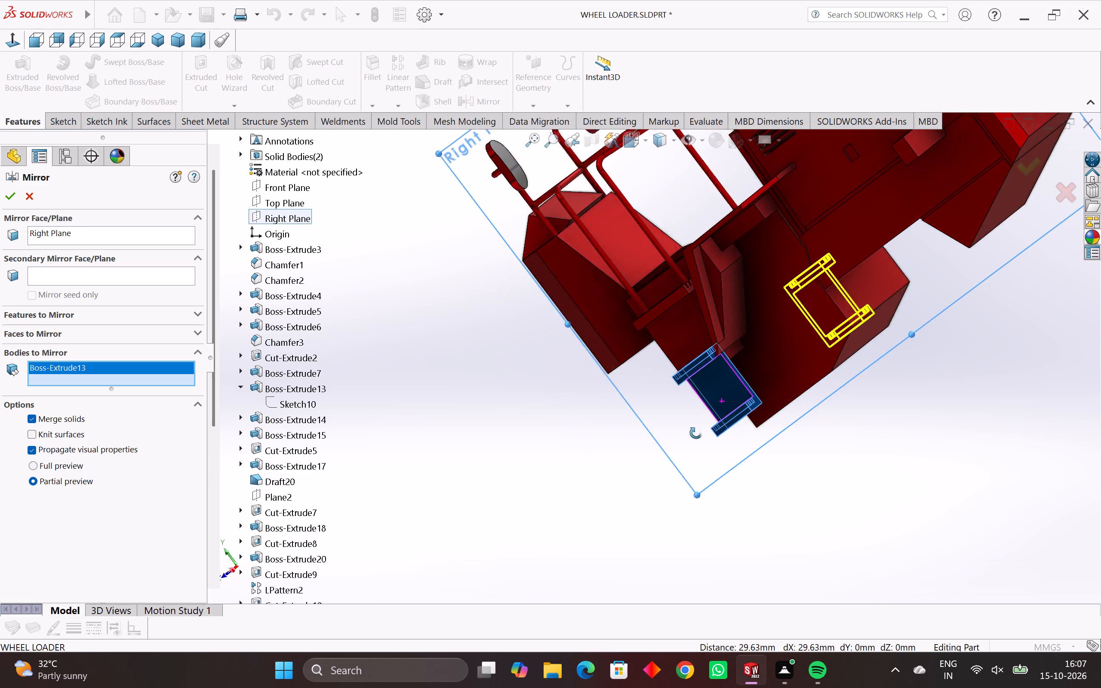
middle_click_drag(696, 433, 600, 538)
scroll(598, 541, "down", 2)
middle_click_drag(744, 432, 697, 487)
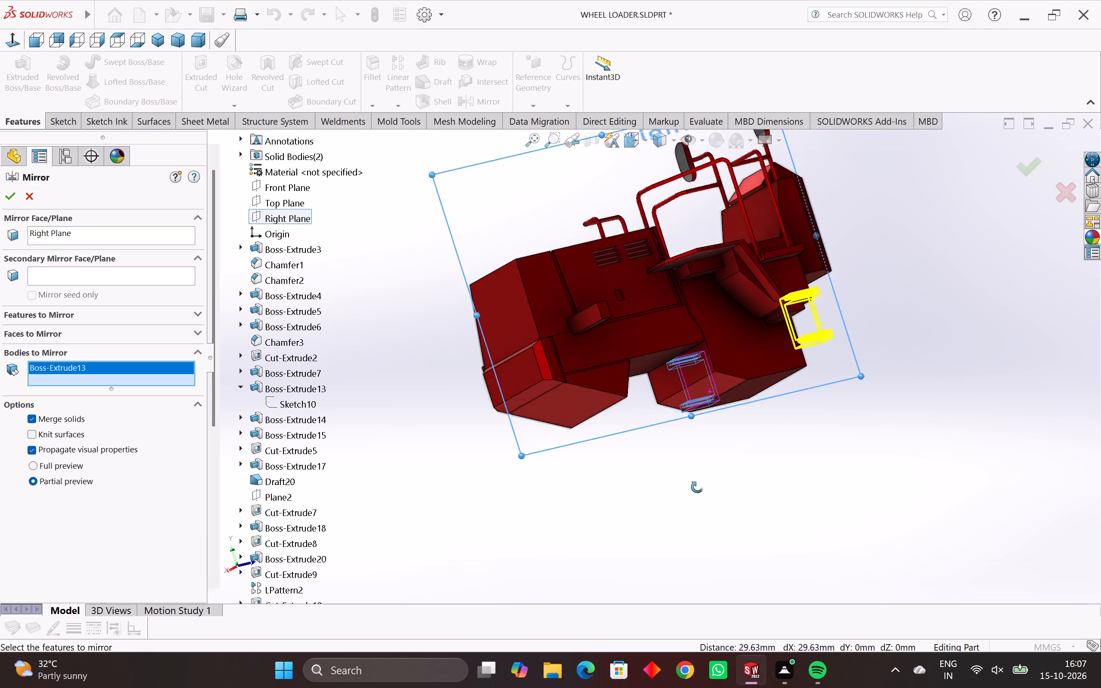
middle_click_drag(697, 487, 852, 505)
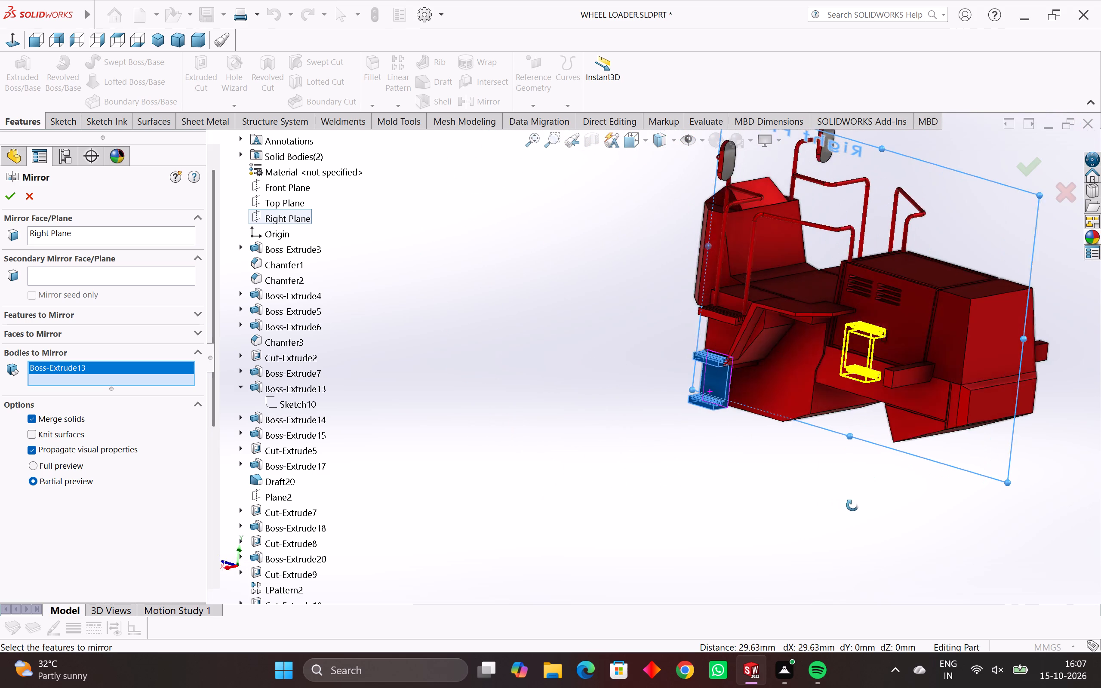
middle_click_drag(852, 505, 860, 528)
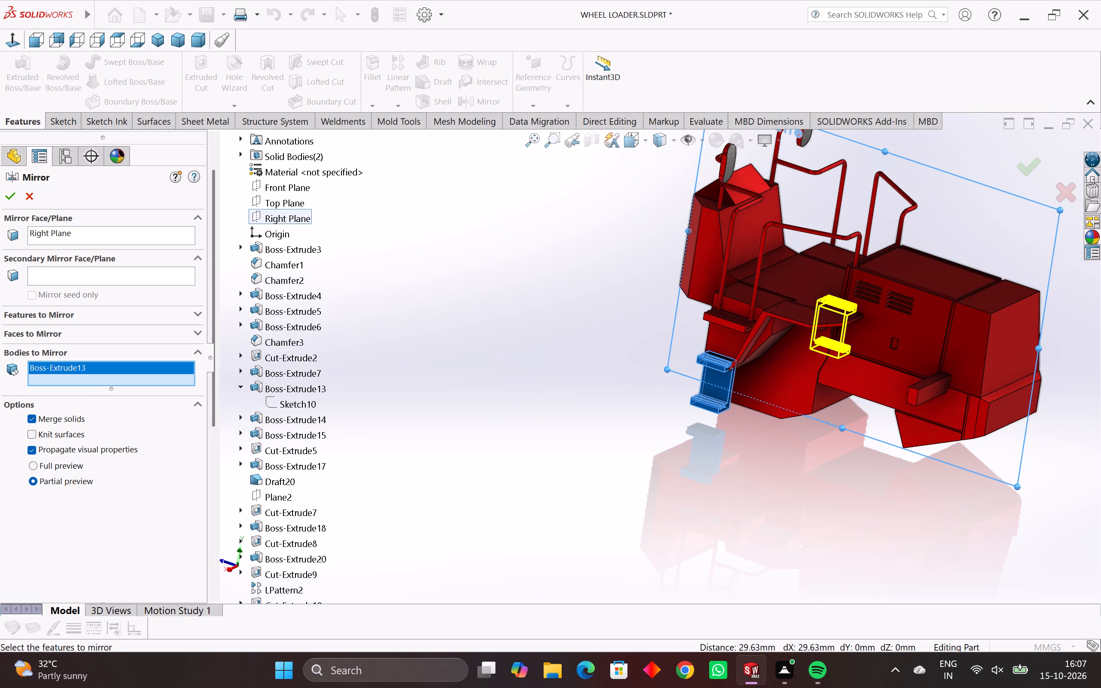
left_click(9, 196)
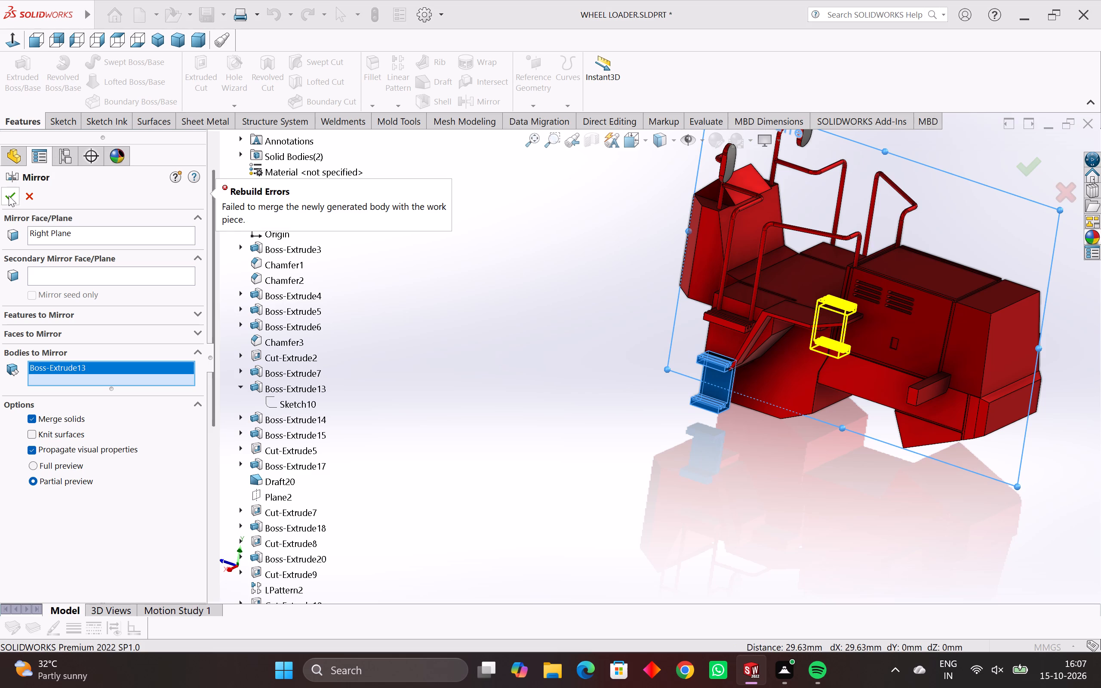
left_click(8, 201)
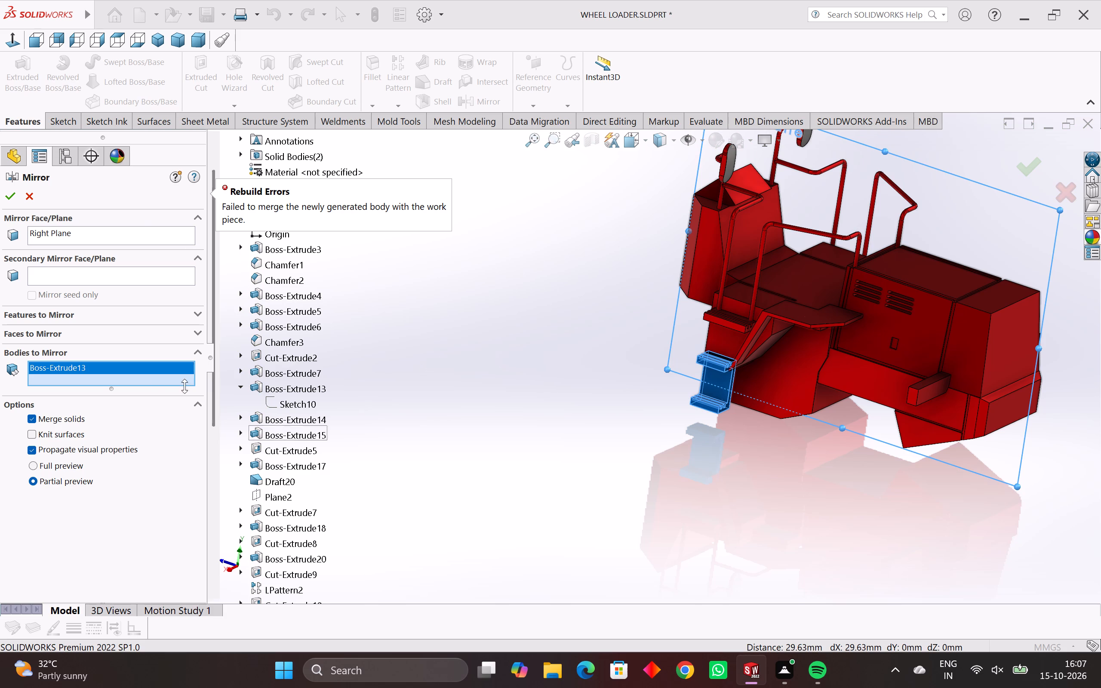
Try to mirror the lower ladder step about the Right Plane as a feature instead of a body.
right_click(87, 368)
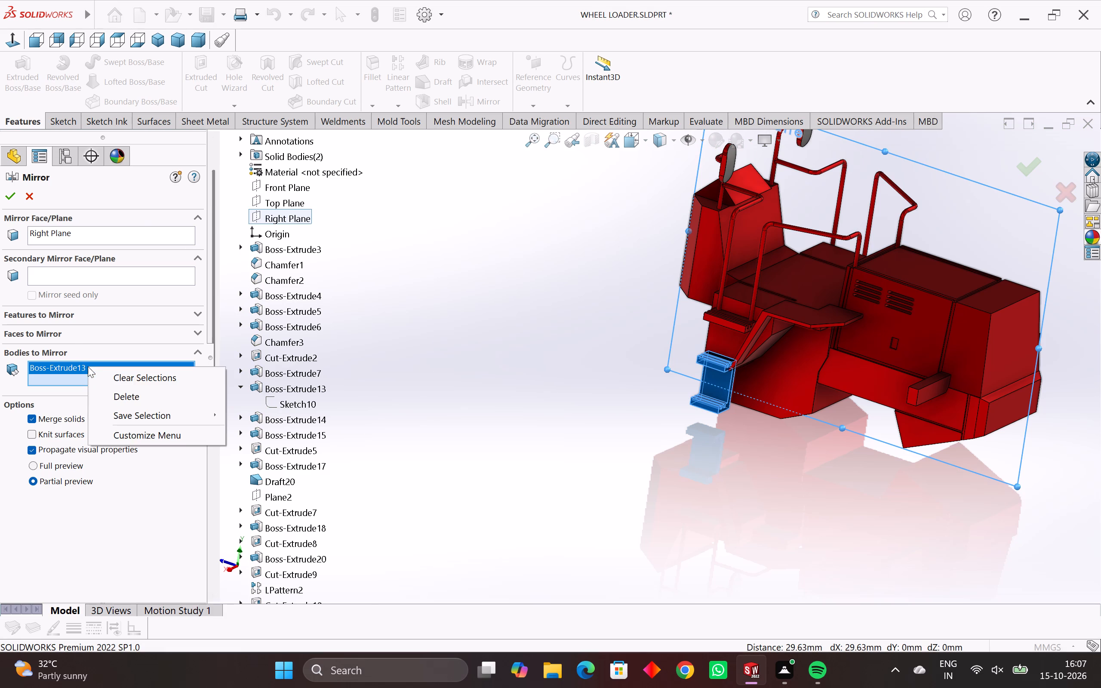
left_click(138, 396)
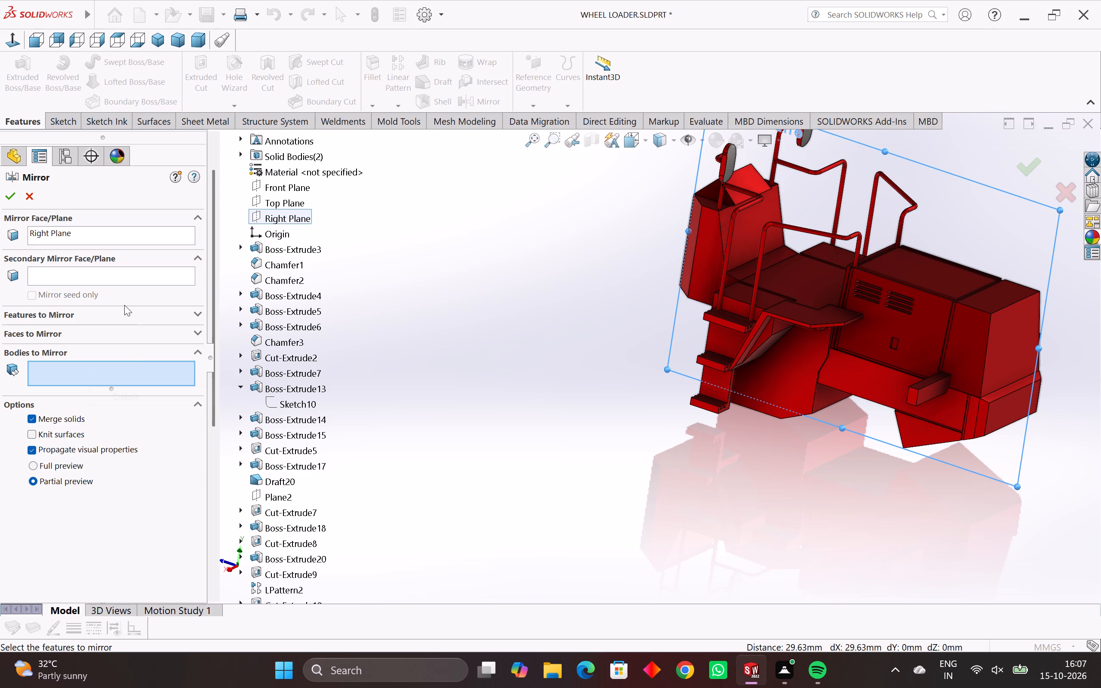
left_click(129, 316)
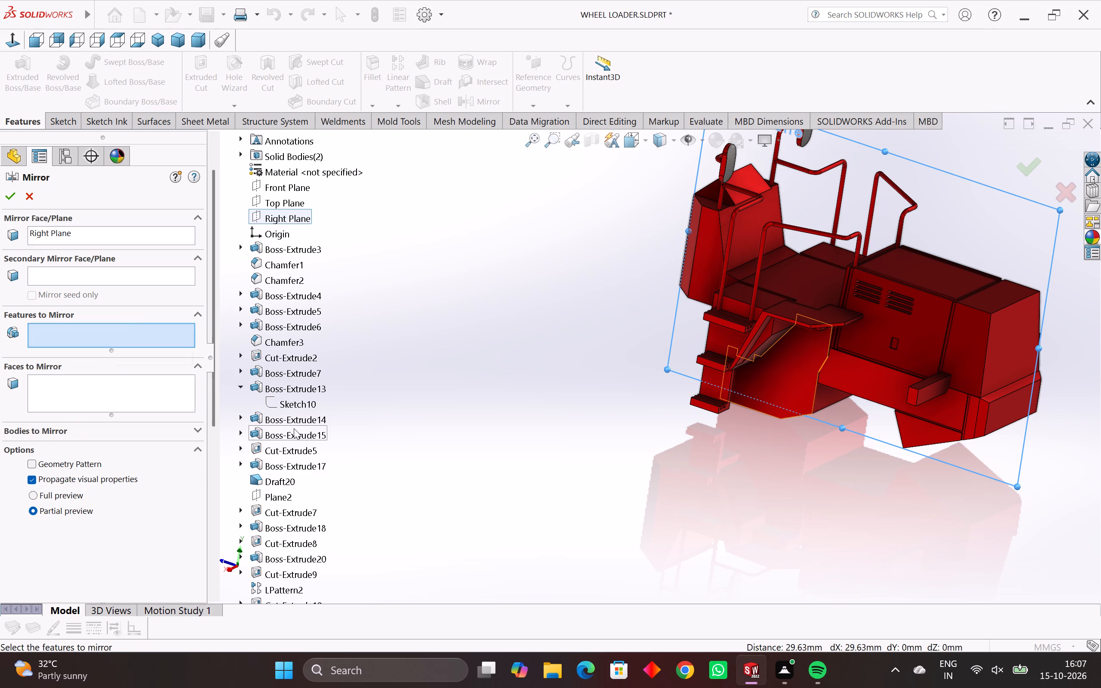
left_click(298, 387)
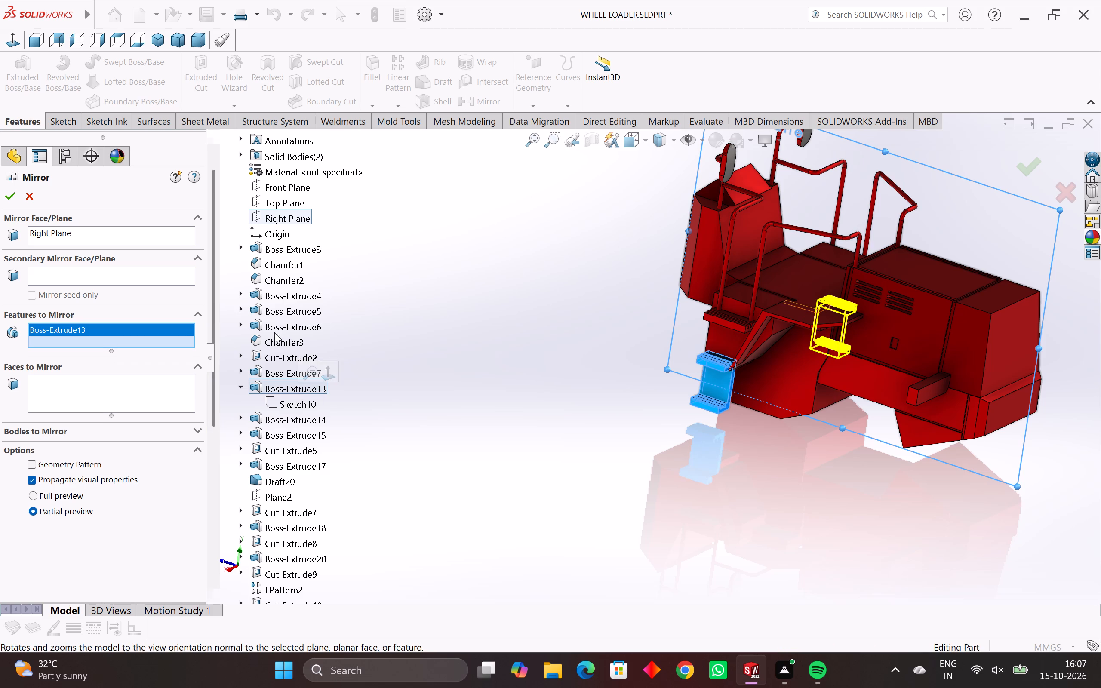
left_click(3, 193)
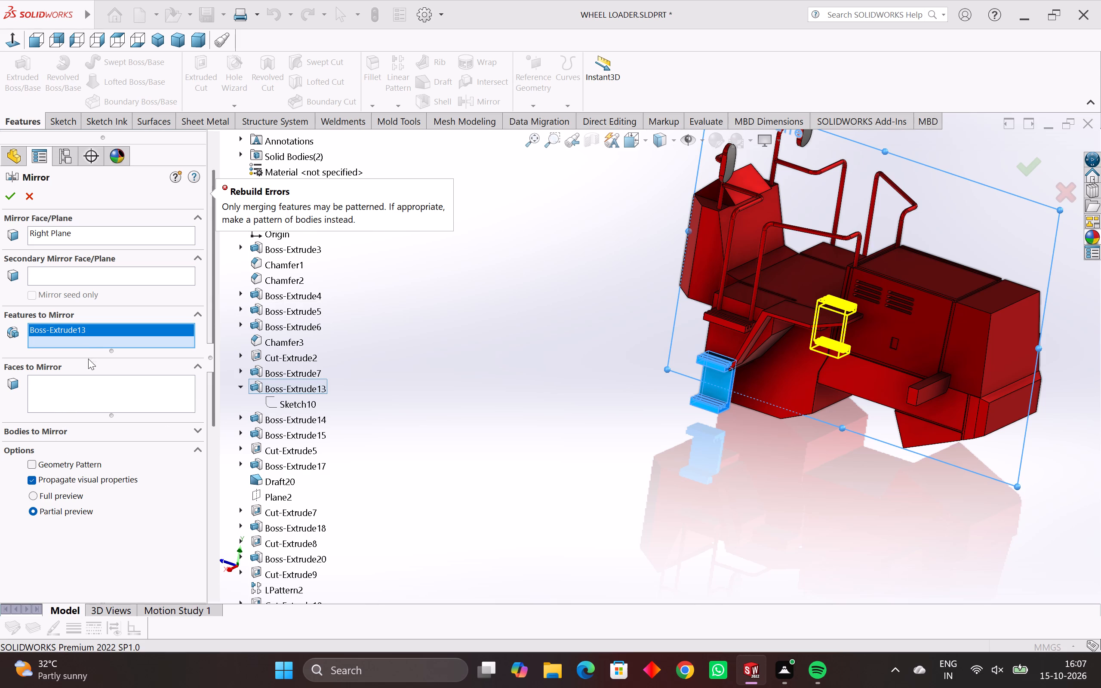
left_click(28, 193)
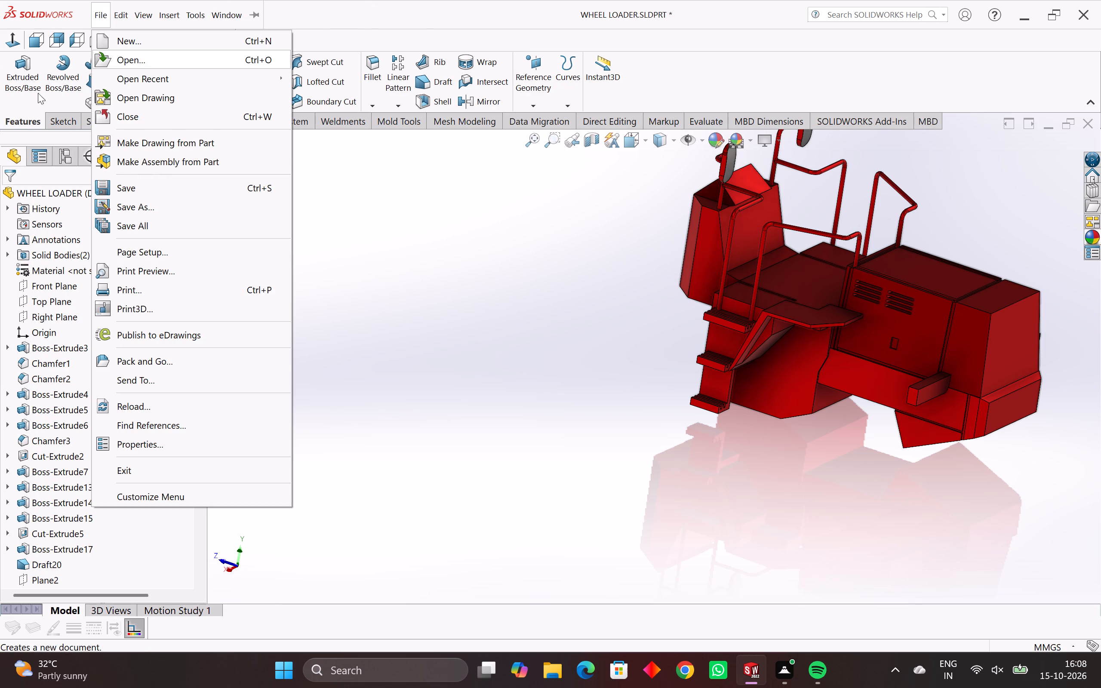
Mirror the lower ladder step body about the Right Plane with Merge solids left off.
left_click(471, 99)
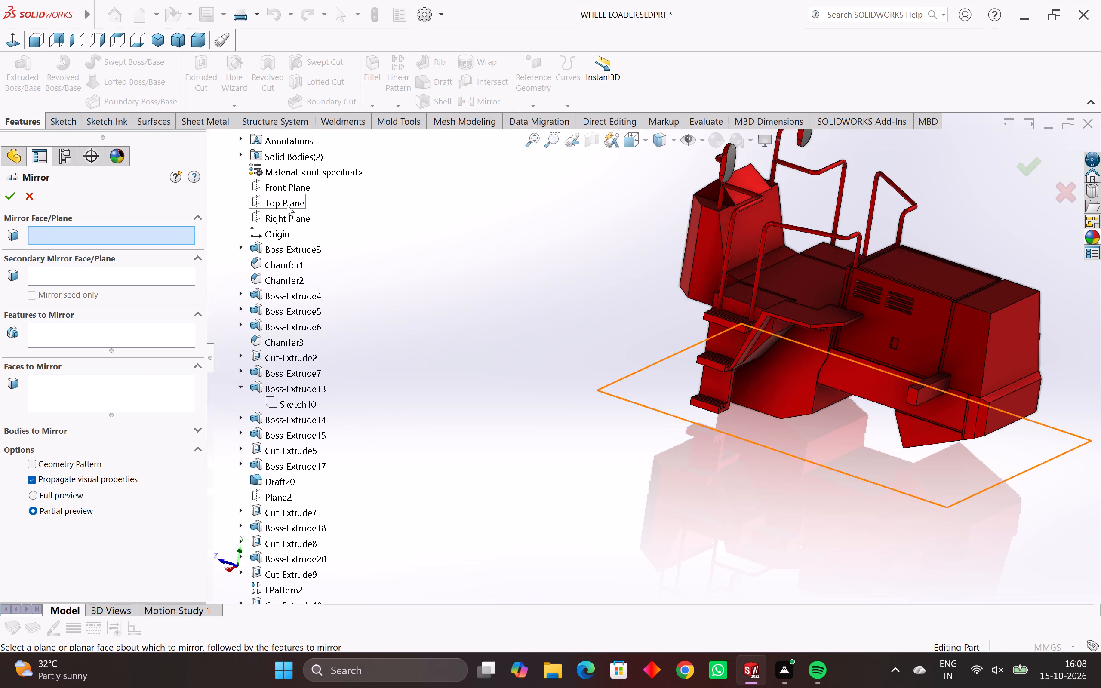
left_click(289, 217)
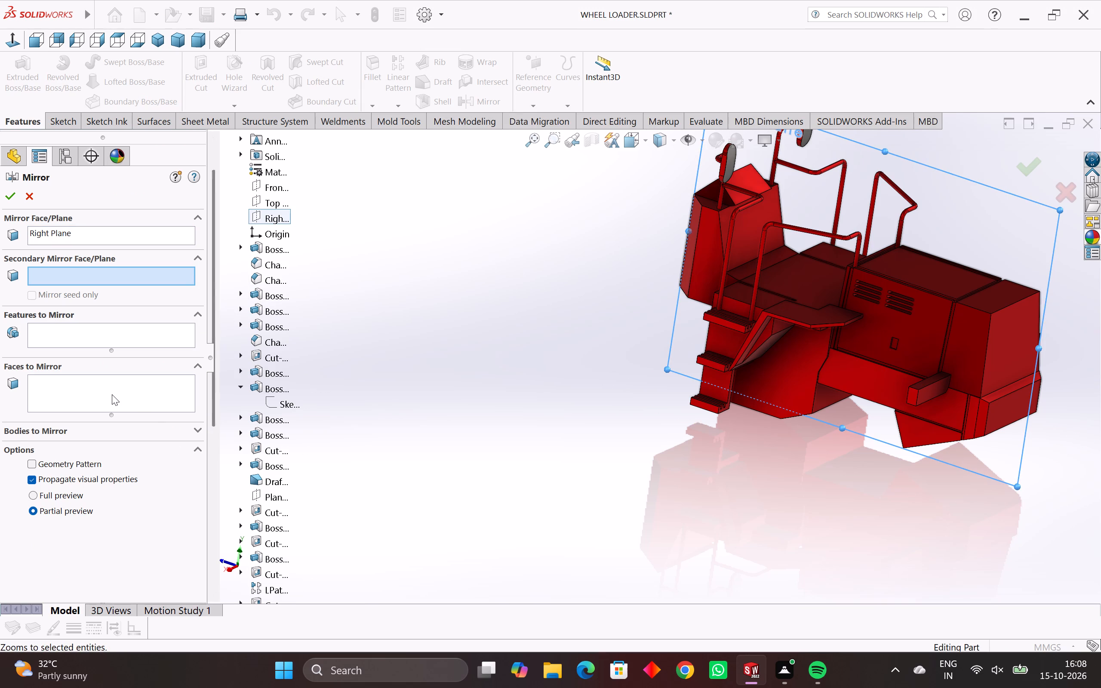
left_click(125, 439)
left_click(141, 433)
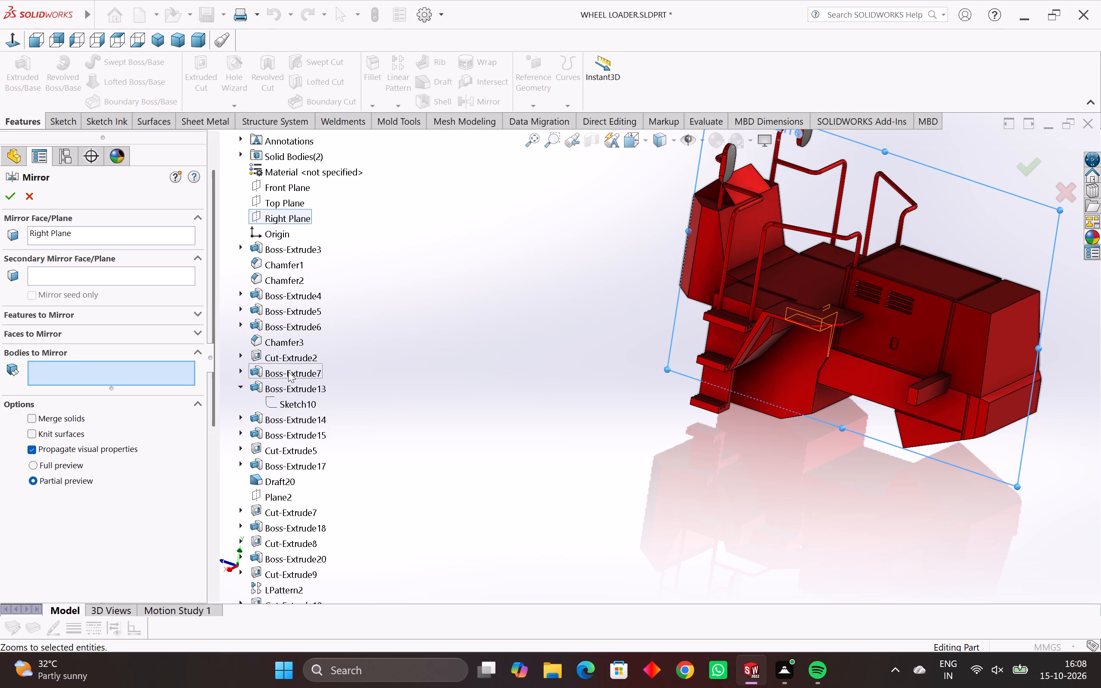
left_click(296, 387)
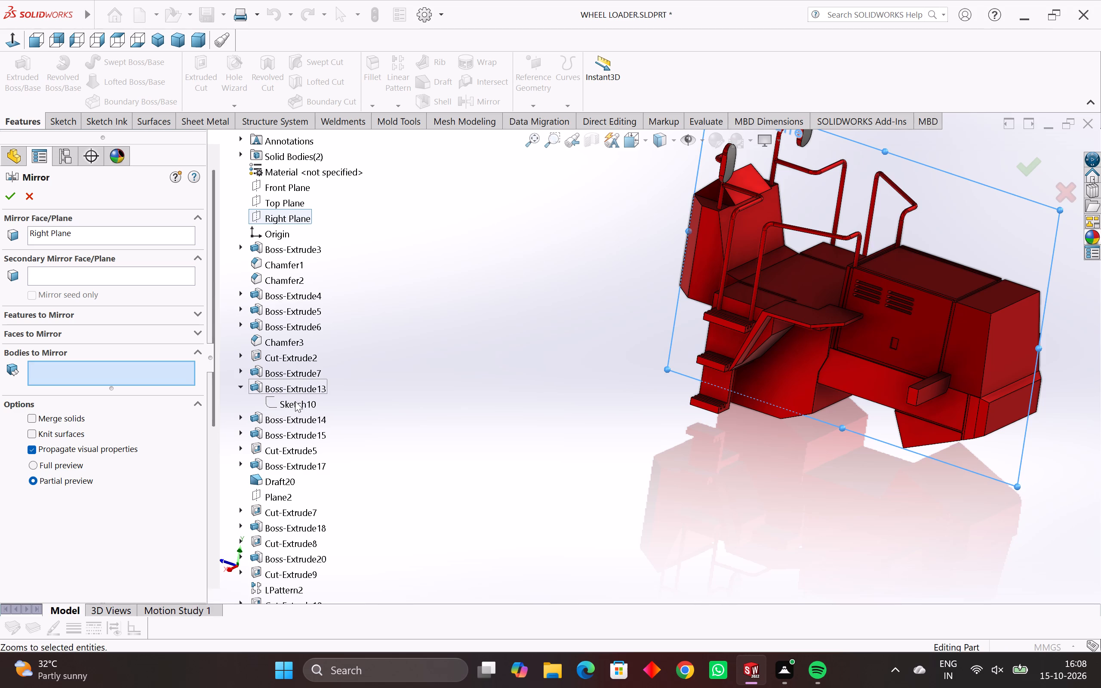
left_click(277, 393)
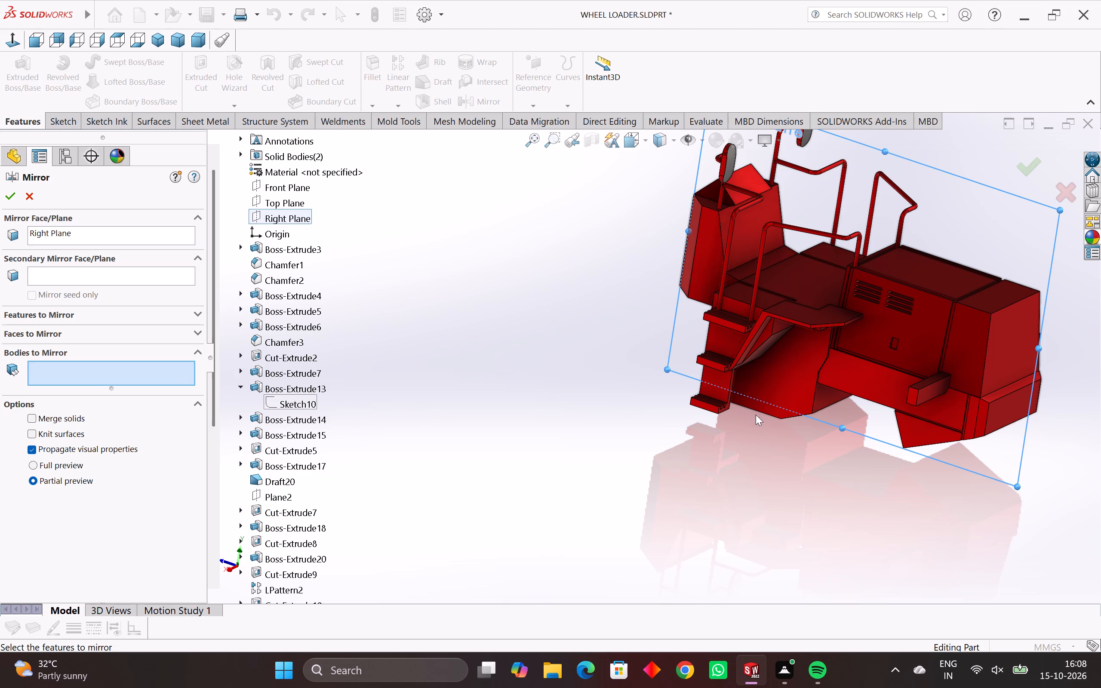
left_click(704, 394)
middle_click_drag(704, 394, 603, 433)
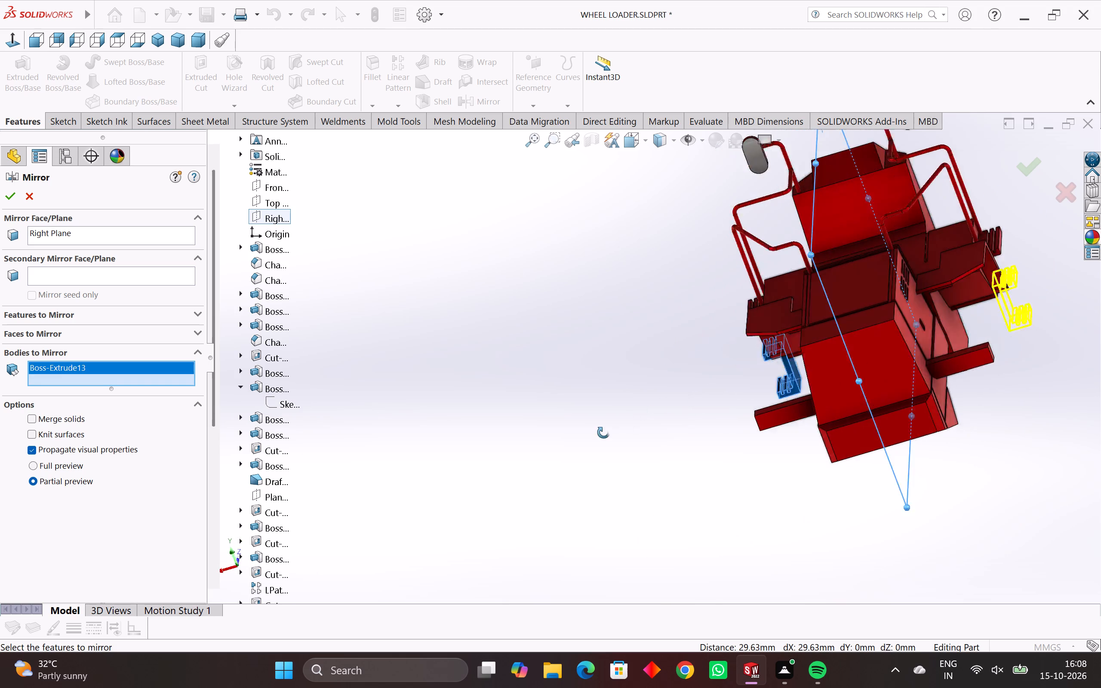
middle_click_drag(603, 433, 561, 471)
left_click(8, 196)
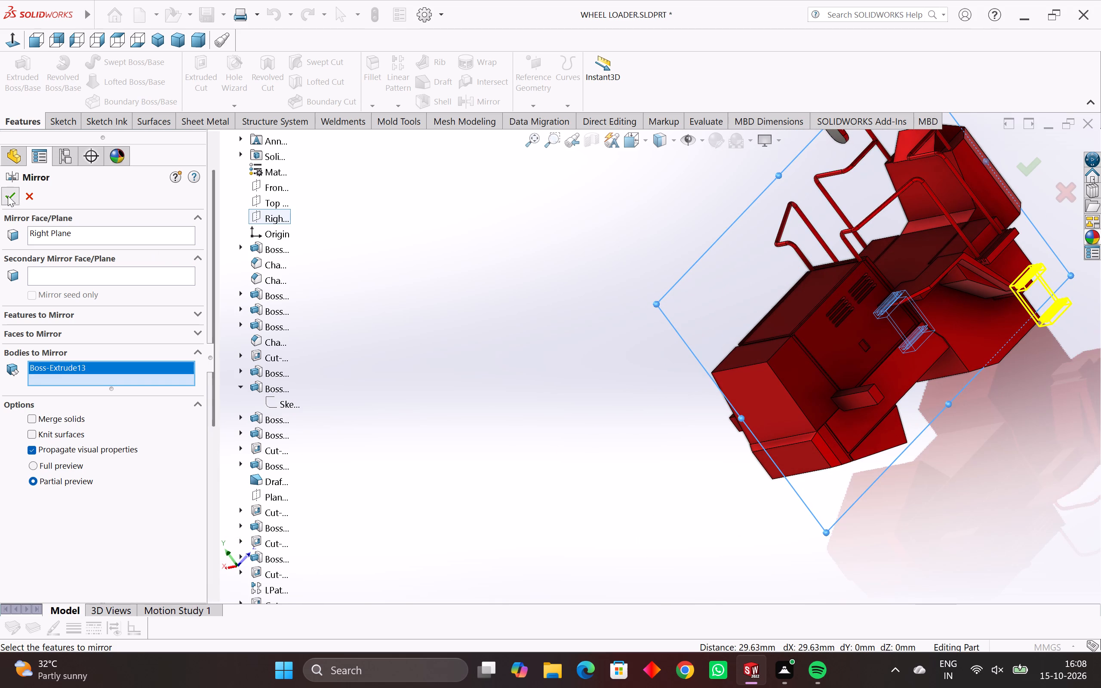
Examine the loader from below, the sides and the front to compare the ladder steps on both sides.
middle_click_drag(588, 361, 720, 399)
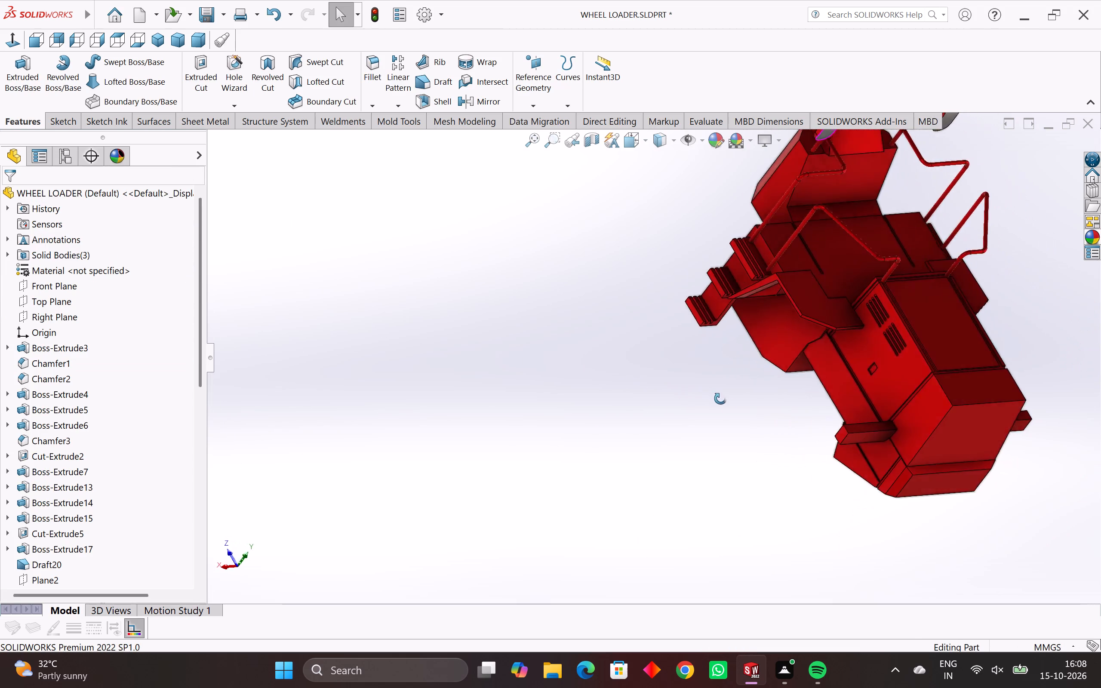
middle_click_drag(720, 399, 789, 443)
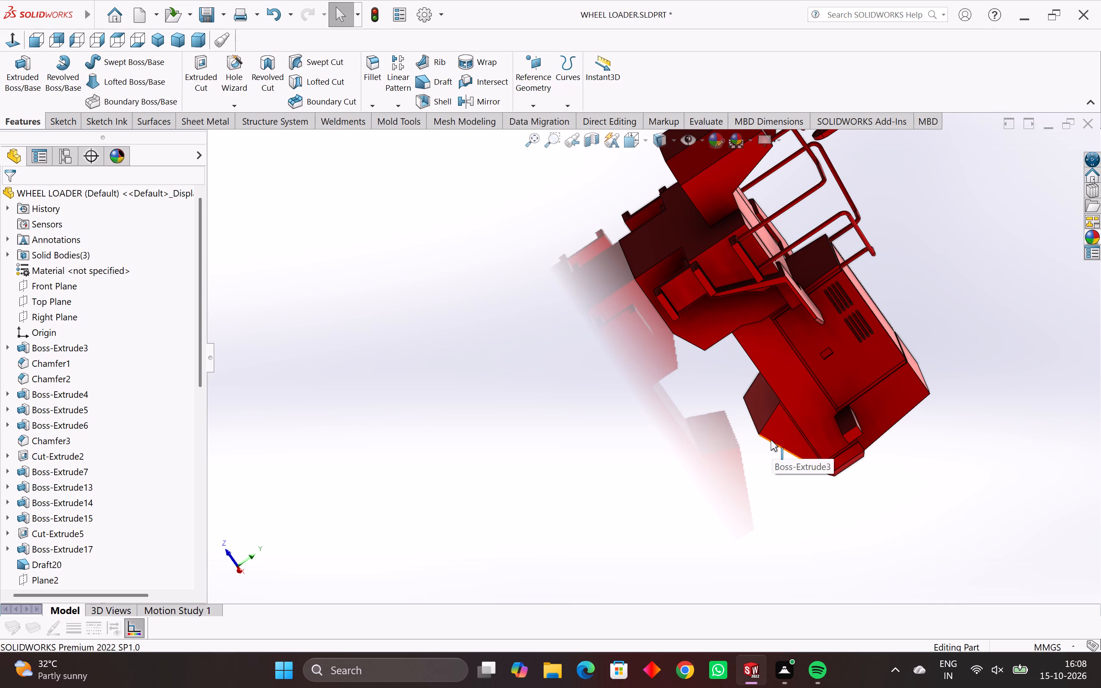
scroll(753, 427, "down", 2)
middle_click_drag(784, 443, 508, 461)
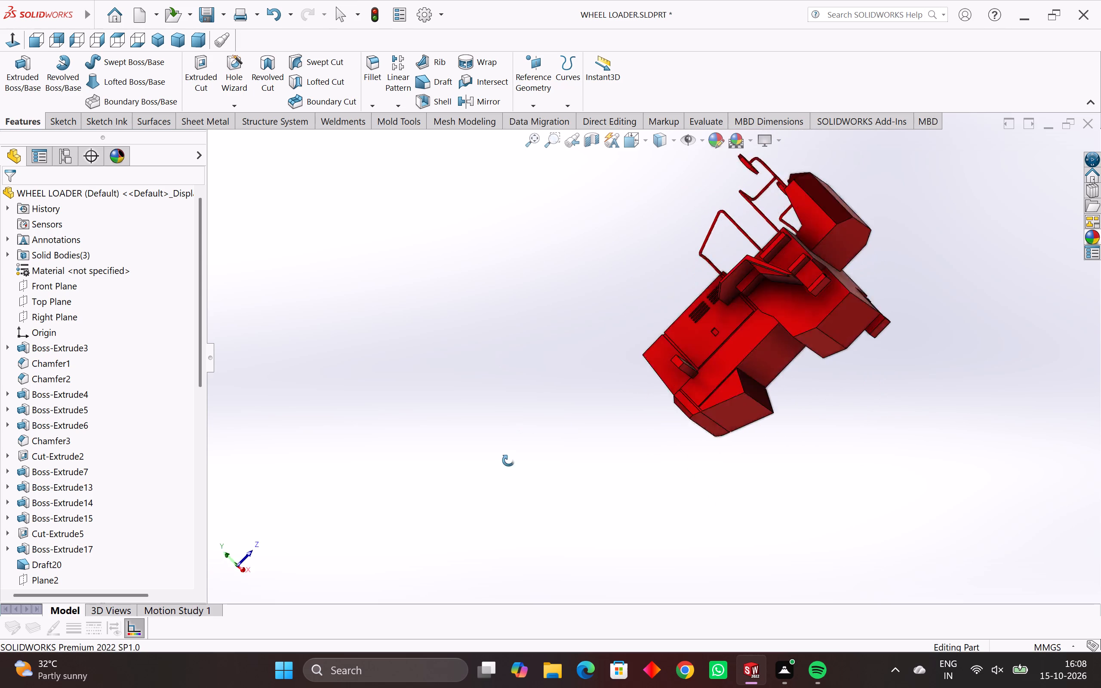
middle_click_drag(508, 461, 674, 474)
middle_click_drag(694, 449, 786, 475)
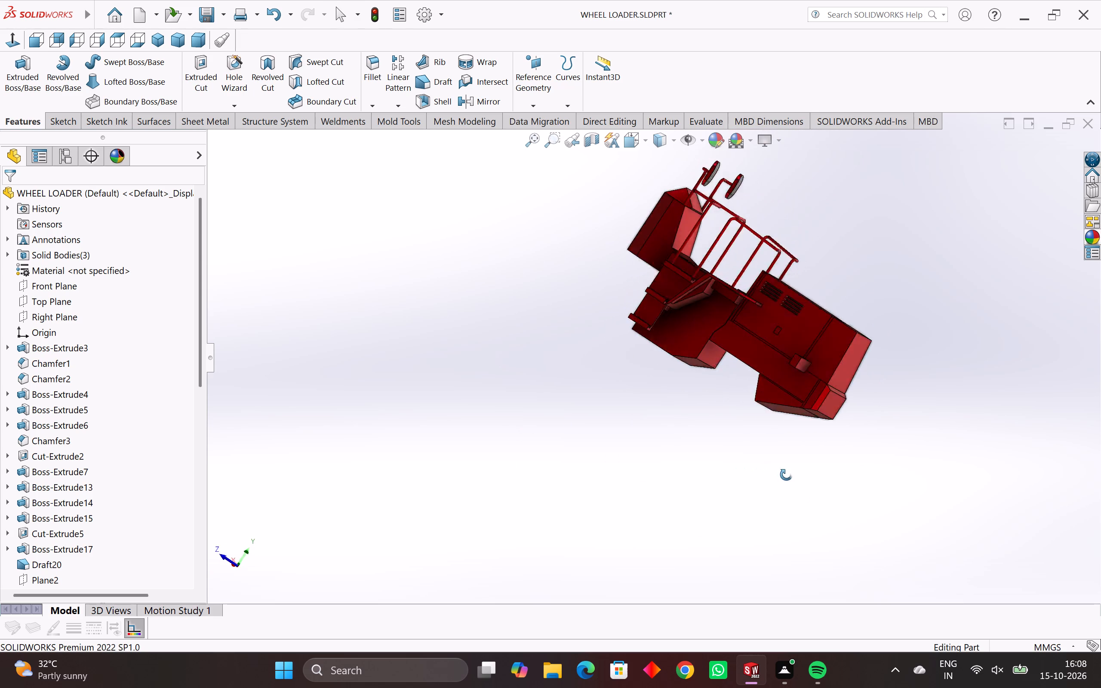
middle_click_drag(786, 475, 829, 623)
scroll(745, 304, "up", 5)
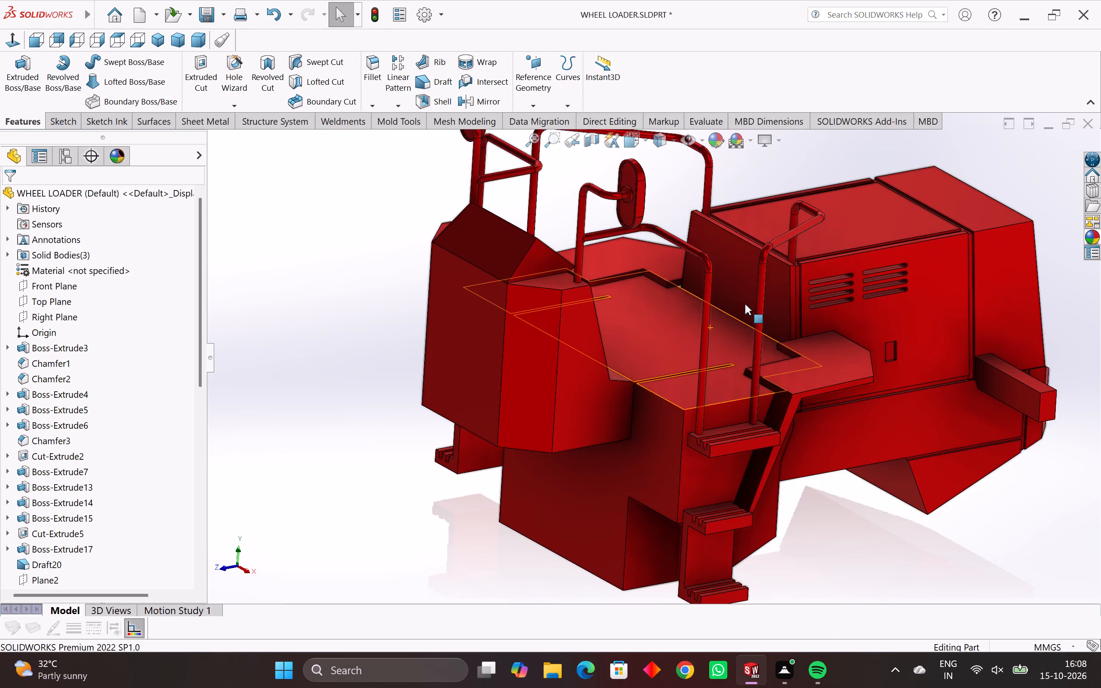
middle_click_drag(783, 305, 409, 448)
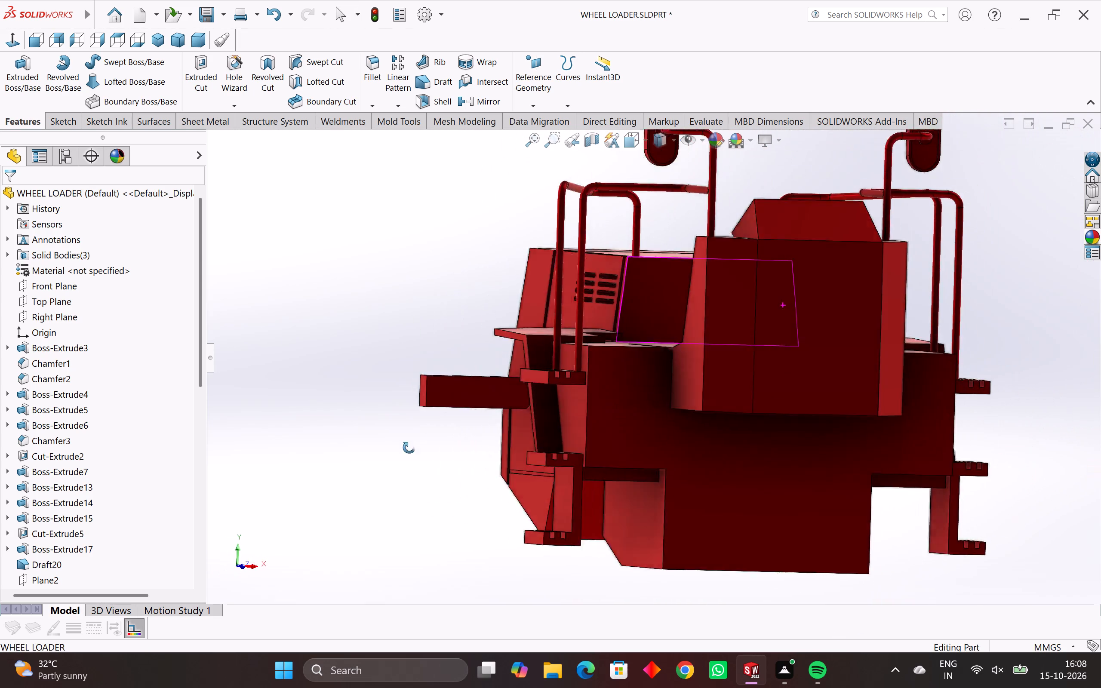
Examine the mirrored wheel loader from the front, both sides and above.
middle_click_drag(409, 448, 326, 572)
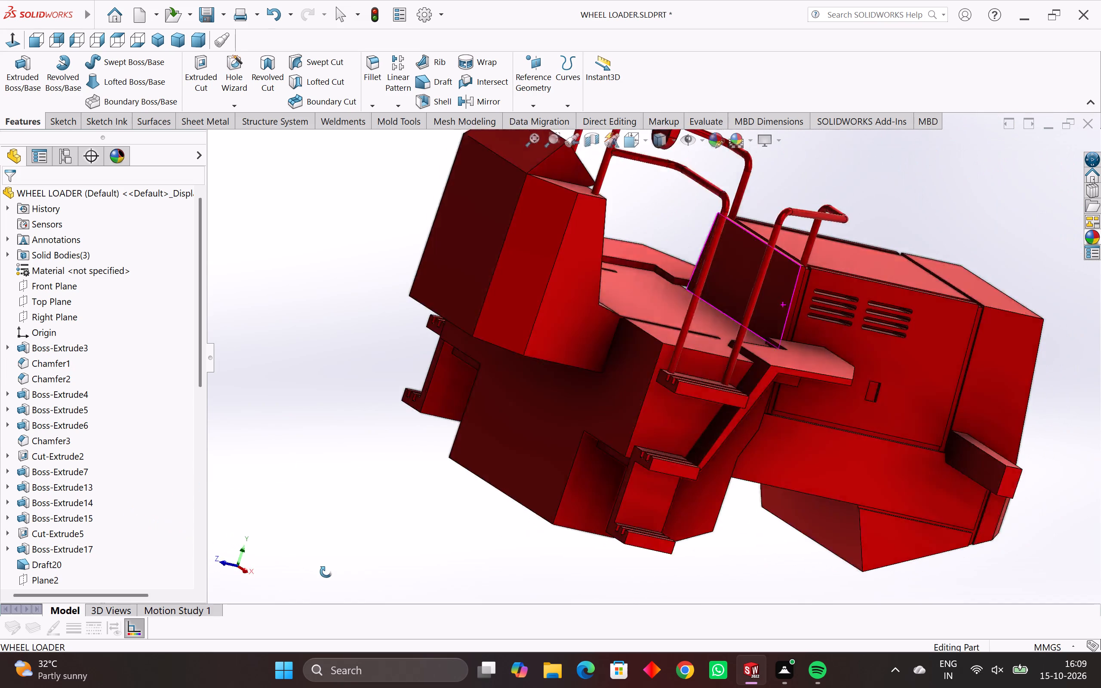
middle_click_drag(326, 572, 330, 553)
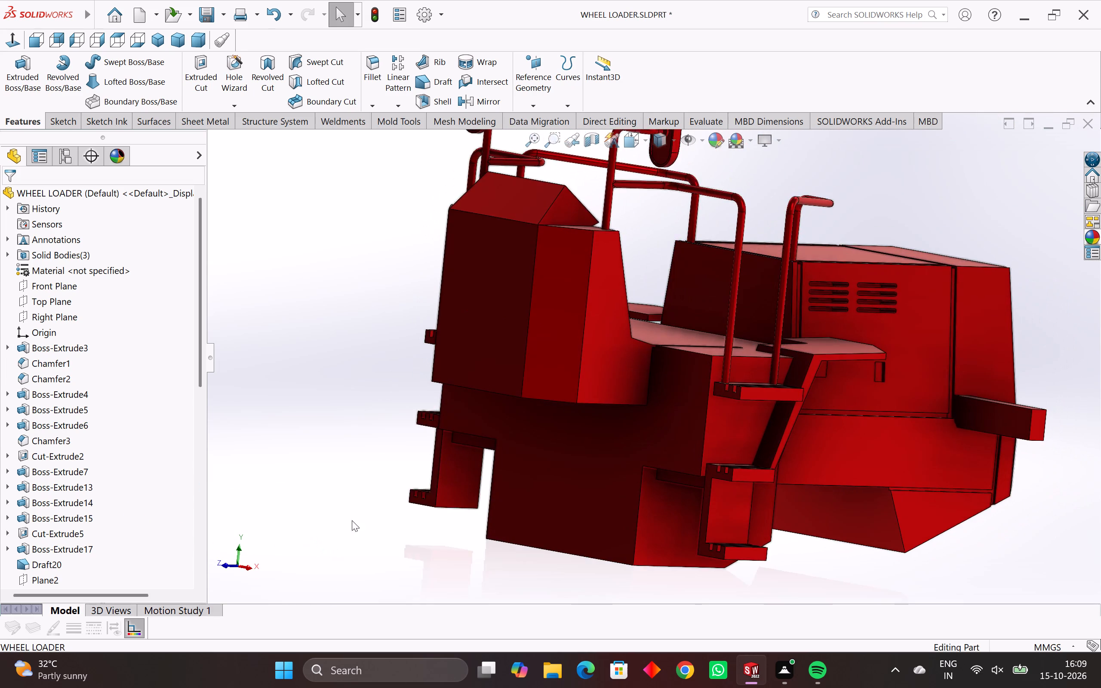
scroll(361, 514, "up", 1)
scroll(524, 402, "down", 4)
middle_click_drag(612, 409, 323, 425)
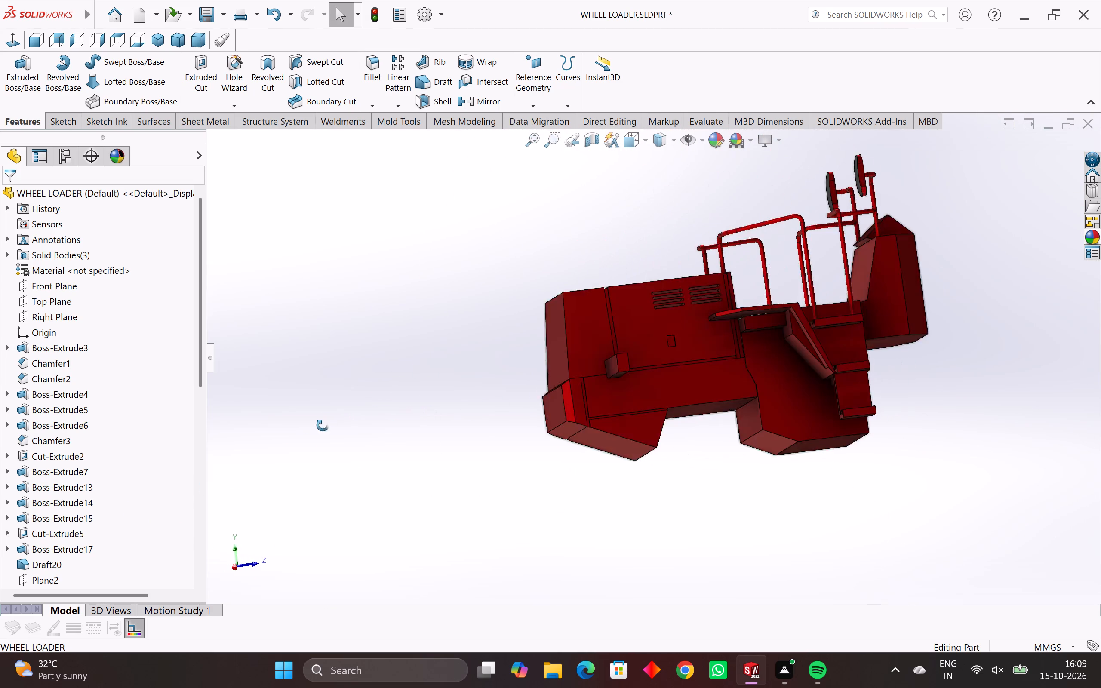
middle_click_drag(323, 425, 613, 601)
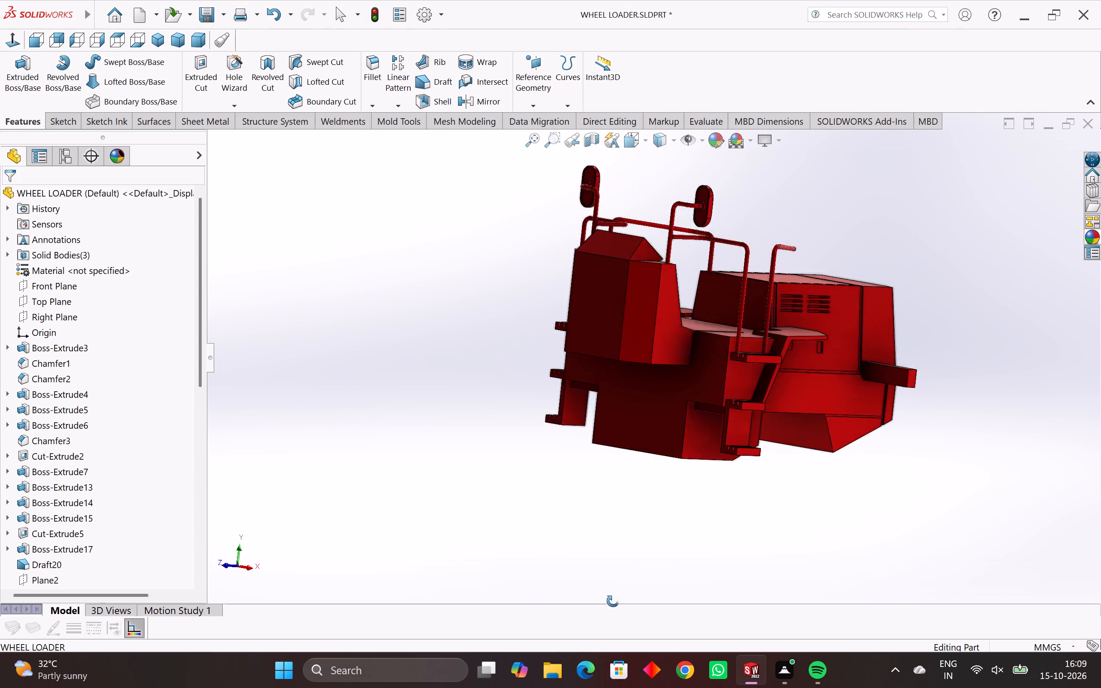
middle_click_drag(613, 601, 584, 640)
scroll(670, 390, "up", 3)
scroll(751, 249, "down", 4)
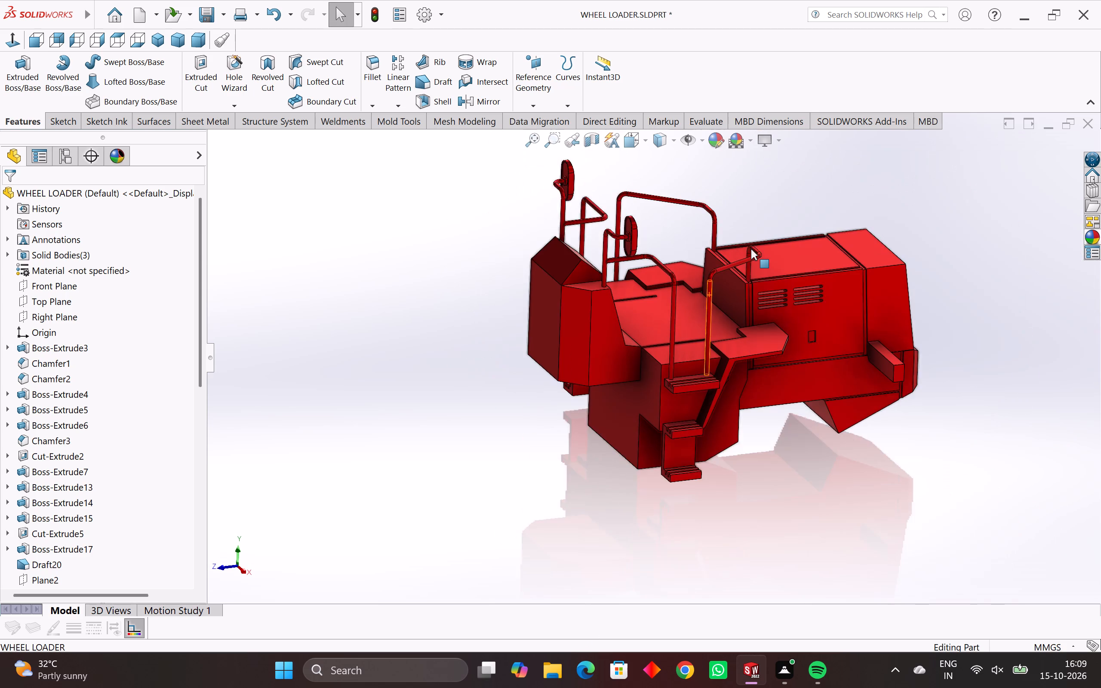
Inspect the bent swept handrail beside the hood up close.
scroll(751, 249, "up", 4)
scroll(670, 299, "up", 4)
scroll(619, 430, "up", 4)
middle_click_drag(573, 430, 572, 423)
left_click(560, 436)
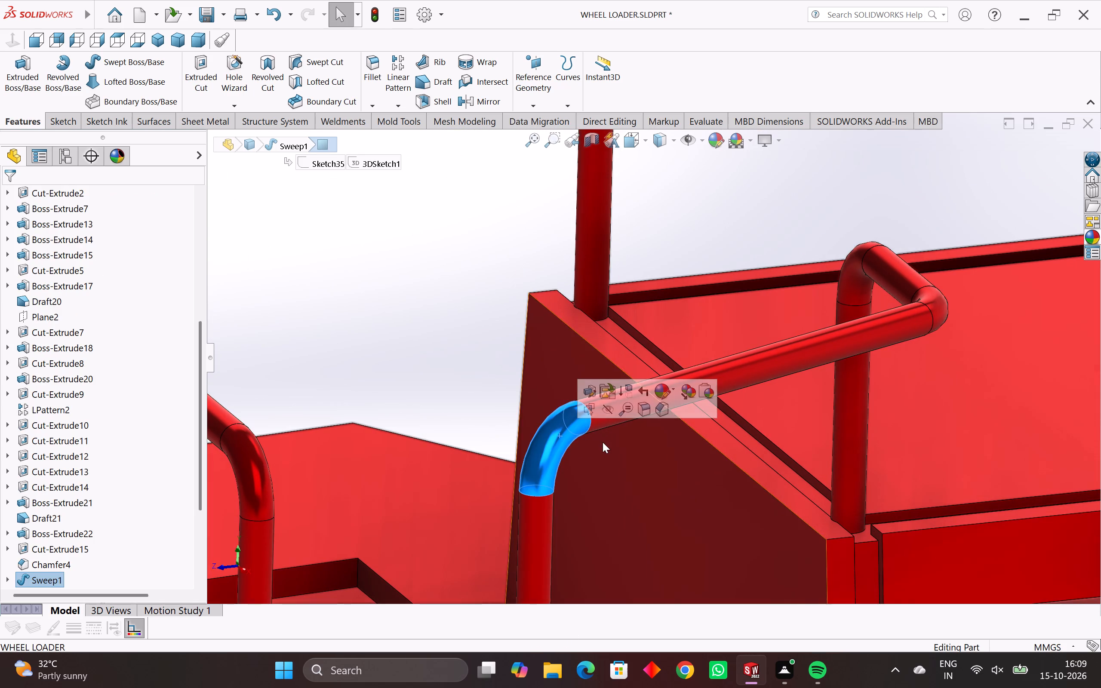
middle_click_drag(602, 442, 596, 448)
left_click(694, 402)
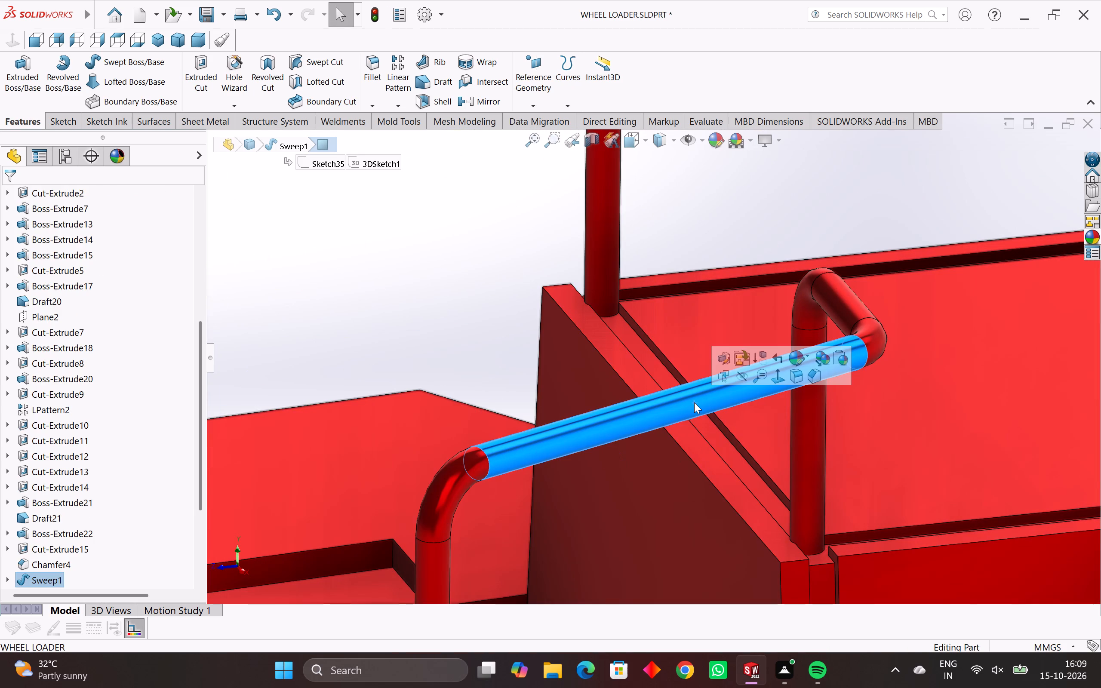
key("Escape")
key("Escape")
key("Escape")
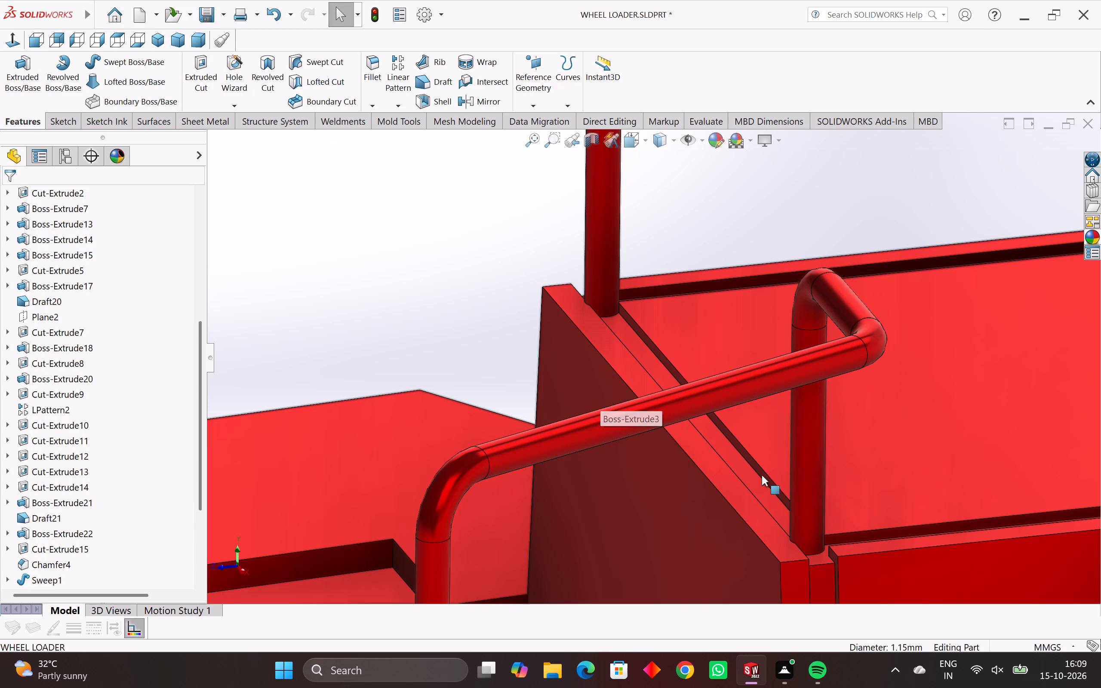
Start a sketch on the small top face of the front block (Boss-Extrude21) and convert the face outline into sketch entities.
scroll(754, 480, "down", 3)
scroll(712, 453, "down", 5)
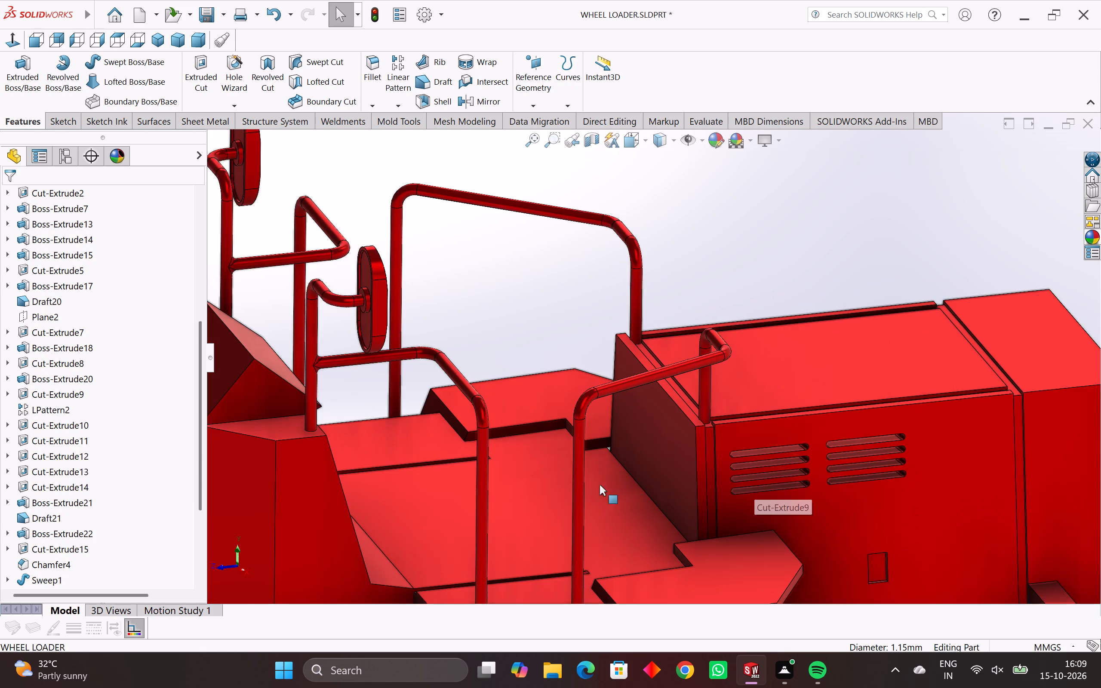
middle_click_drag(535, 455, 463, 576)
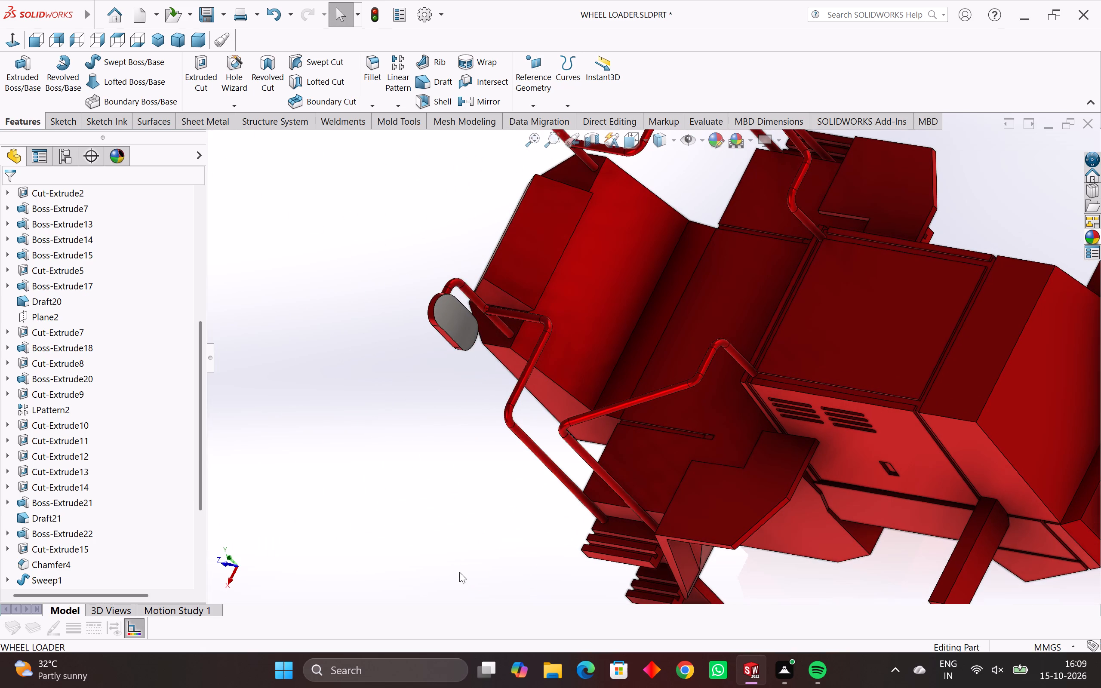
middle_click_drag(569, 407, 547, 433)
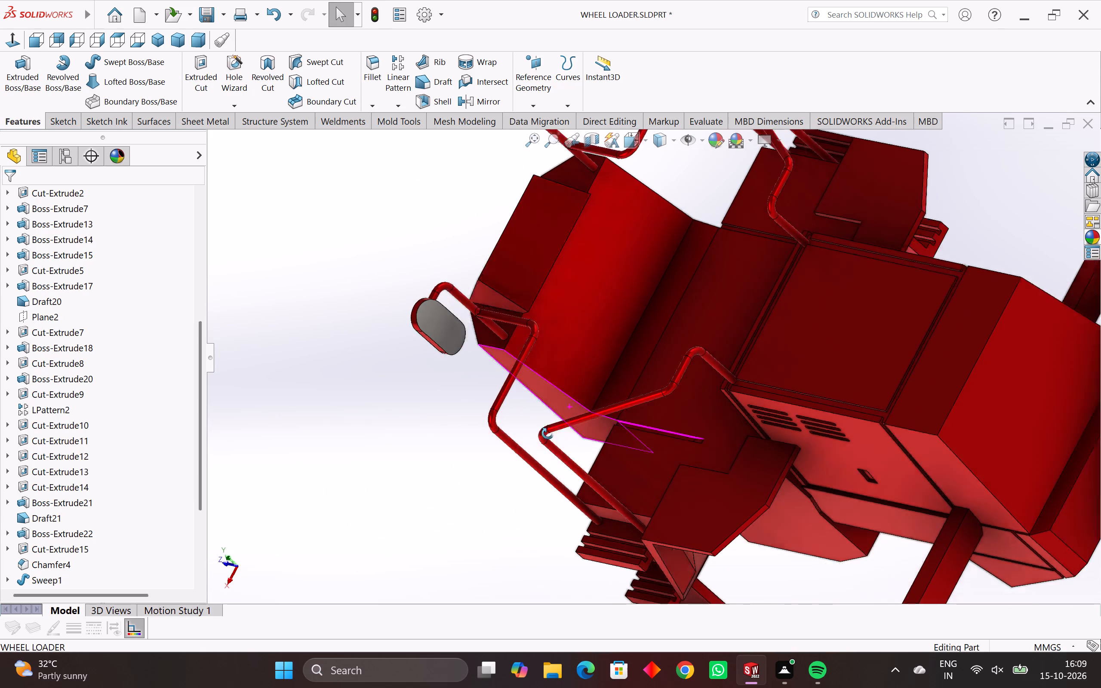
middle_click_drag(547, 433, 550, 472)
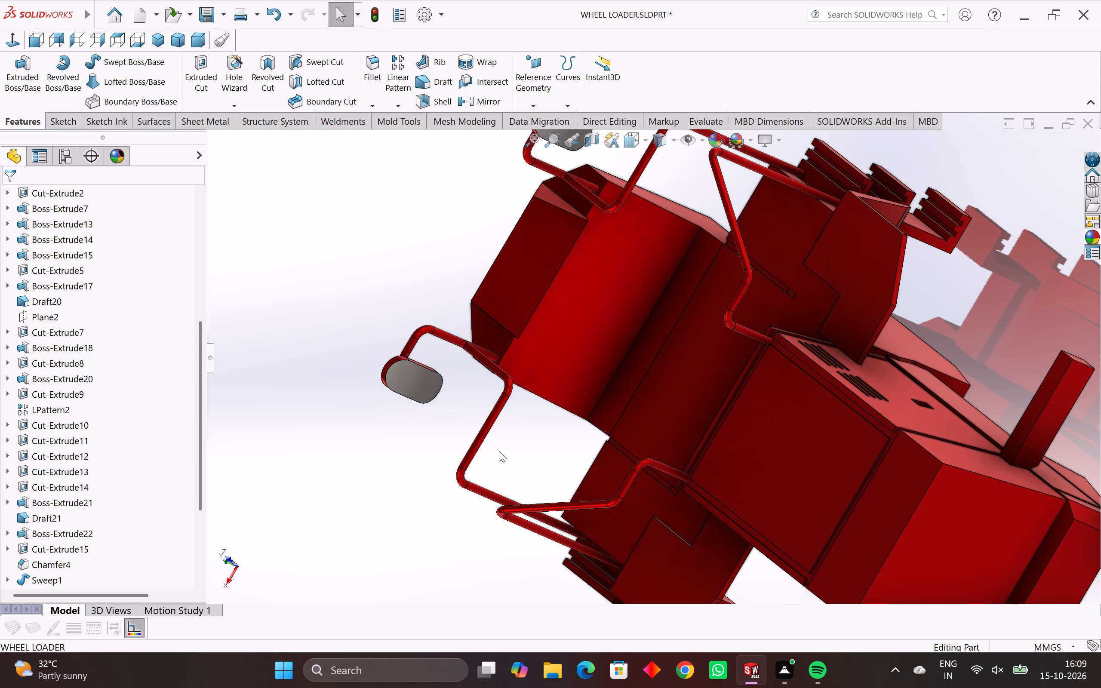
left_click(530, 267)
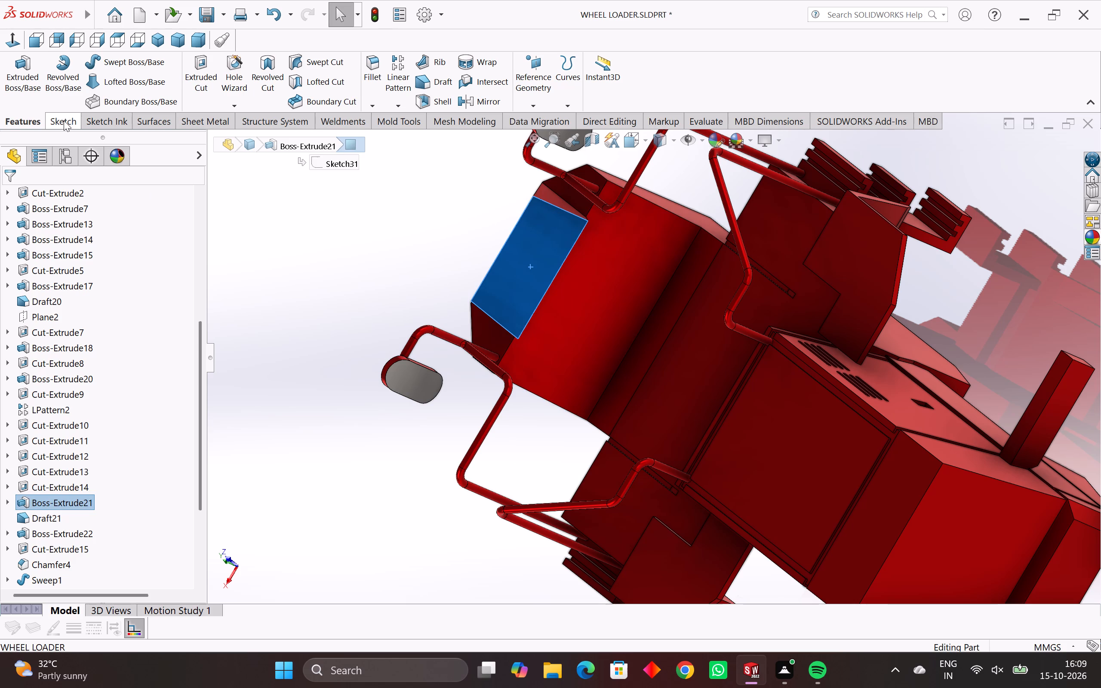
left_click(64, 120)
left_click(13, 72)
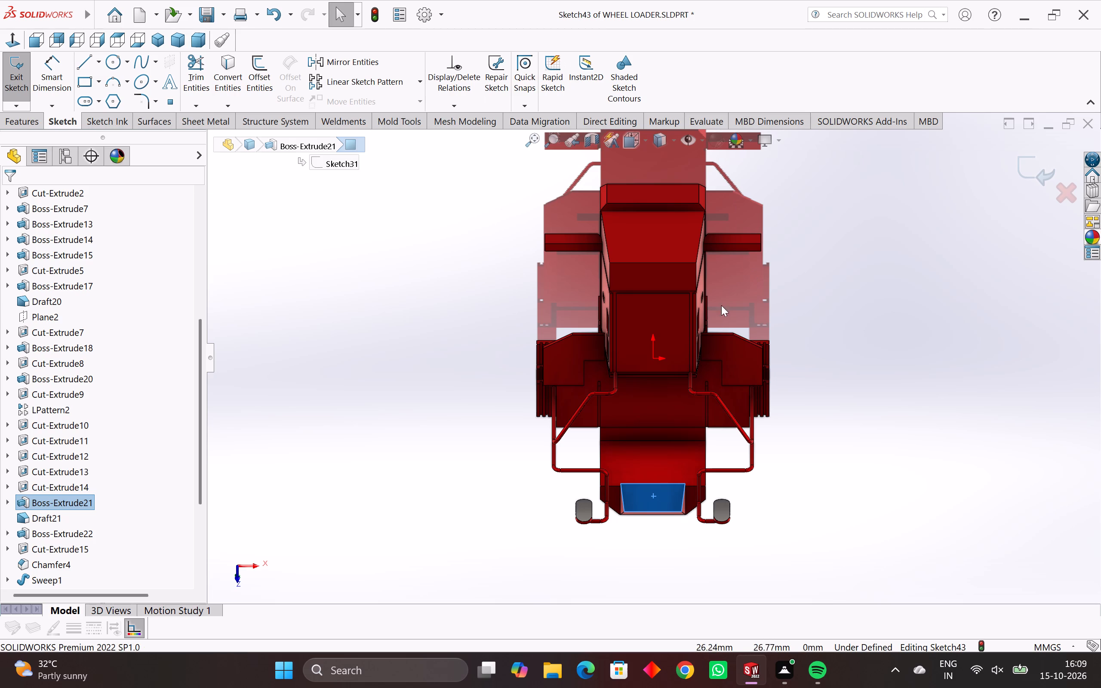
scroll(680, 525, "up", 4)
middle_click_drag(658, 506, 572, 681)
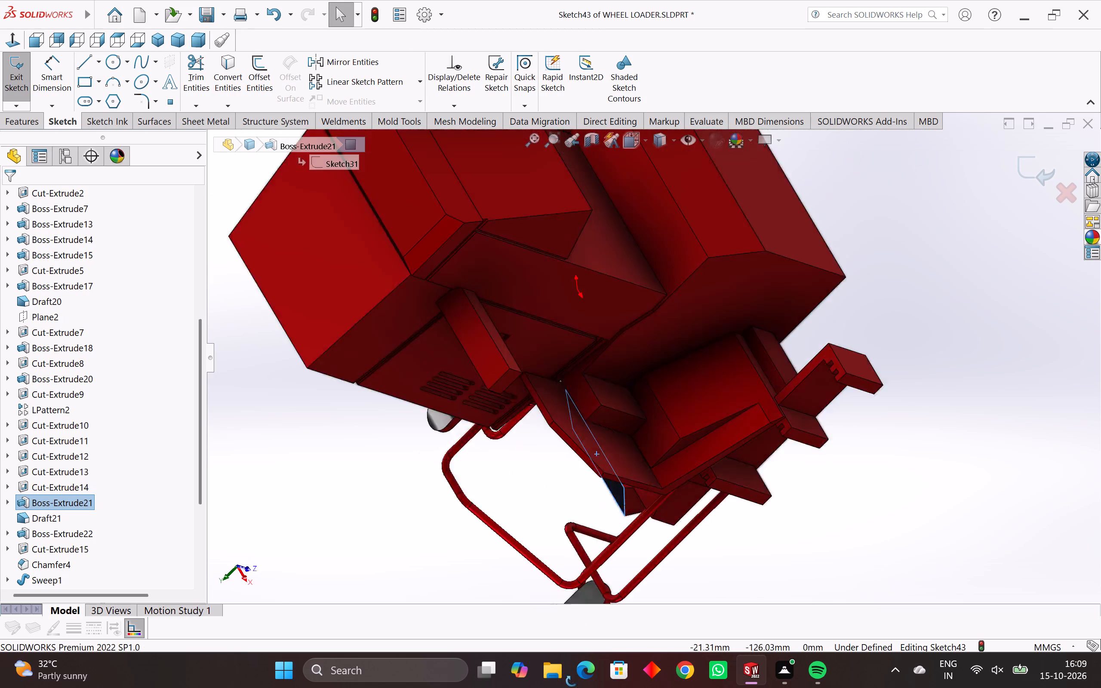
middle_click_drag(572, 681, 725, 584)
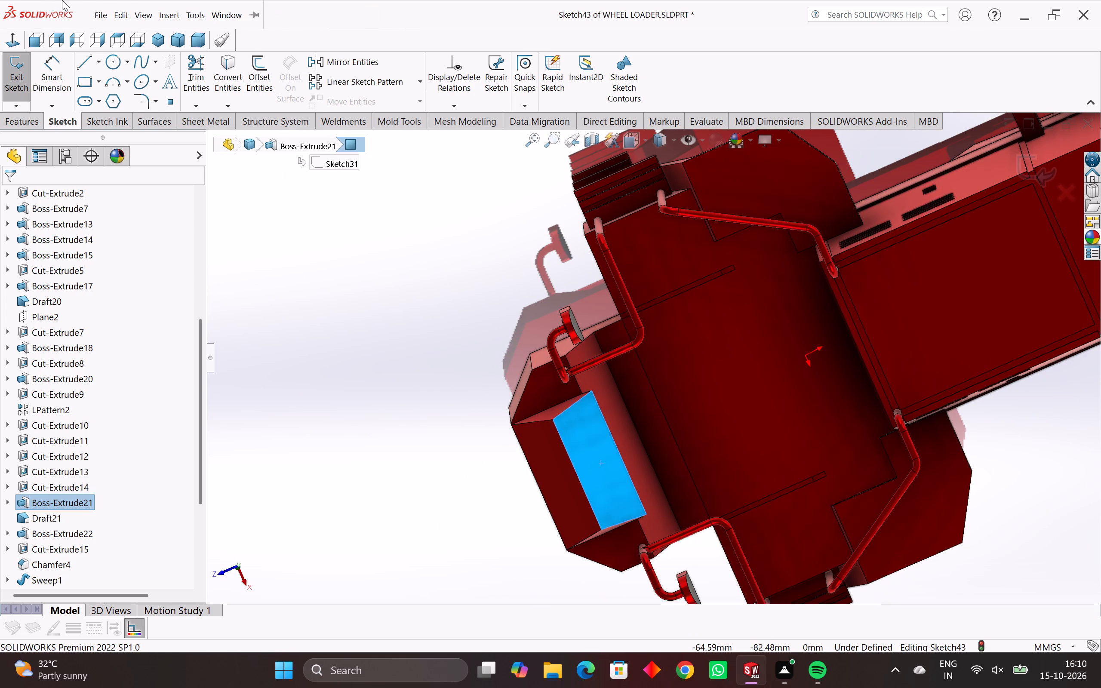
middle_click_drag(545, 369, 806, 443)
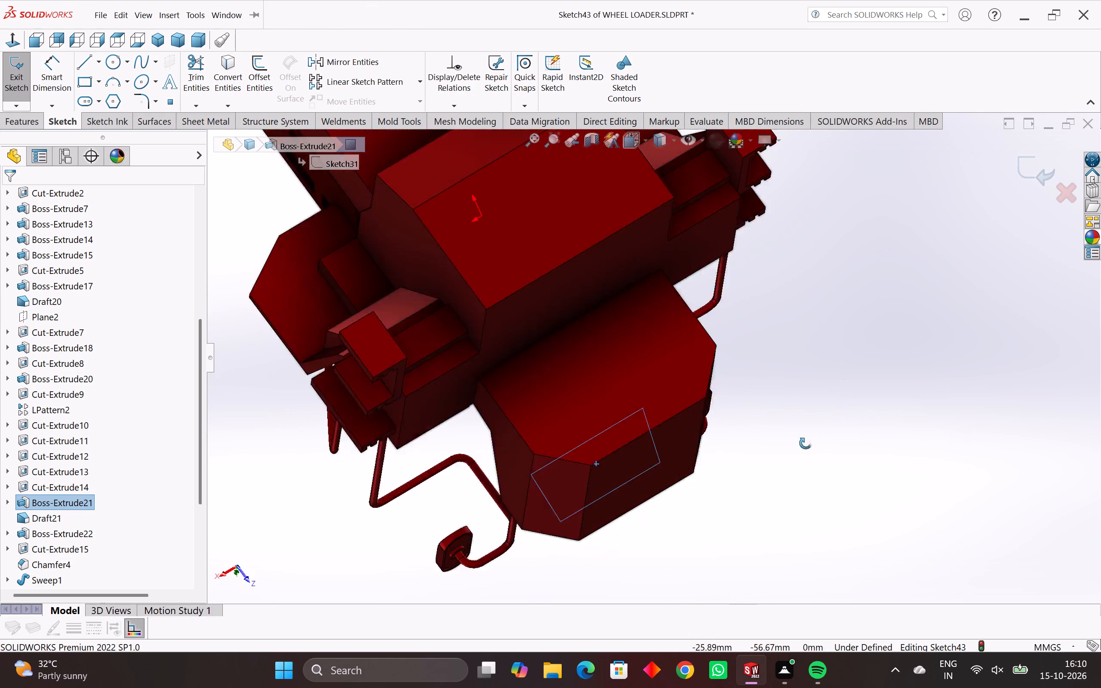
middle_click_drag(806, 443, 1061, 422)
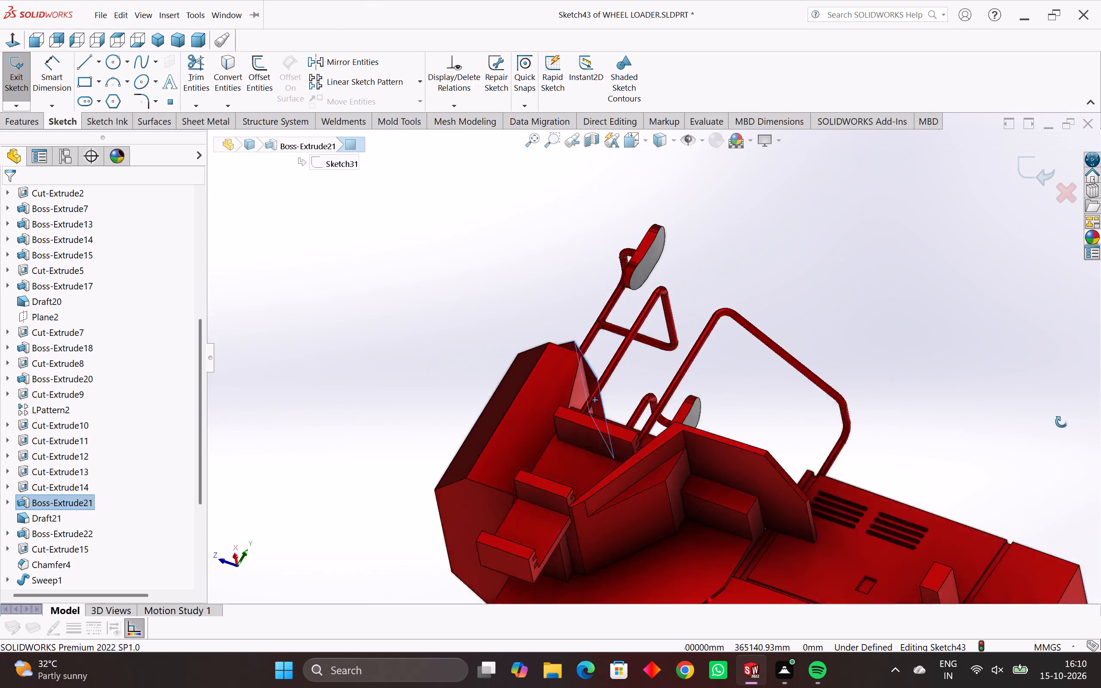
middle_click_drag(1061, 422, 1021, 544)
scroll(1000, 530, "down", 1)
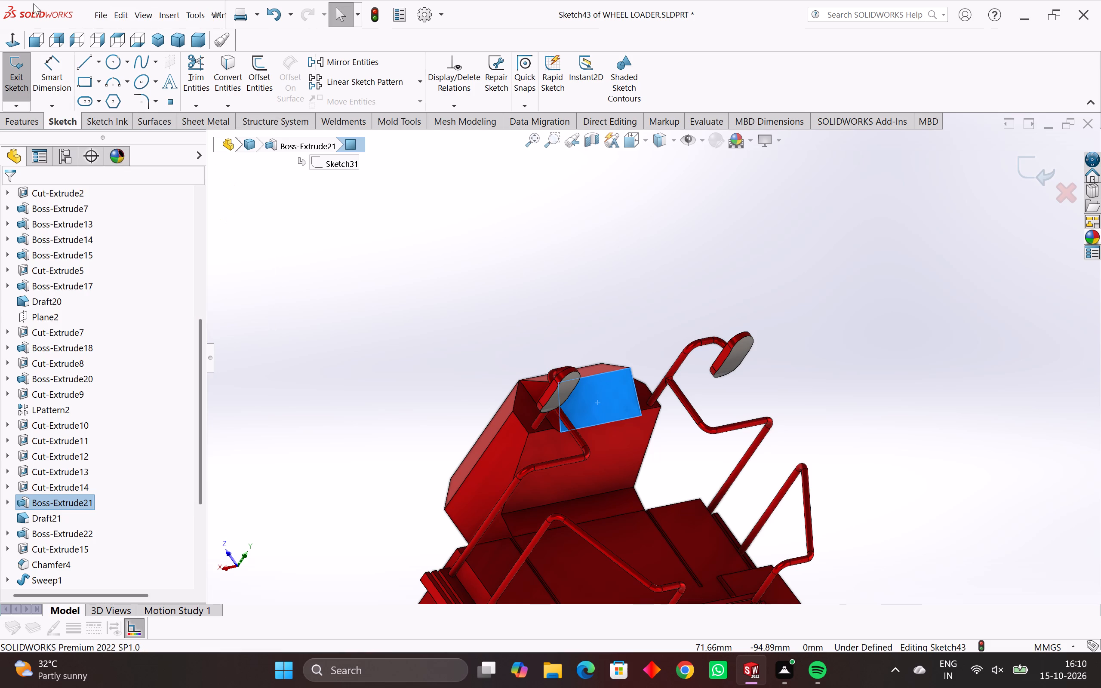
left_click(235, 83)
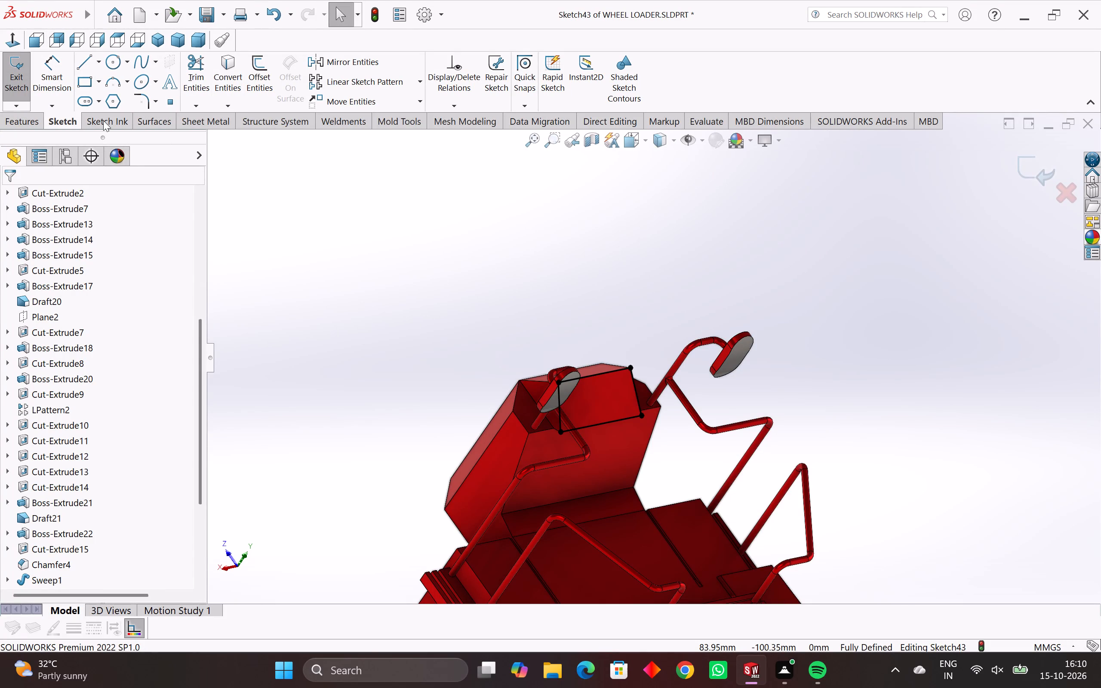
Offset the converted outline inward by 0.5 mm with Reverse enabled, Select chain on and dimensions added.
left_click(258, 60)
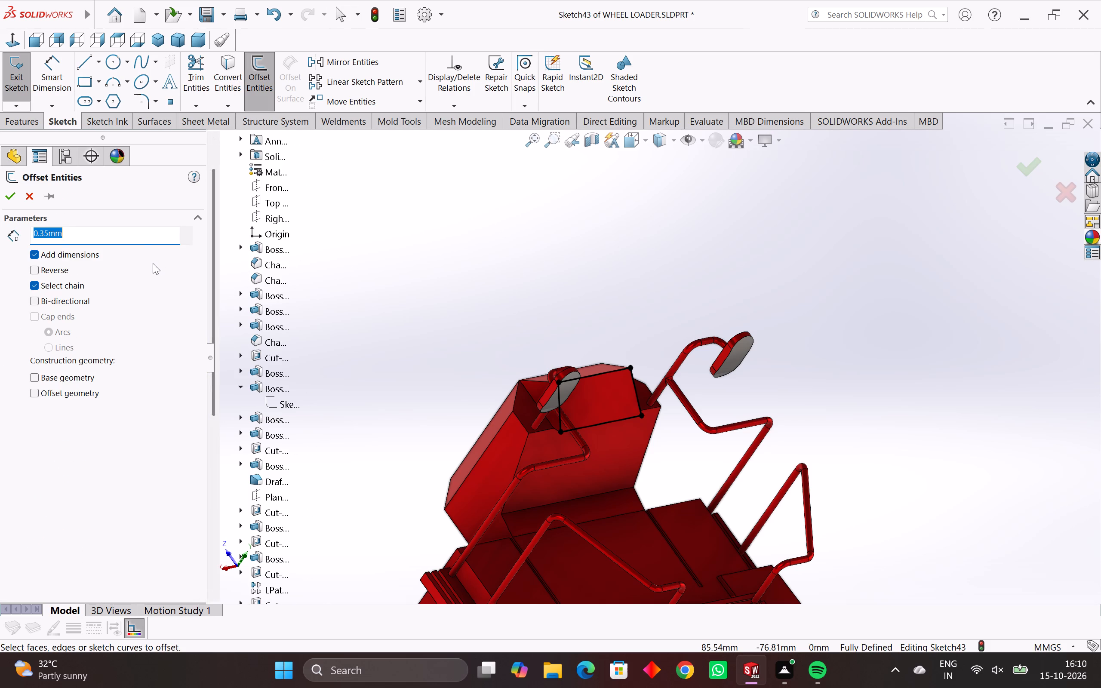
type(".5")
key("Return")
scroll(706, 436, "up", 3)
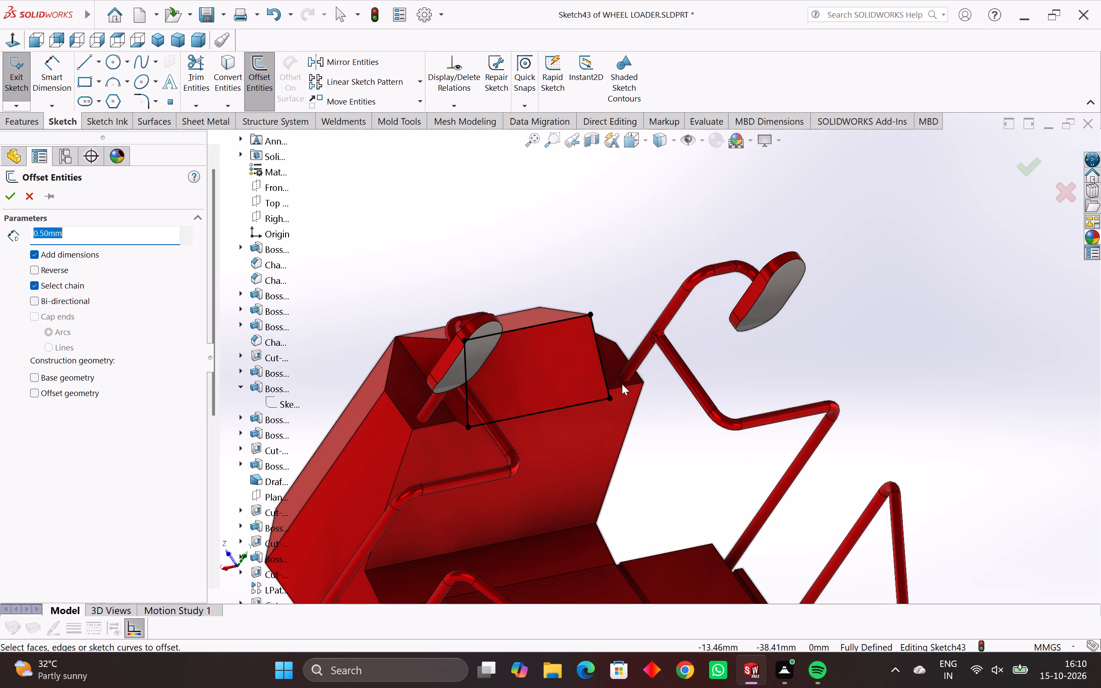
left_click(601, 364)
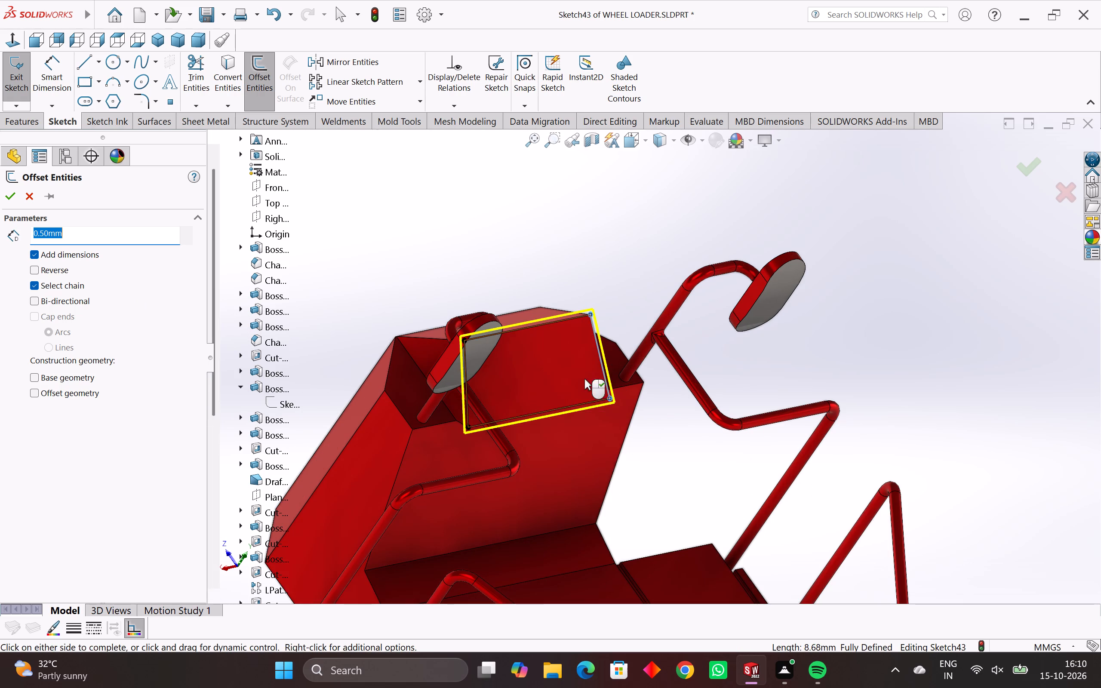
left_click(35, 271)
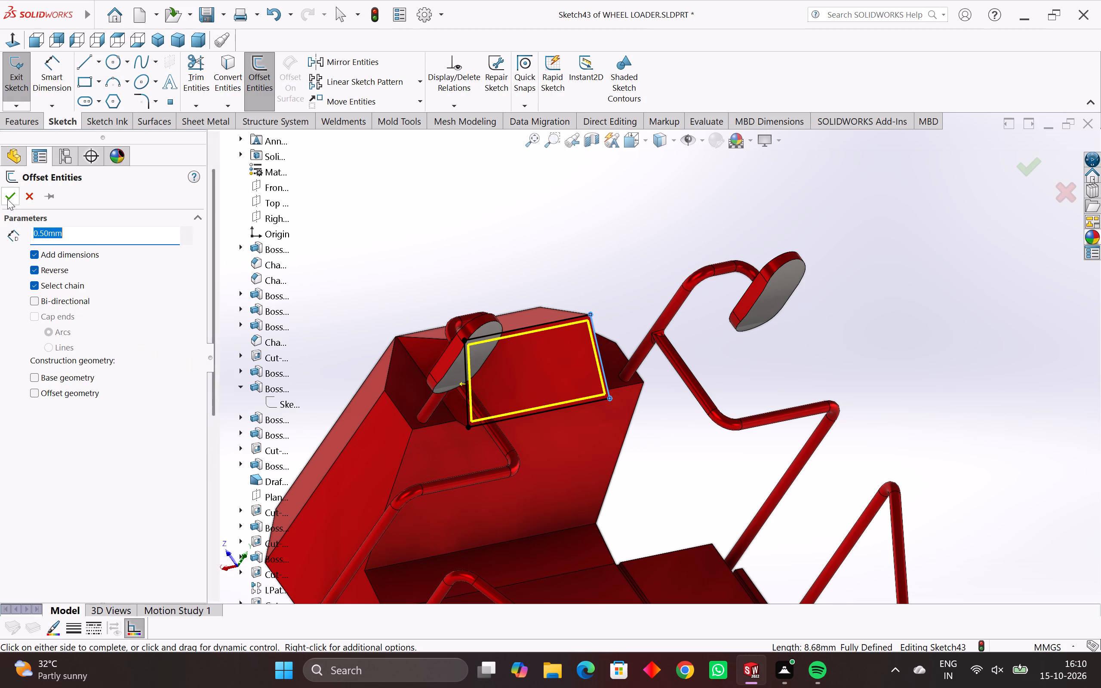
left_click(7, 199)
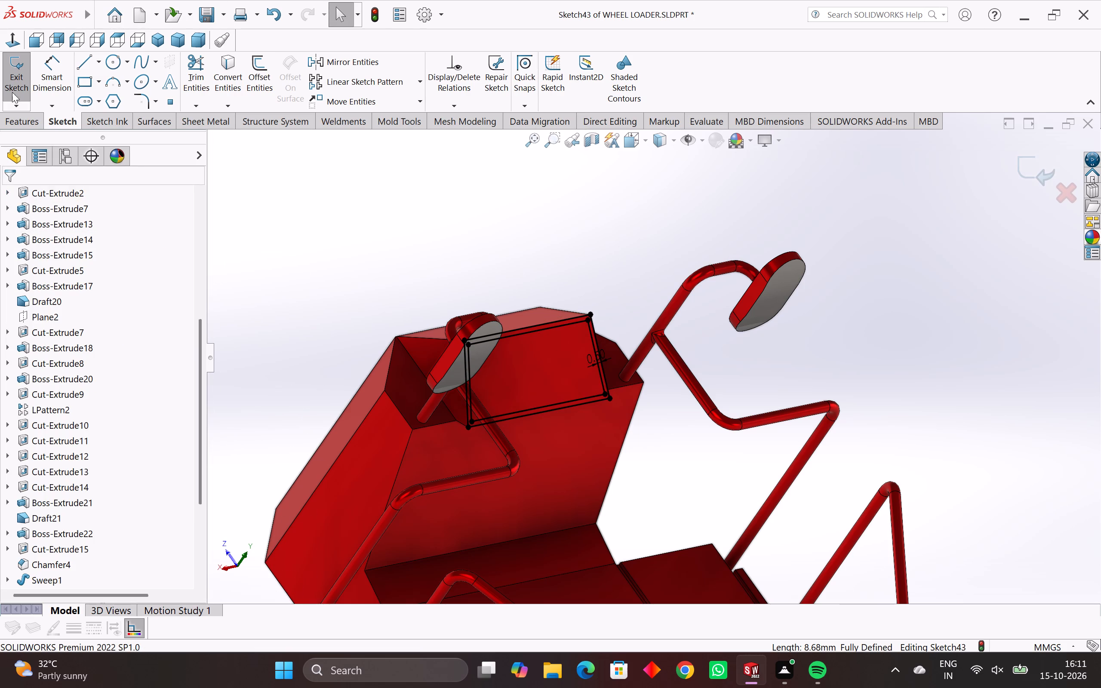
Extrude-cut the narrow border between the two outlines to a blind depth of 0.25 mm.
left_click(24, 119)
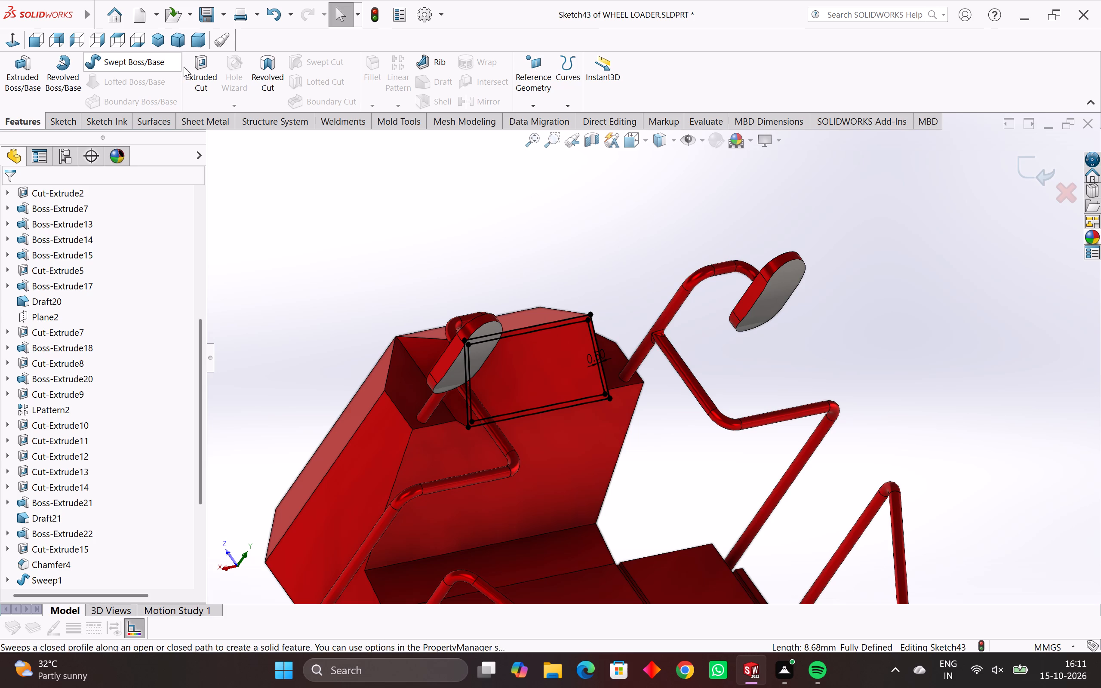
left_click(197, 67)
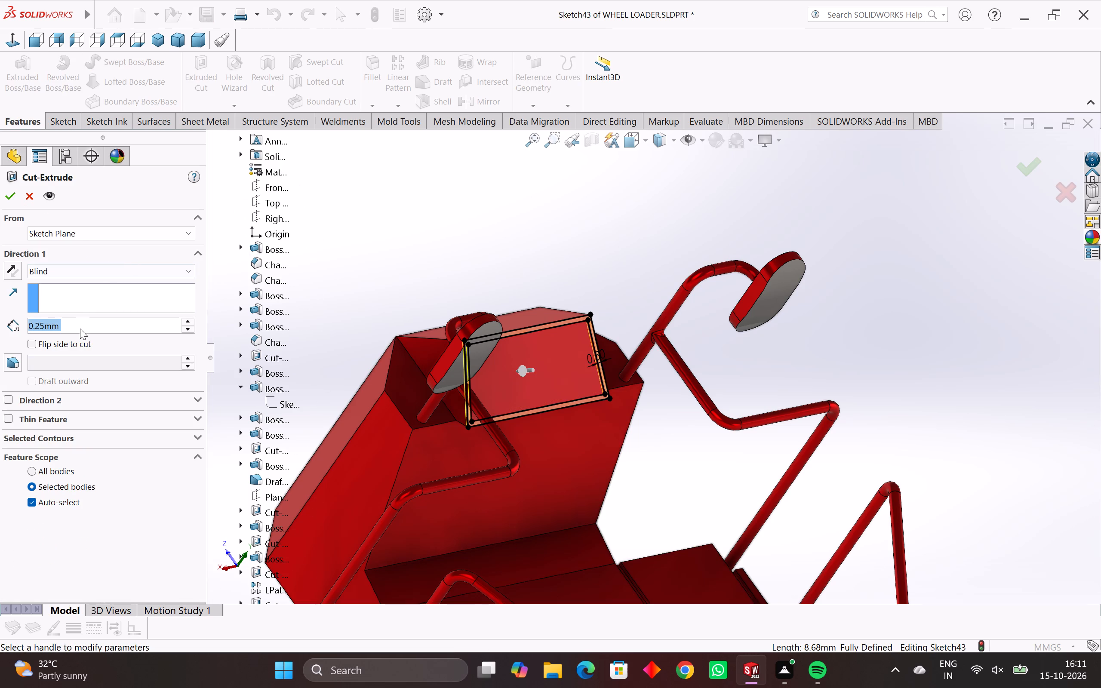
middle_click_drag(424, 376, 460, 446)
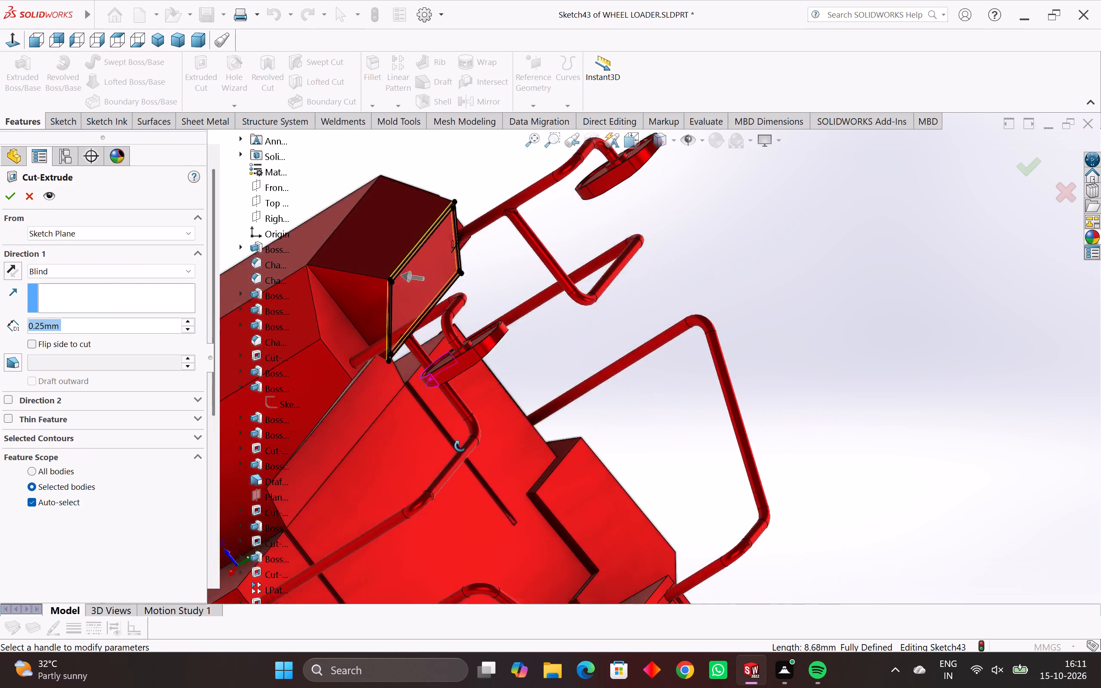
middle_click_drag(460, 446, 467, 471)
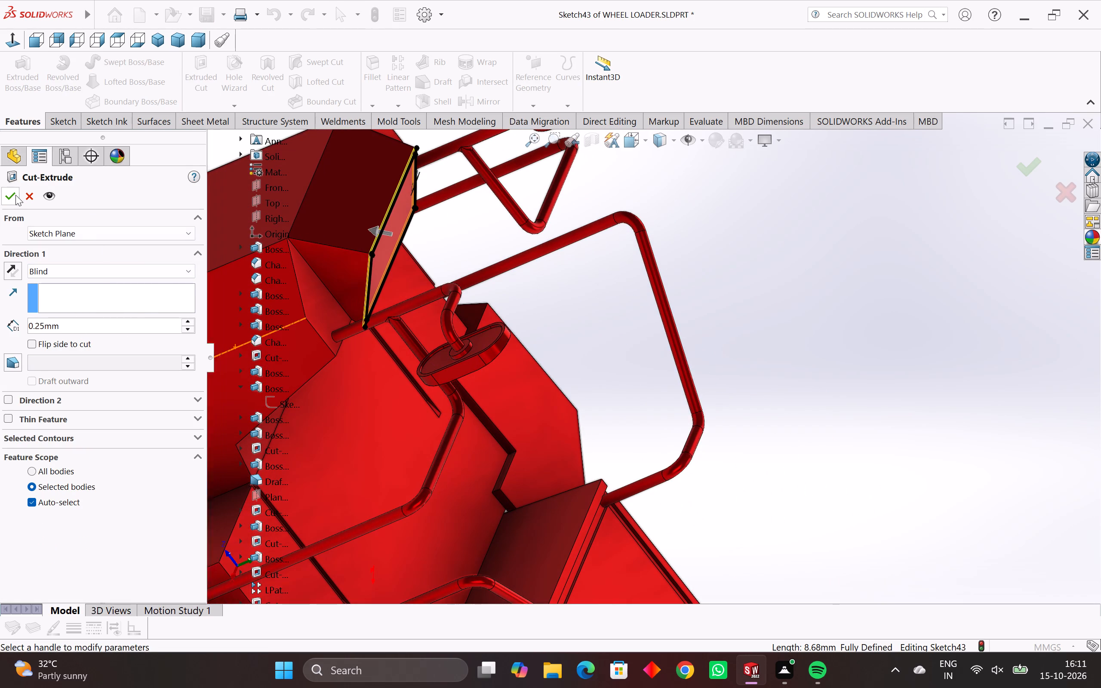
left_click(12, 196)
Examine the new border cut and its corner on the front block up close from several angles.
middle_click_drag(354, 263, 283, 255)
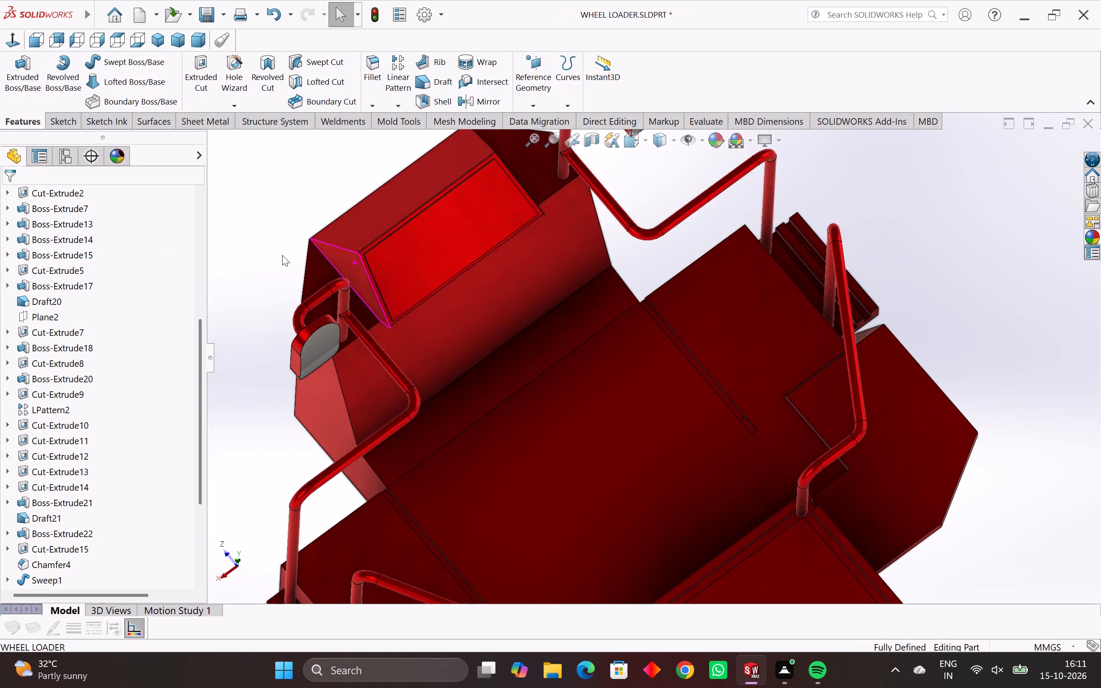
scroll(451, 300, "up", 4)
scroll(423, 276, "up", 4)
middle_click_drag(422, 275, 389, 289)
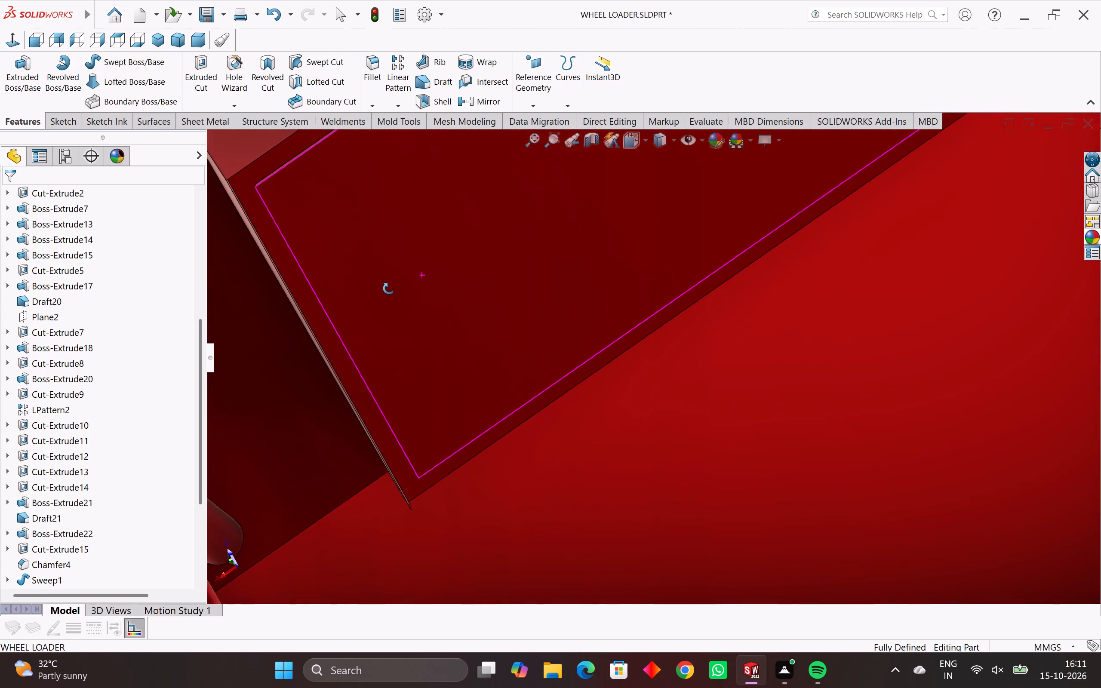
middle_click_drag(389, 289, 391, 301)
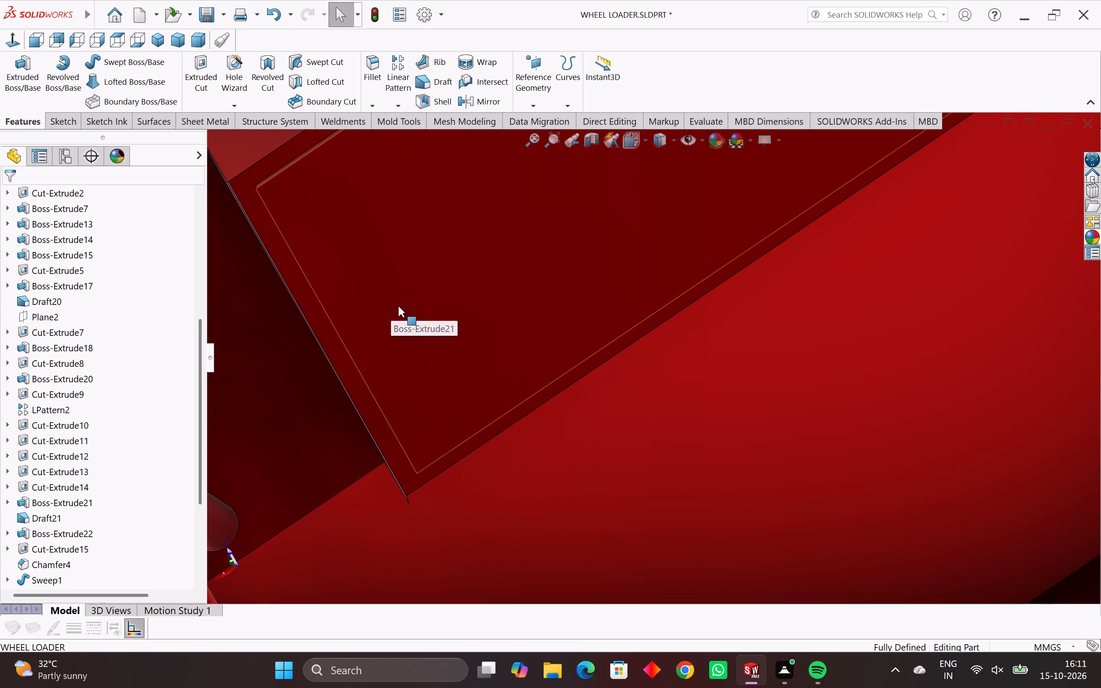
scroll(491, 339, "up", 4)
middle_click_drag(491, 339, 566, 375)
scroll(566, 375, "down", 3)
middle_click_drag(566, 375, 560, 371)
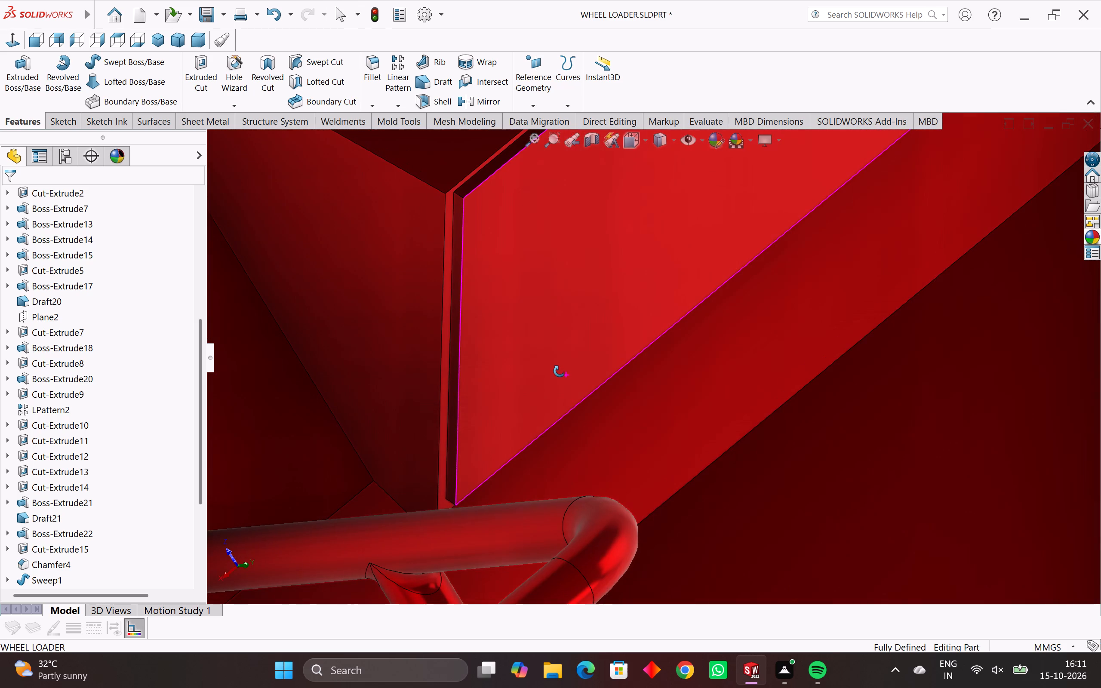
middle_click_drag(560, 371, 562, 379)
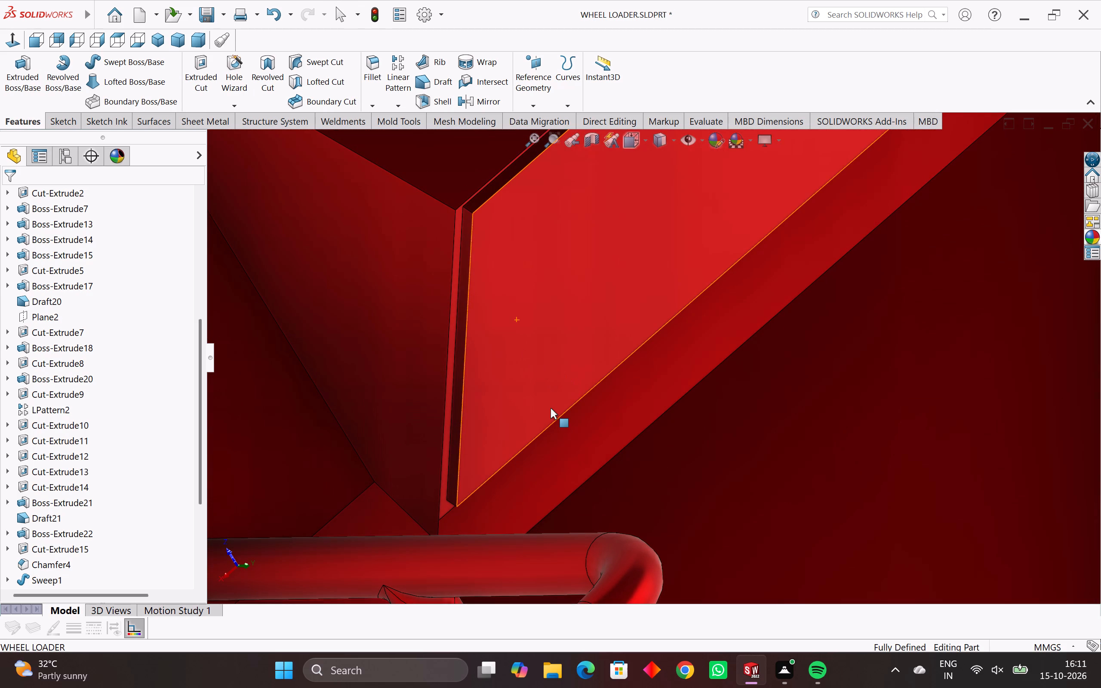
Undo the narrow border extrude-cut on the front block.
key("ctrl+z")
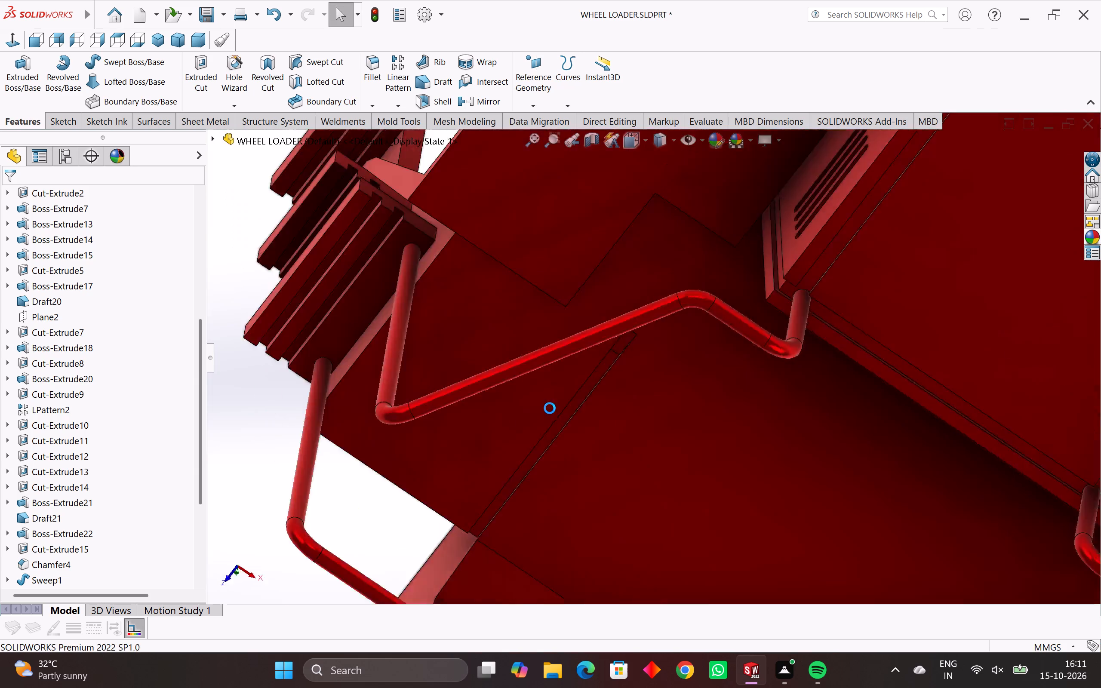
Extrude-cut only the region inside the inner outline on the front block to a blind depth of 0.25 mm.
scroll(548, 380, "up", 2)
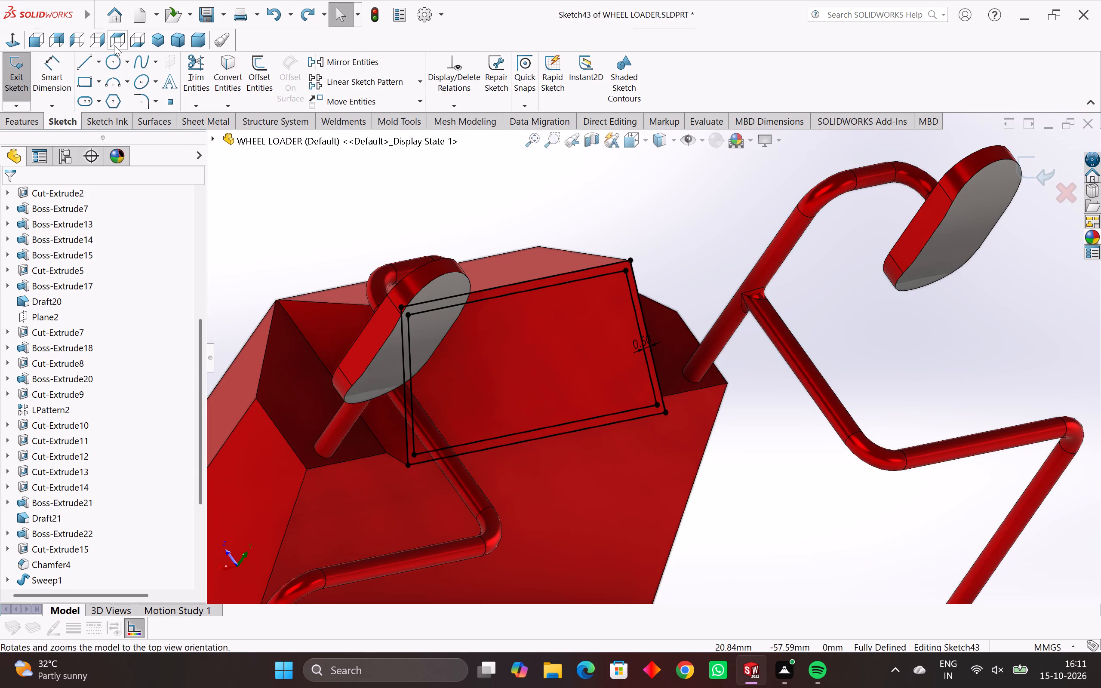
left_click(27, 121)
left_click(195, 70)
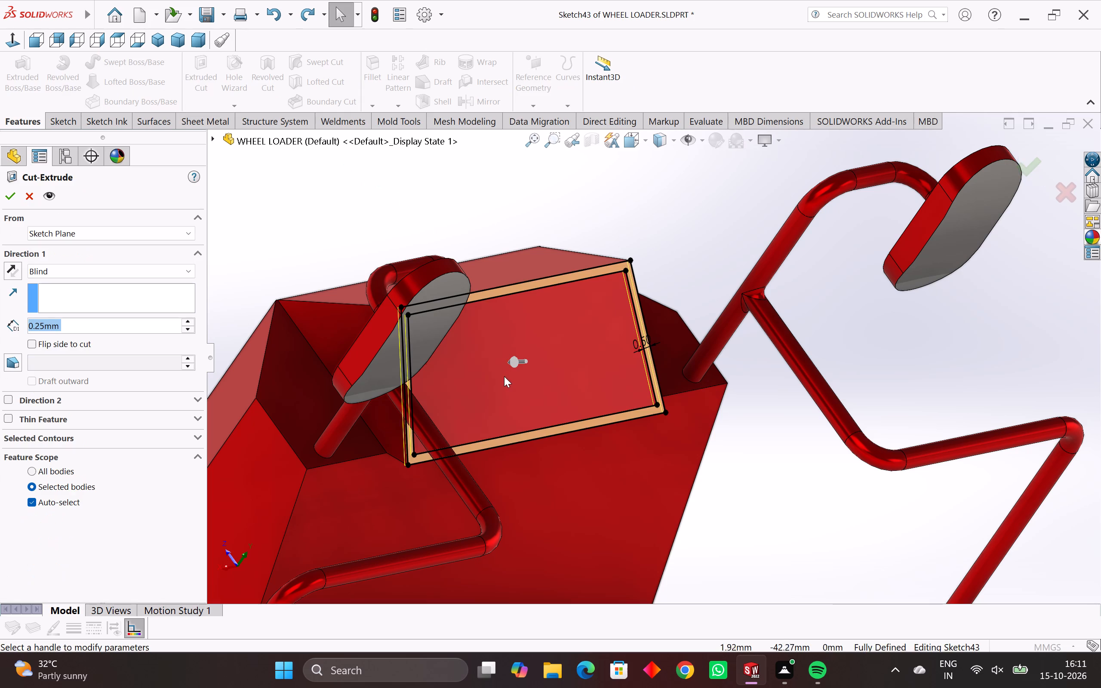
scroll(517, 387, "up", 4)
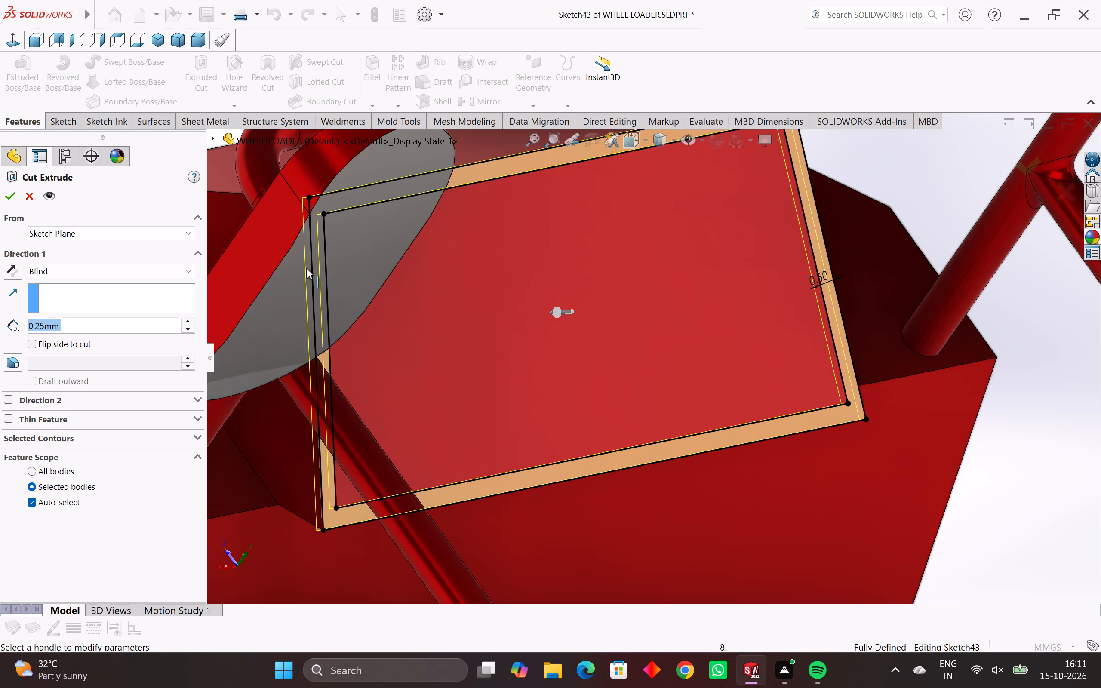
left_click(86, 437)
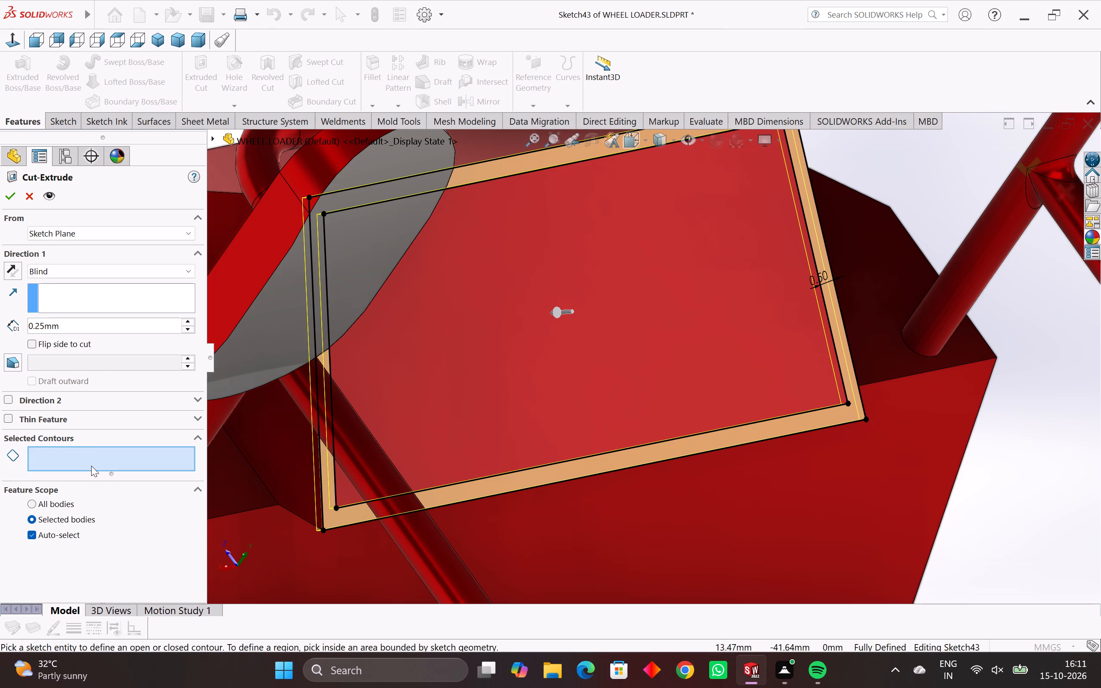
left_click(91, 466)
left_click(632, 335)
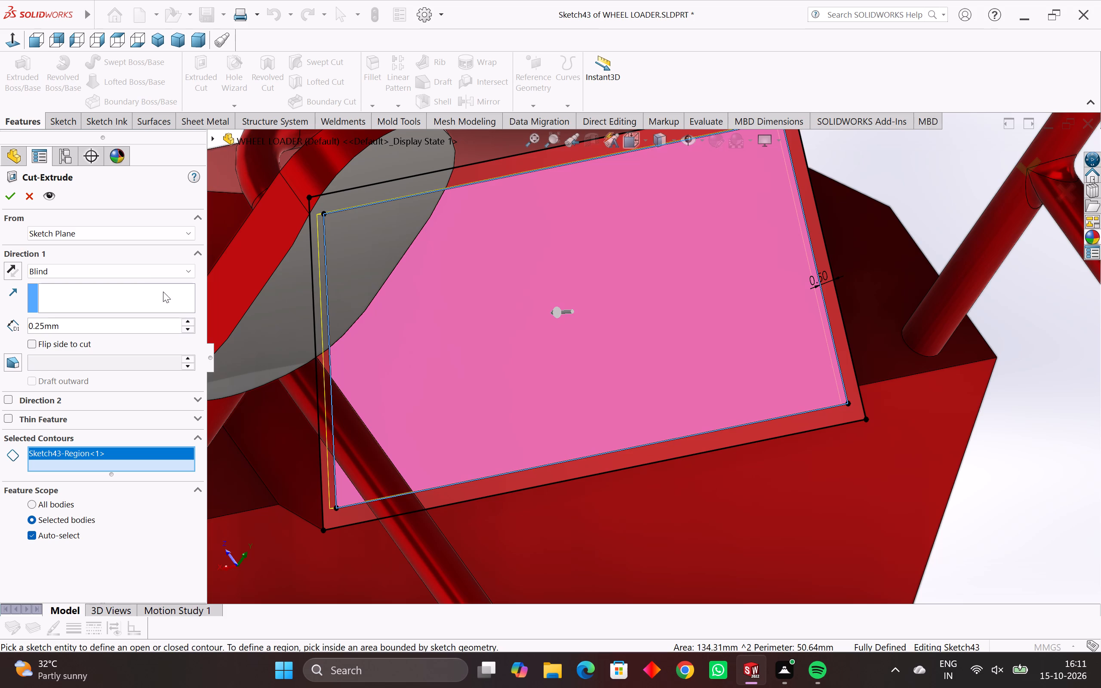
left_click(6, 198)
Examine the recessed panel on the front block and the whole loader from several angles.
middle_click_drag(431, 386, 390, 400)
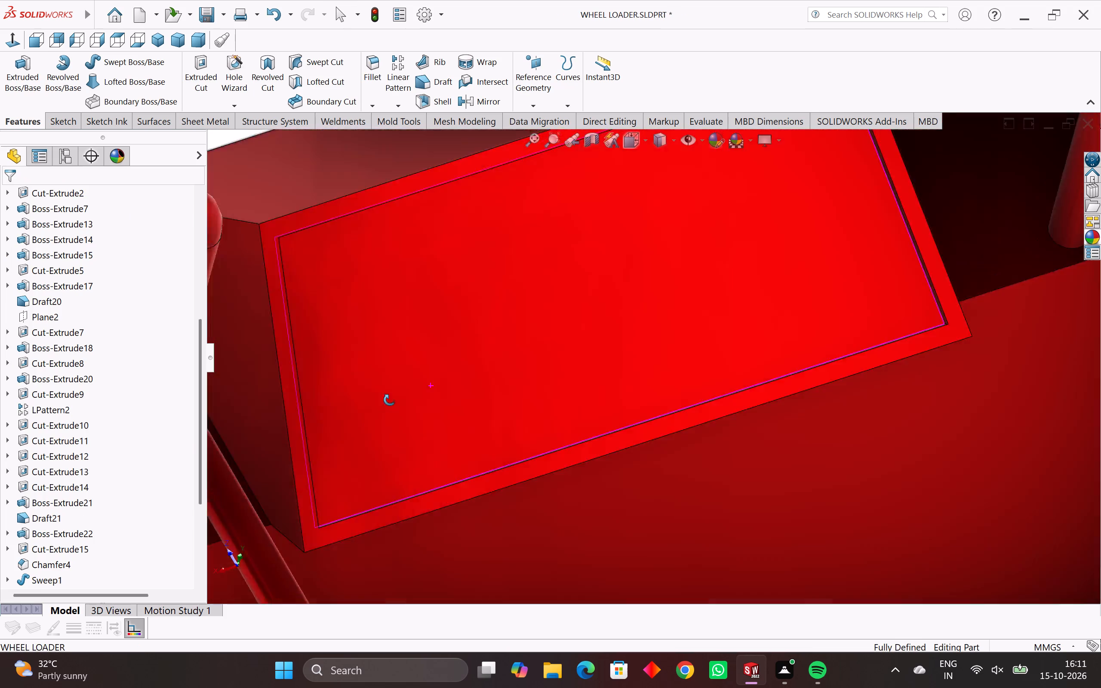
middle_click_drag(390, 400, 391, 442)
scroll(391, 442, "down", 2)
left_click(365, 222)
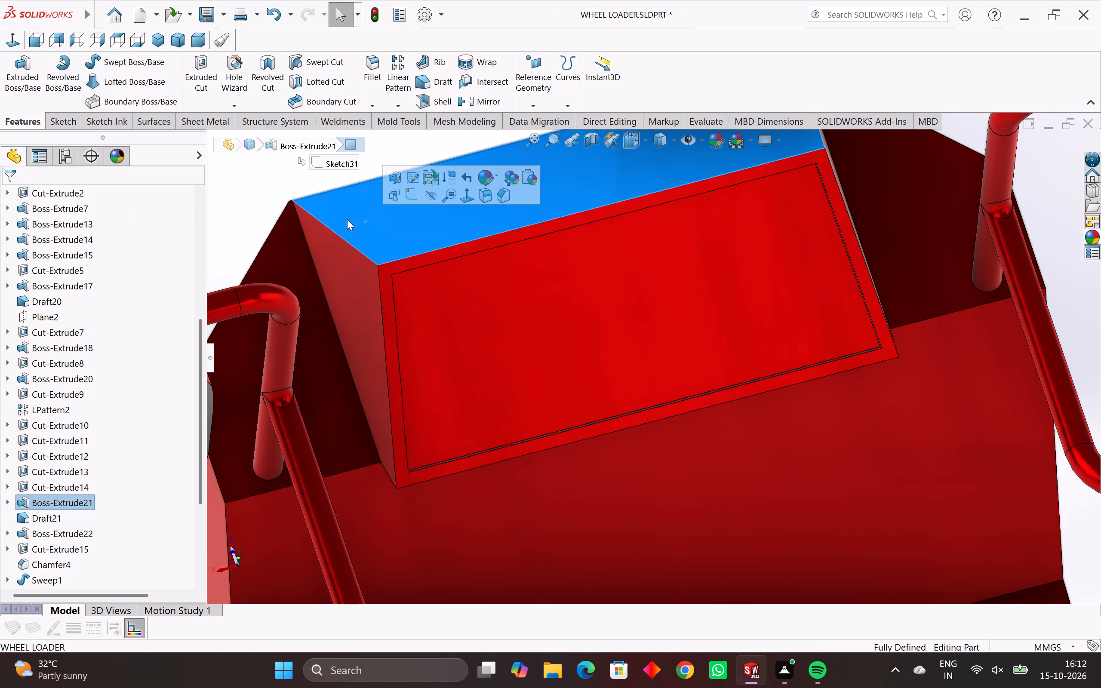
left_click(273, 193)
scroll(432, 350, "down", 3)
middle_click_drag(432, 349, 404, 304)
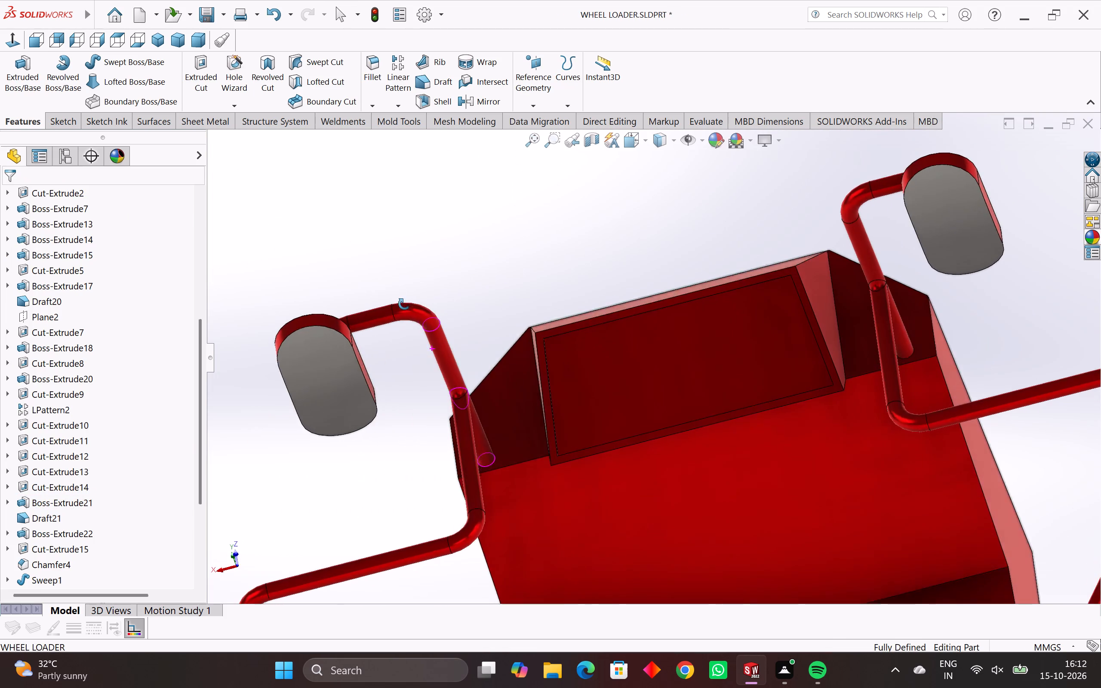
middle_click_drag(404, 304, 482, 295)
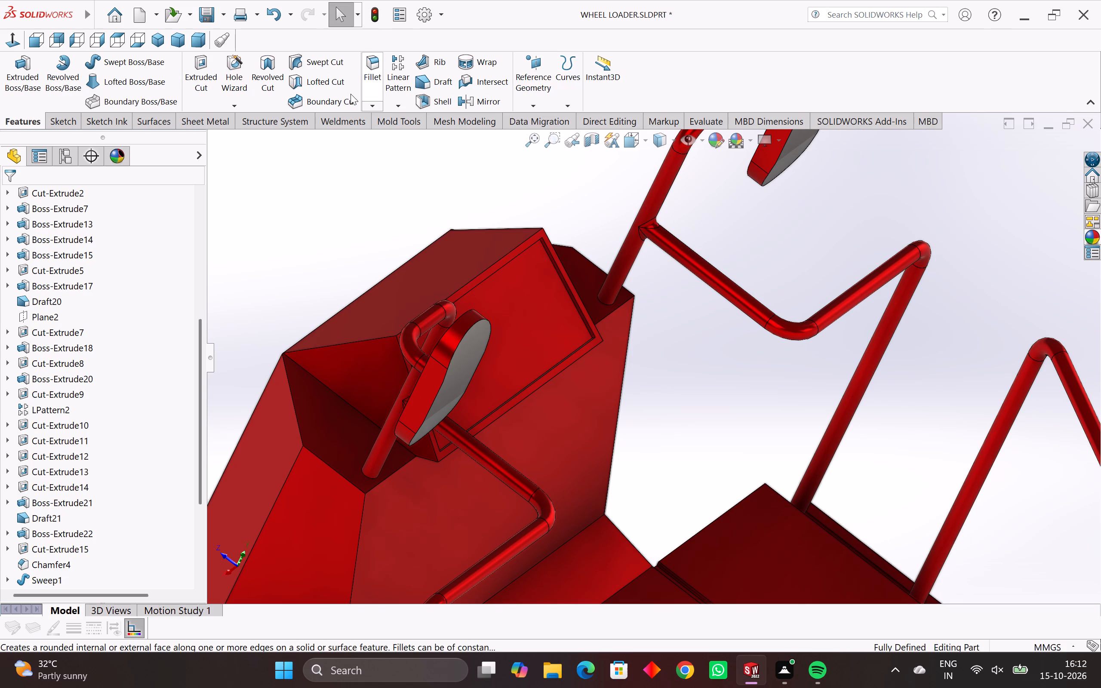
scroll(408, 6, "down", 1)
scroll(547, 447, "down", 5)
middle_click_drag(603, 486, 655, 299)
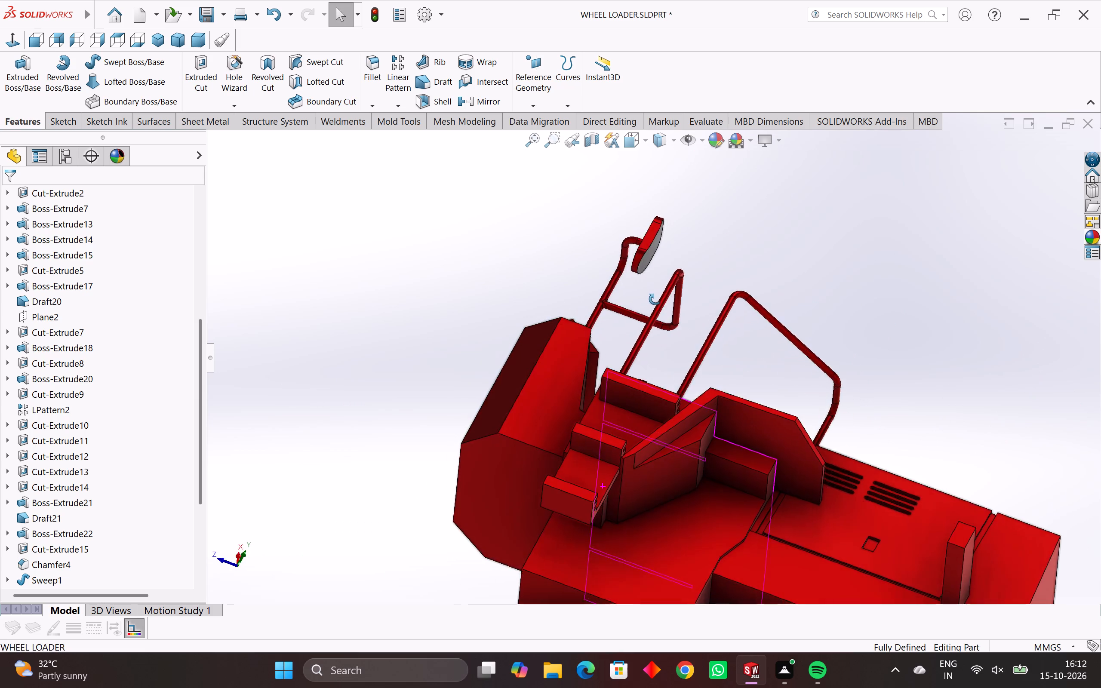
middle_click_drag(655, 299, 698, 362)
scroll(710, 410, "down", 5)
middle_click_drag(742, 449, 674, 448)
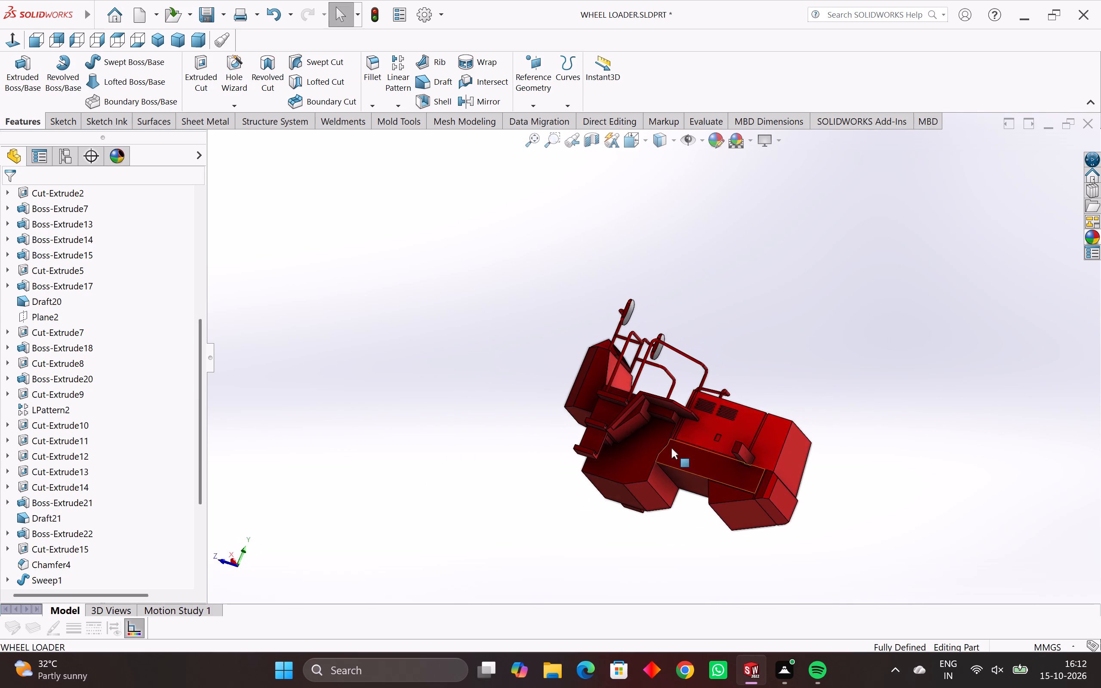
Start a sketch on the lower body's end face (Boss-Extrude3) and draw a vertical centerline about 45 mm long through the origin.
left_click(666, 486)
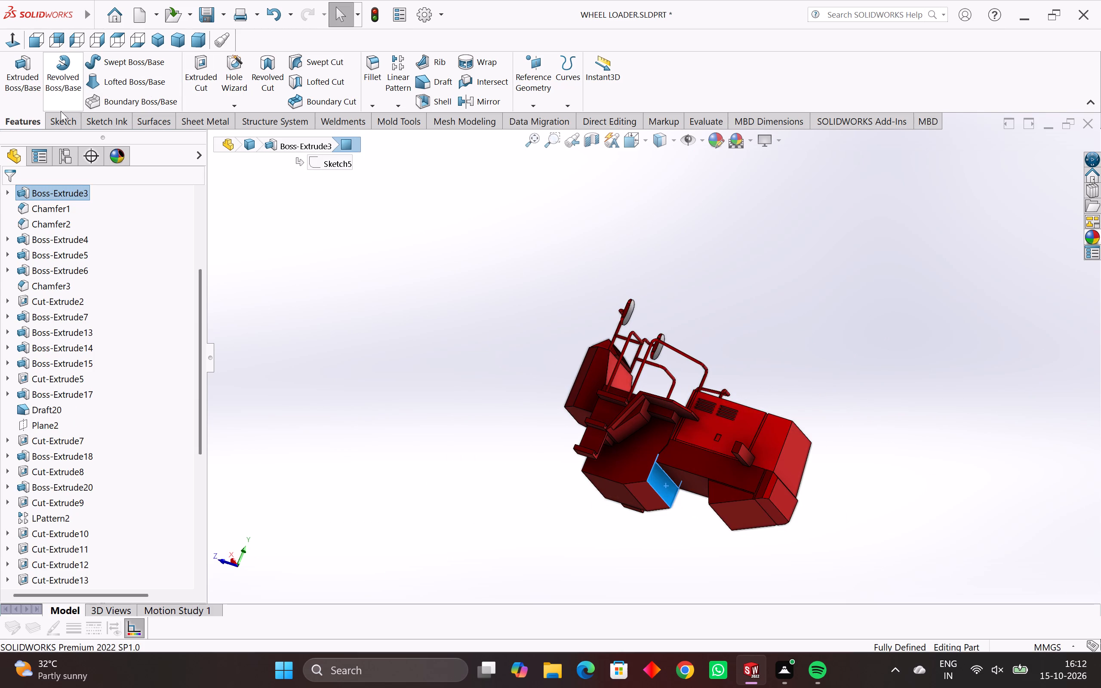
left_click(61, 120)
left_click(12, 73)
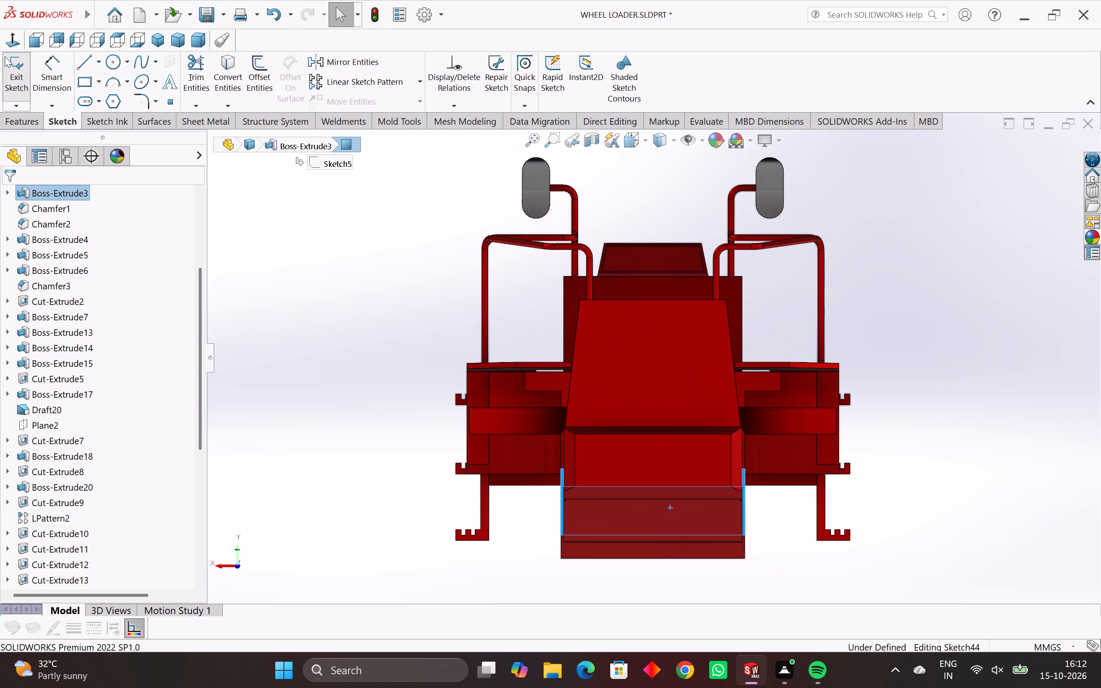
left_click(382, 313)
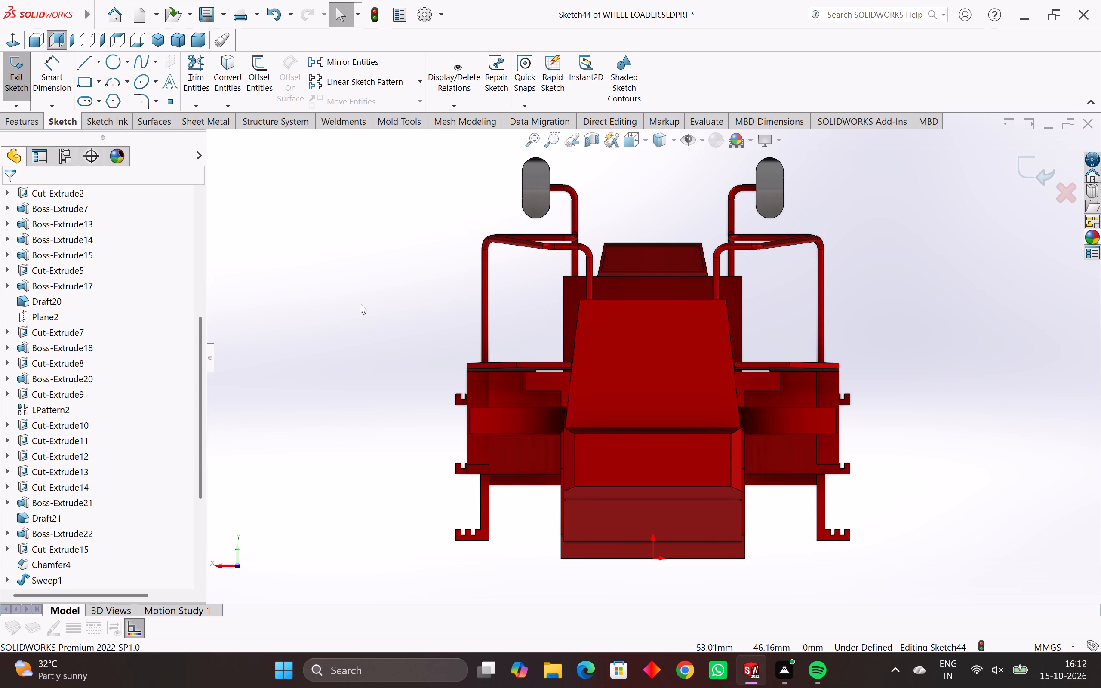
left_click(98, 64)
left_click(101, 100)
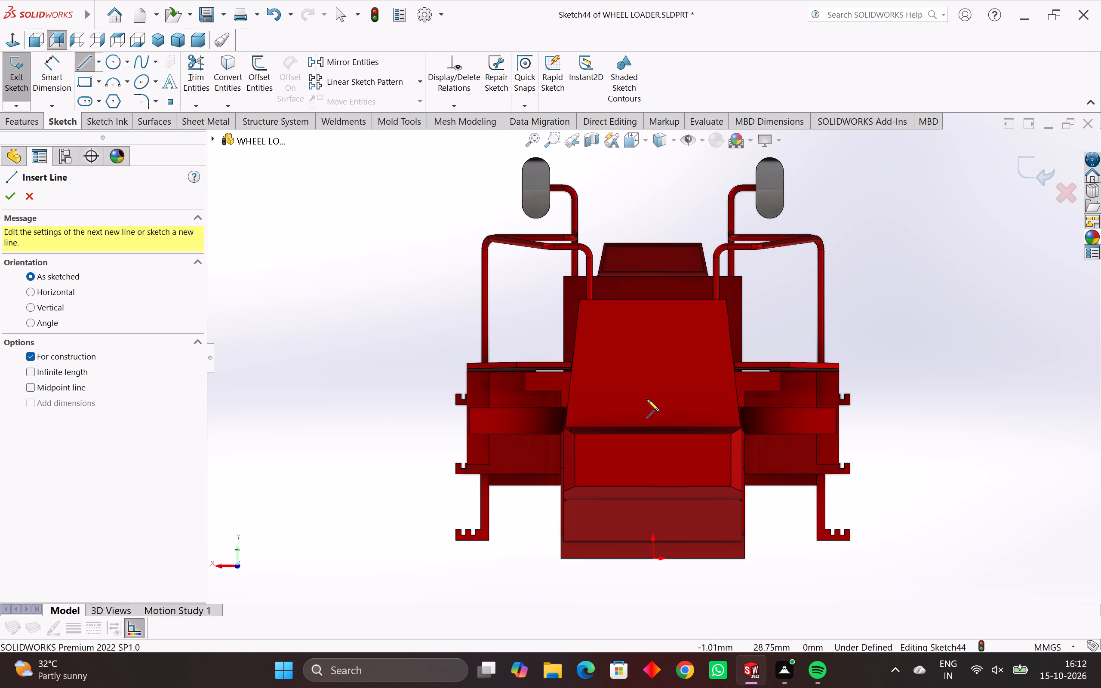
left_click(652, 400)
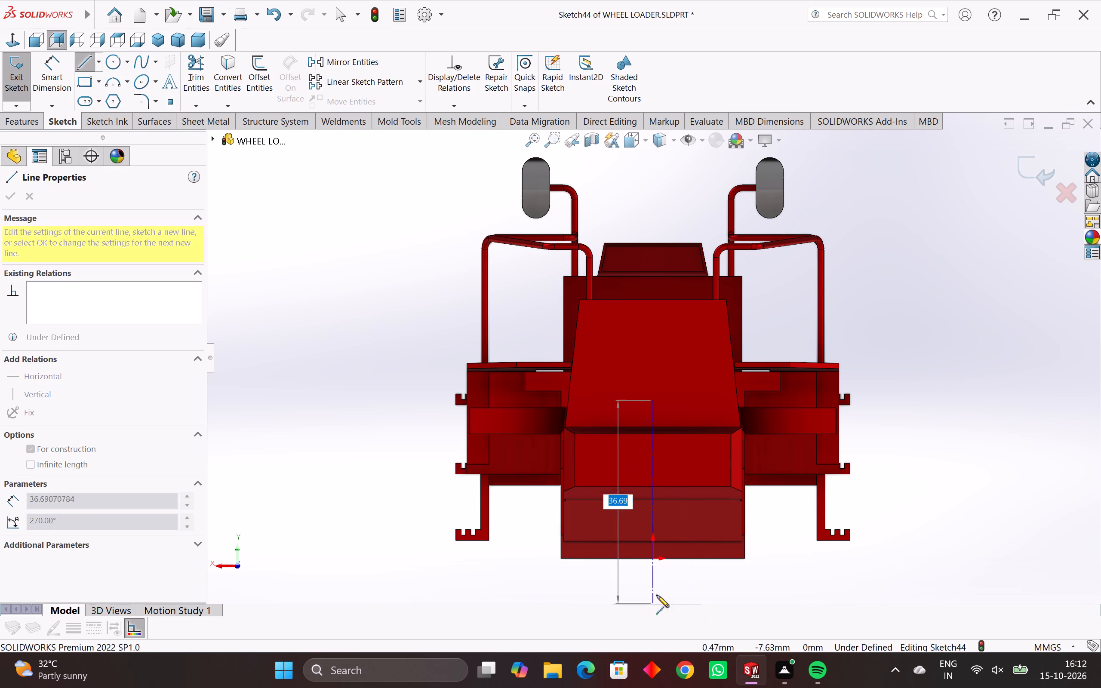
scroll(659, 582, "down", 3)
scroll(655, 563, "up", 2)
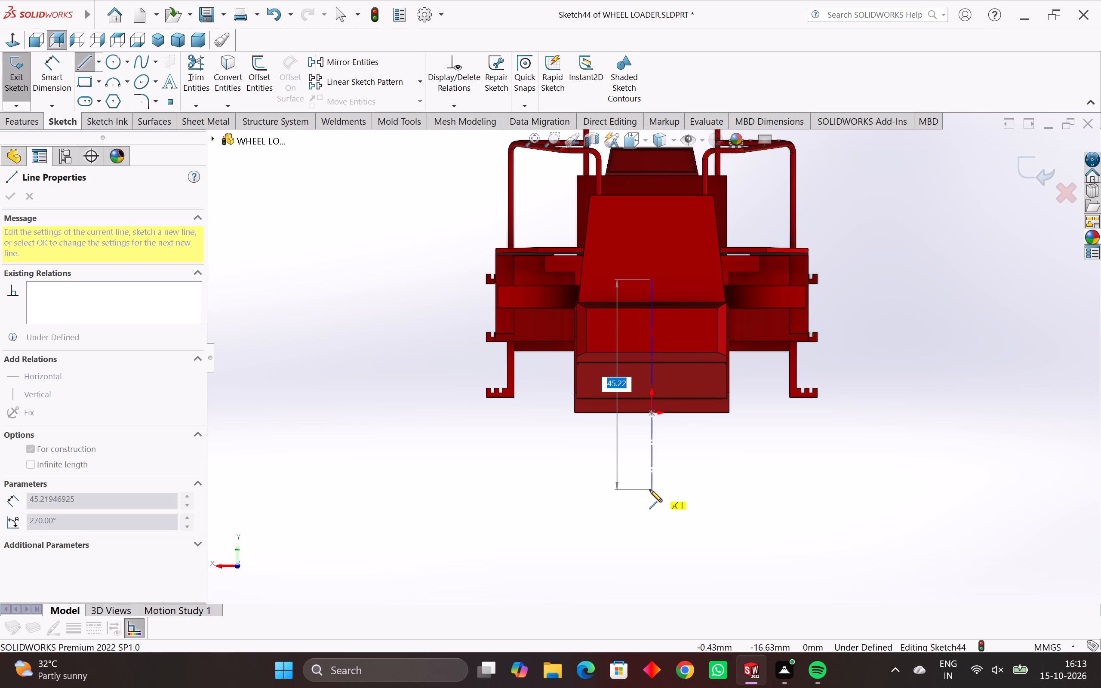
left_click(650, 490)
key("Escape")
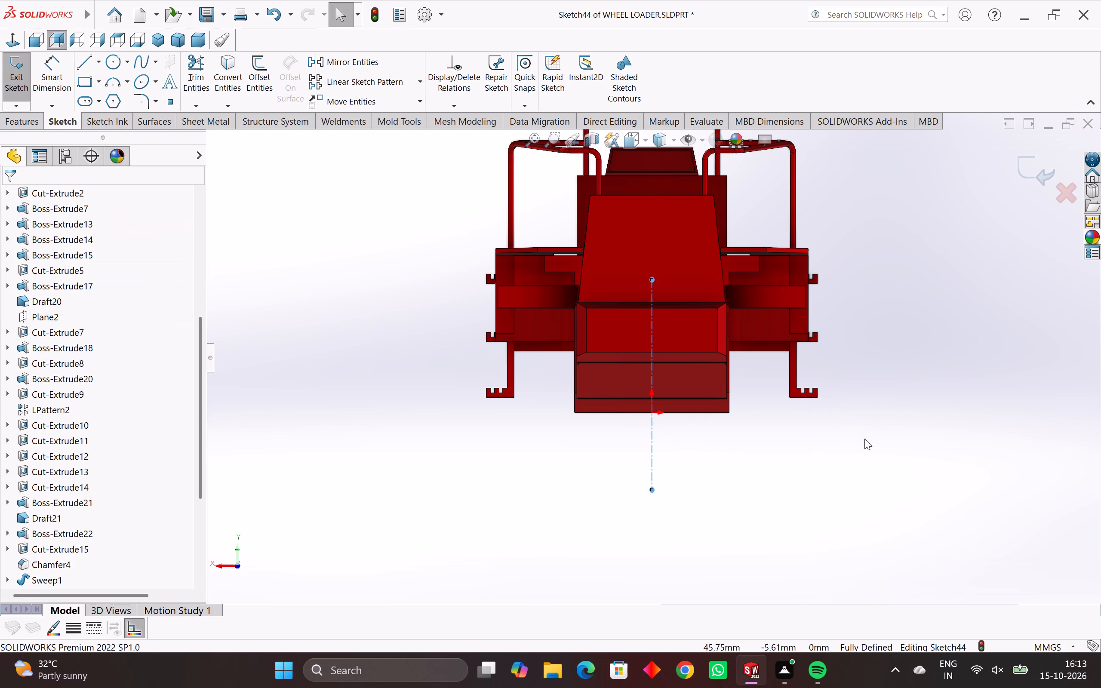
left_click(892, 425)
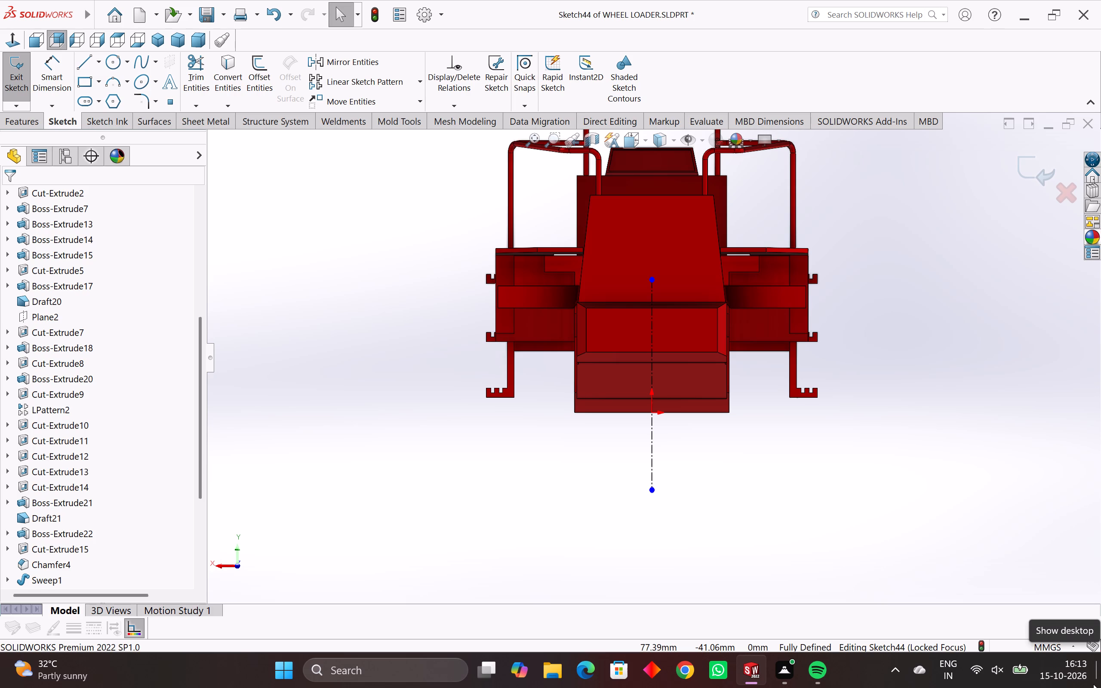
Sketch a circle about 5.7 mm in diameter, centred on the centerline at the horizontal edge 3 mm above the origin.
scroll(1096, 614, "up", 4)
scroll(1096, 548, "up", 3)
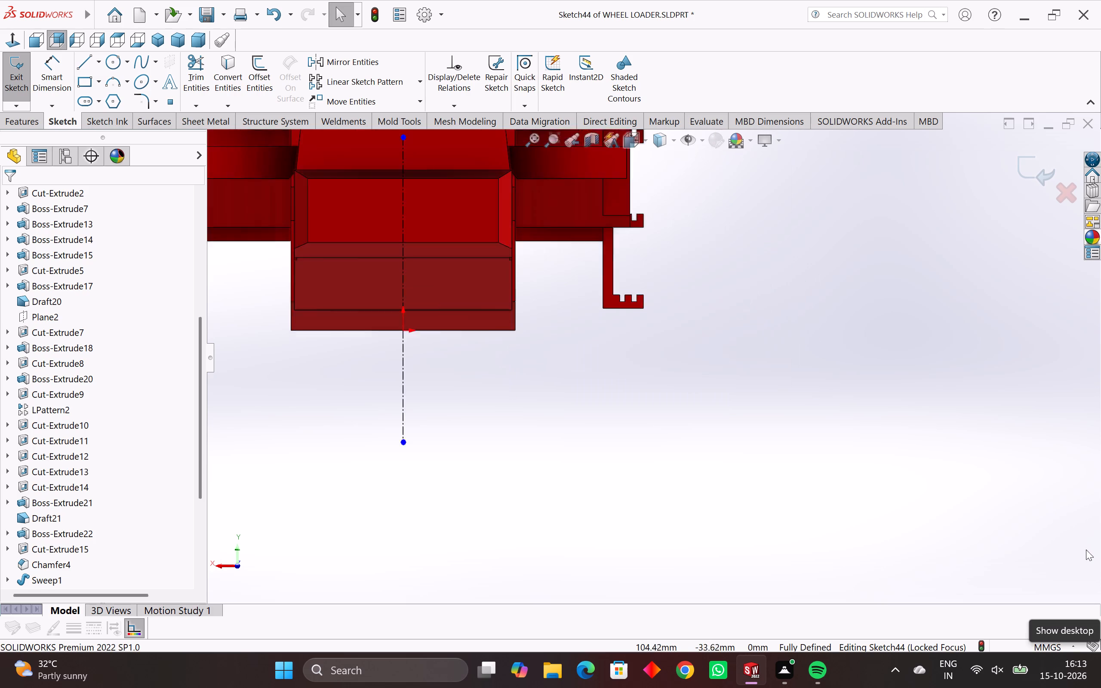
scroll(749, 392, "down", 3)
scroll(434, 310, "up", 2)
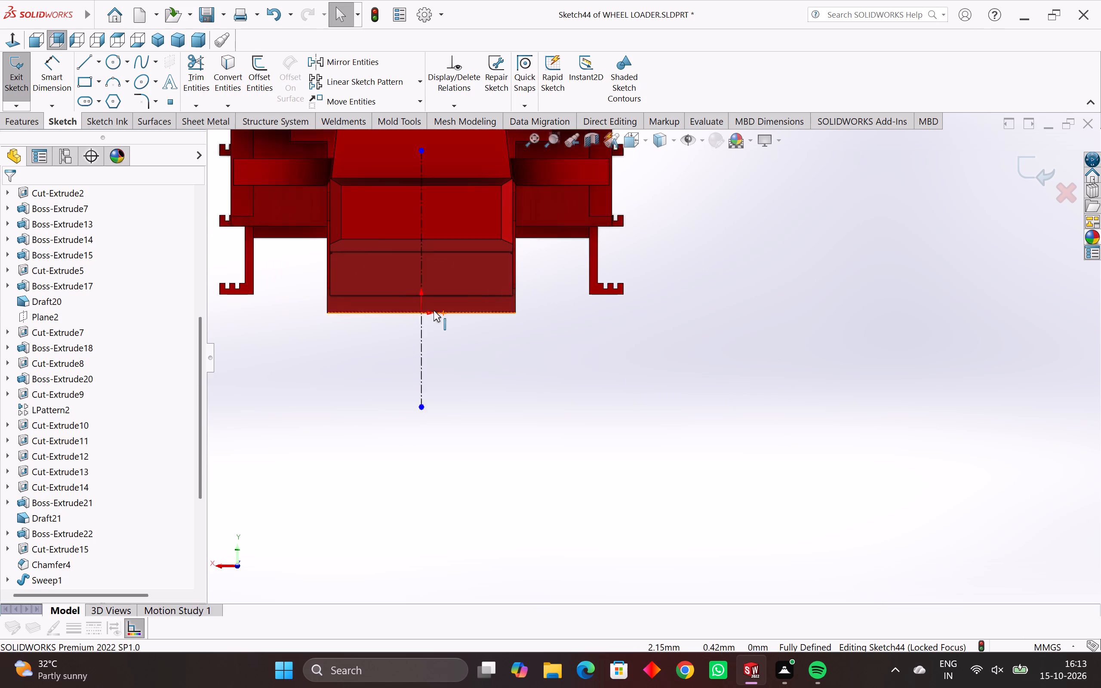
scroll(434, 310, "up", 6)
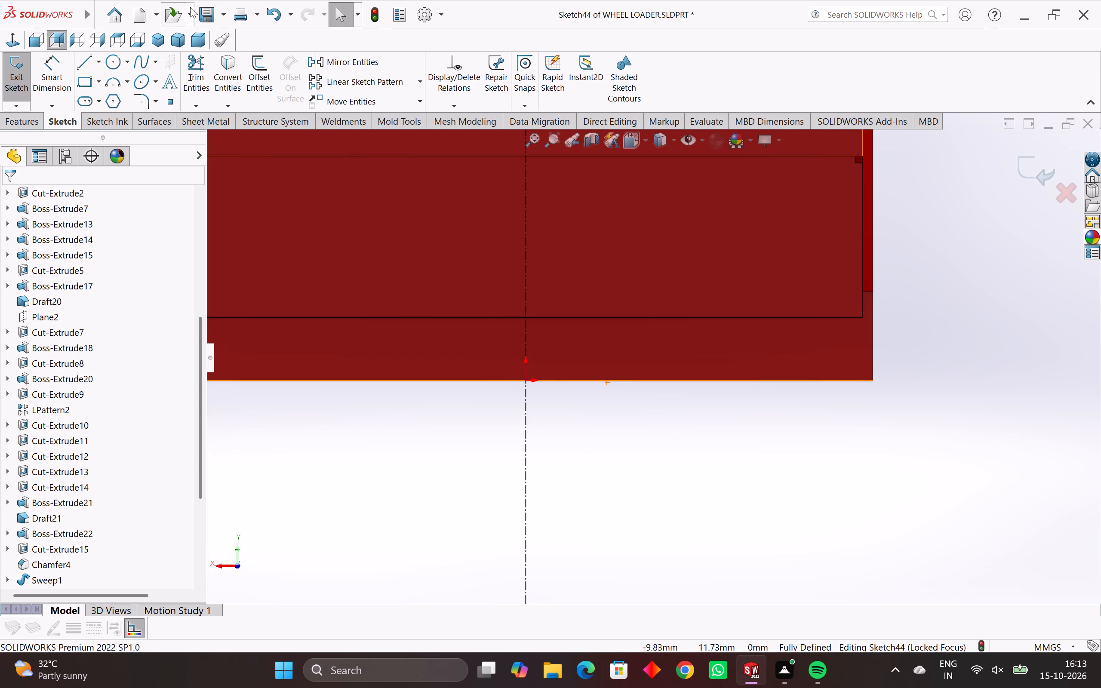
left_click(114, 64)
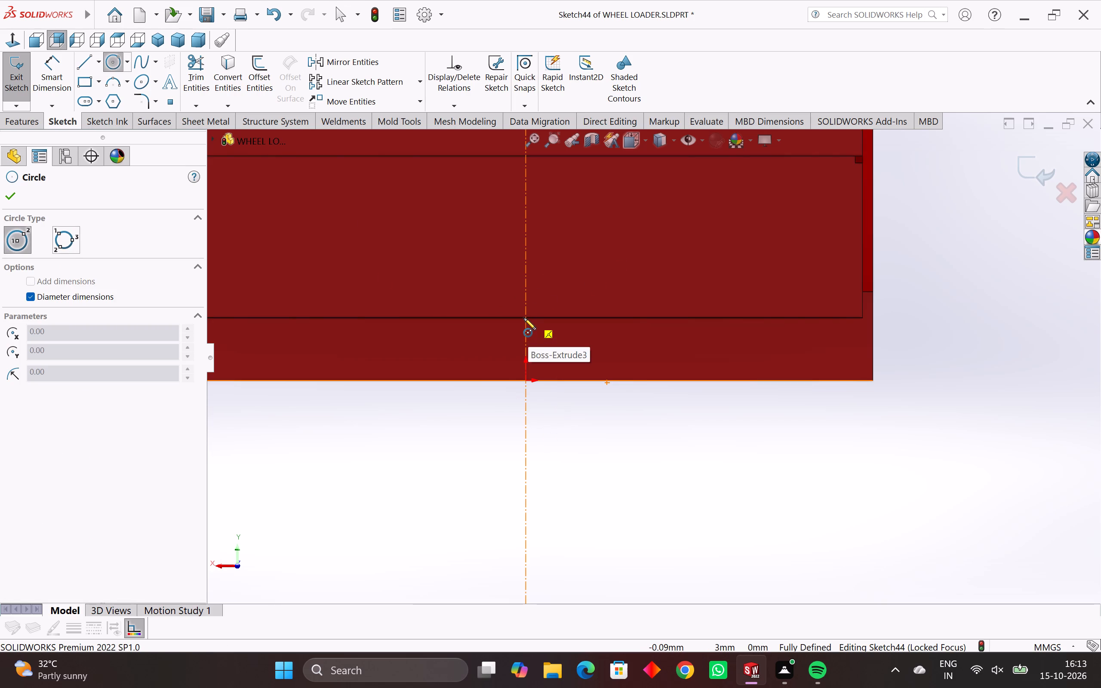
scroll(525, 317, "up", 8)
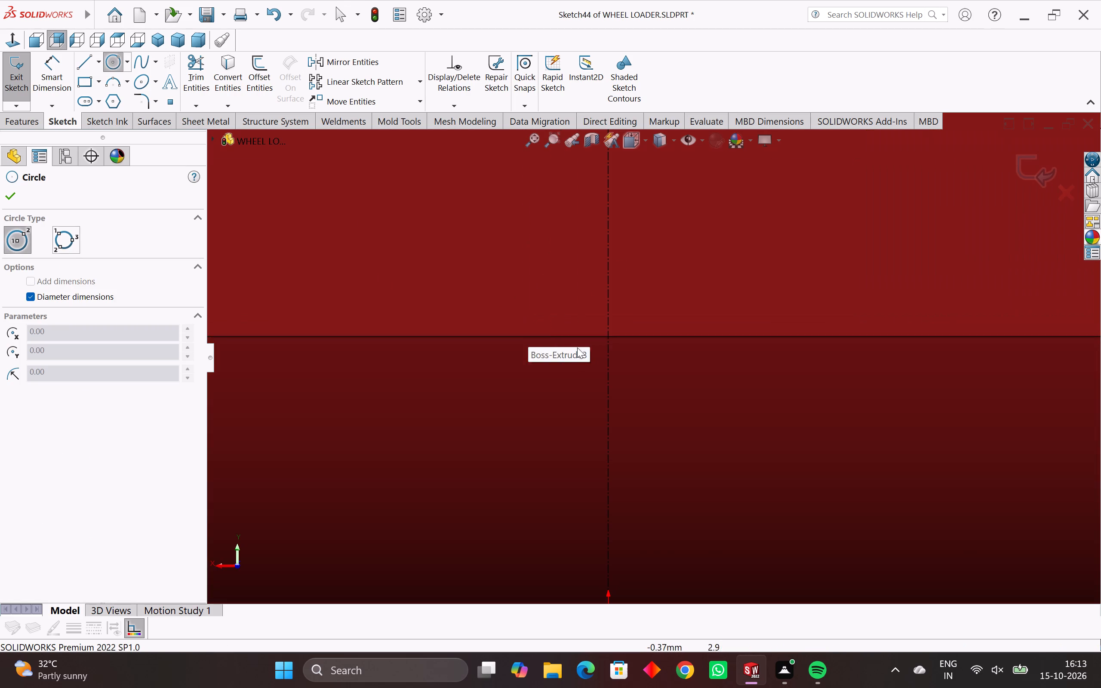
left_click(610, 337)
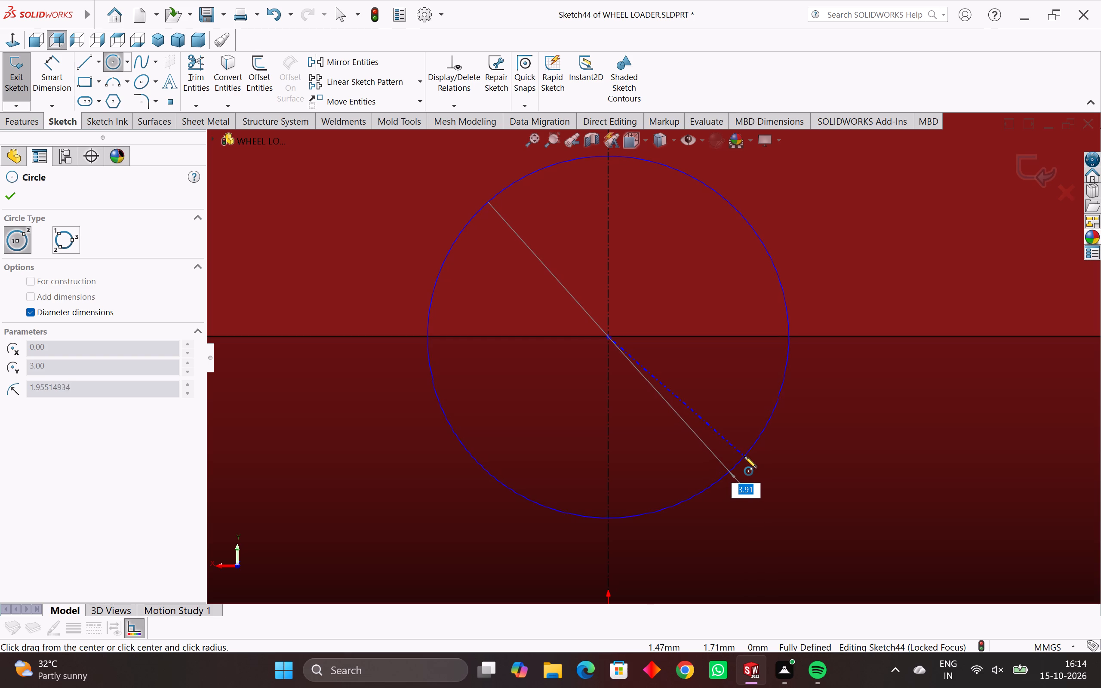
scroll(720, 475, "down", 4)
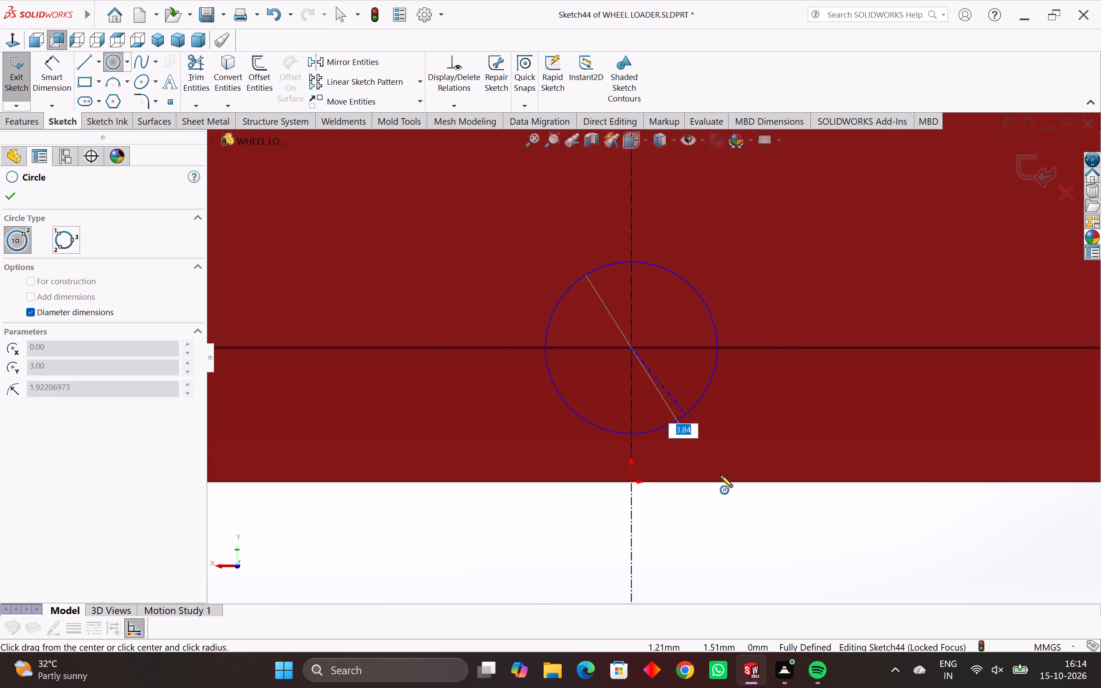
left_click(704, 451)
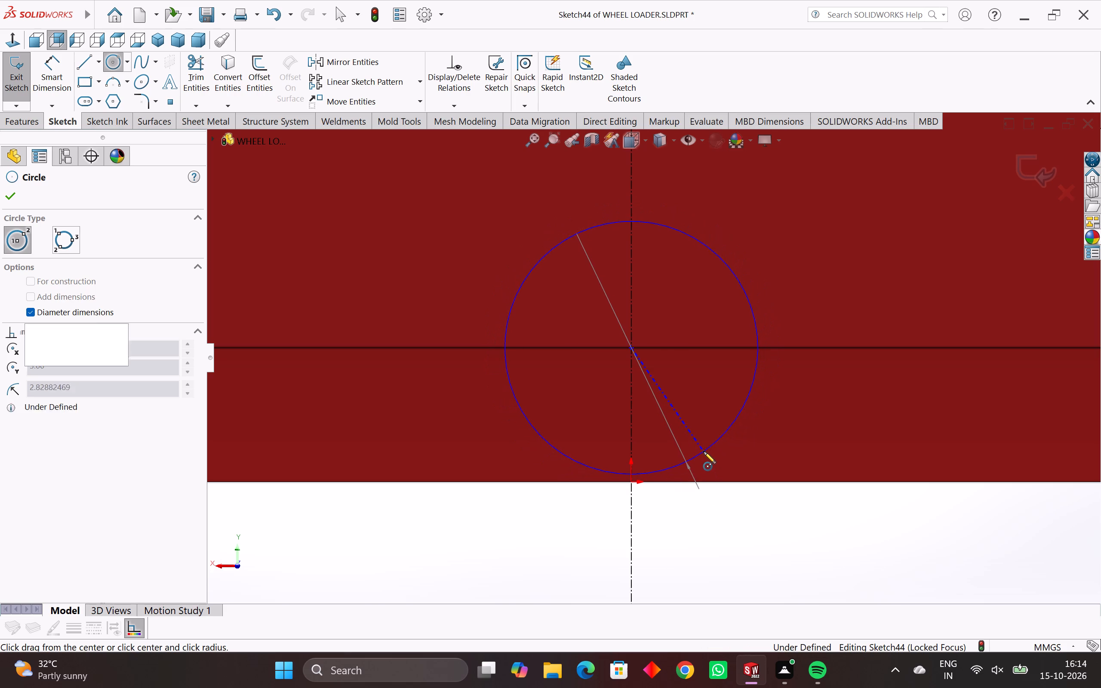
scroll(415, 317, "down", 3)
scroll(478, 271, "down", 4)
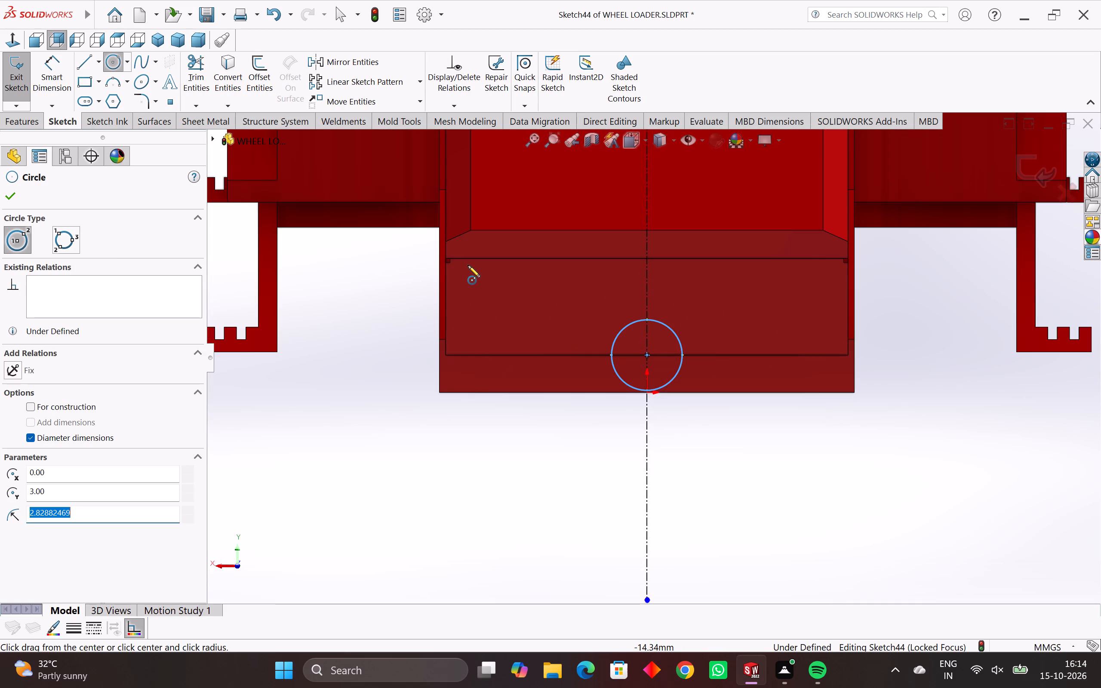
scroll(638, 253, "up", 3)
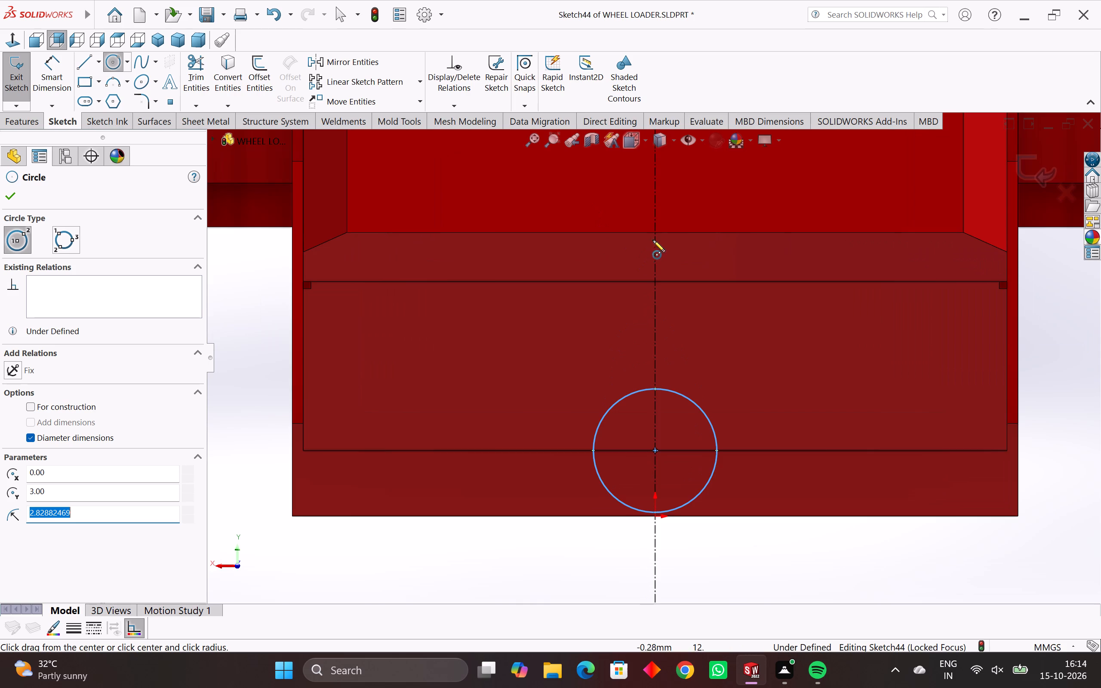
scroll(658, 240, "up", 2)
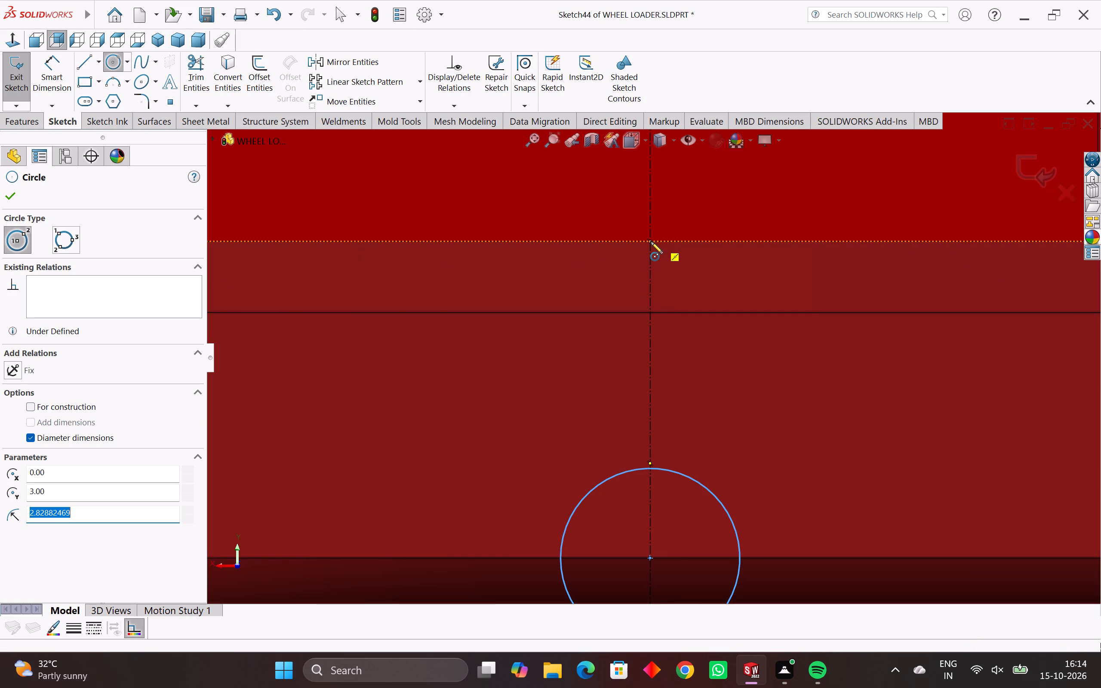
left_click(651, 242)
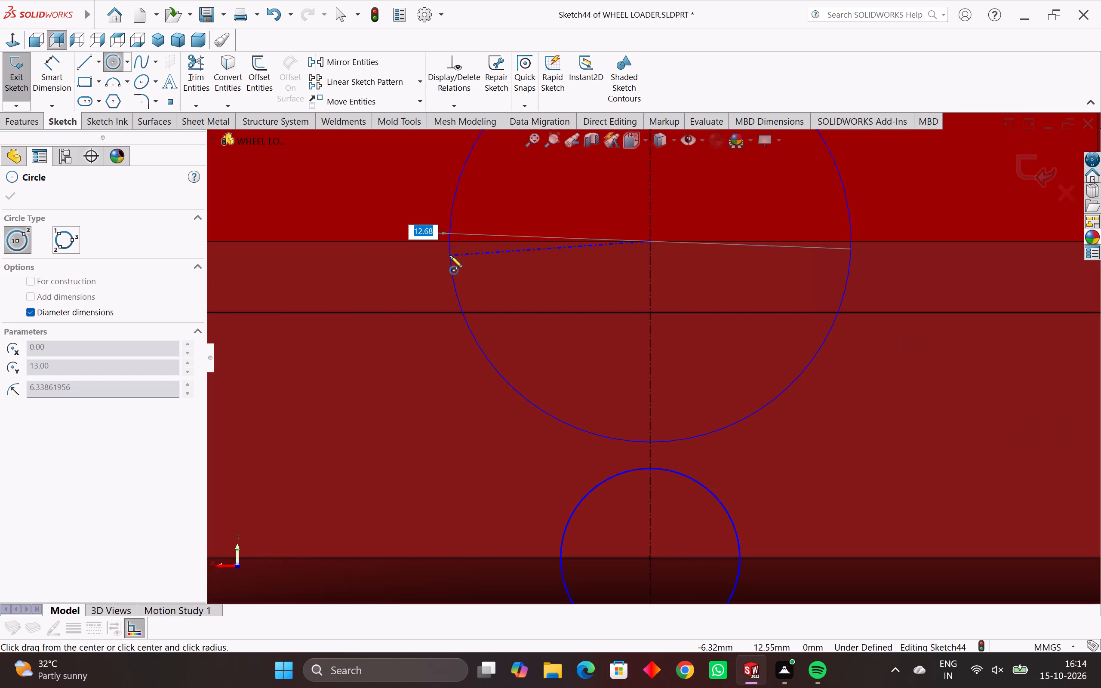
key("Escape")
Sketch a 5 mm horizontal line from the centerline outward along the horizontal edge 13 mm above the origin.
key("l")
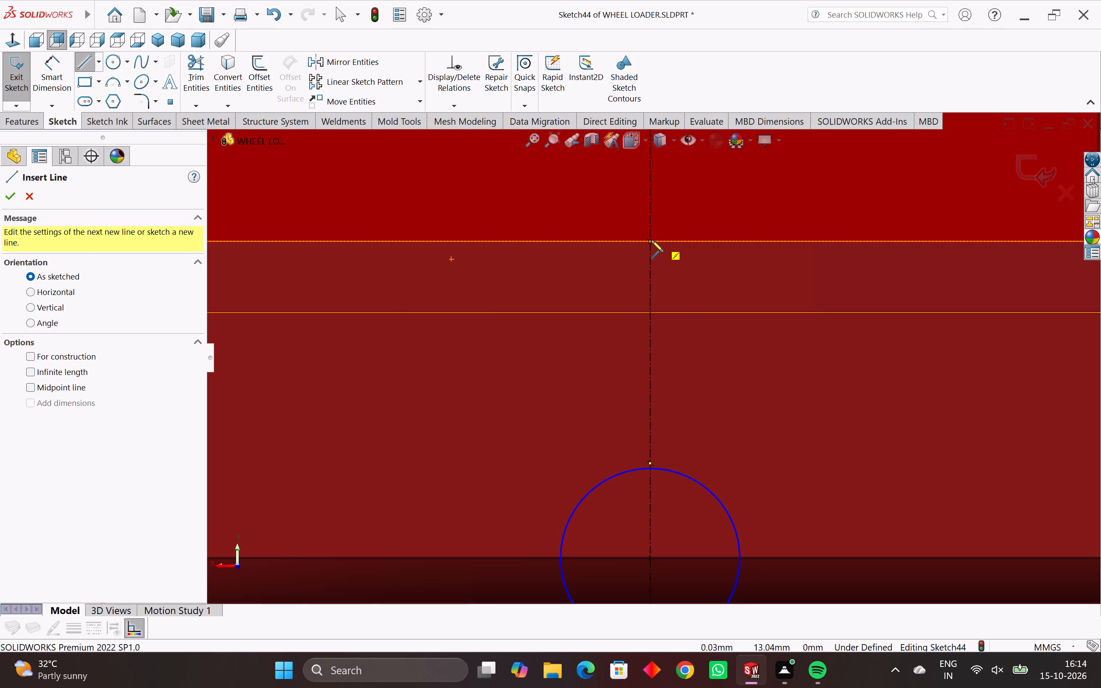
left_click(650, 240)
scroll(483, 250, "down", 3)
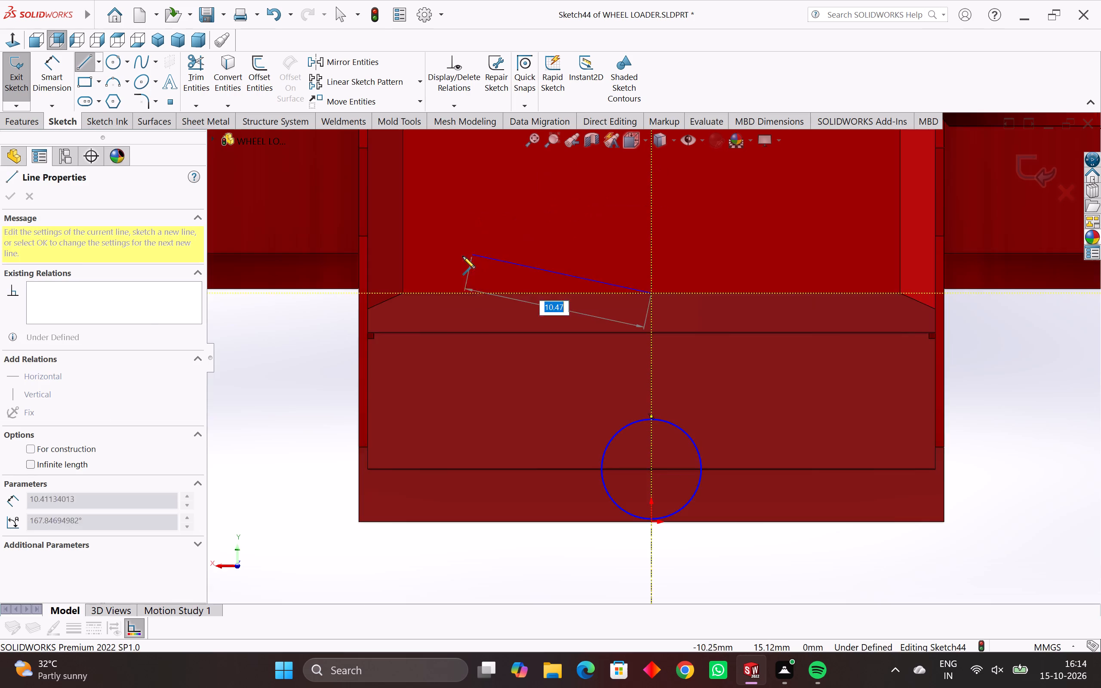
scroll(447, 258, "down", 2)
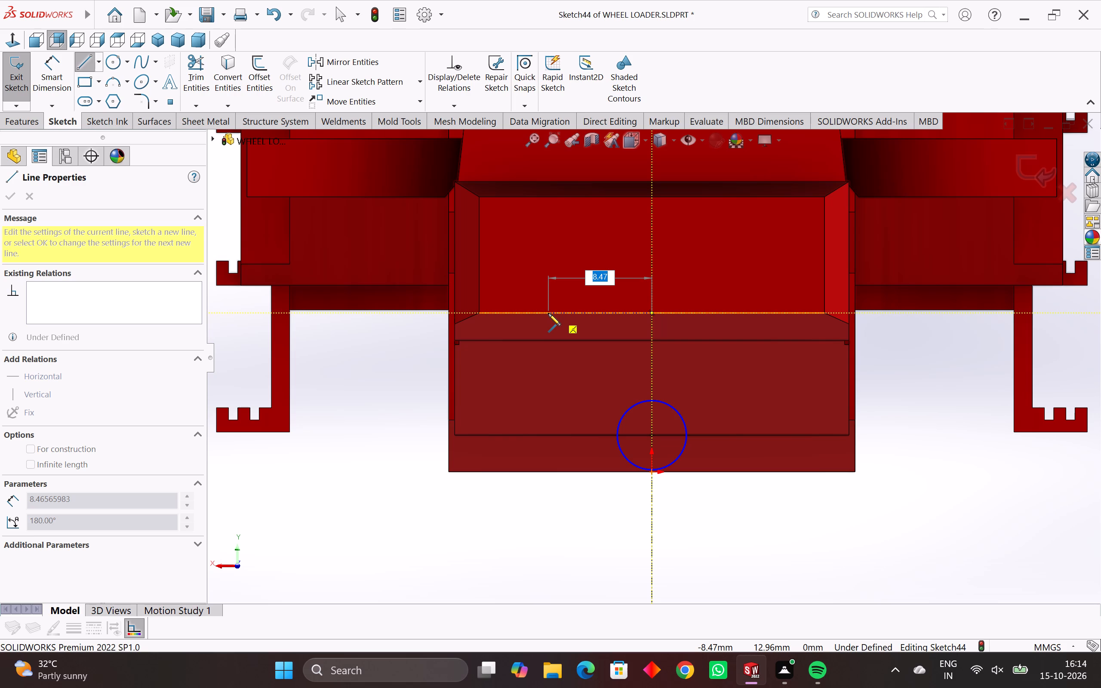
key("5")
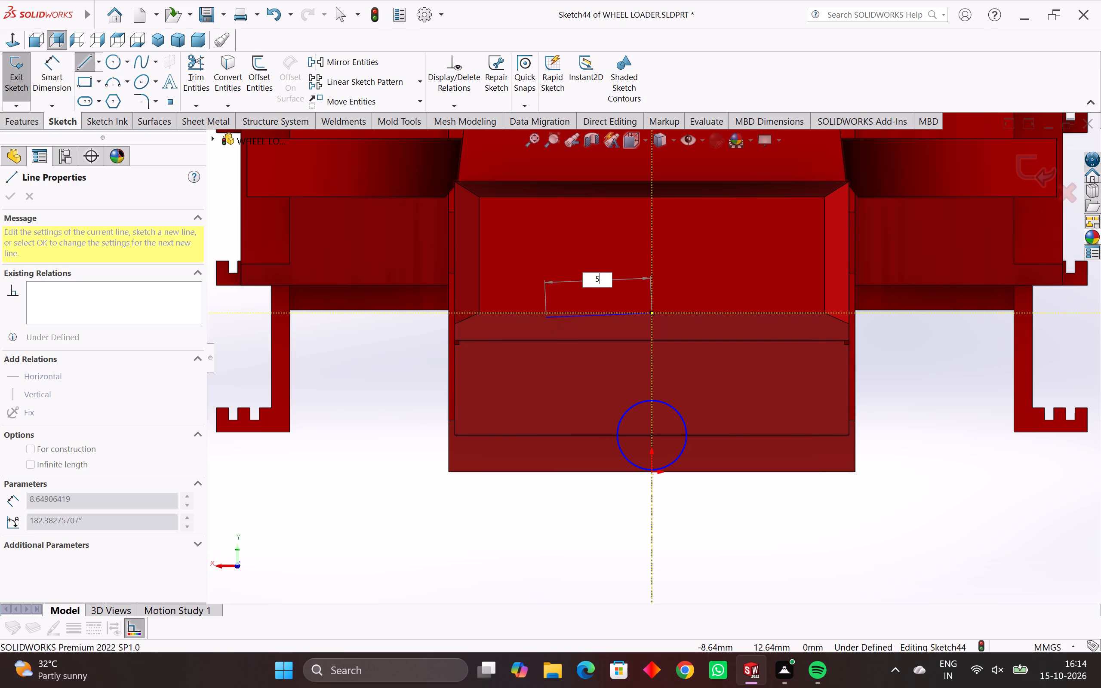
key("Return")
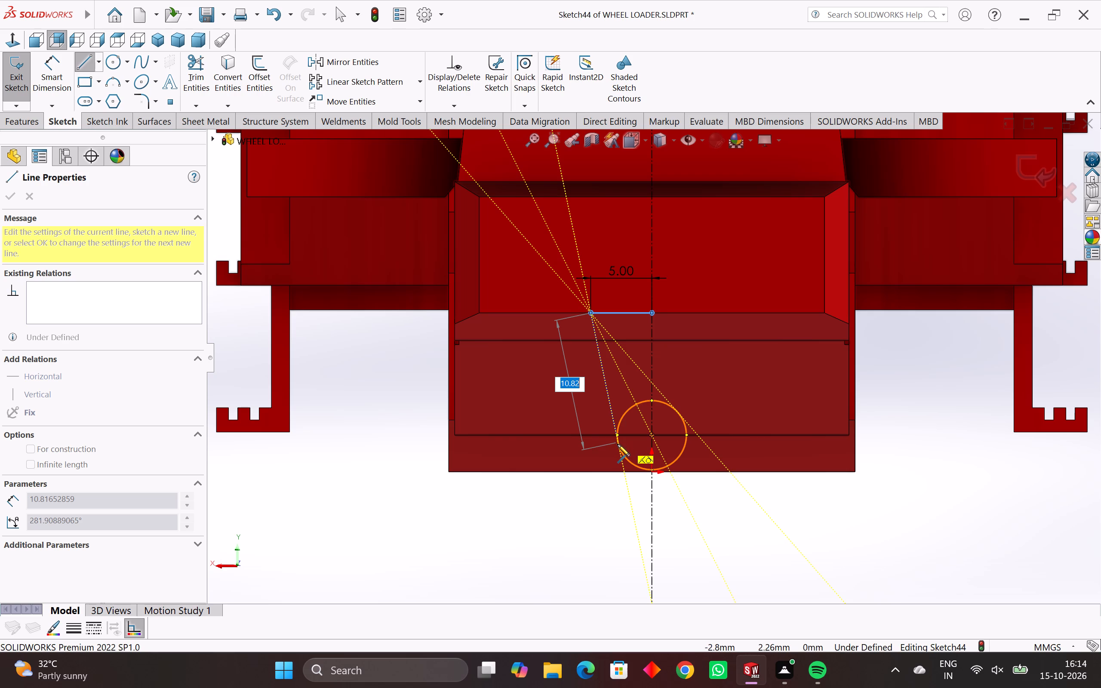
Continue from the 5 mm line's outer end with a slanted line ending tangent on the circle's near side.
left_click(618, 444)
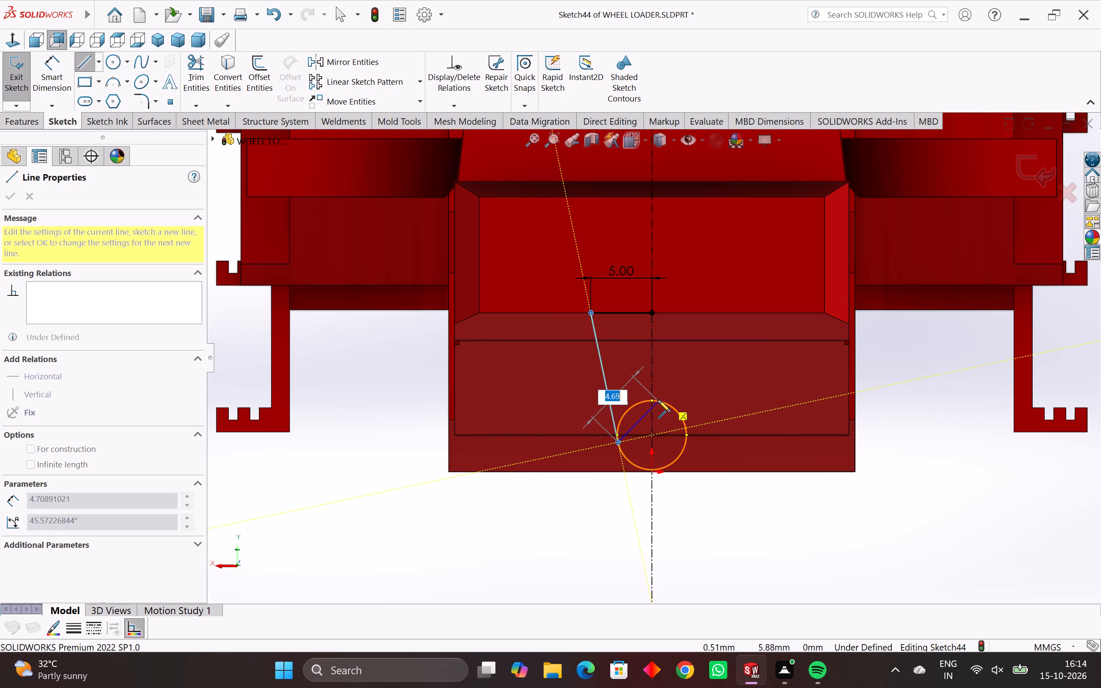
key("Escape")
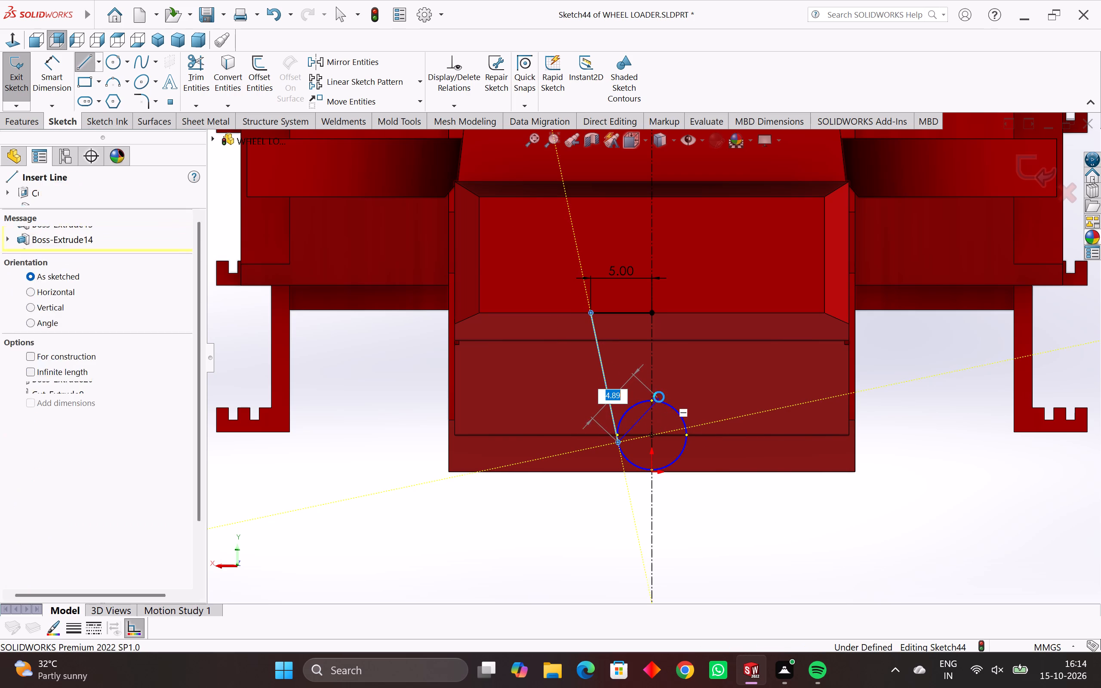
key("Escape")
key("Escape")
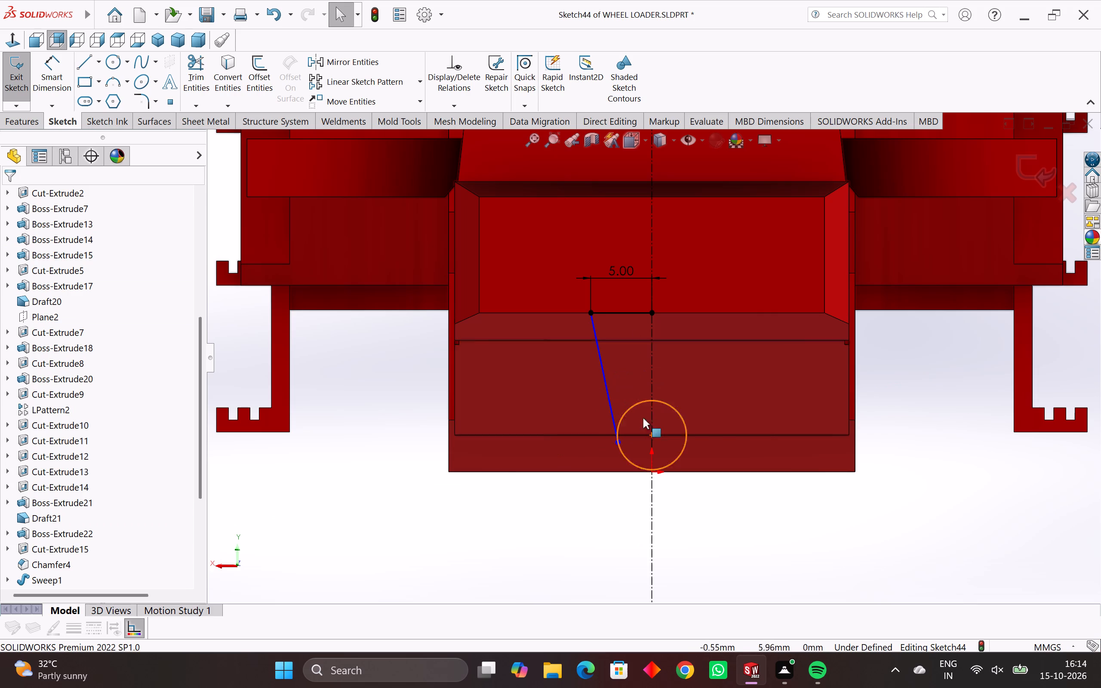
key("Escape")
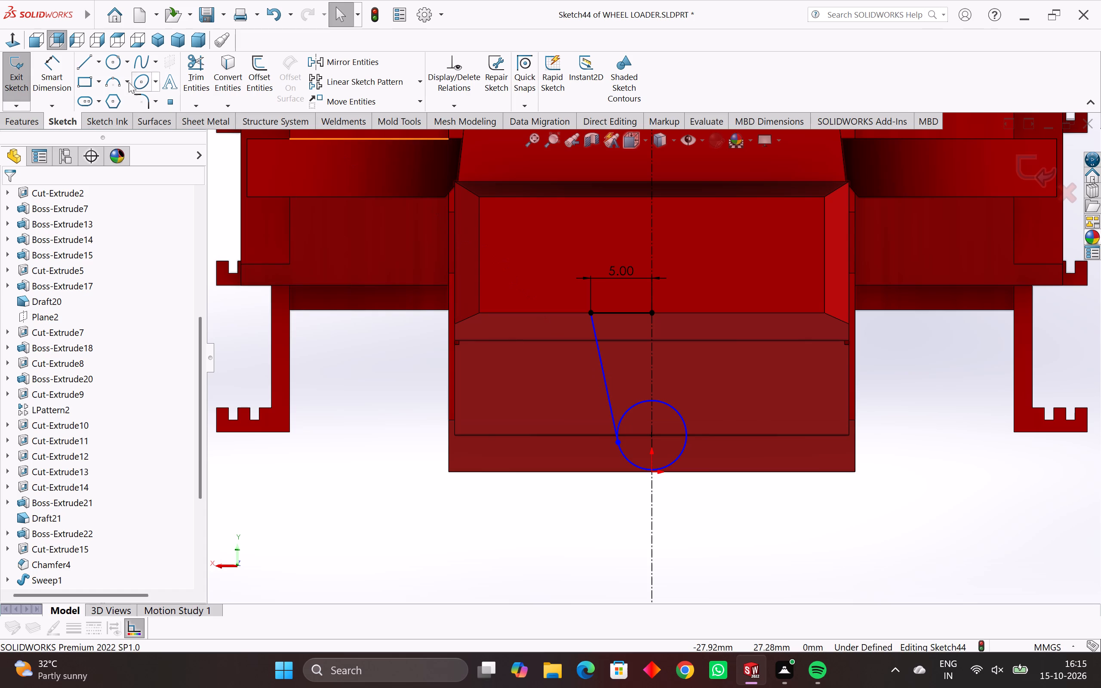
Dimension the circle's diameter as 8.5 mm.
left_click(58, 68)
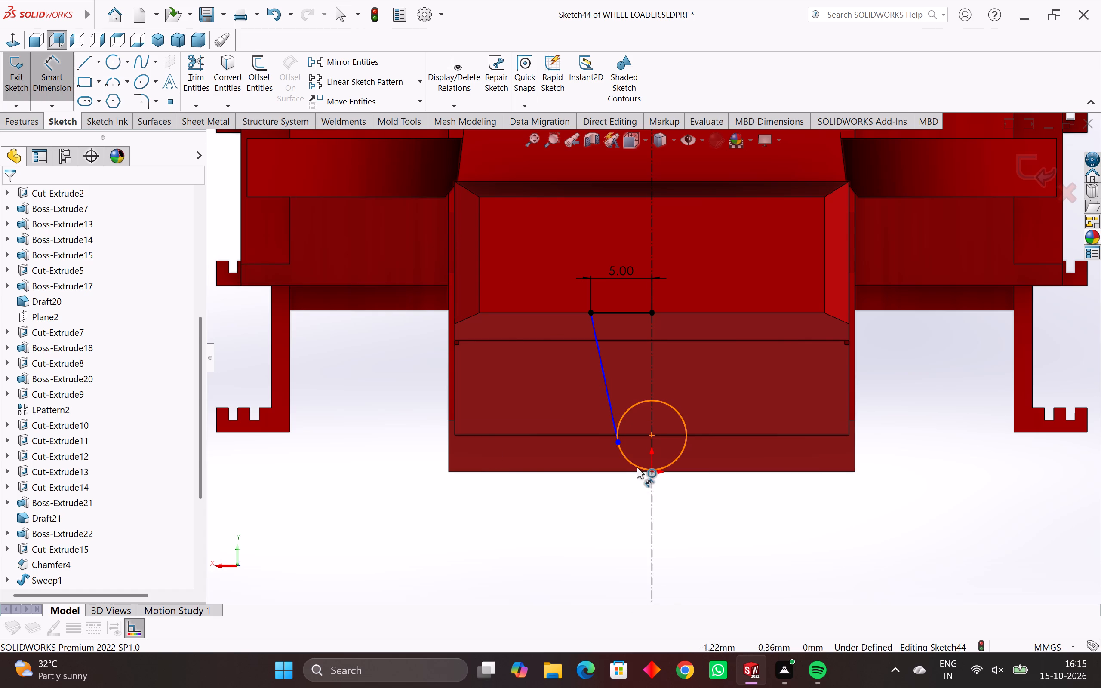
left_click(637, 467)
left_click(579, 547)
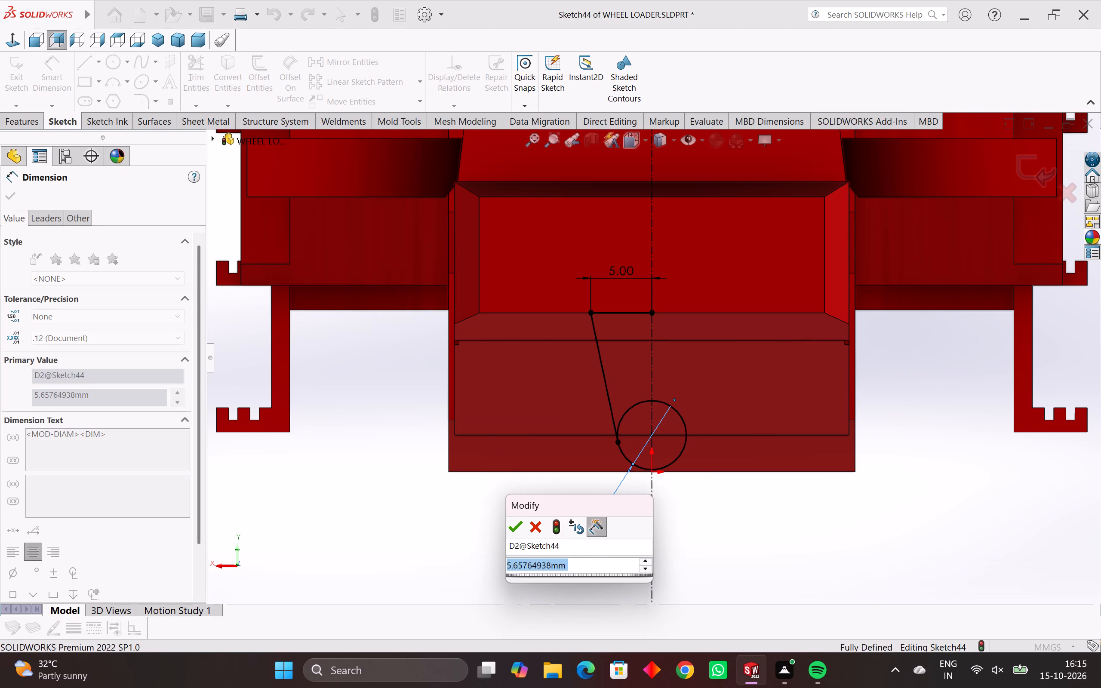
type("8.5")
key("Return")
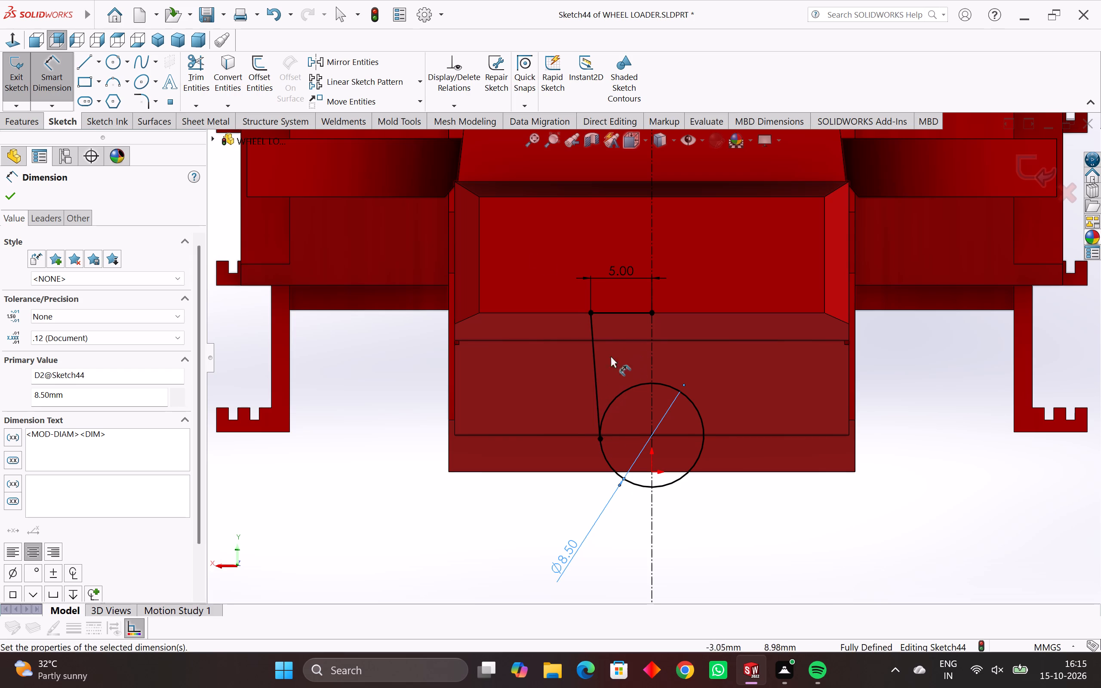
Mirror the slanted line and the 5 mm horizontal line about the vertical centerline.
left_click(337, 63)
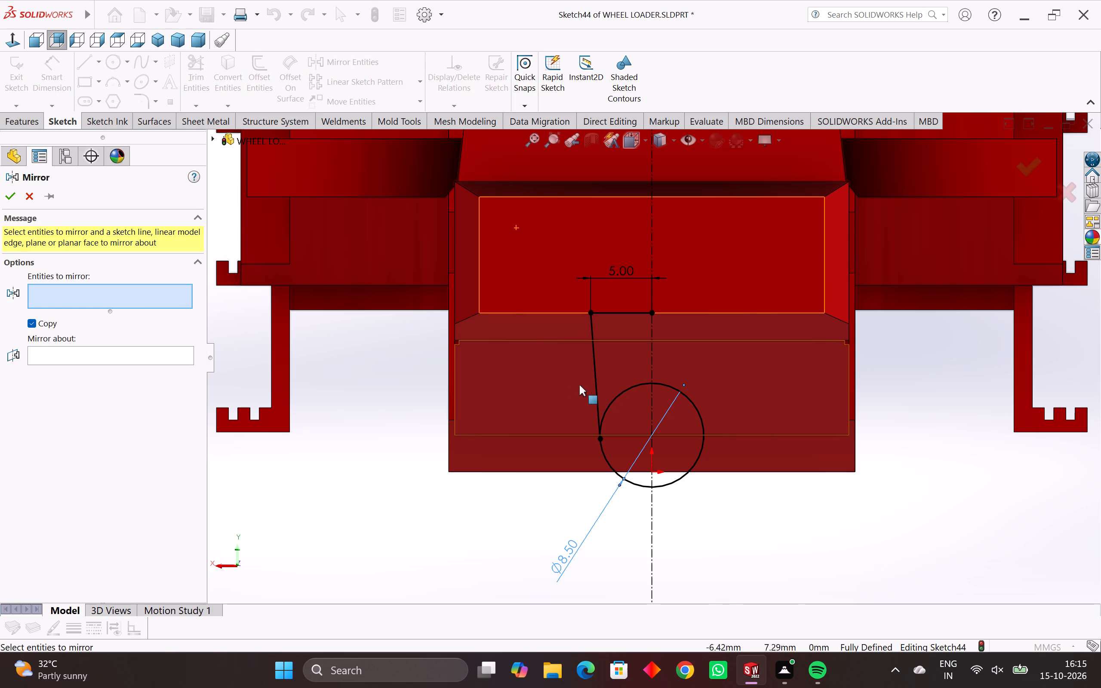
left_click(594, 395, "ctrl")
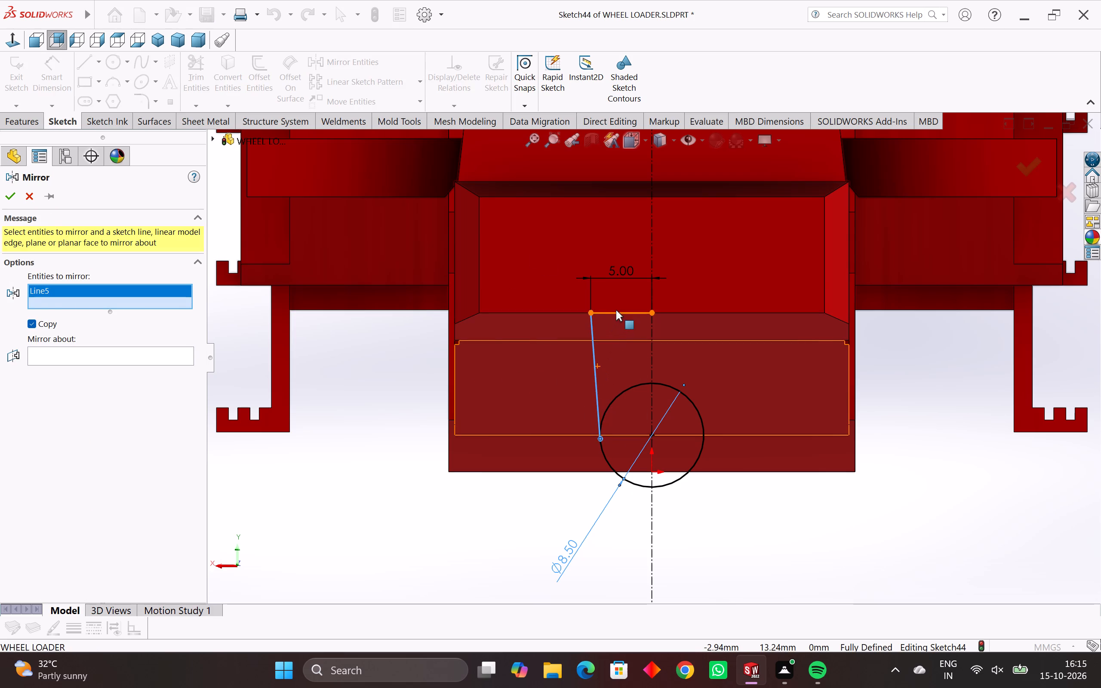
left_click(618, 314, "ctrl")
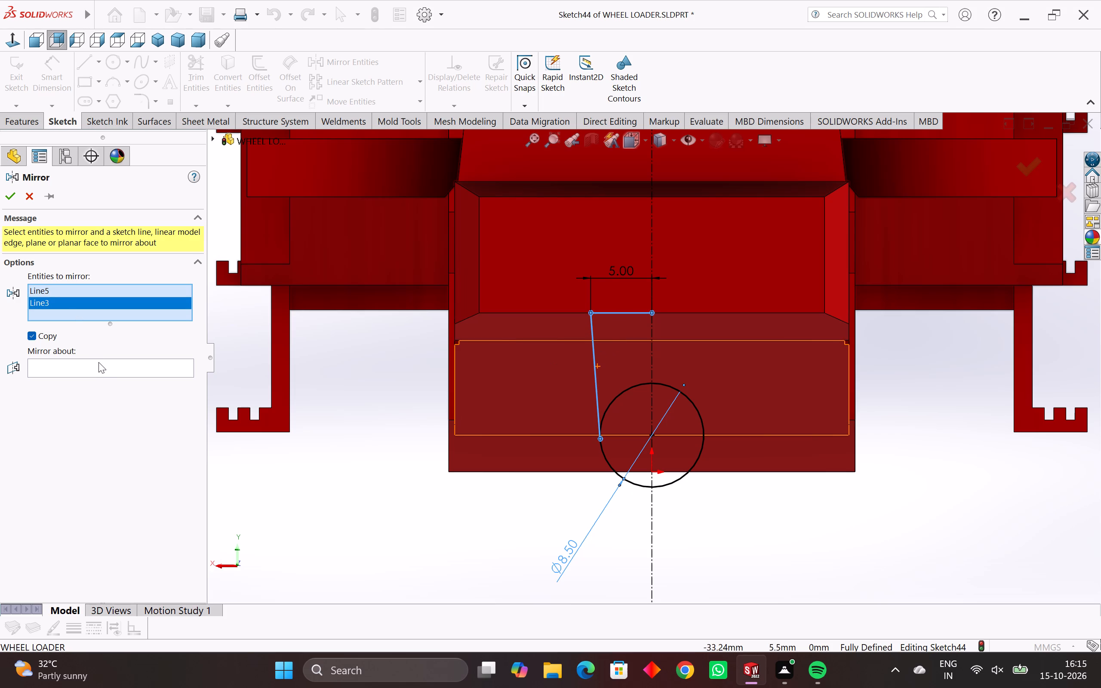
left_click(104, 368)
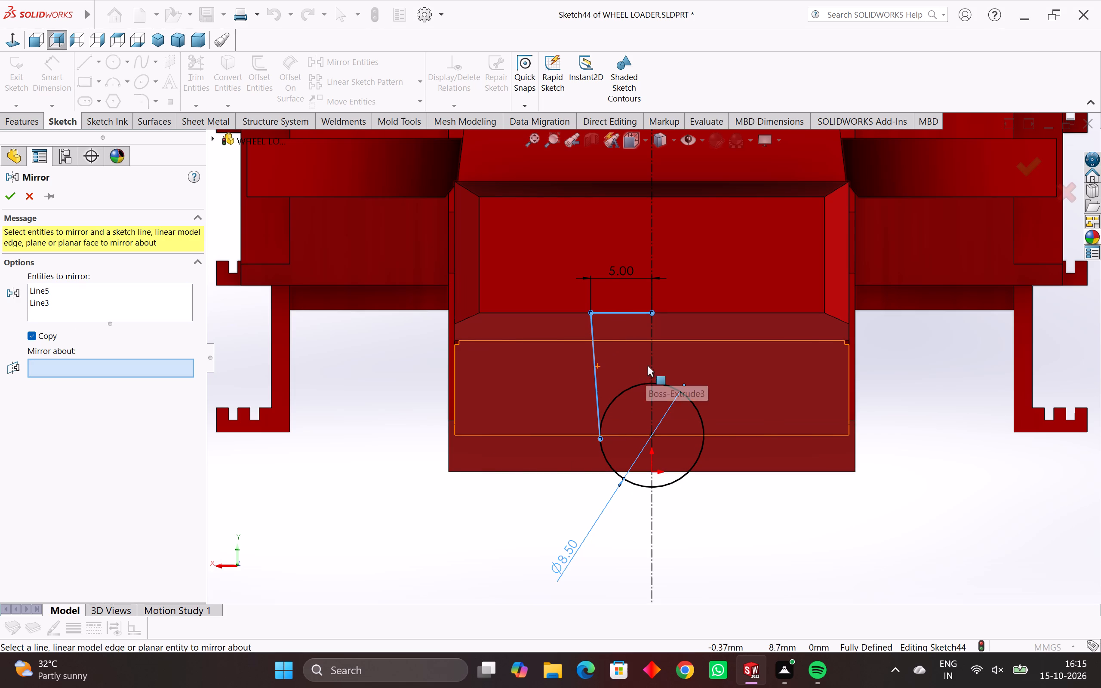
left_click(651, 363)
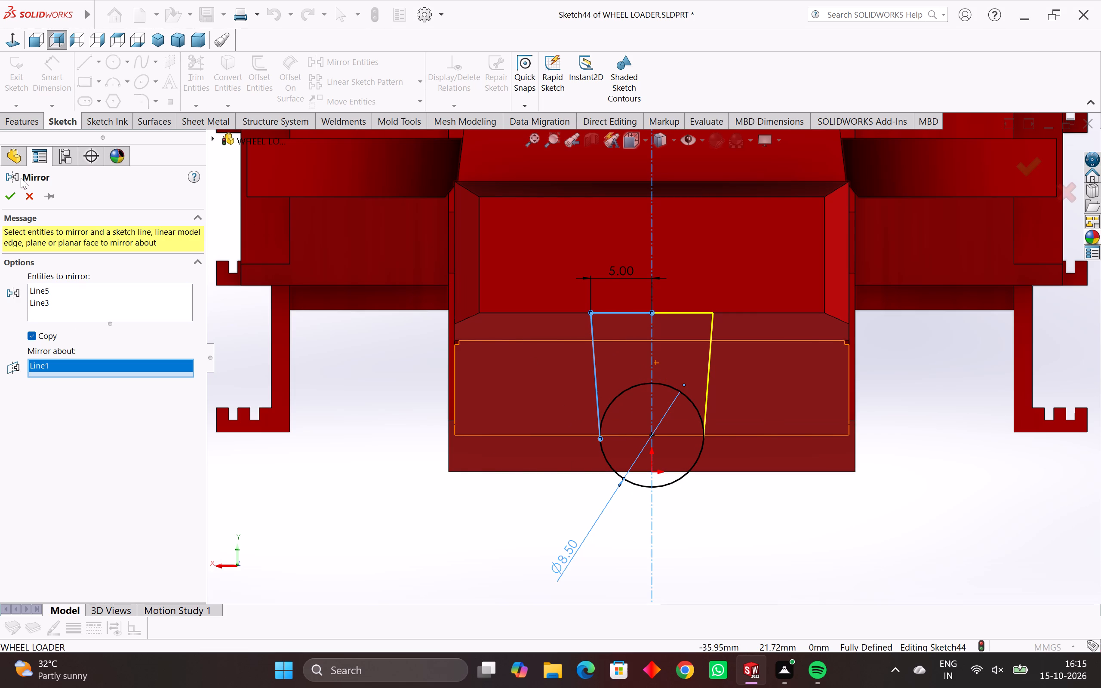
left_click(15, 193)
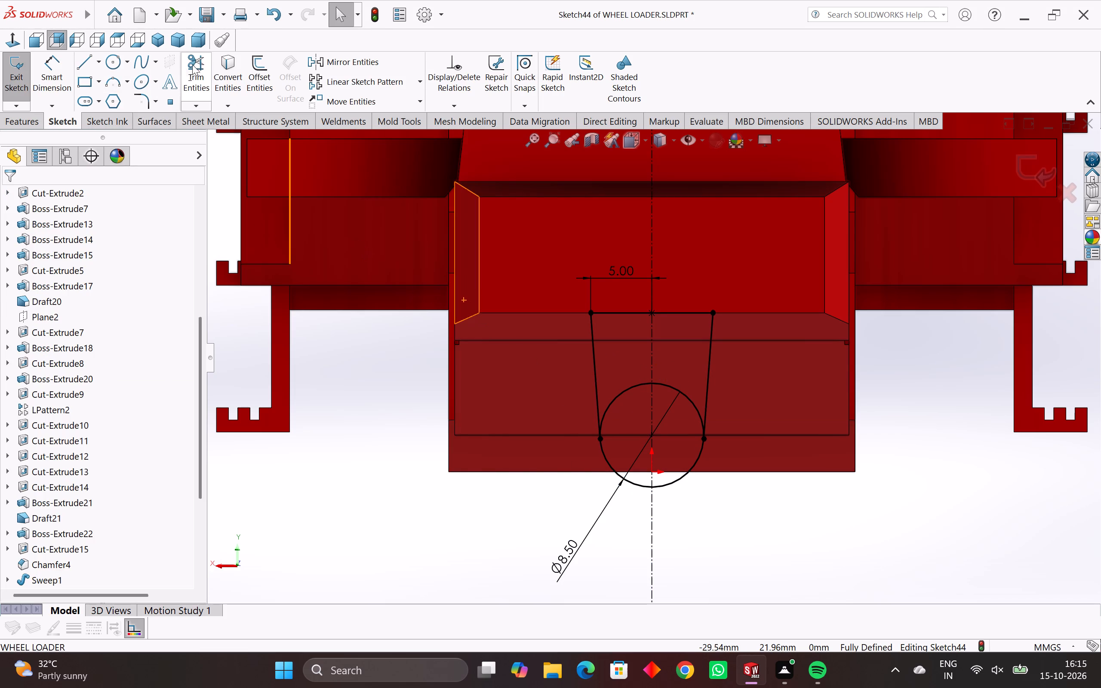
Trim away the circle's upper arc between the two slanted lines, leaving the rounded bottom of the profile.
left_click(192, 64)
left_click(630, 387)
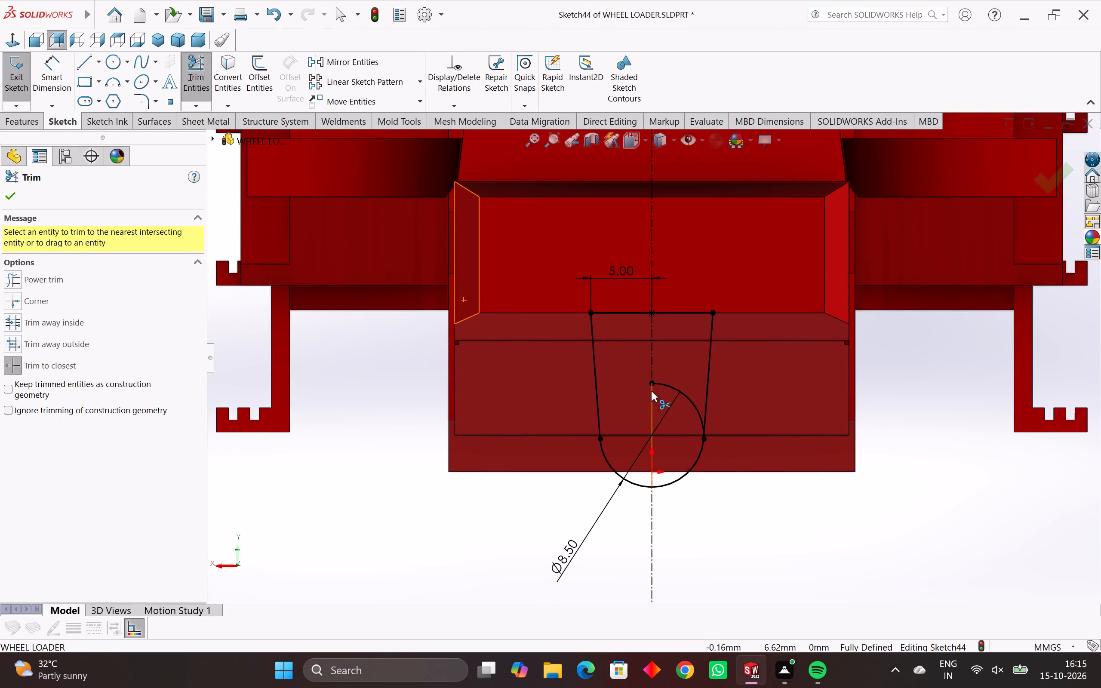
left_click(666, 384)
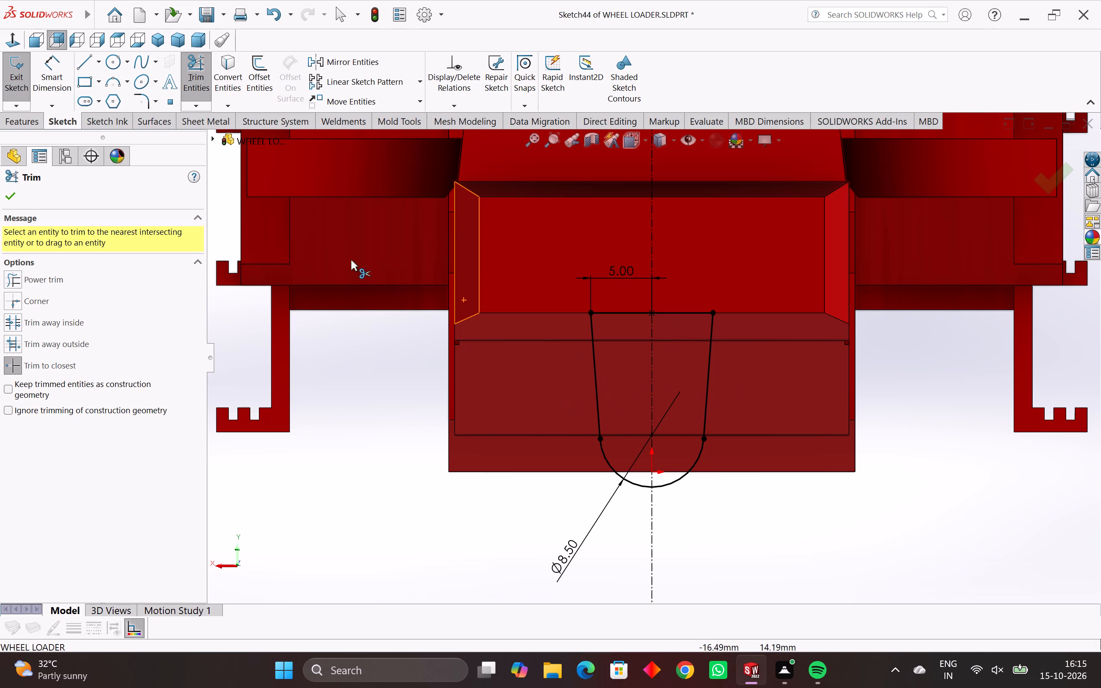
left_click(10, 206)
left_click(11, 197)
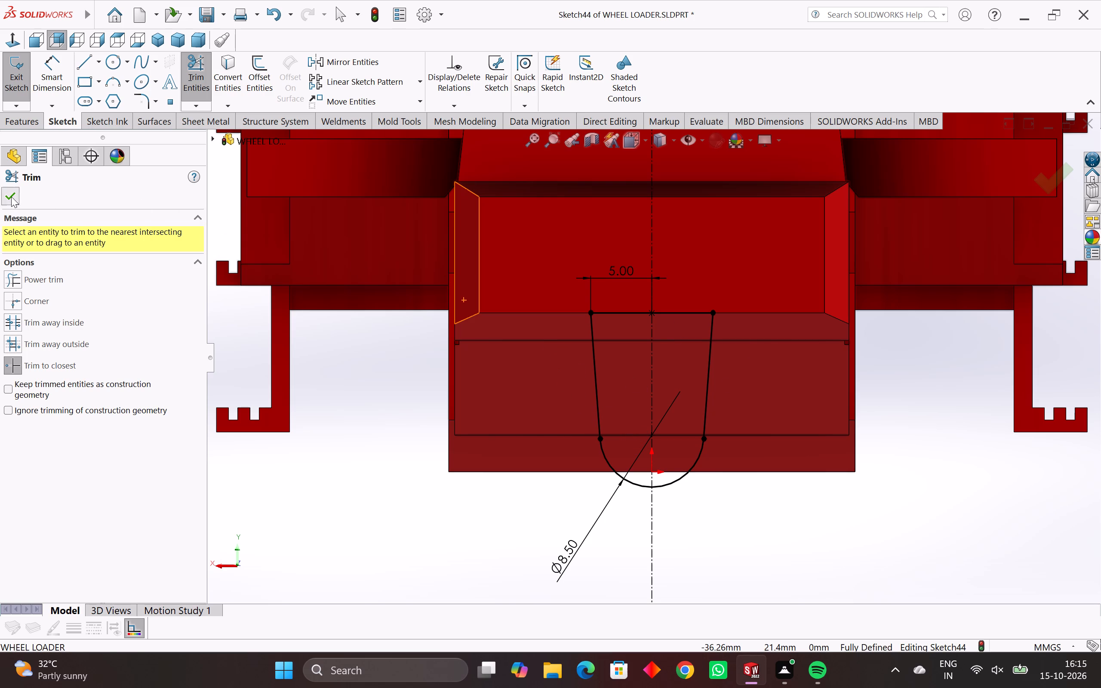
Check the sketch relations where the bottom arc meets each slanted side line.
left_click_drag(618, 421, 584, 456)
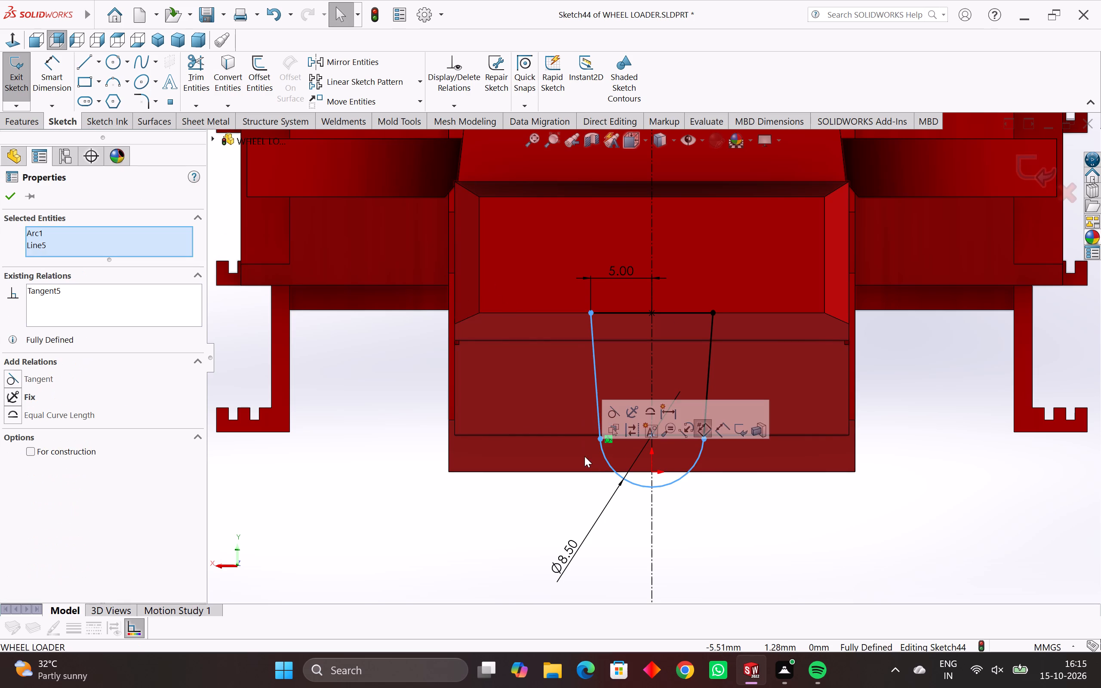
scroll(598, 447, "up", 3)
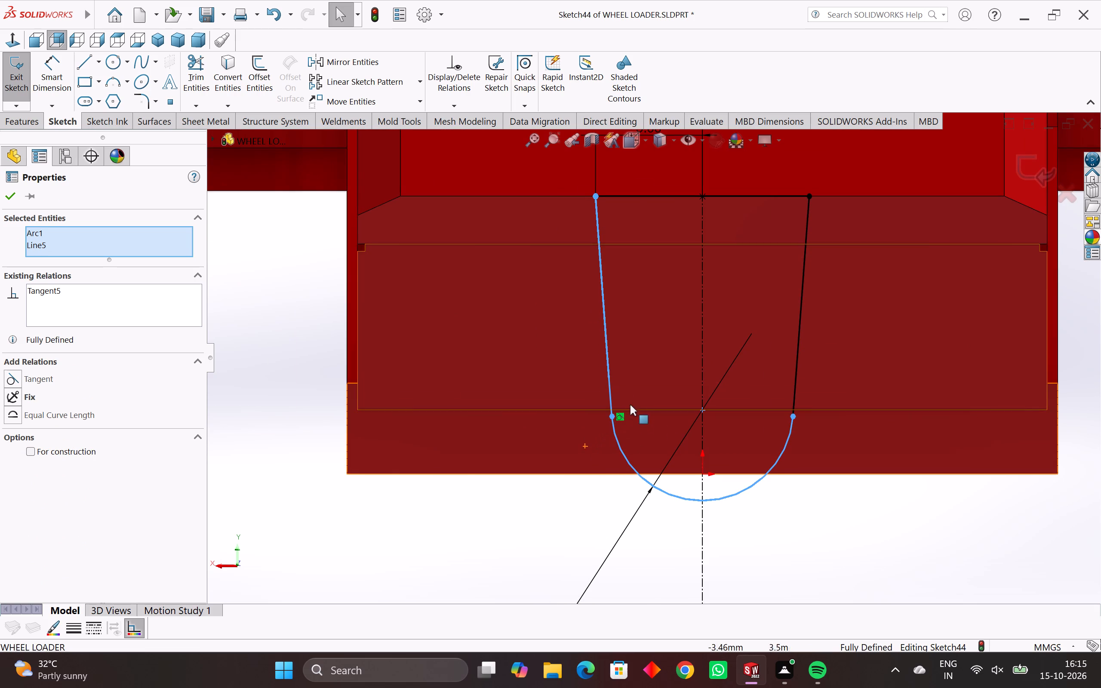
left_click_drag(848, 388, 762, 464)
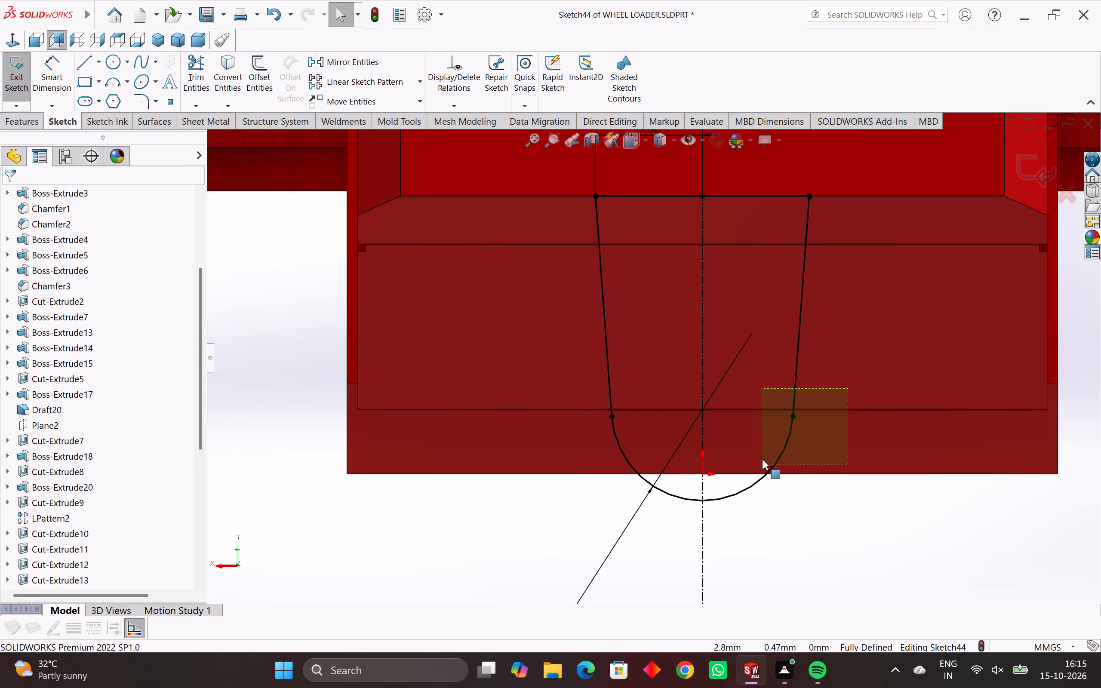
scroll(791, 438, "up", 4)
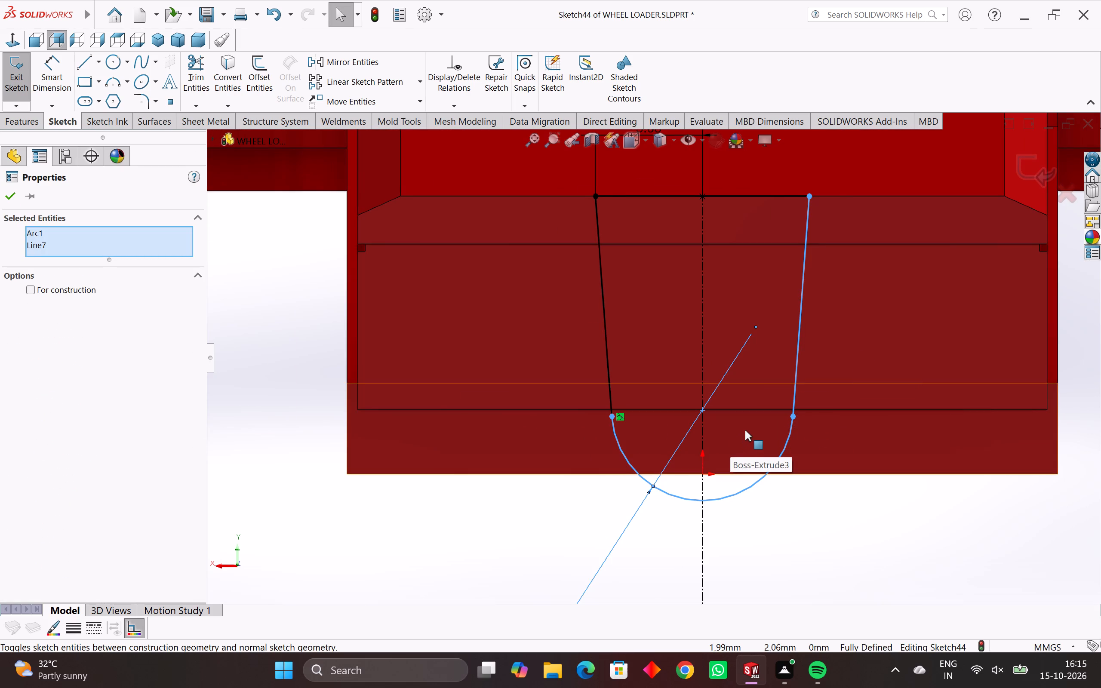
left_click(833, 330)
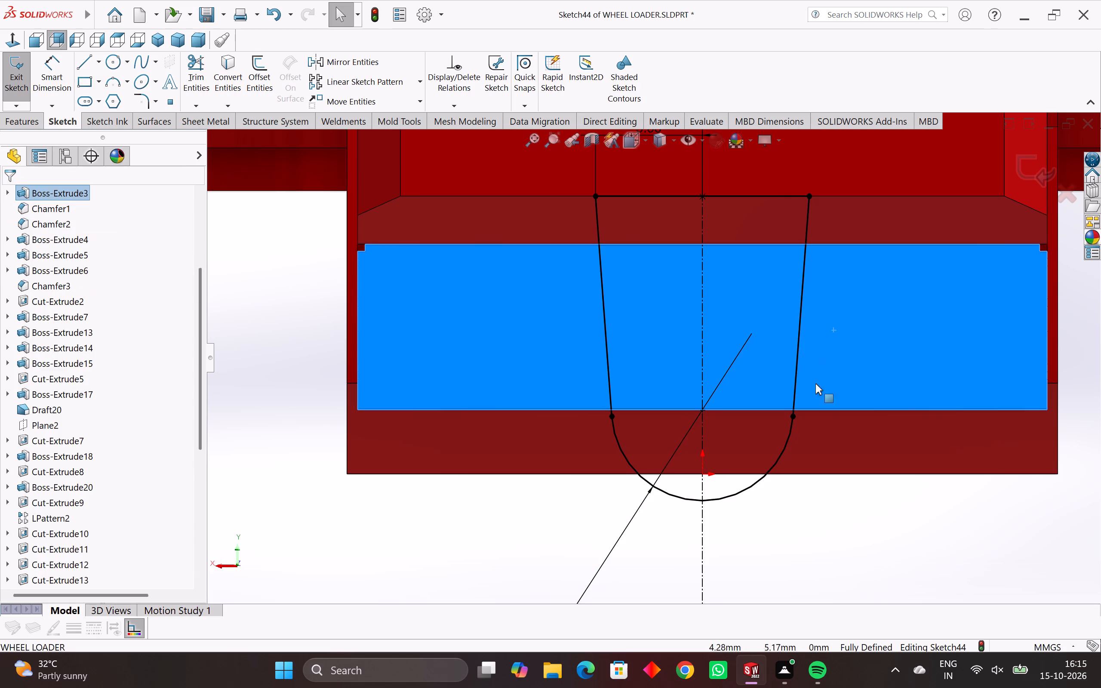
left_click(906, 550)
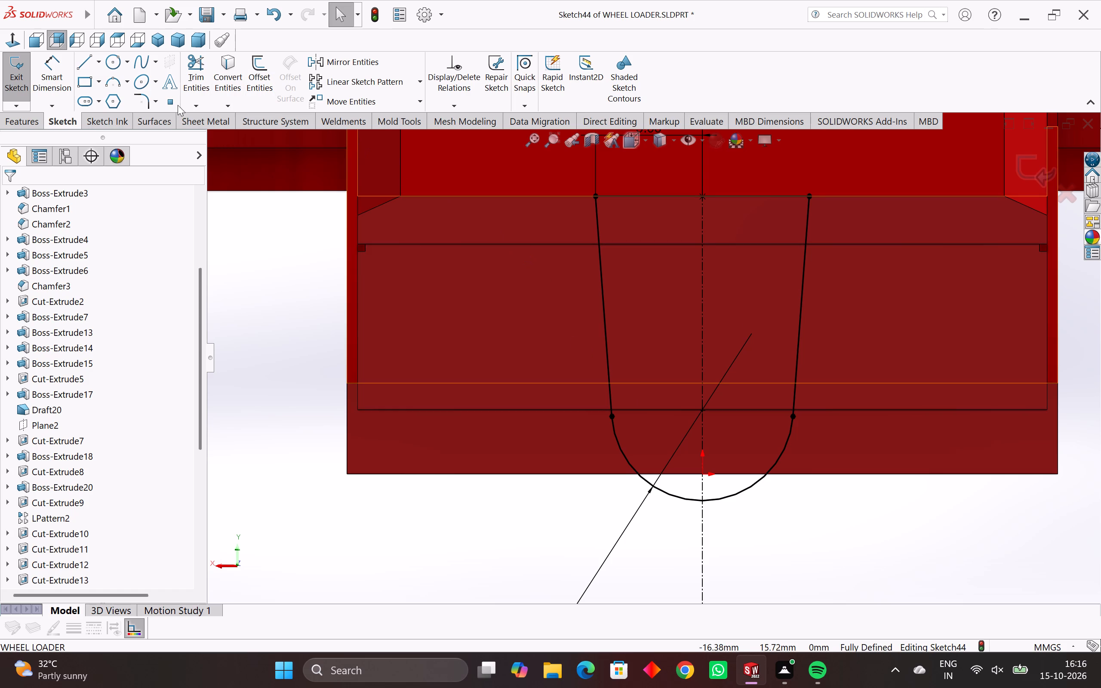
Place a sketch point at the midpoint of the bottom arc, on the vertical centerline.
left_click(161, 101)
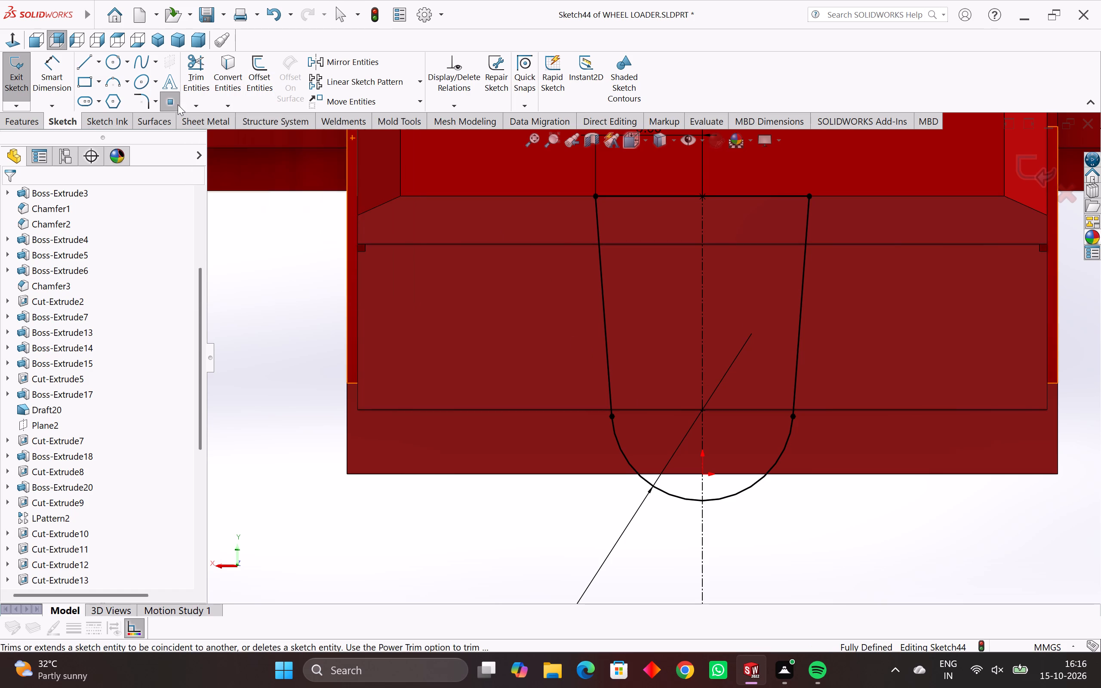
right_click(172, 104)
left_click(172, 104)
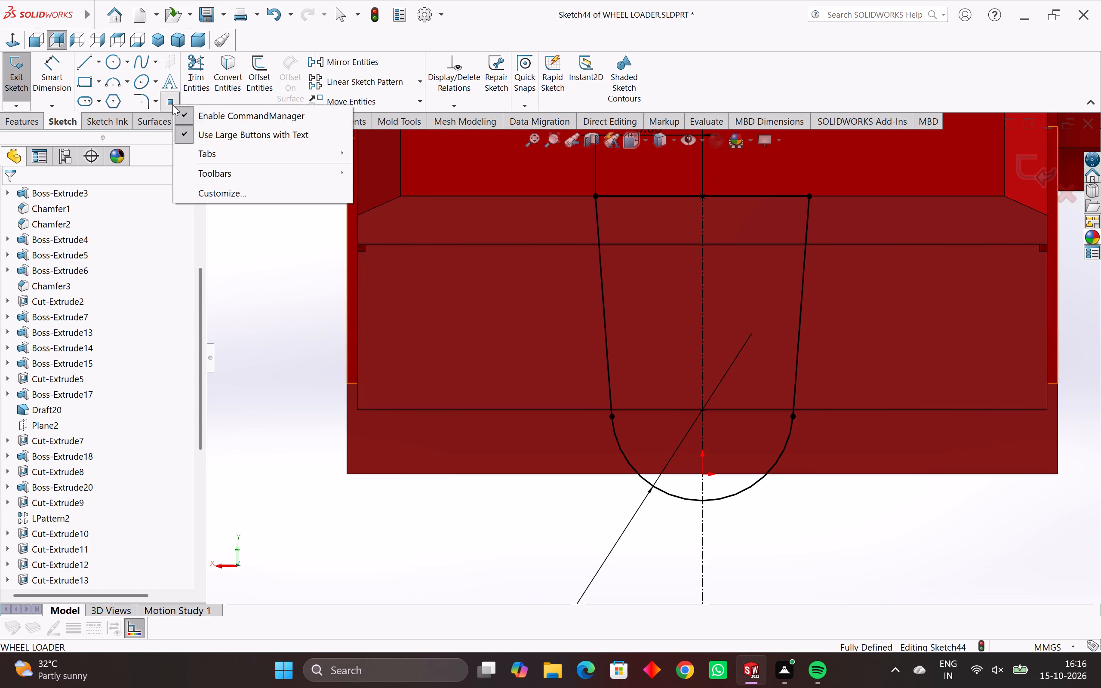
left_click(169, 104)
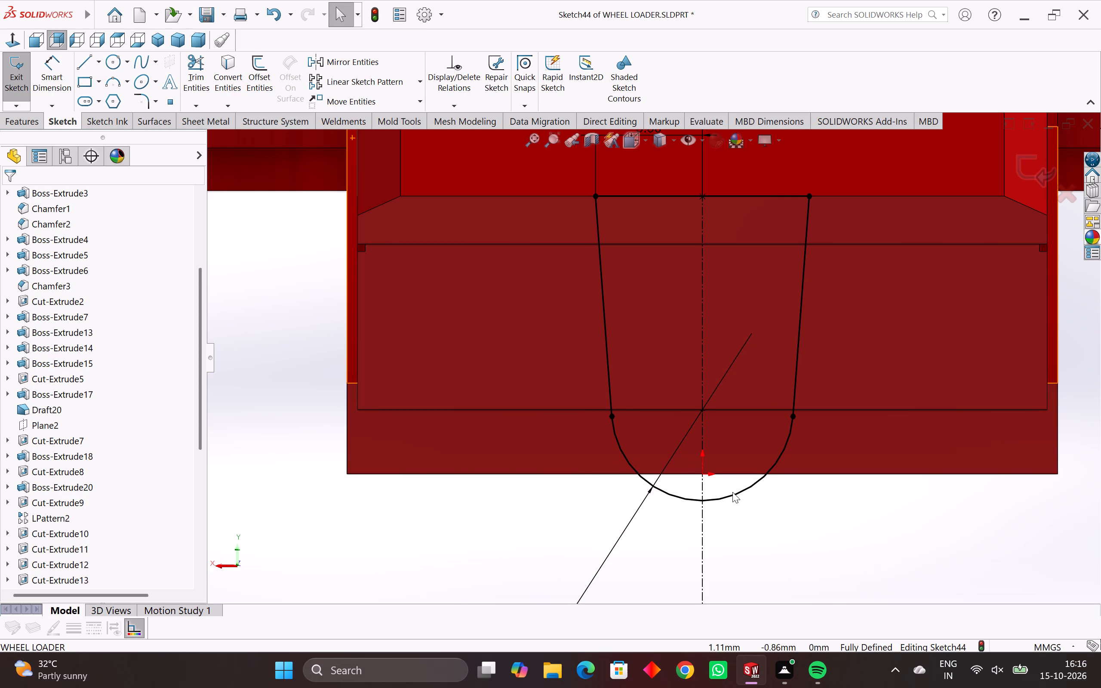
scroll(701, 485, "up", 5)
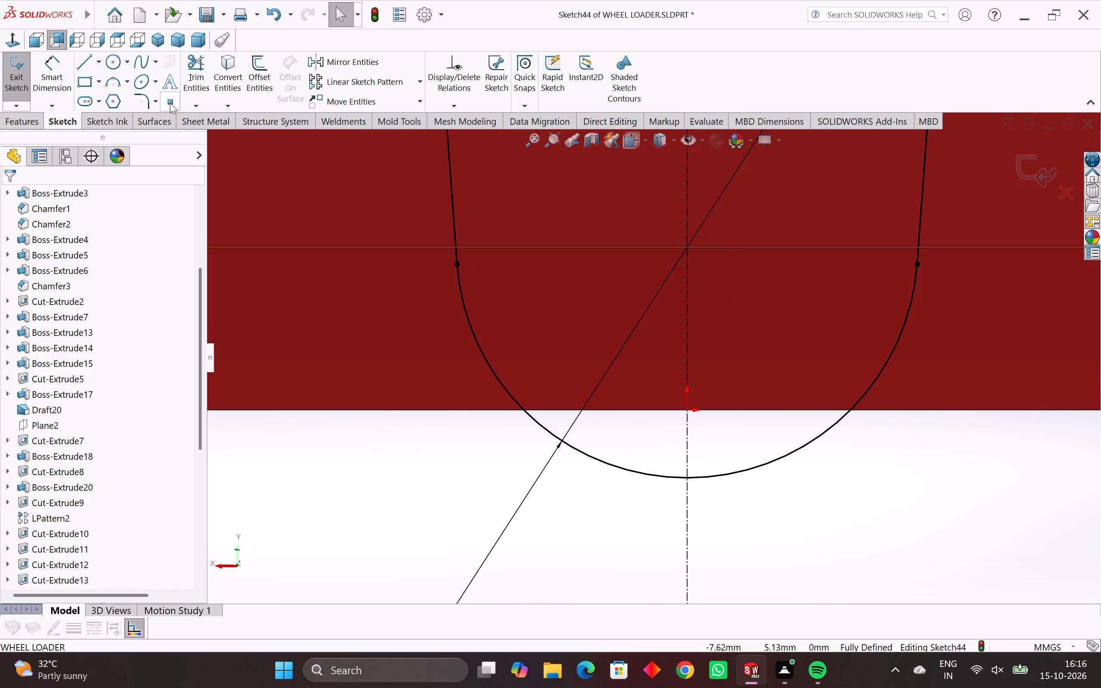
left_click(170, 103)
scroll(702, 527, "up", 4)
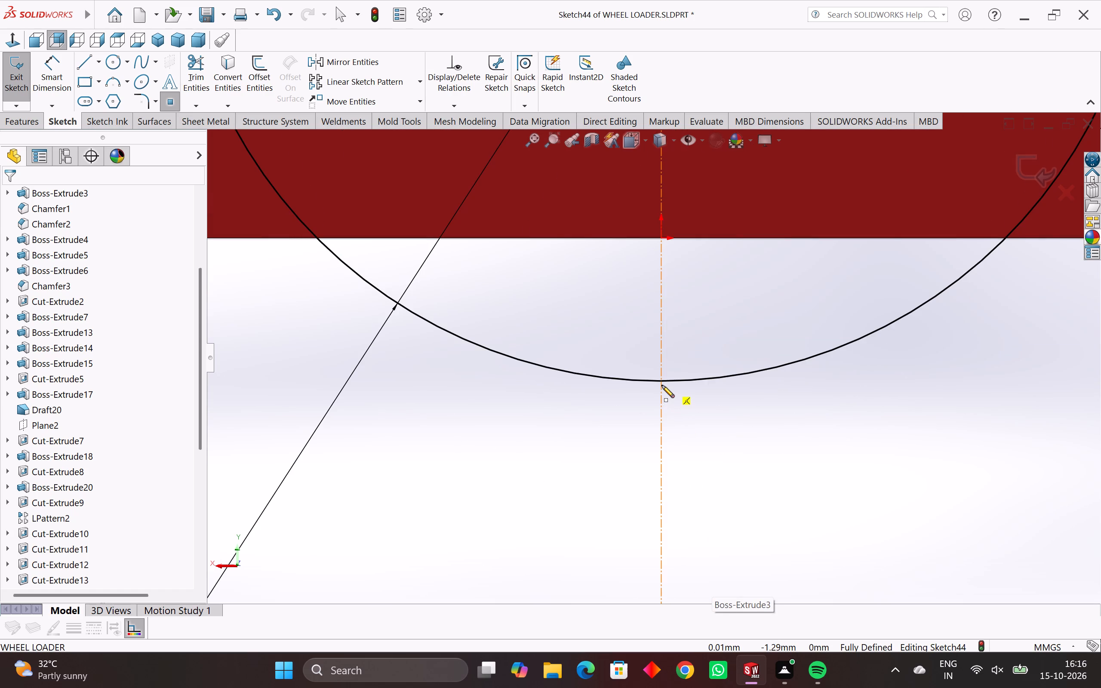
left_click(662, 381)
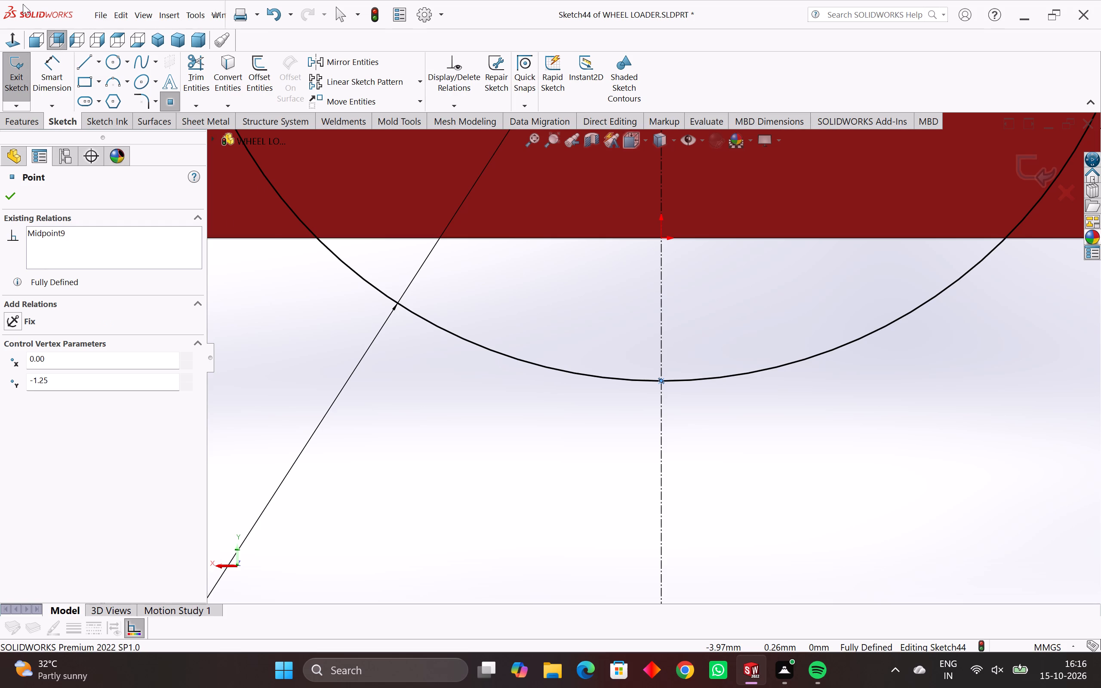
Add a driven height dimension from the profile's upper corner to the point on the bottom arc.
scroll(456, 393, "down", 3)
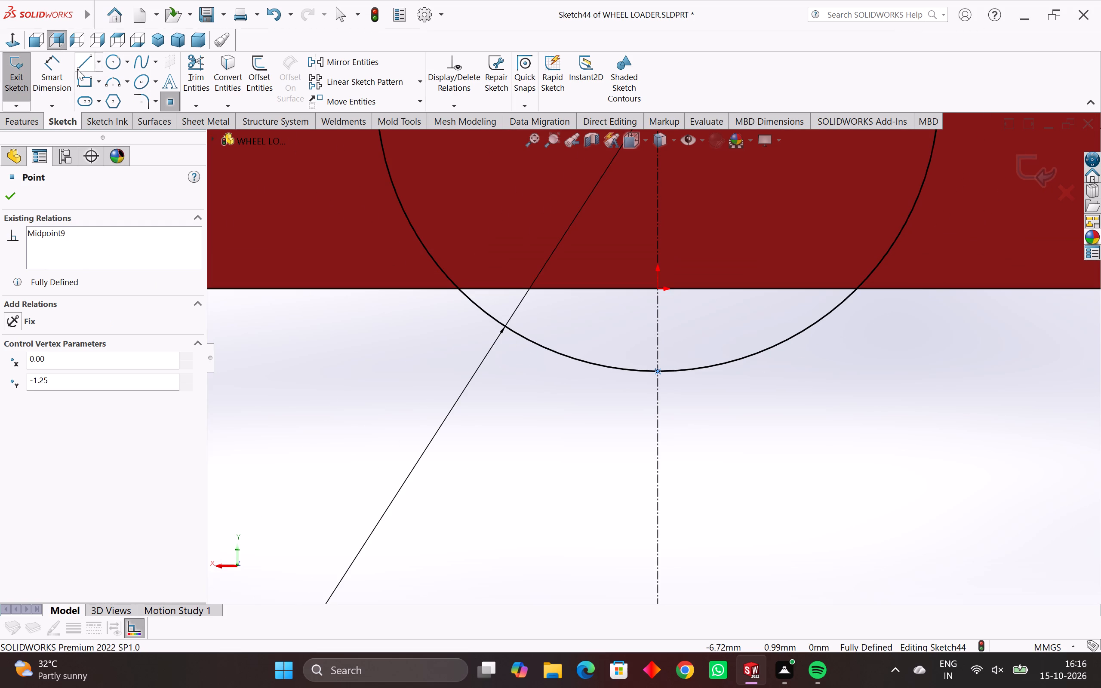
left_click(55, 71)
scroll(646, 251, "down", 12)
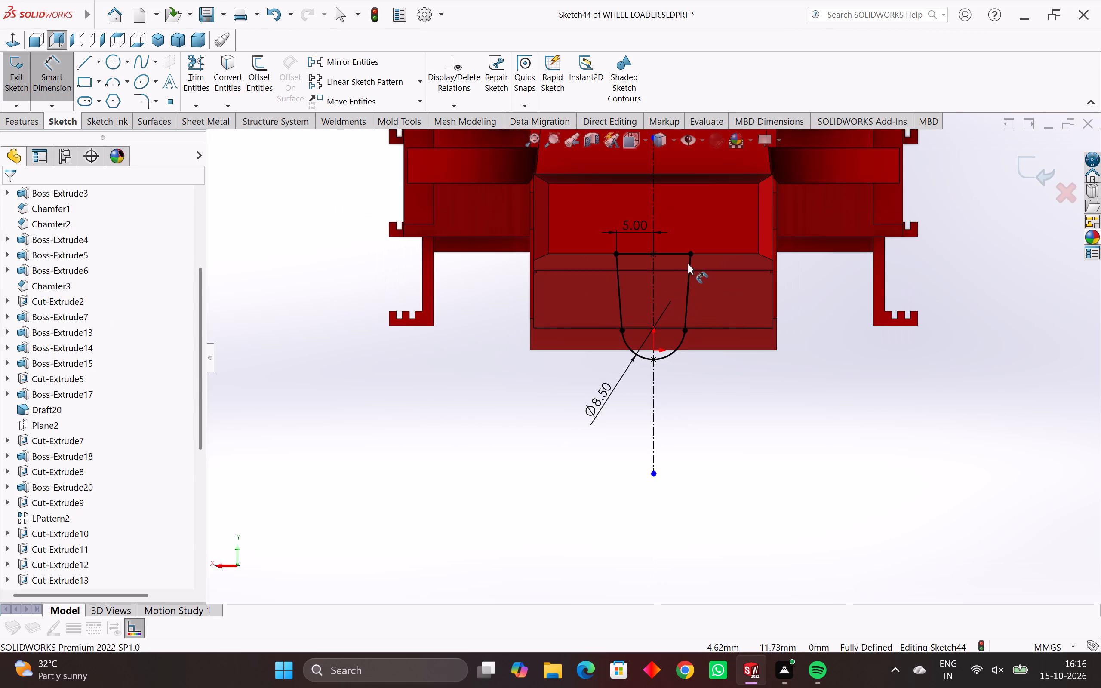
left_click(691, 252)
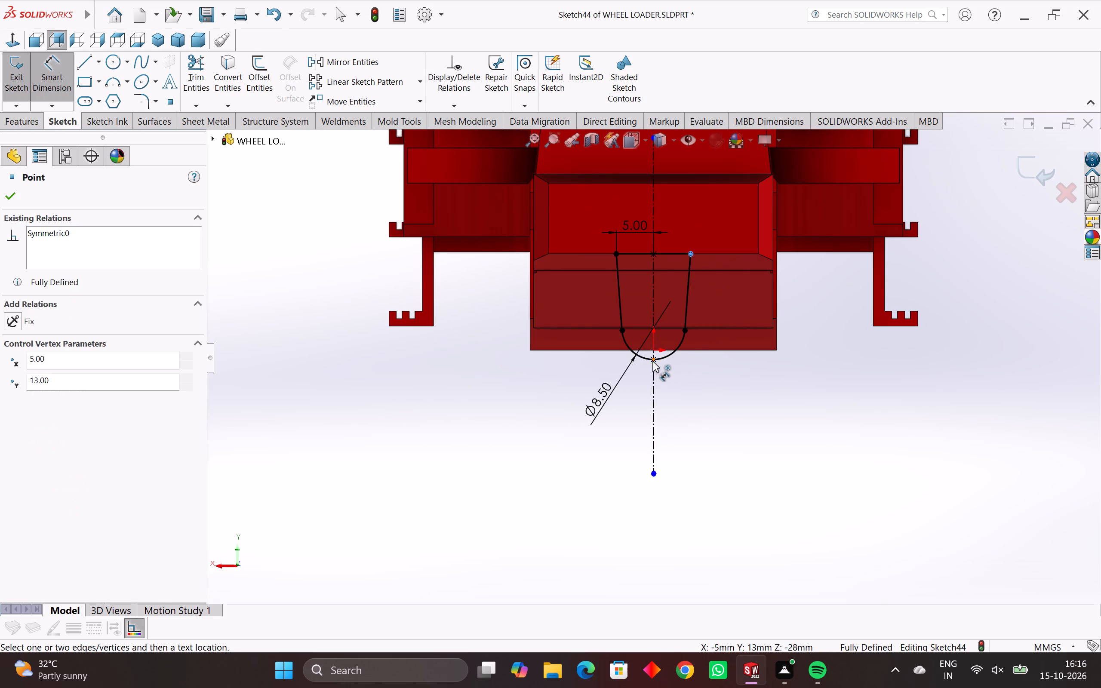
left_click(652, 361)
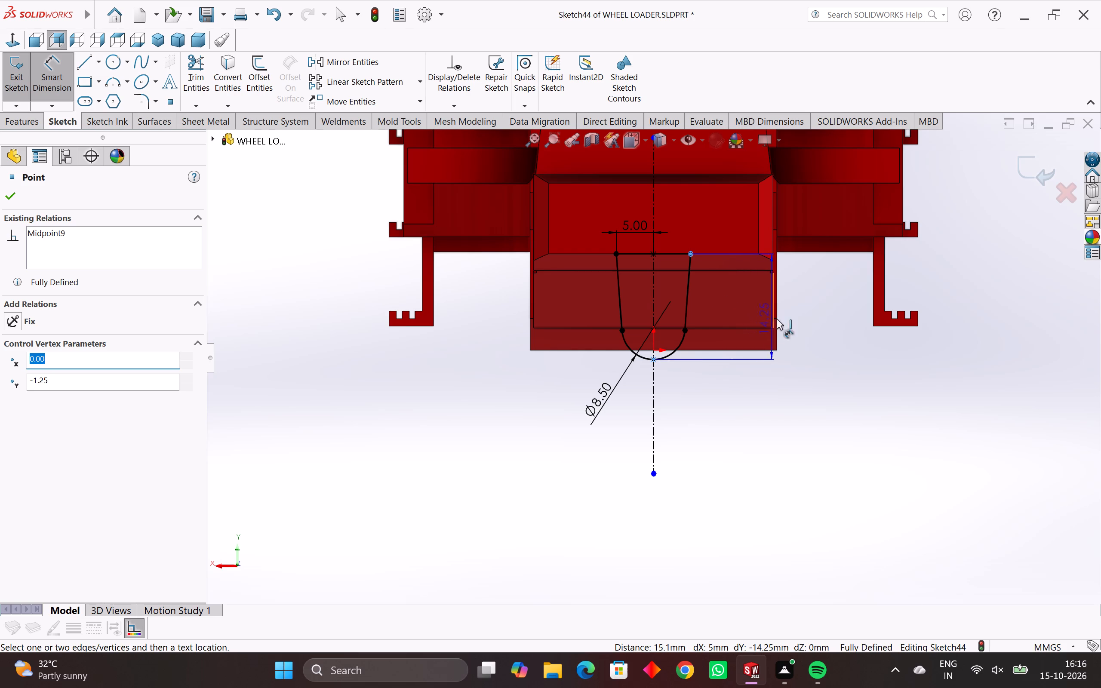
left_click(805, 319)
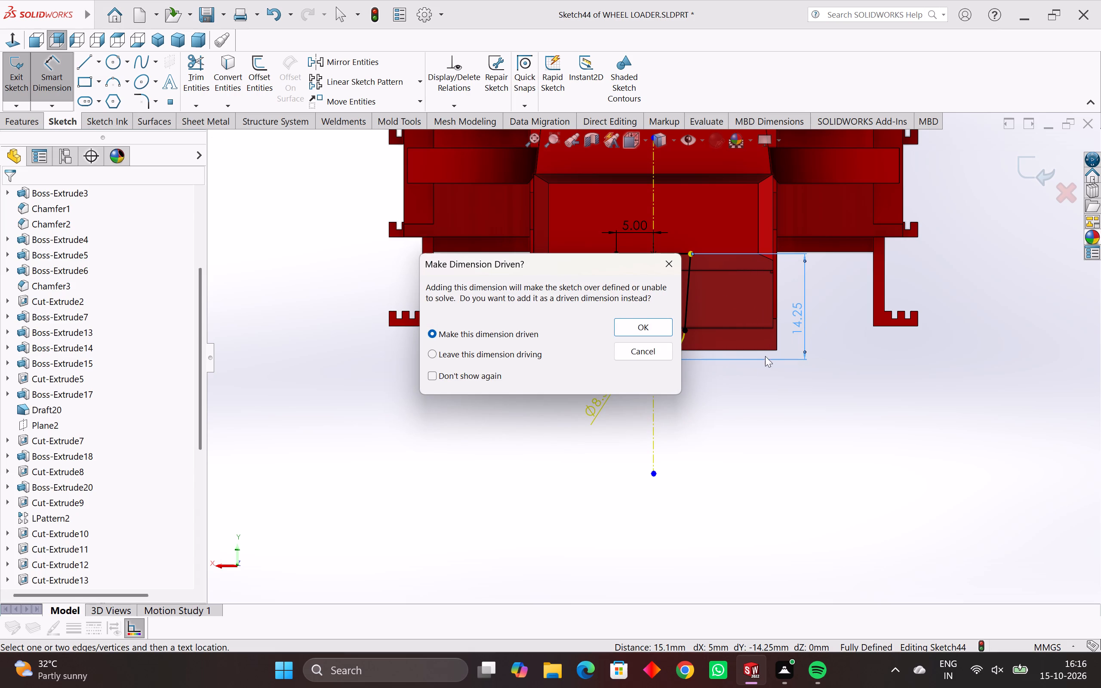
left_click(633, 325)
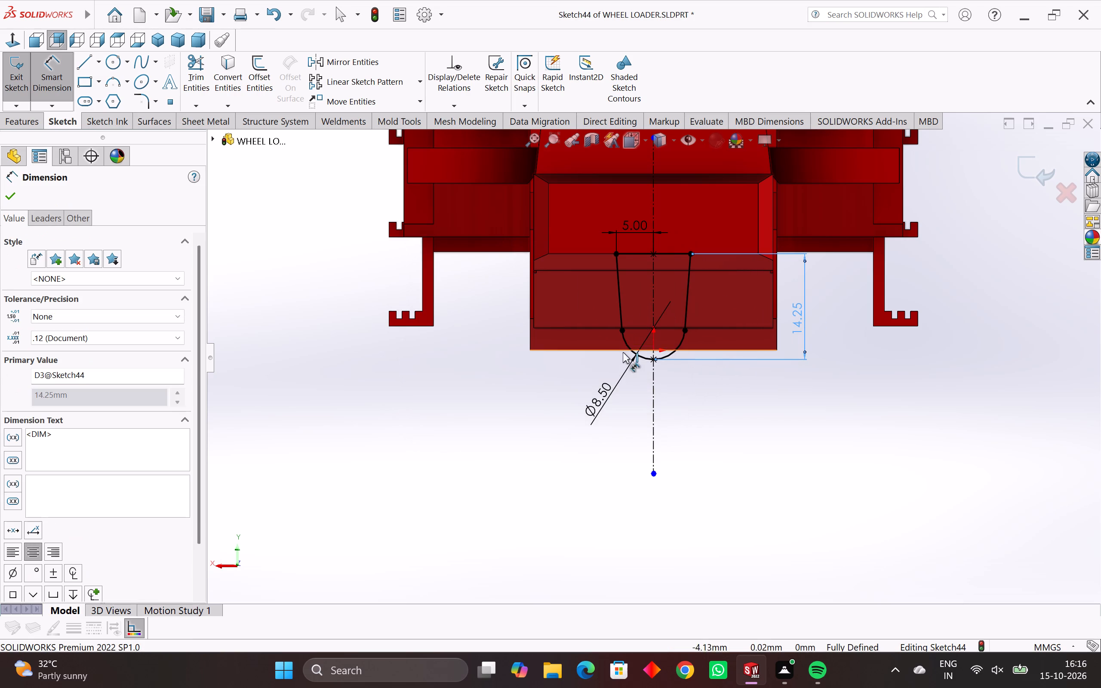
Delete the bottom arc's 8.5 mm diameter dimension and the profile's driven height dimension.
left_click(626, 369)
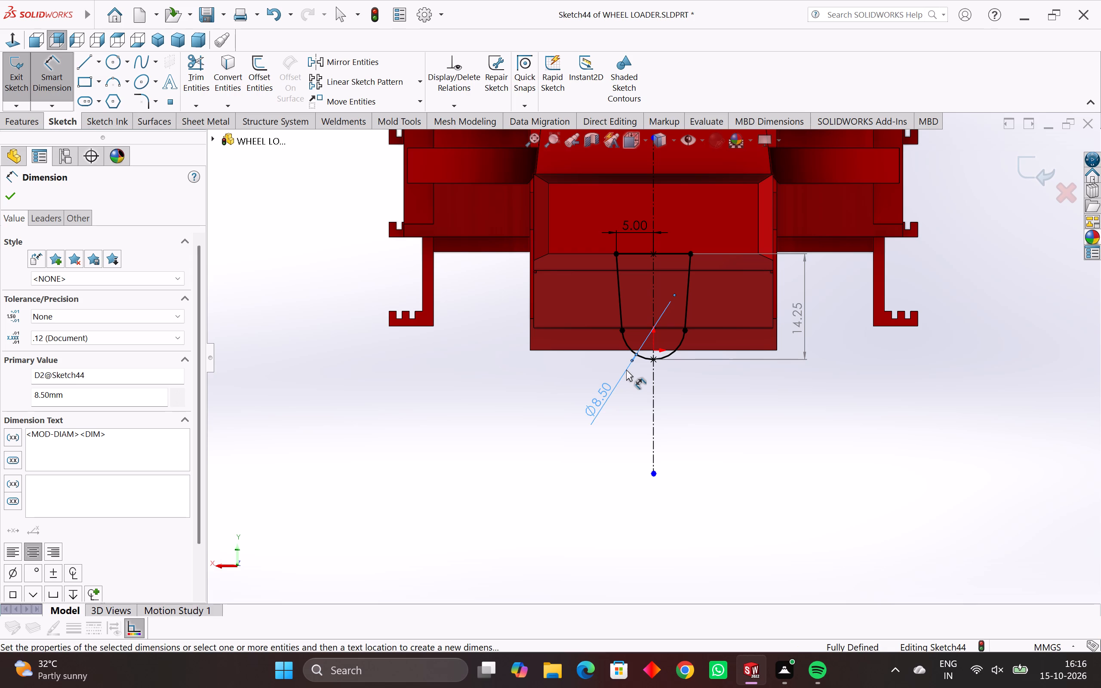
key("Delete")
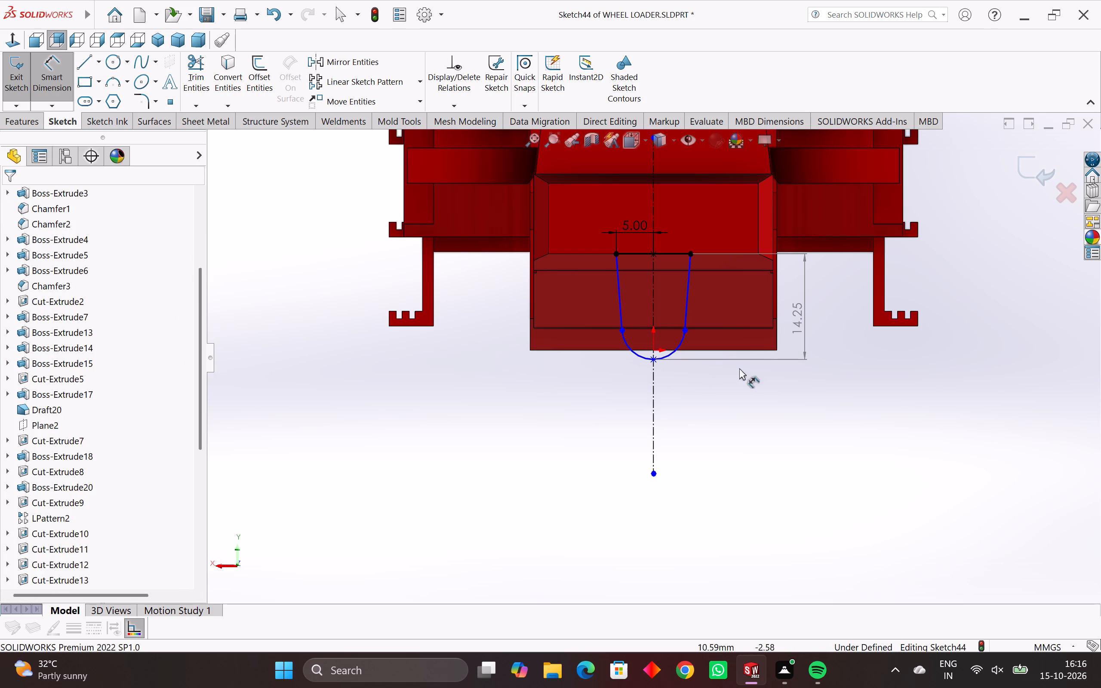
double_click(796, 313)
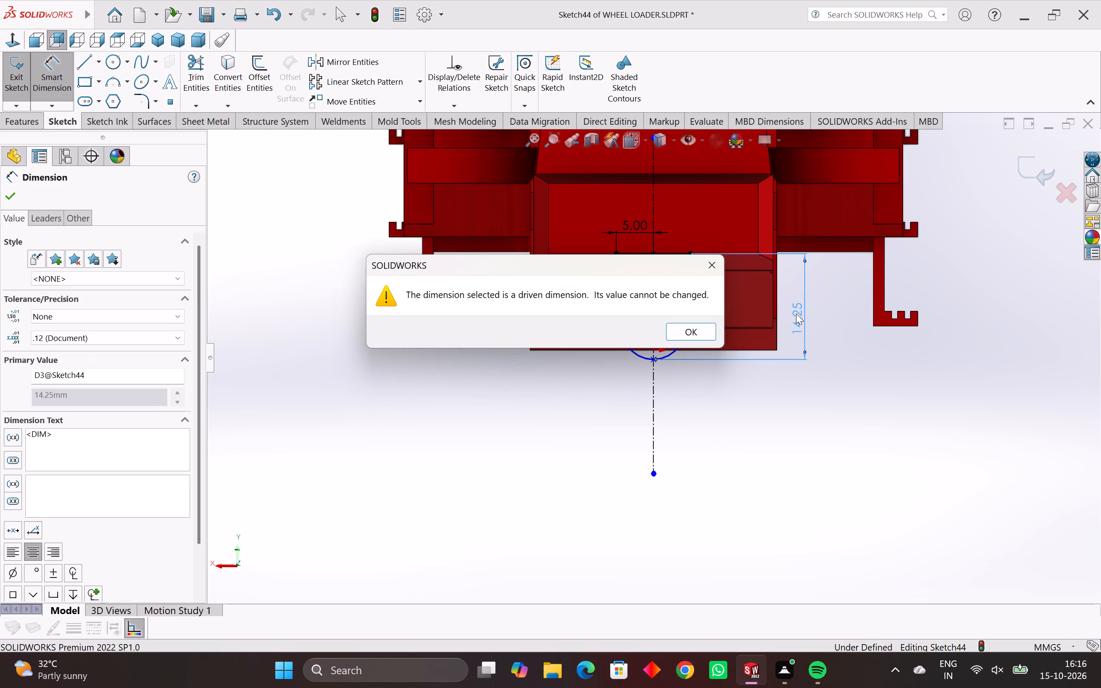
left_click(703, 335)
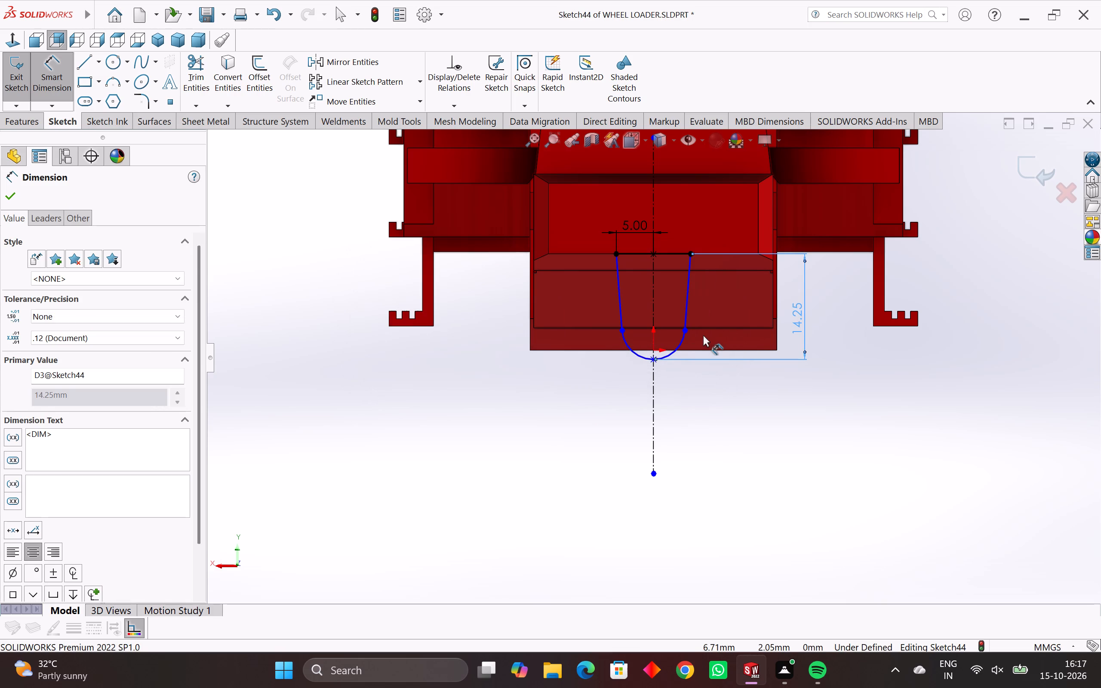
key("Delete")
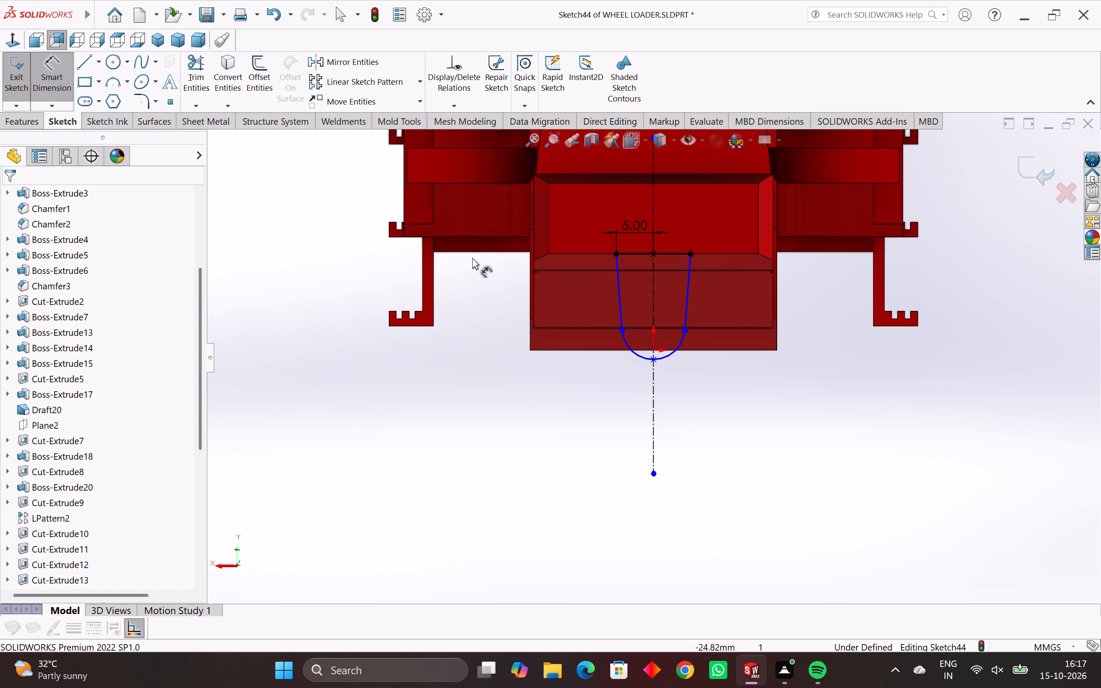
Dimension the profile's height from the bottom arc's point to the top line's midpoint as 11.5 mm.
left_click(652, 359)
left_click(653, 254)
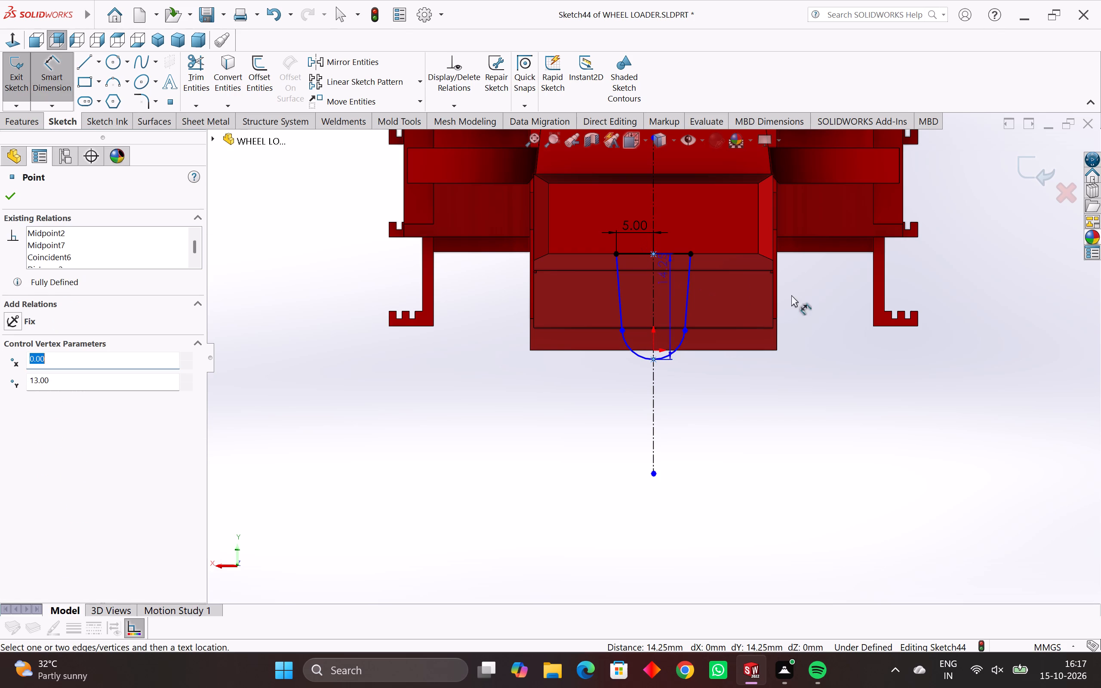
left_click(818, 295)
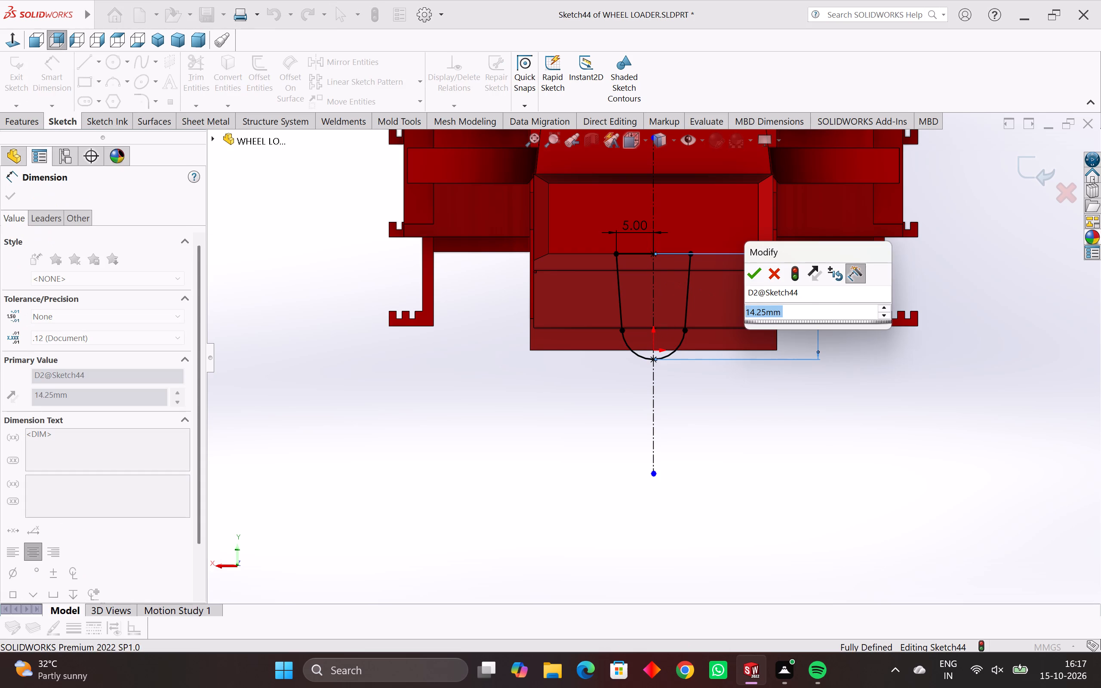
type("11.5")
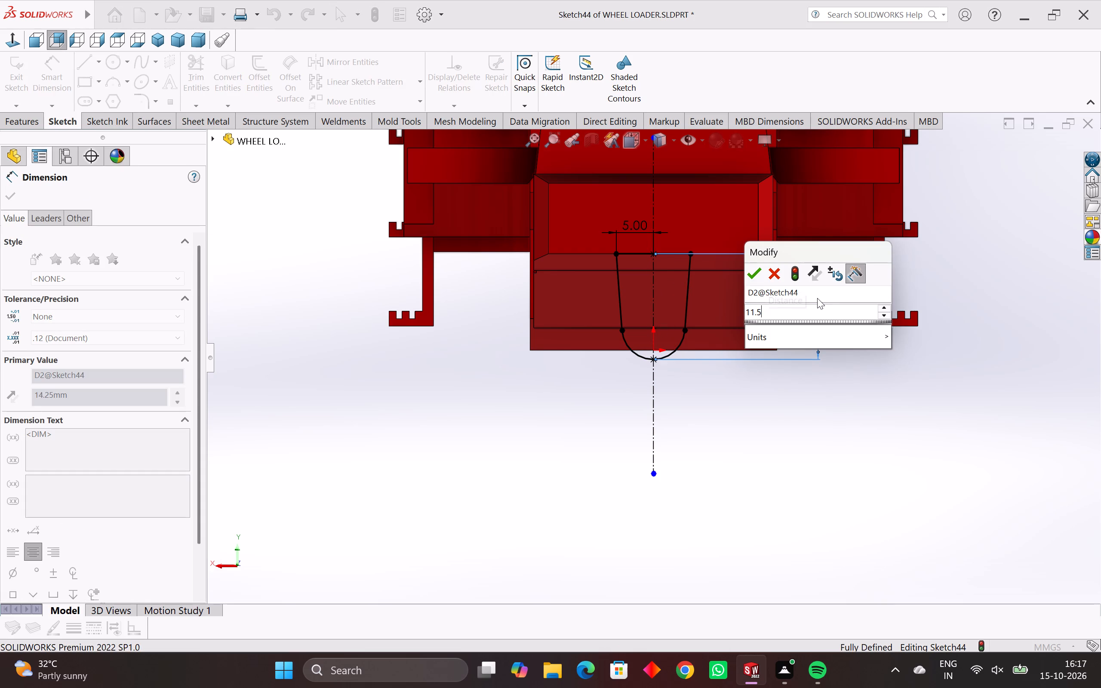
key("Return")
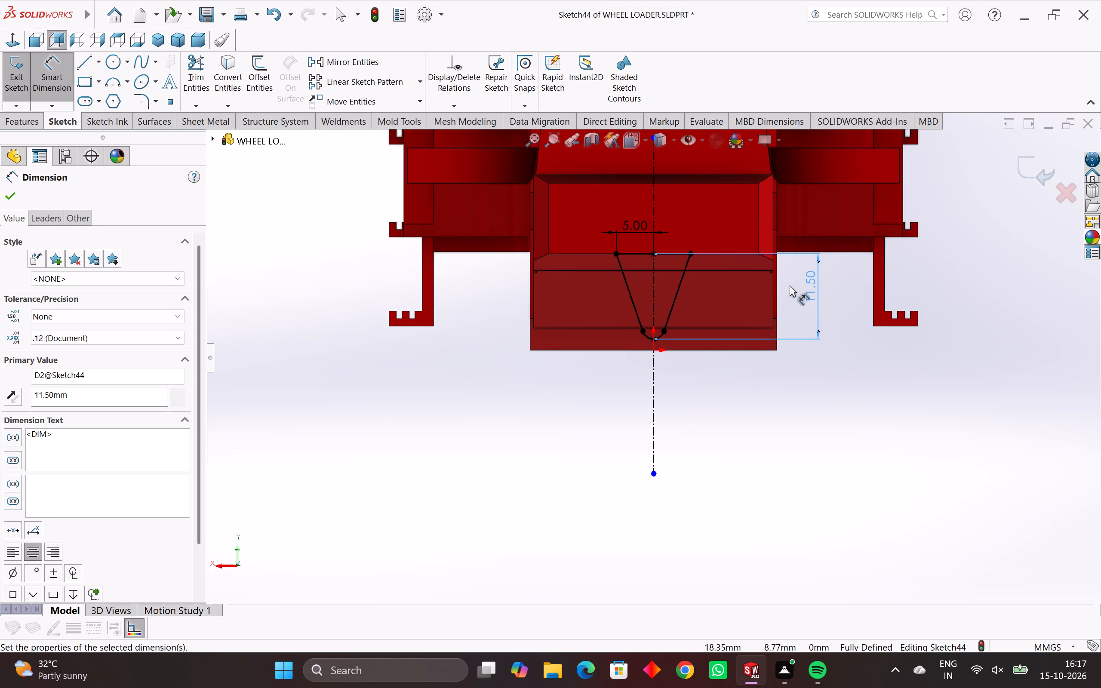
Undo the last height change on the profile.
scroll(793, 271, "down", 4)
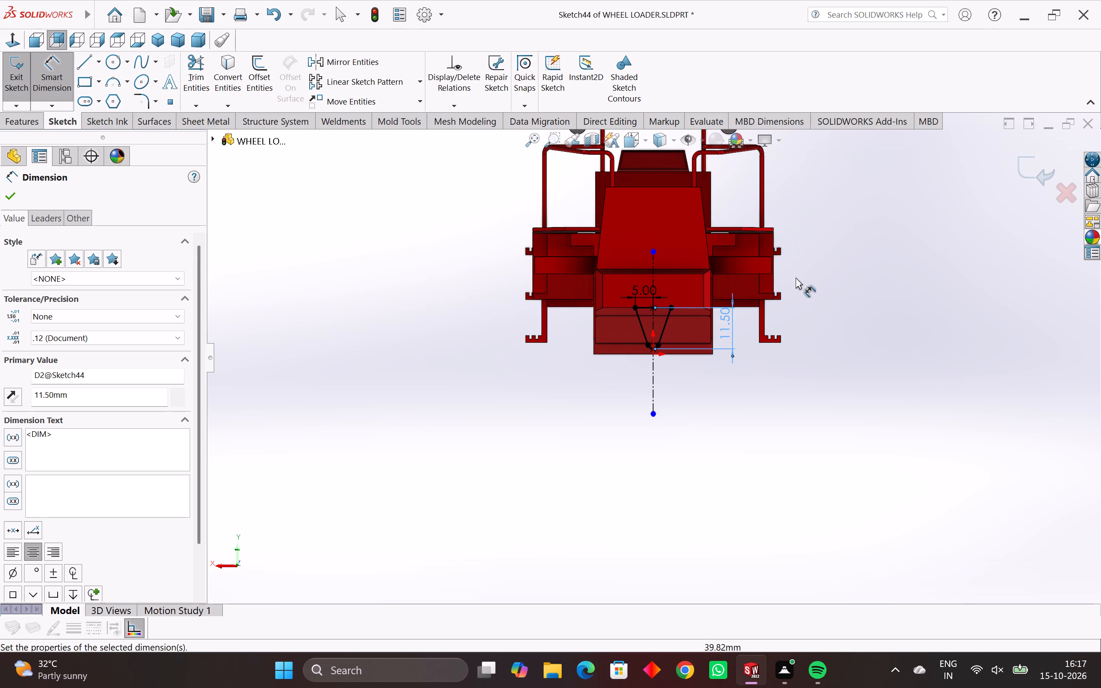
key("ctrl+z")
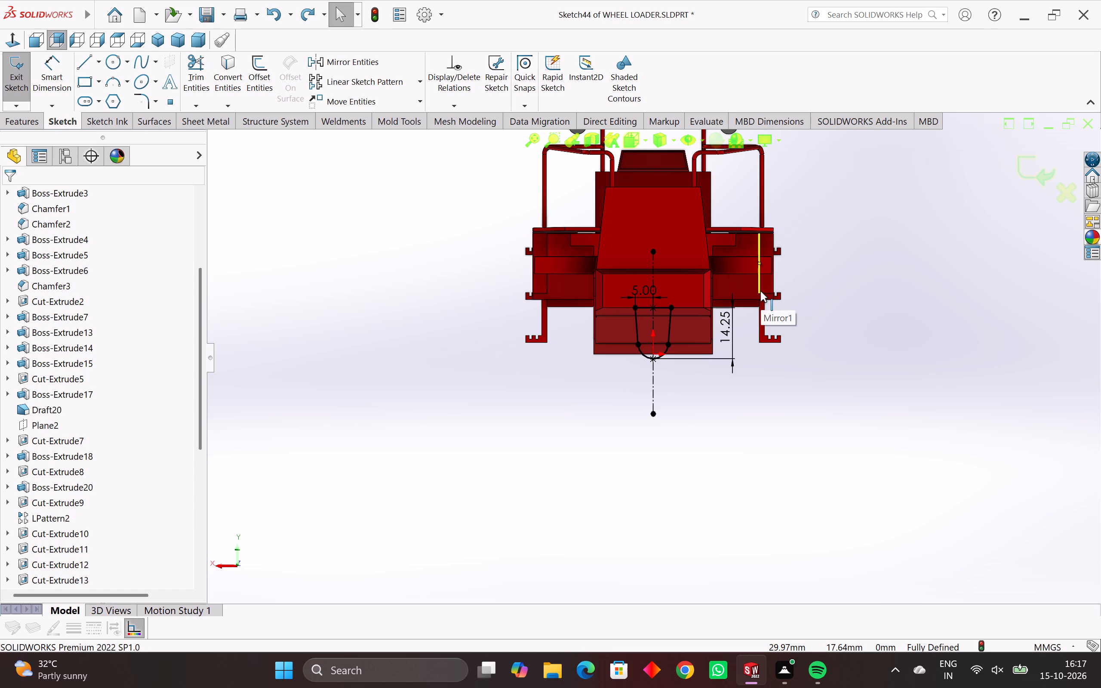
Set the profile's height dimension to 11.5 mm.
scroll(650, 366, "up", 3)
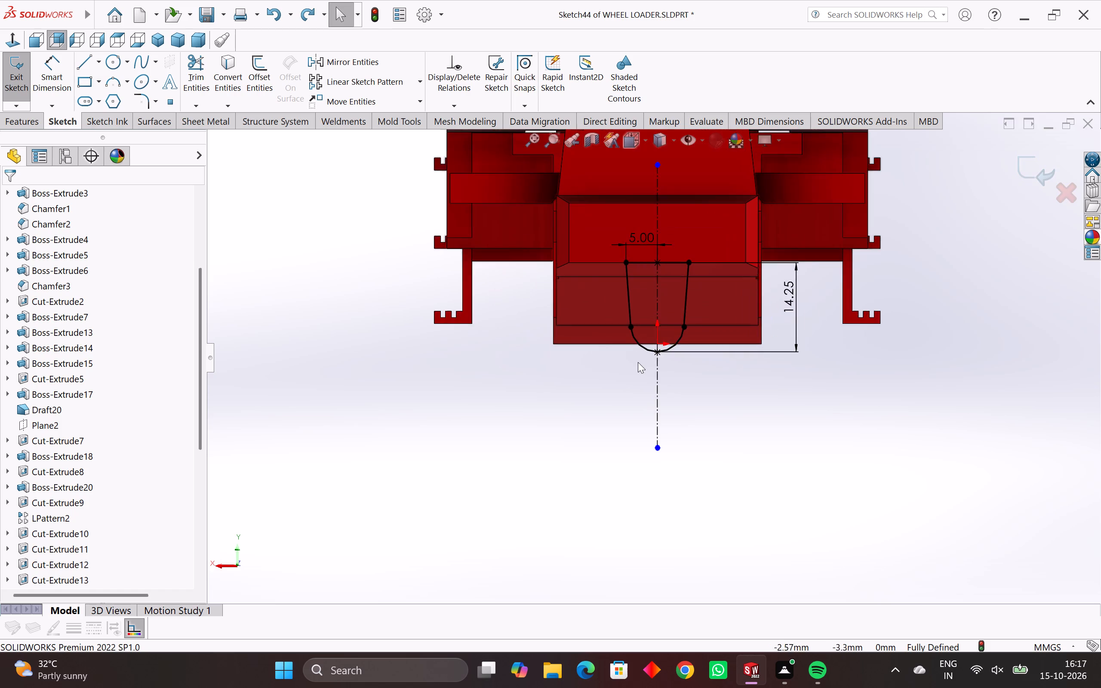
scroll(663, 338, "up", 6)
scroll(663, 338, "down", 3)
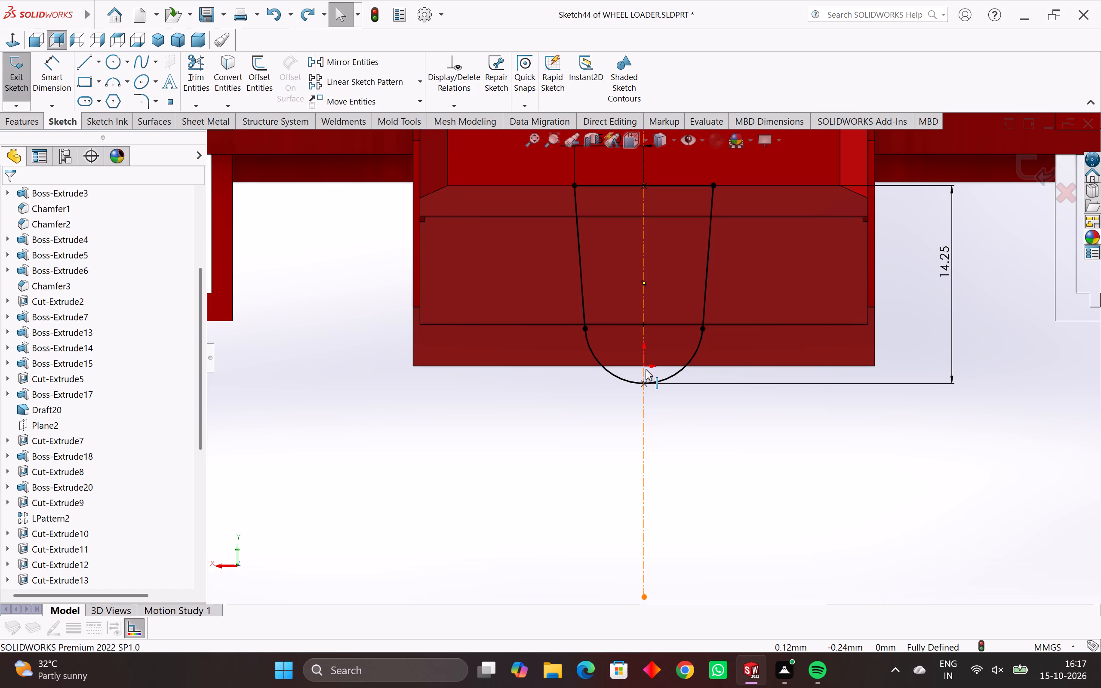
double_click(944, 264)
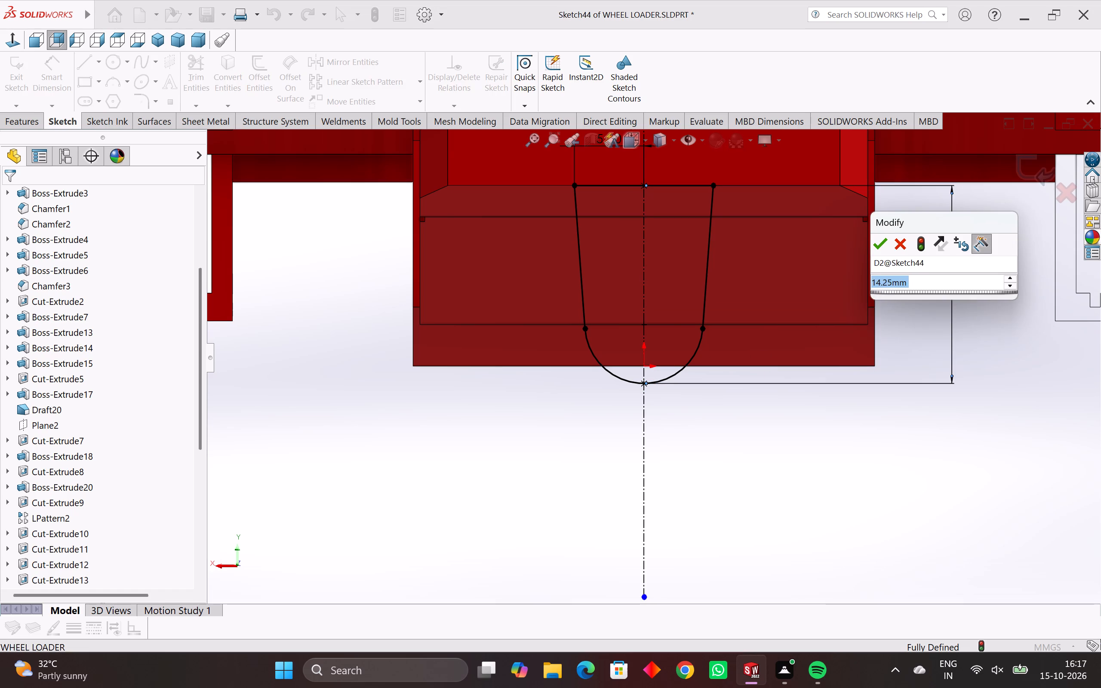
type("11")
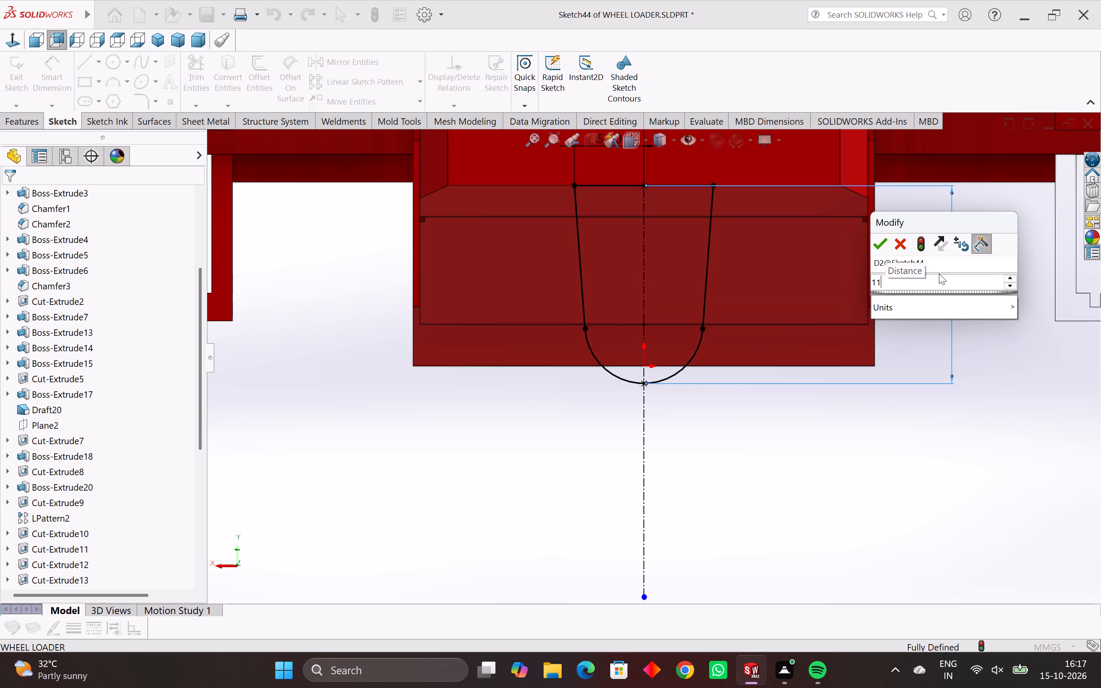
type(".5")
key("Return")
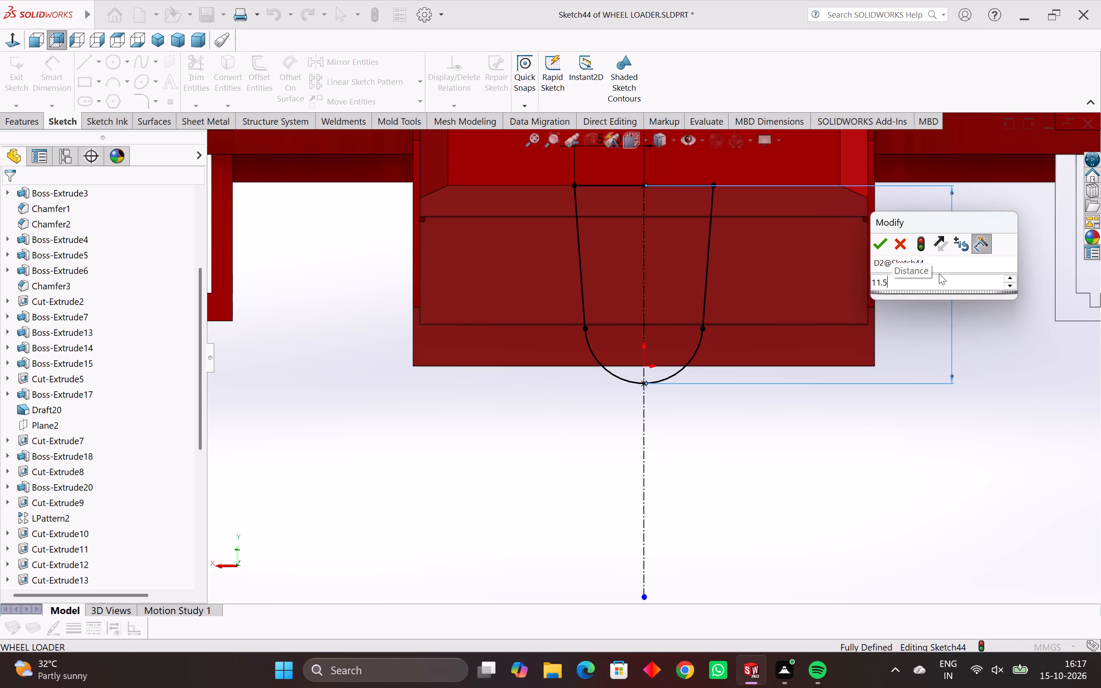
Examine the profile's rounded bottom and tapered sides against the lower edge of the body's end face.
scroll(661, 344, "up", 5)
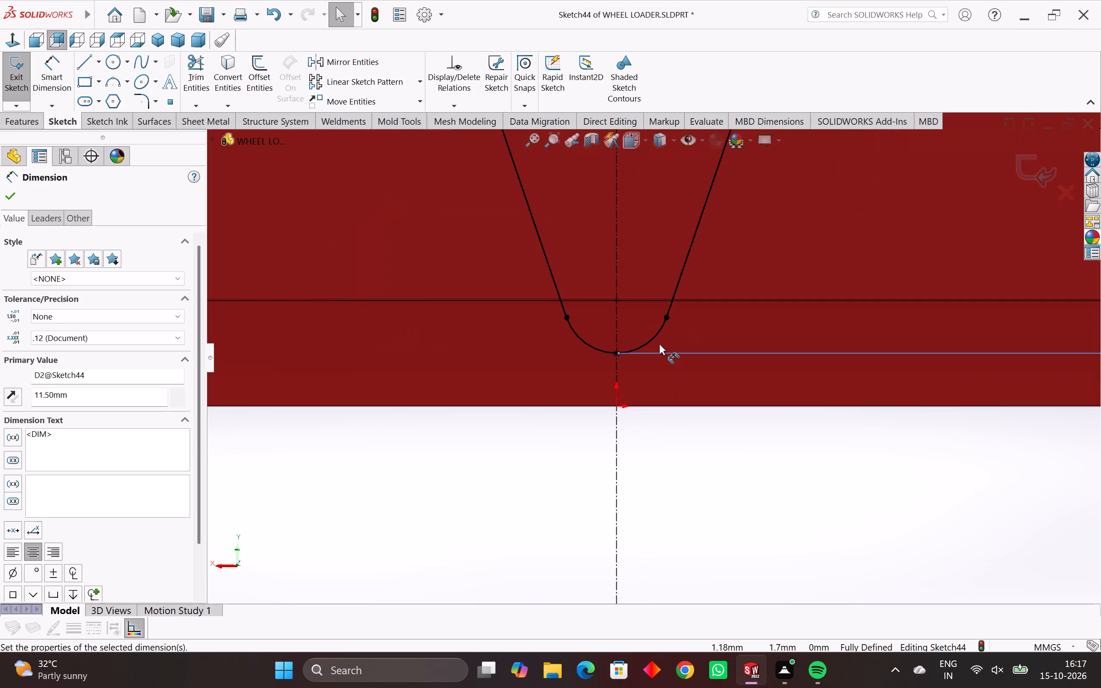
scroll(659, 344, "up", 3)
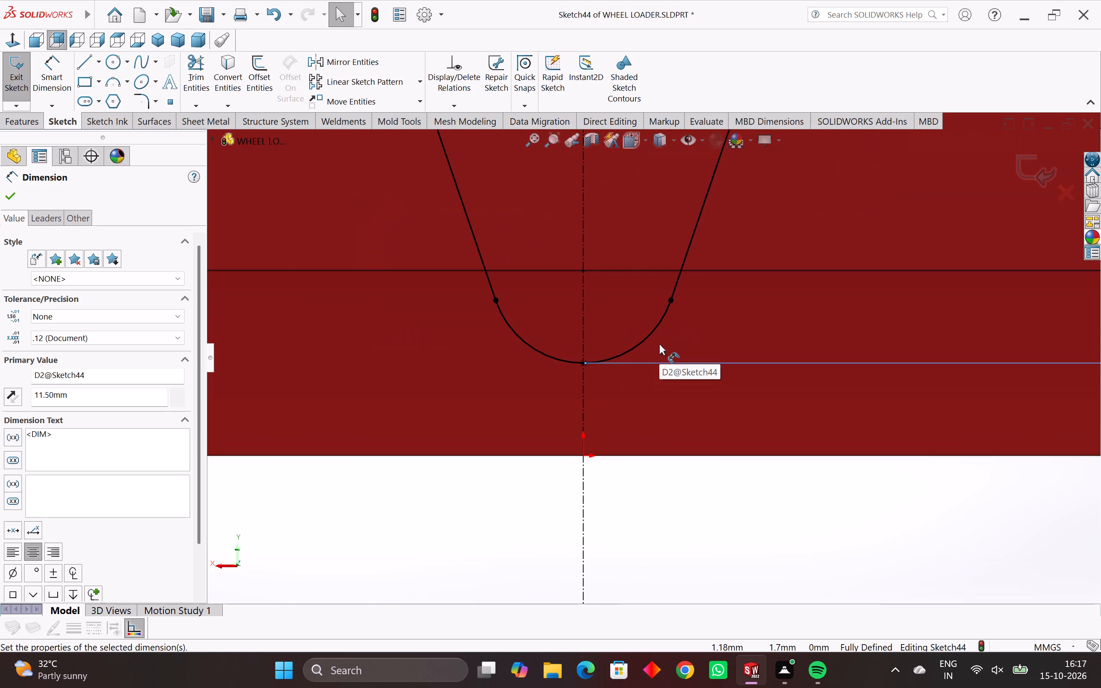
scroll(582, 173, "down", 4)
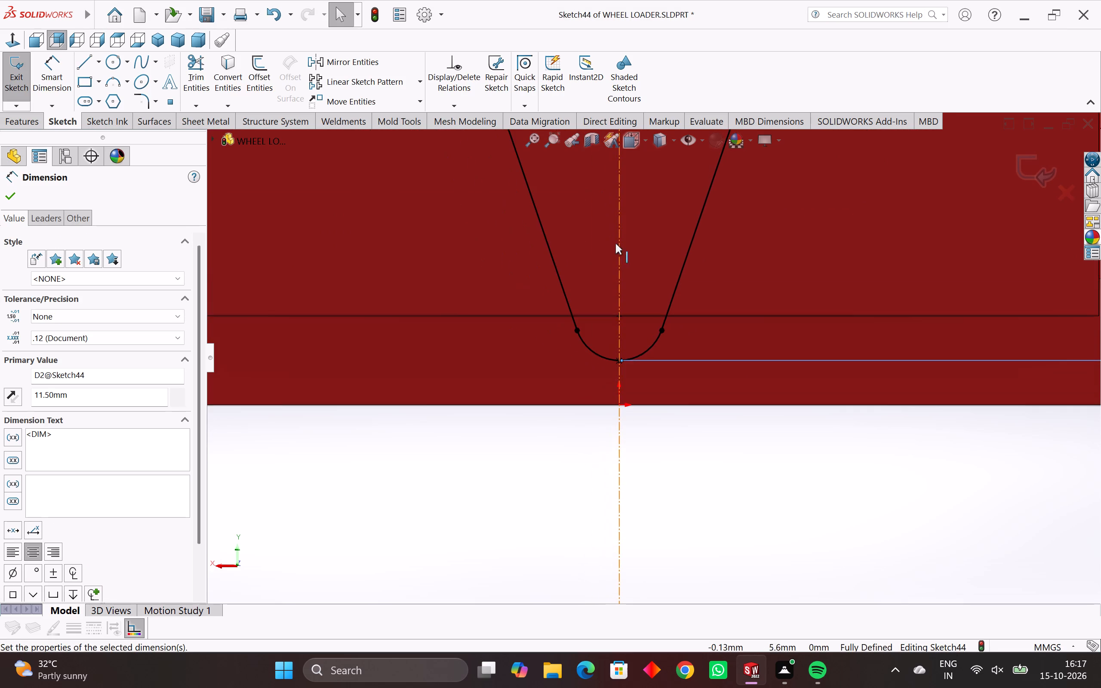
scroll(615, 264, "down", 5)
scroll(625, 299, "down", 4)
scroll(653, 324, "up", 9)
scroll(648, 322, "down", 3)
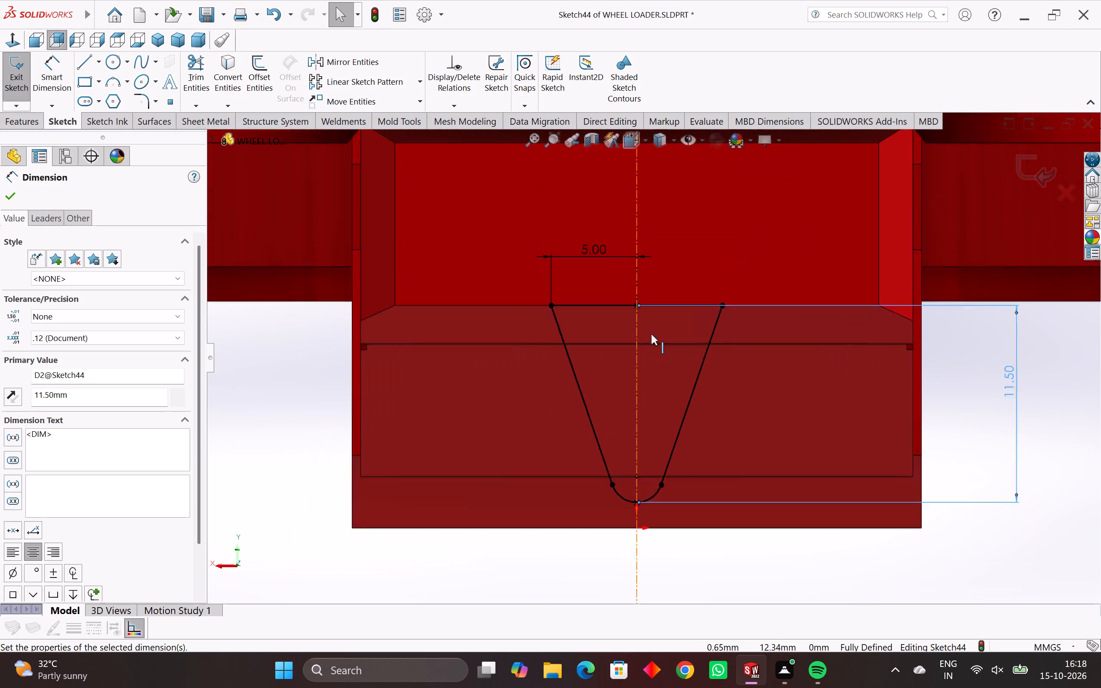
scroll(651, 334, "down", 2)
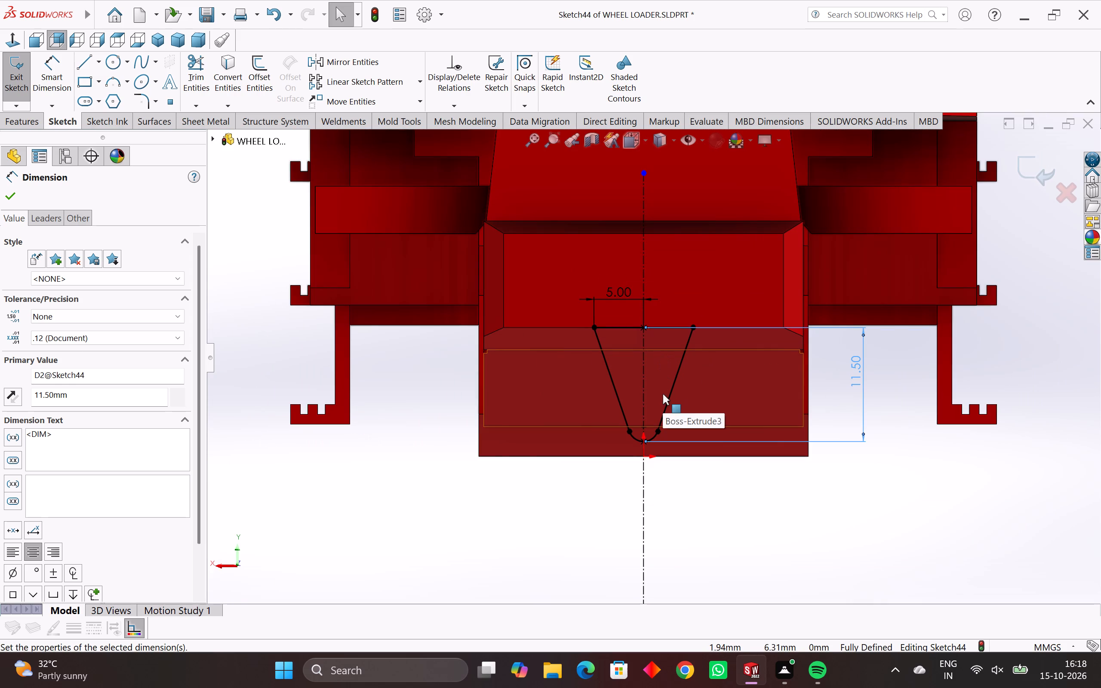
Undo the height dimensioning, sketch point, circle trims, mirroring and circle diameter change, back to the unmirrored half profile with its full circle.
key("ctrl+z")
key("ctrl+z")
key("ctrl+z")
key("ctrl+z")
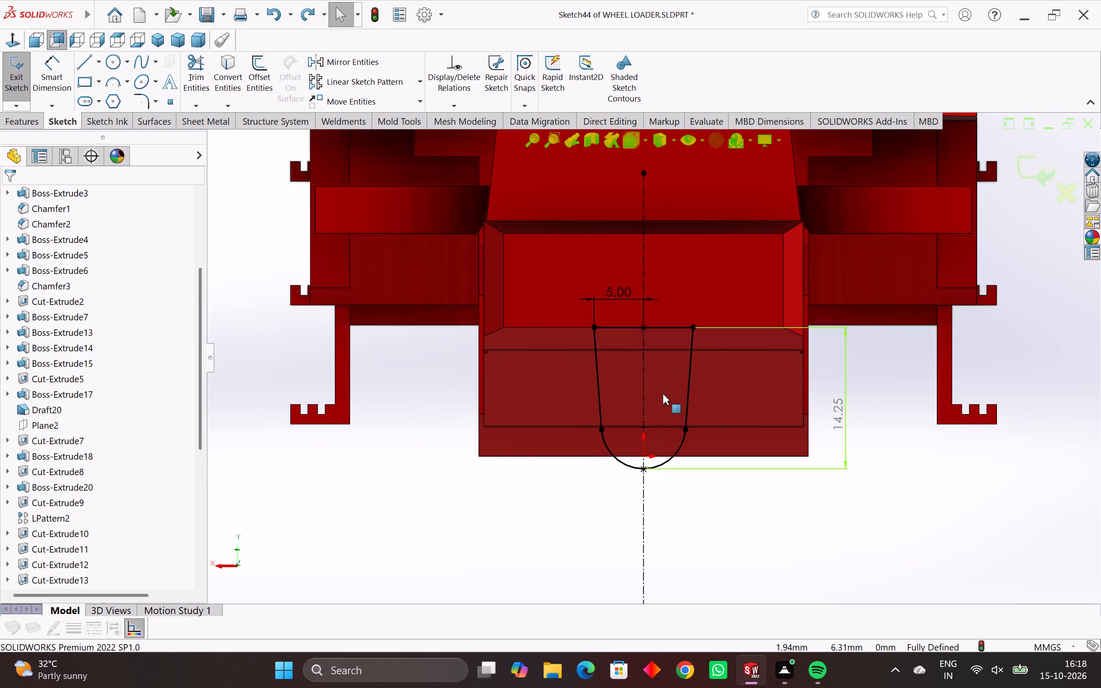
key("ctrl+z")
key("ctrl+z")
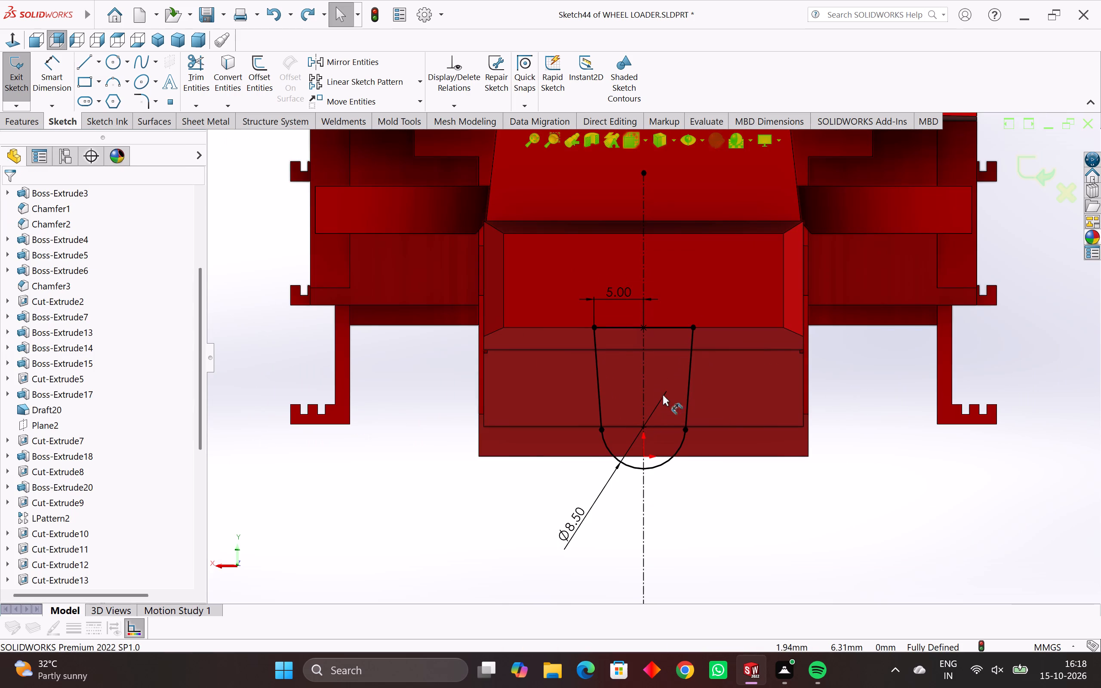
key("ctrl+z")
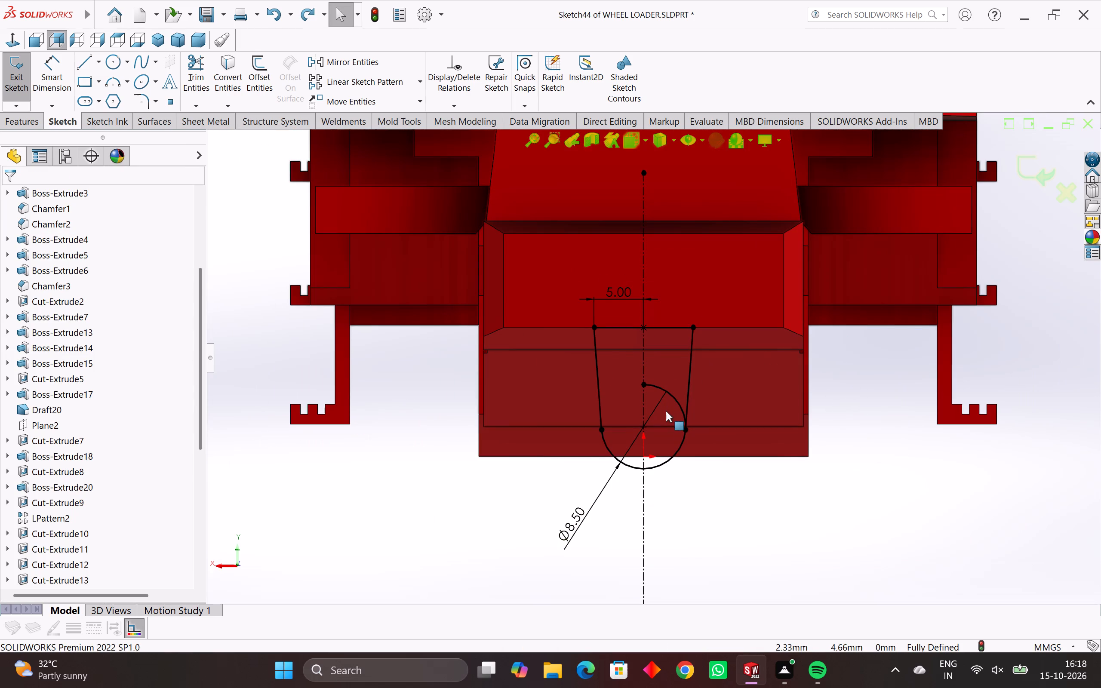
key("ctrl+z")
key("ctrl+z")
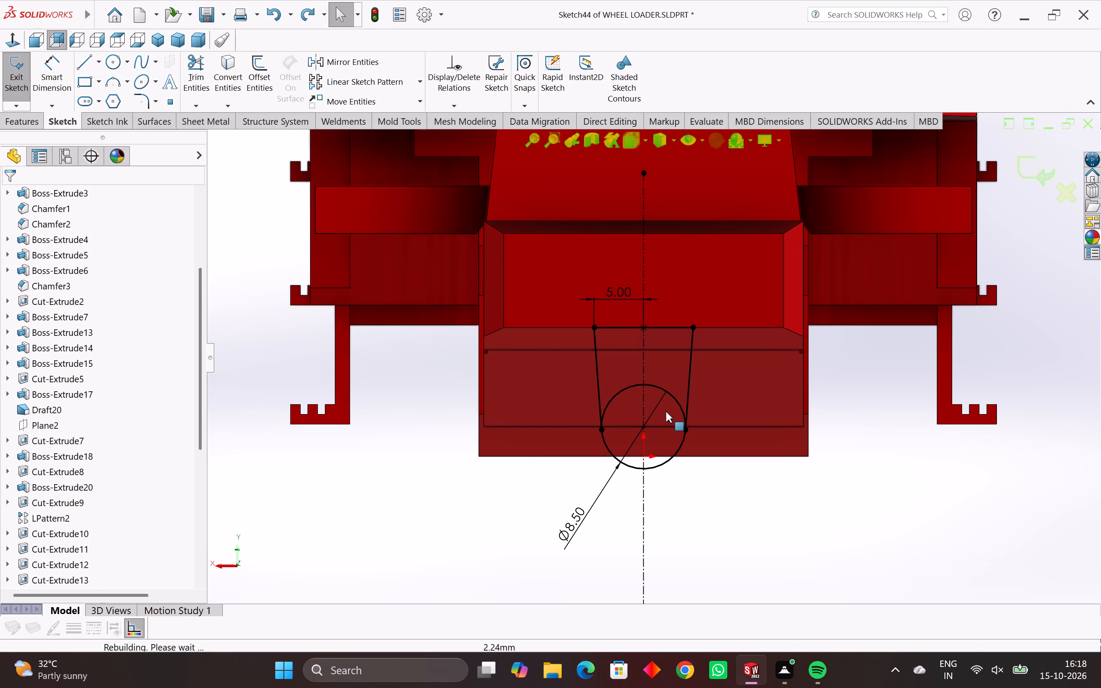
key("ctrl+z")
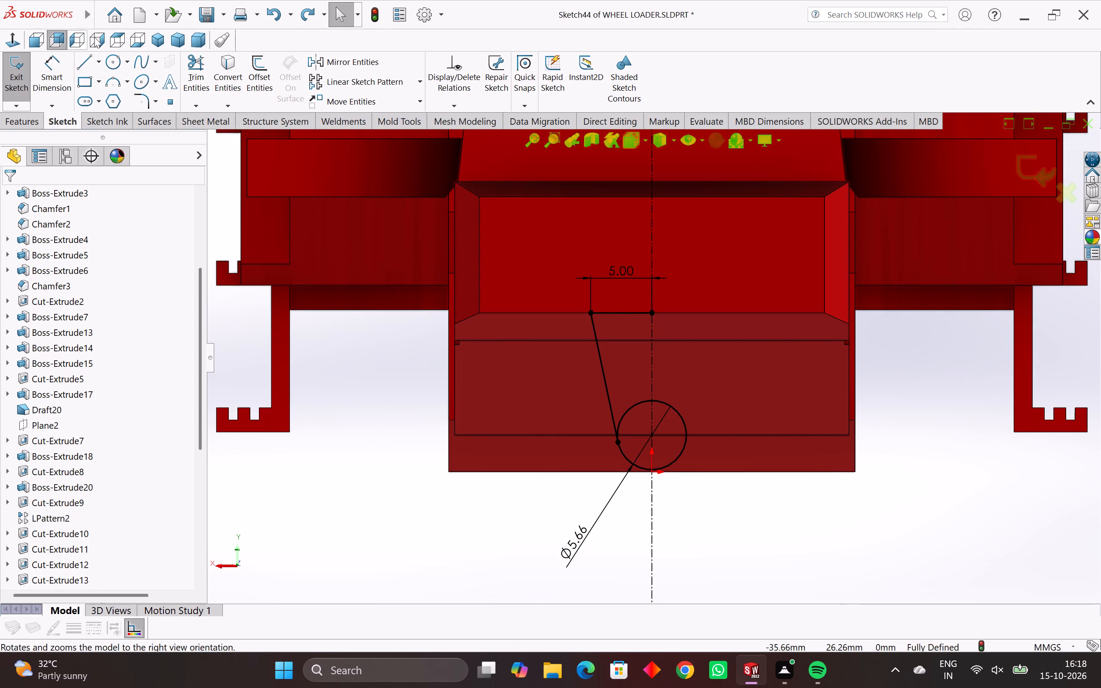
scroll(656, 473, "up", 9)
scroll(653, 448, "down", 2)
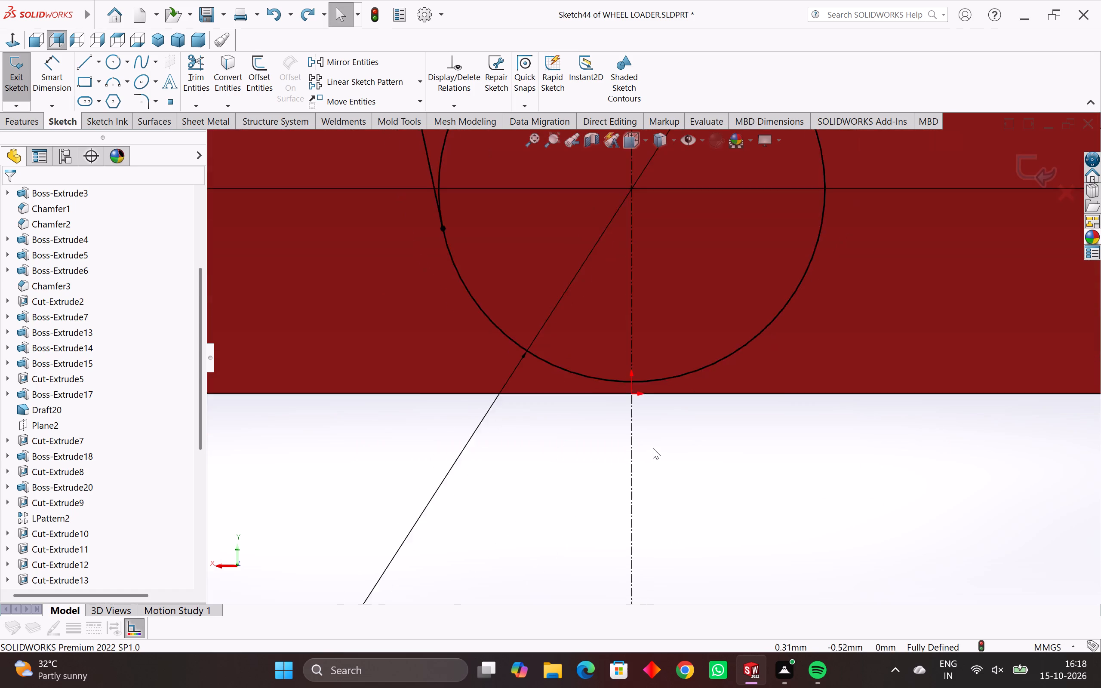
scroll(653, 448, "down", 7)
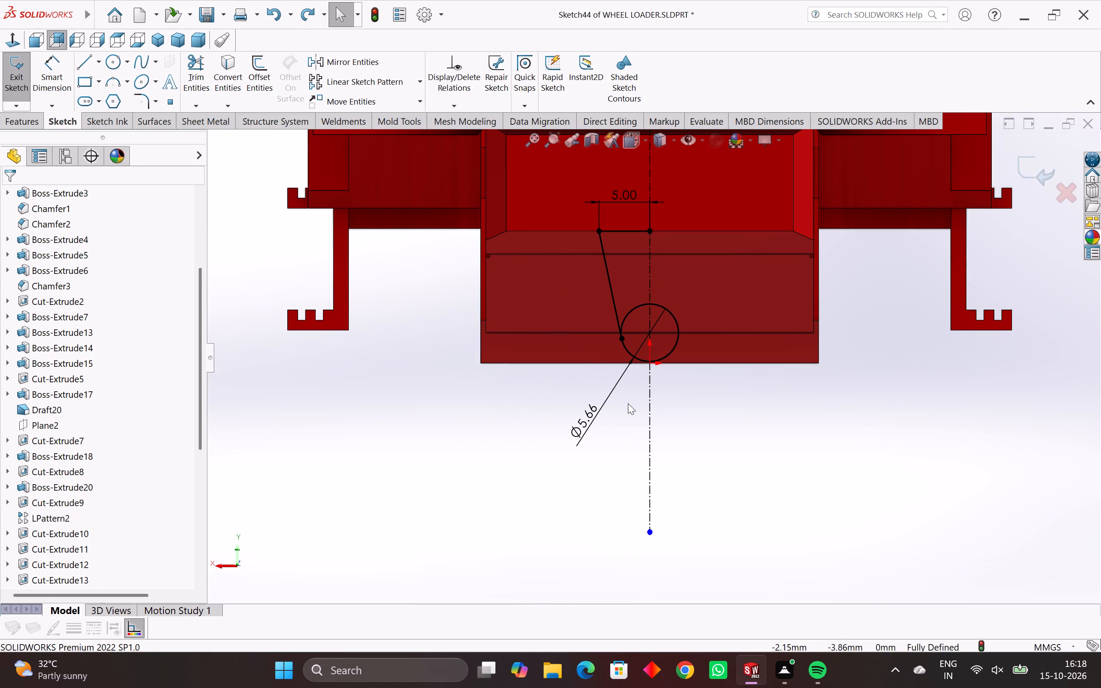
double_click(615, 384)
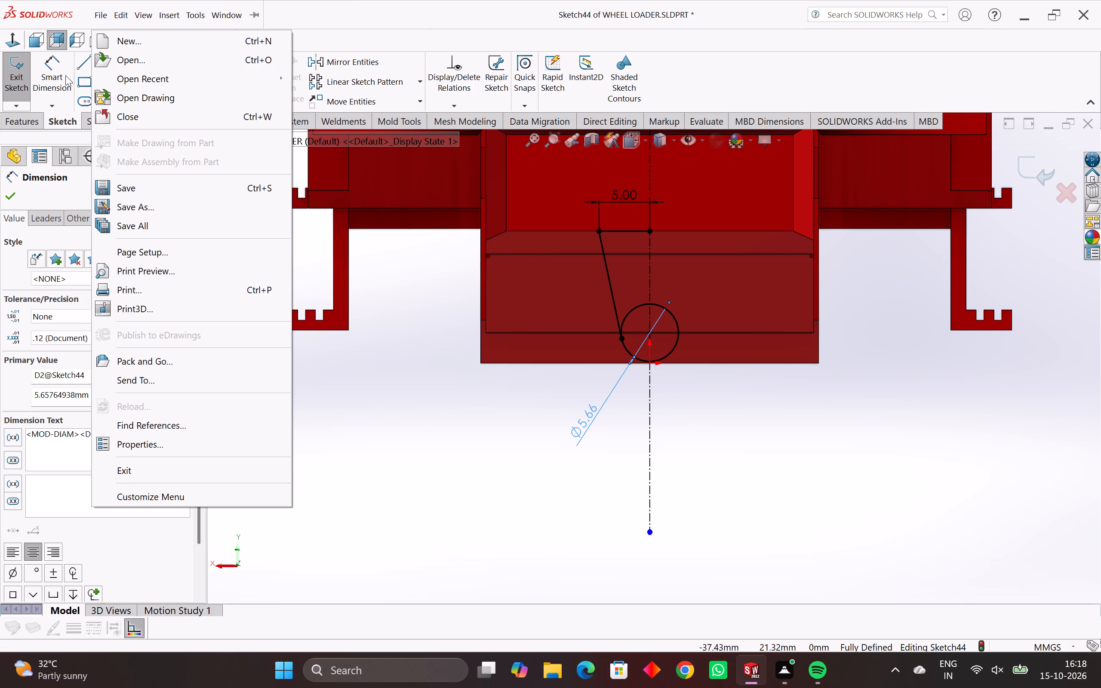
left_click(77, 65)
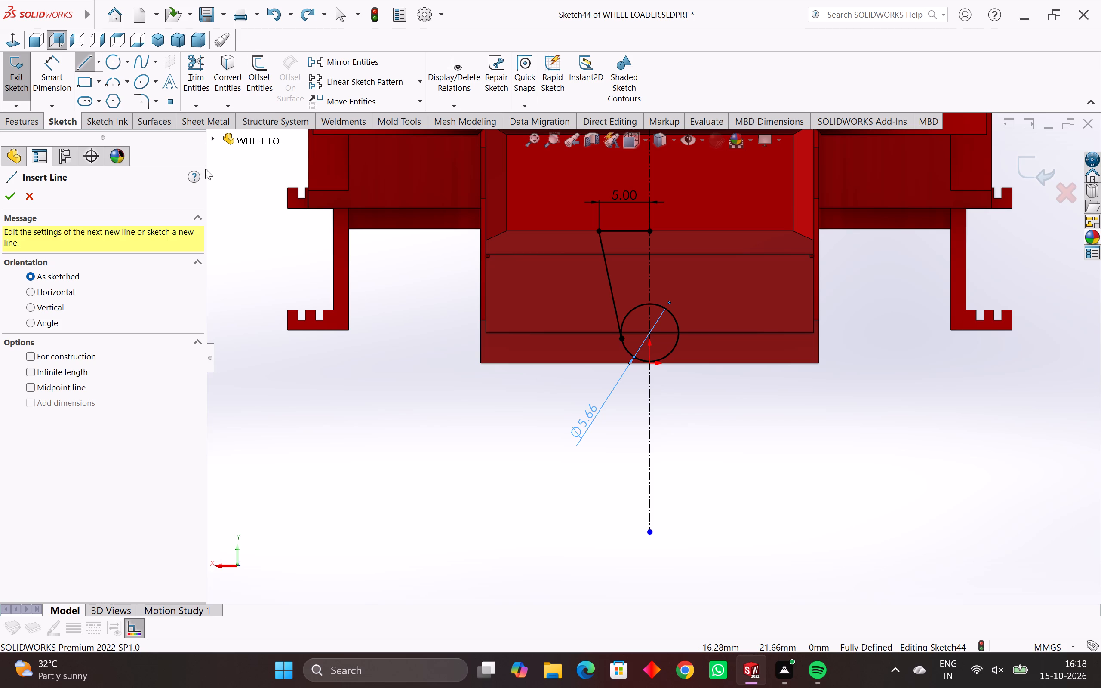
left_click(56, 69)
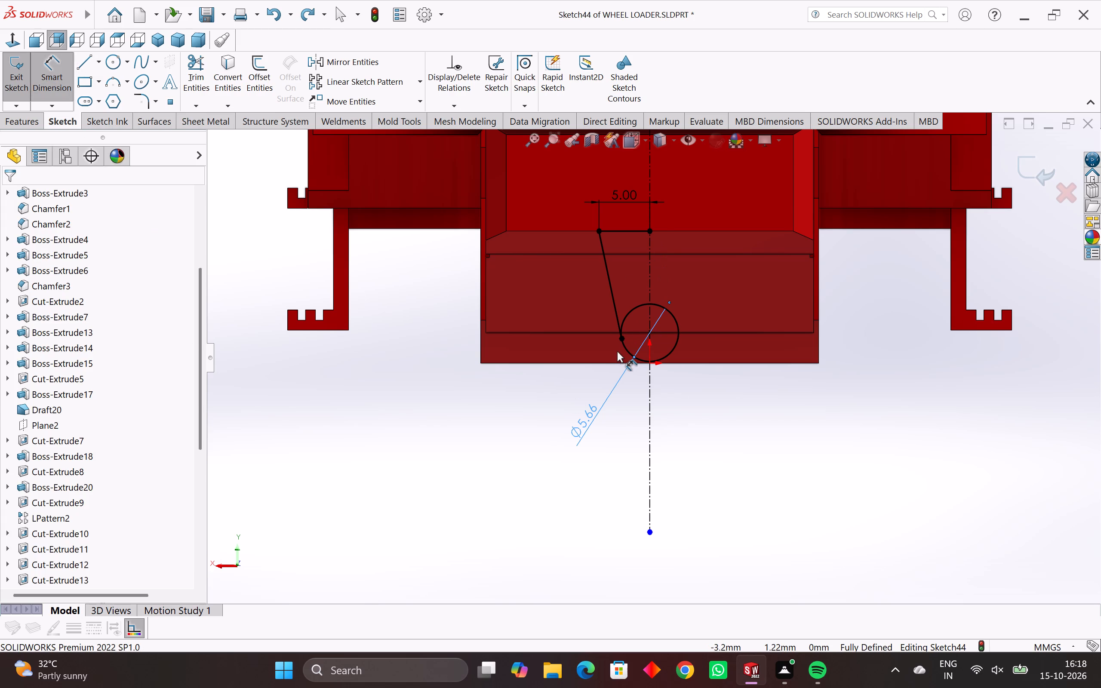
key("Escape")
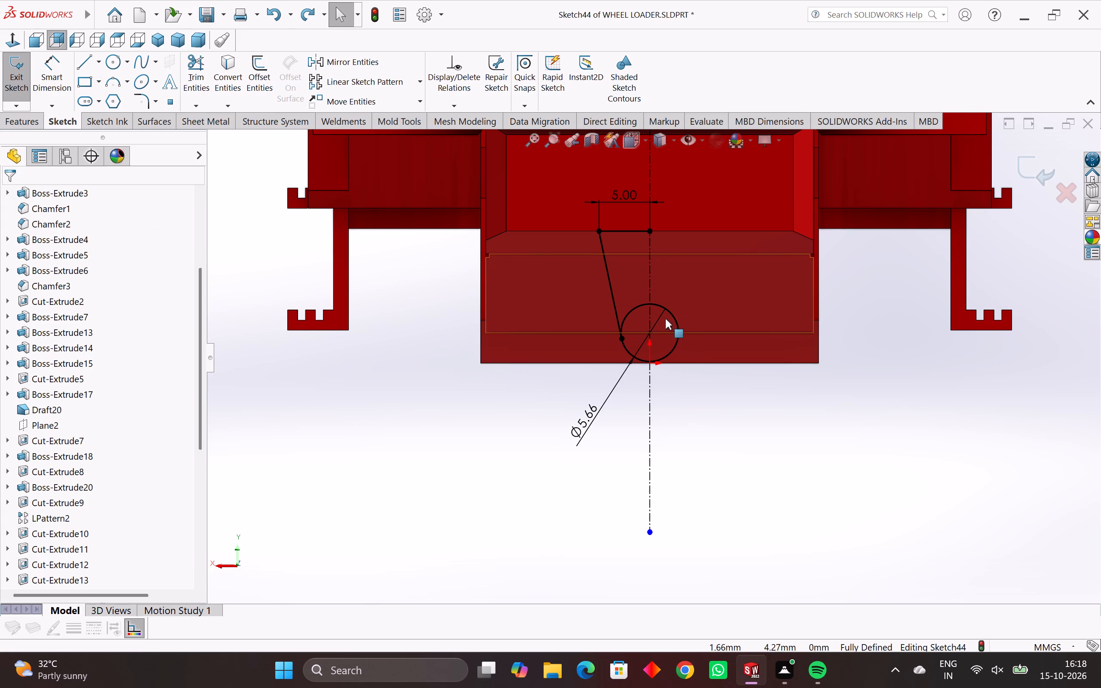
Delete the circle at the bottom of the half profile together with its diameter dimension.
left_click(677, 320)
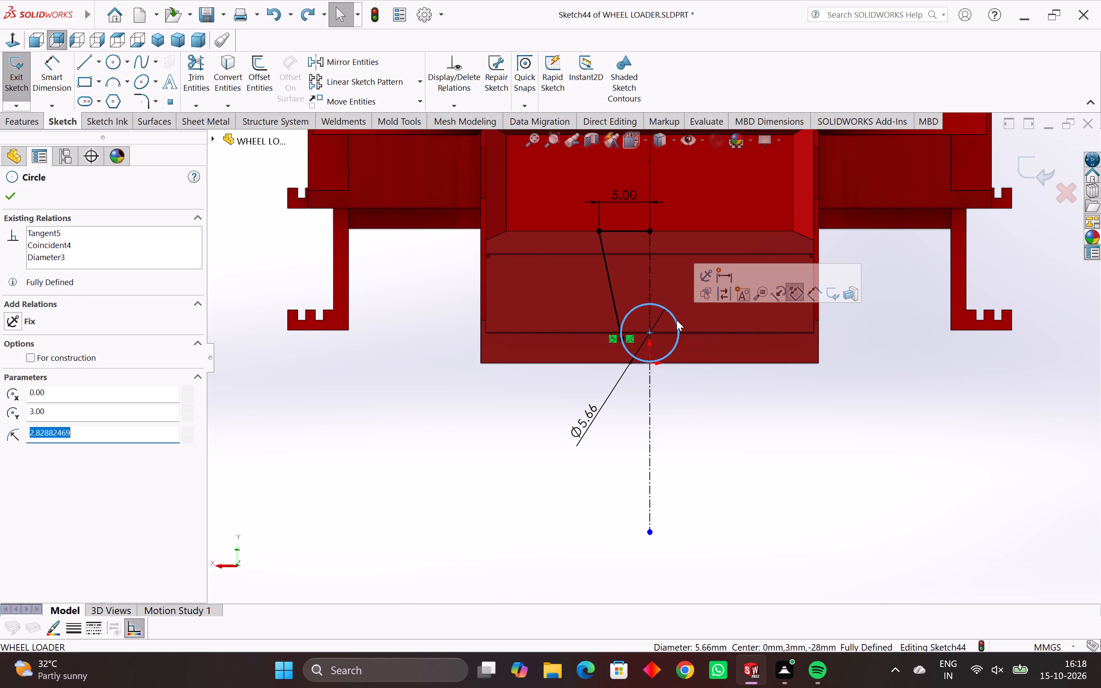
key("Delete")
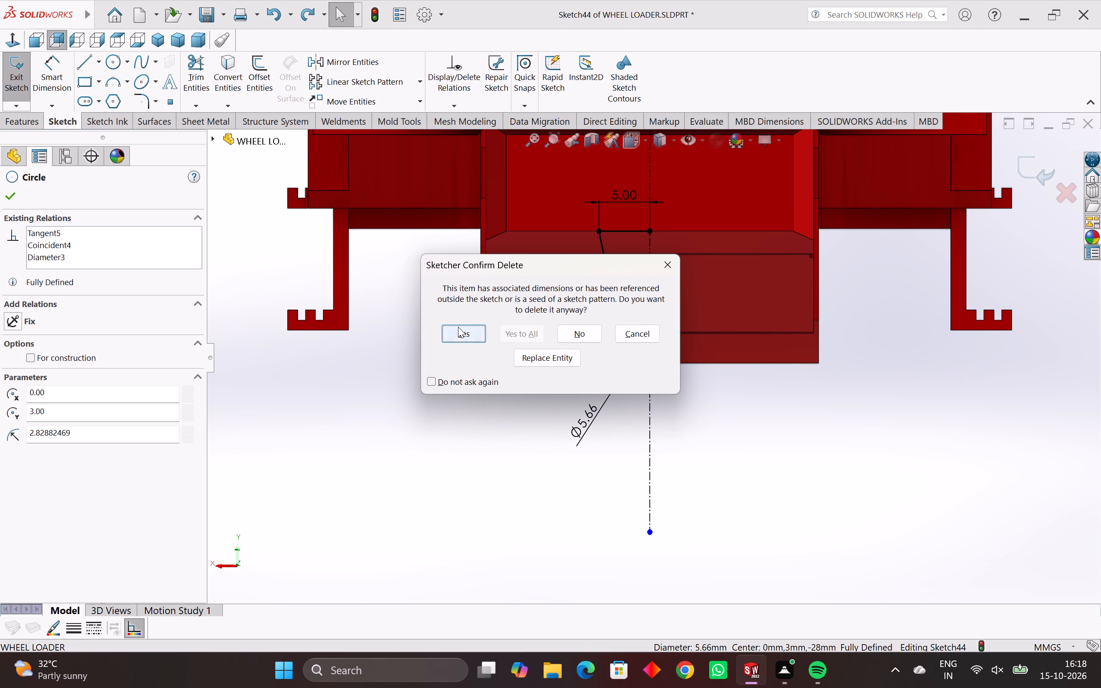
left_click(451, 336)
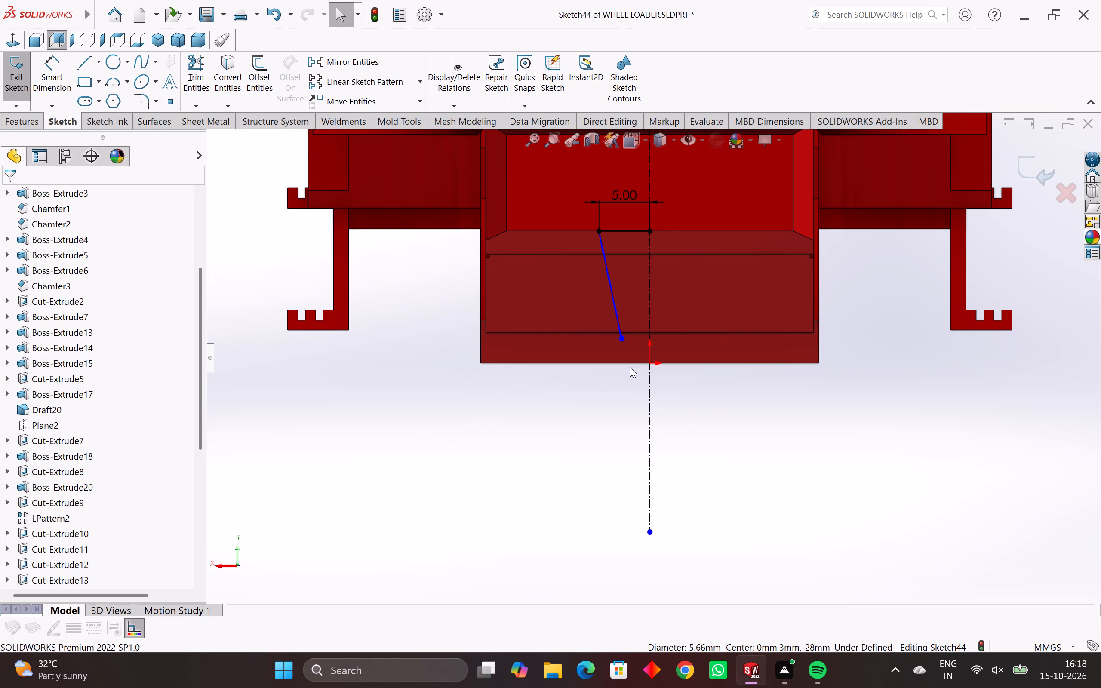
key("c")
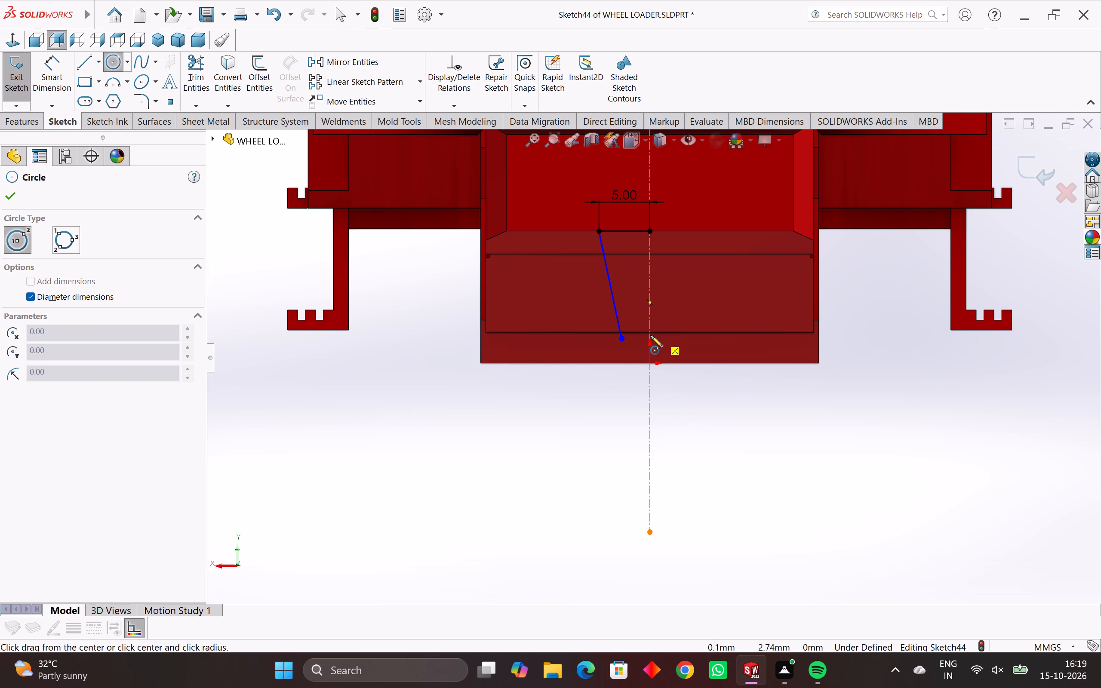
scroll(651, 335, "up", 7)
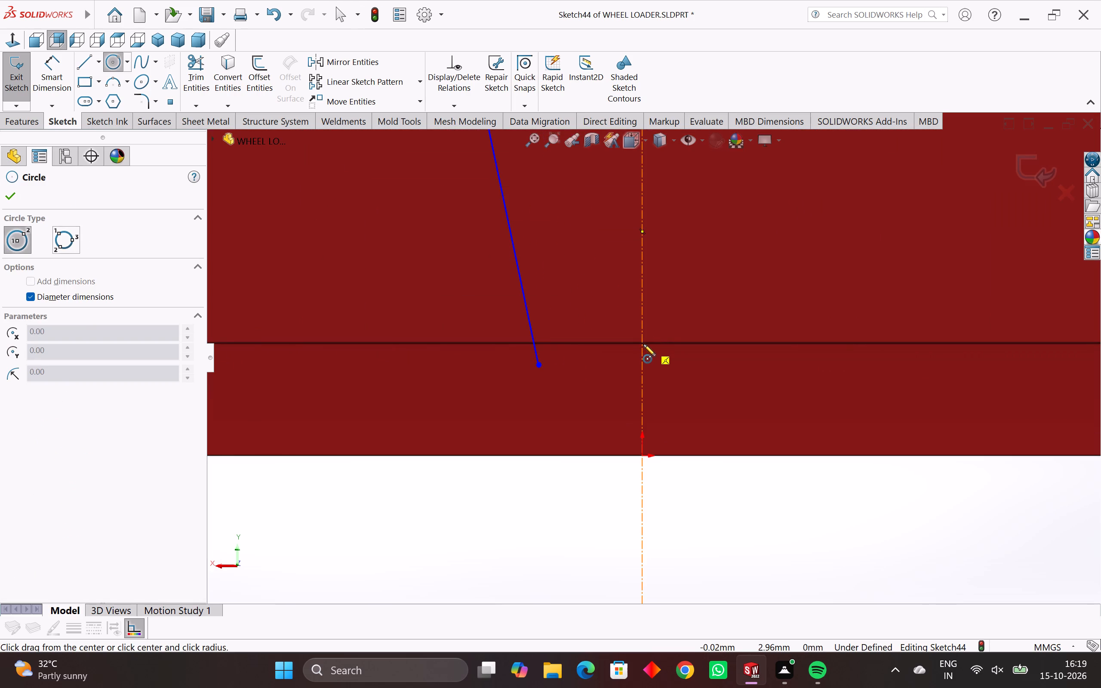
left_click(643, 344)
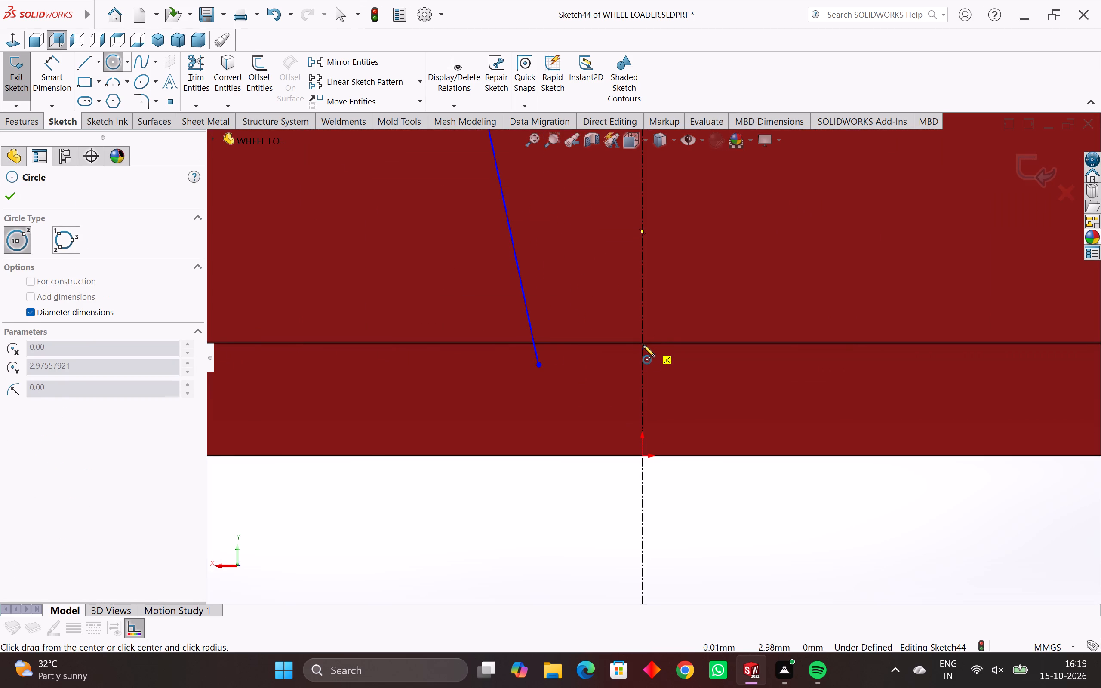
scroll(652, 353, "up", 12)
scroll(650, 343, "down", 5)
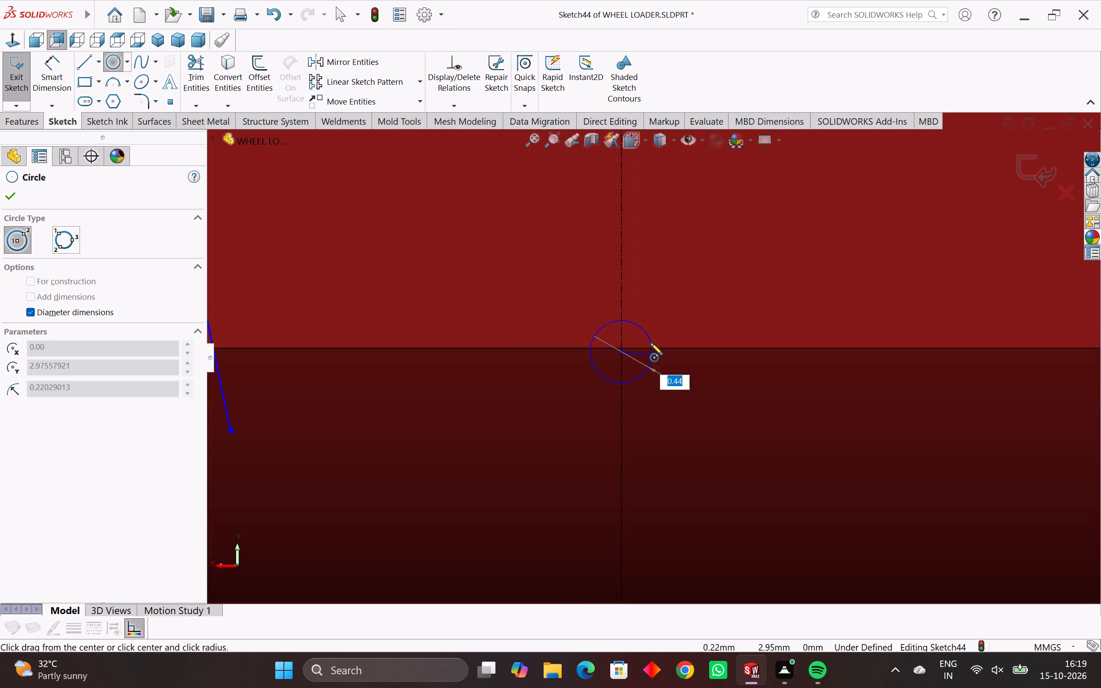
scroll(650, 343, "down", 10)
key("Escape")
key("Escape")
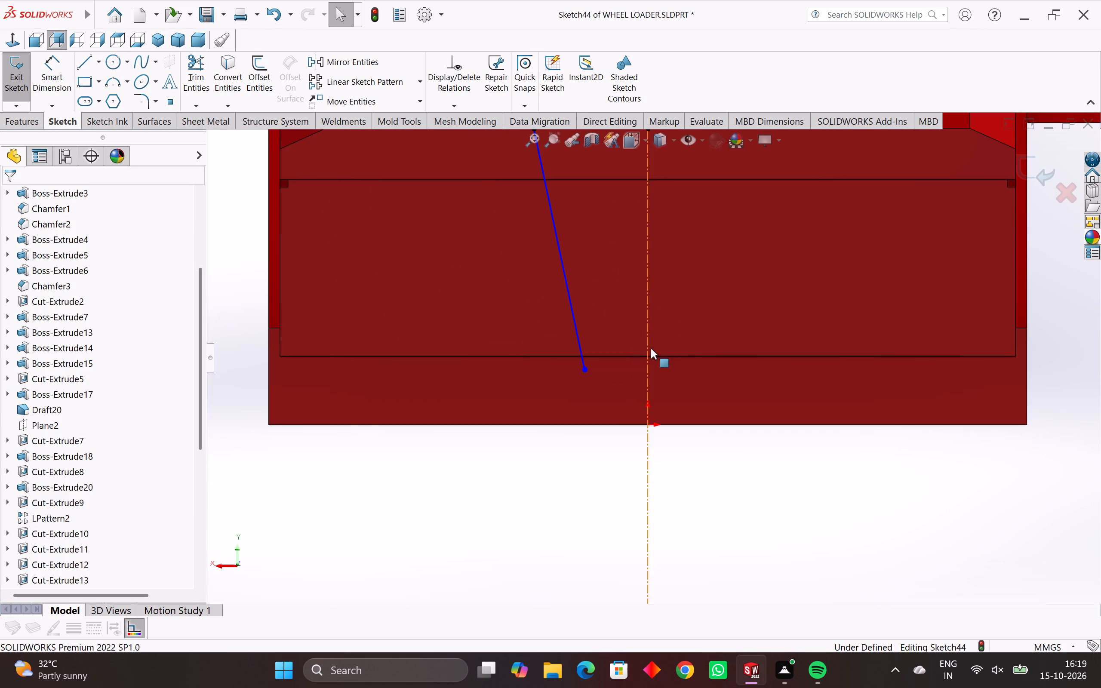
Sketch an 8.5 mm diameter circle centred on the origin, where the centreline meets the body's lower edge.
scroll(651, 348, "up", 7)
scroll(640, 372, "down", 3)
scroll(609, 354, "down", 3)
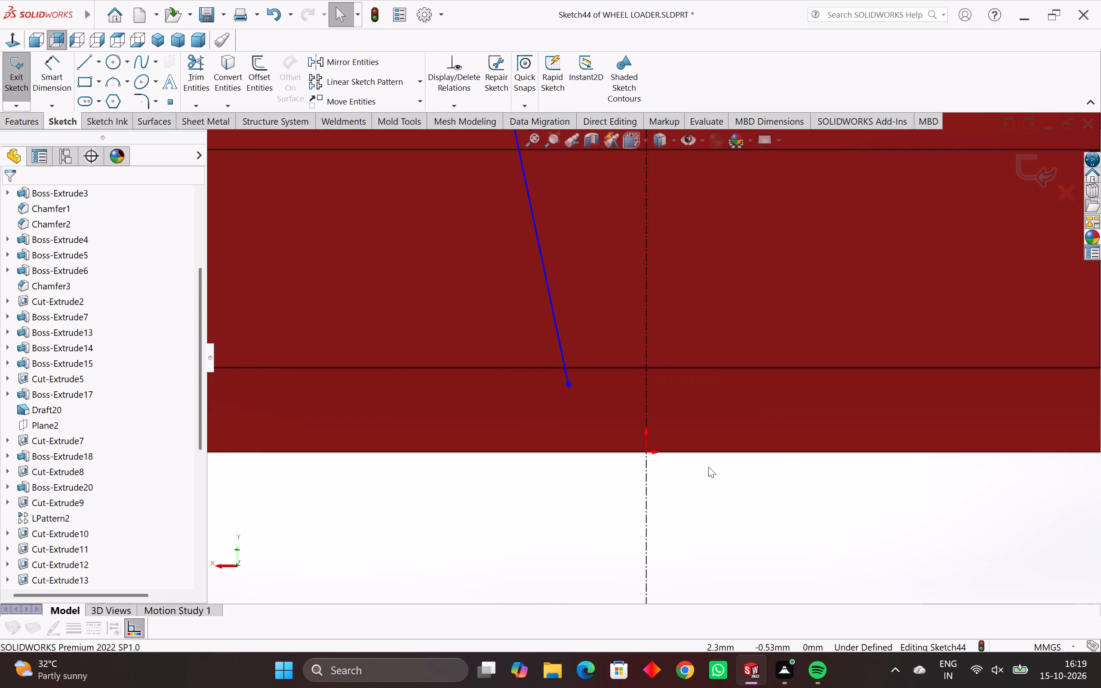
scroll(706, 467, "down", 3)
scroll(651, 485, "down", 2)
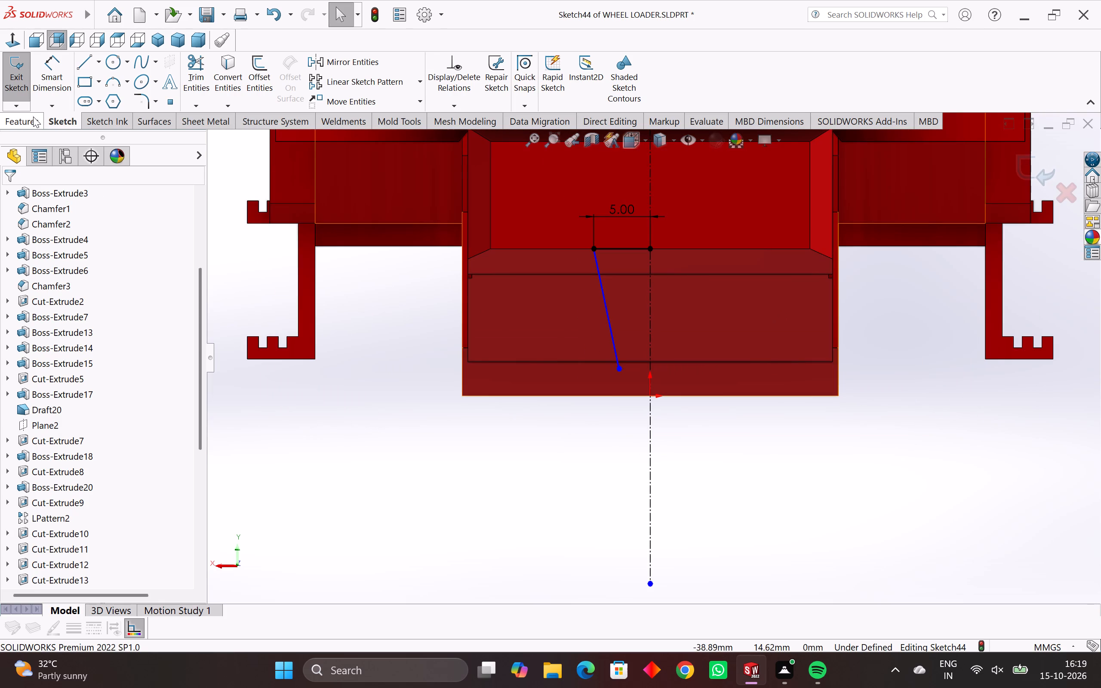
left_click(118, 63)
scroll(731, 447, "up", 3)
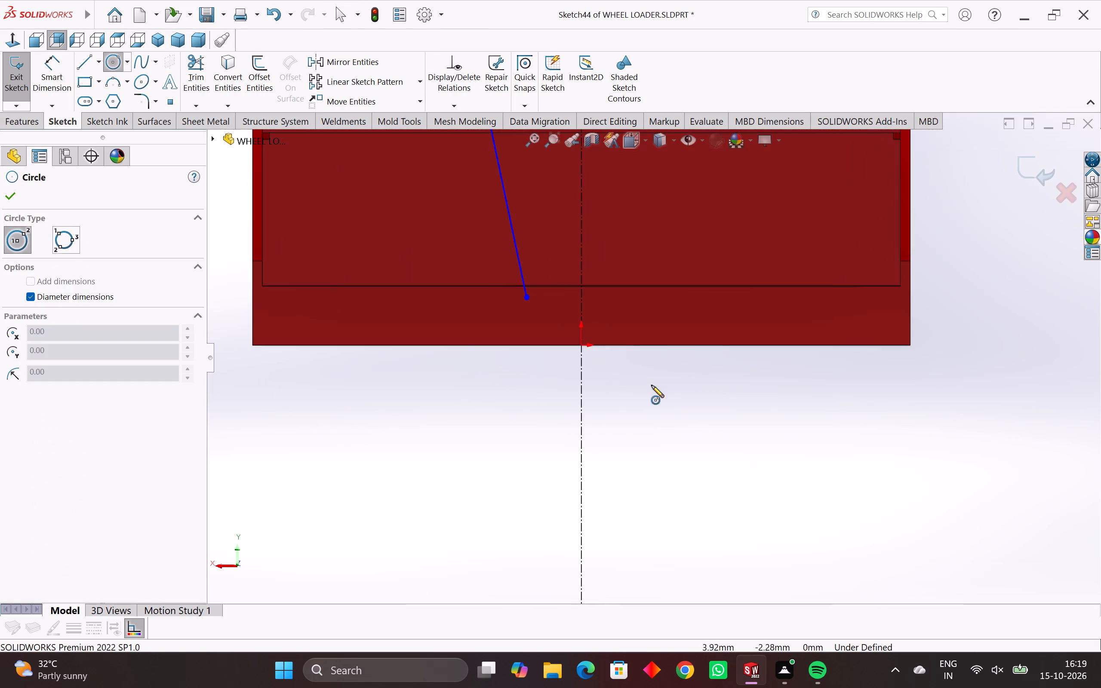
scroll(647, 380, "up", 2)
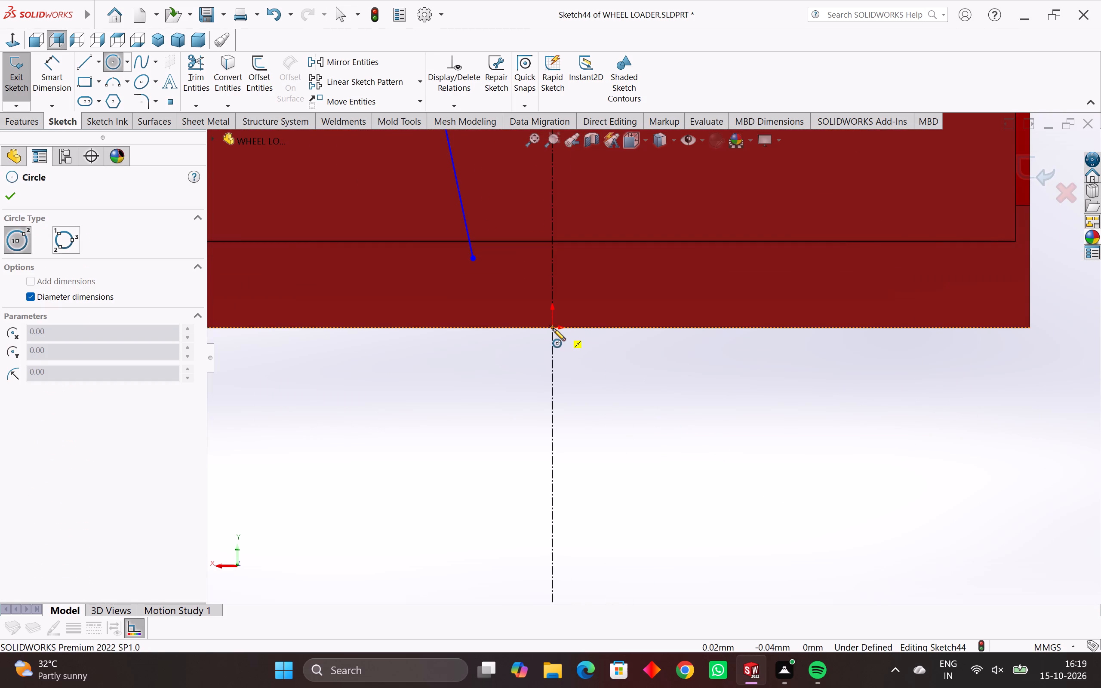
left_click(553, 329)
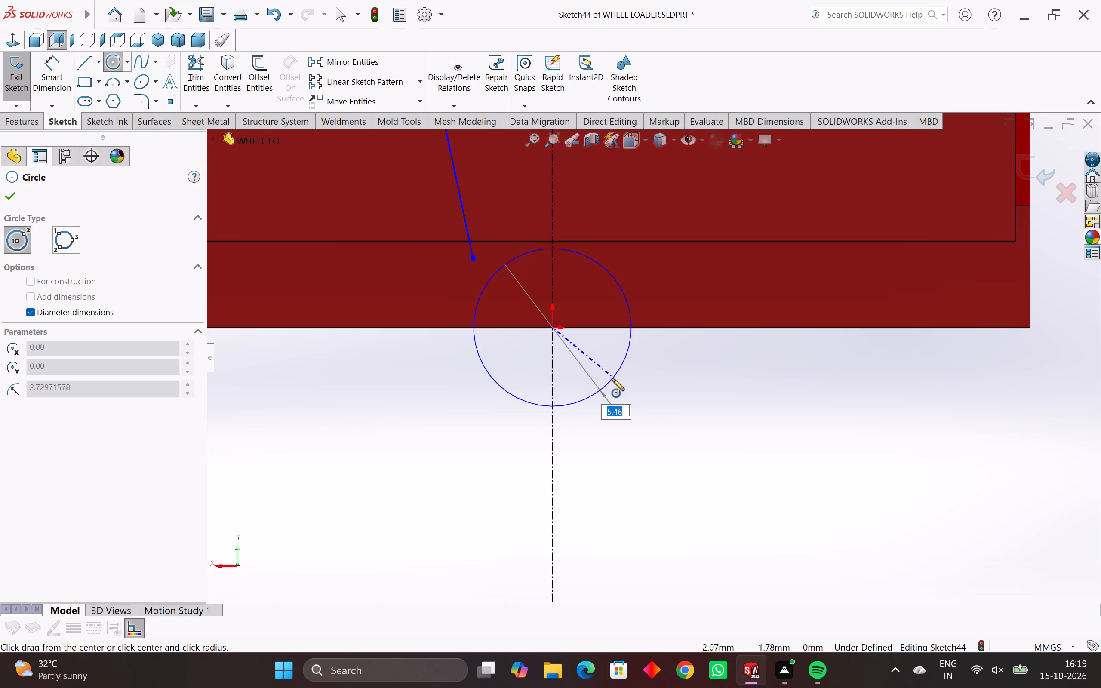
type("8.50")
key("Return")
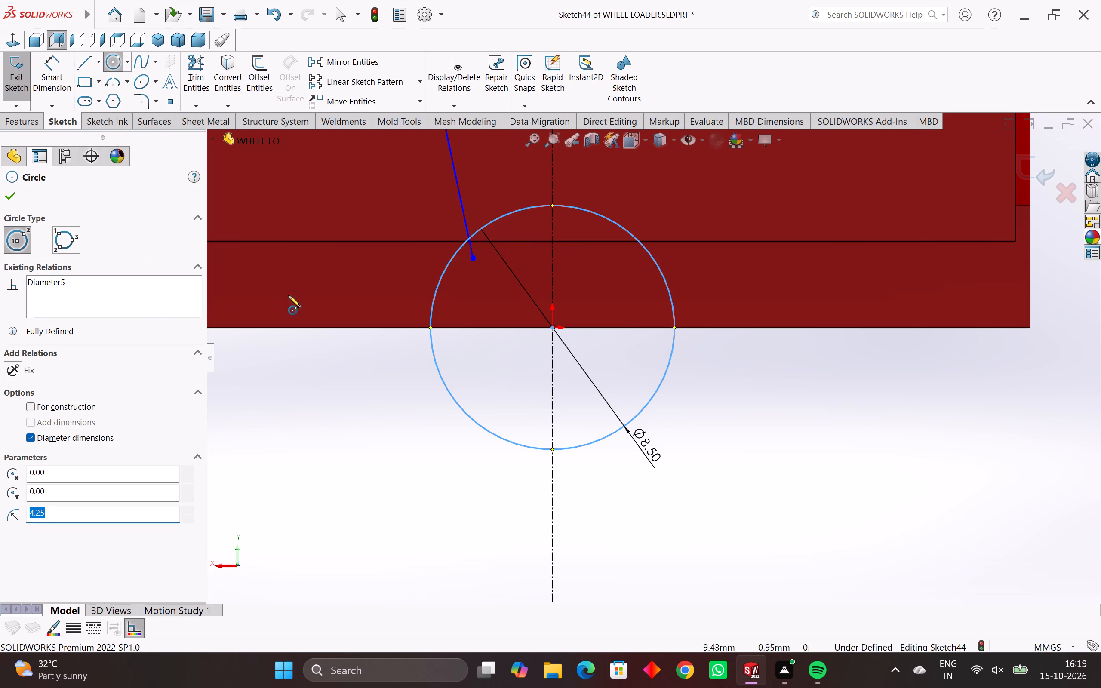
left_click(10, 196)
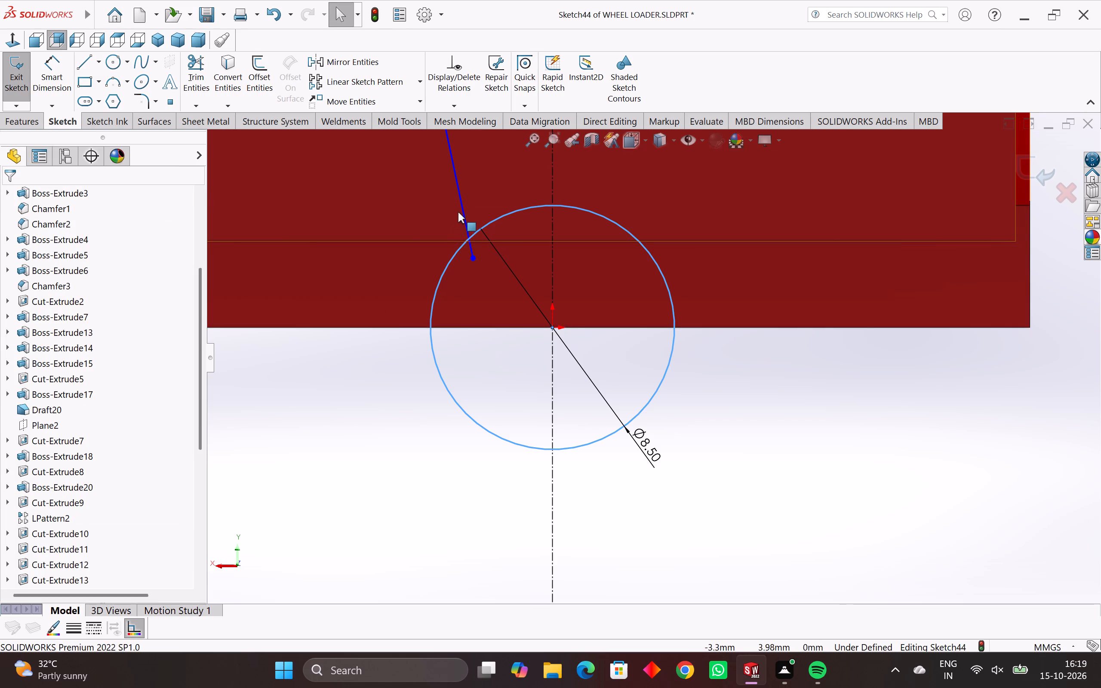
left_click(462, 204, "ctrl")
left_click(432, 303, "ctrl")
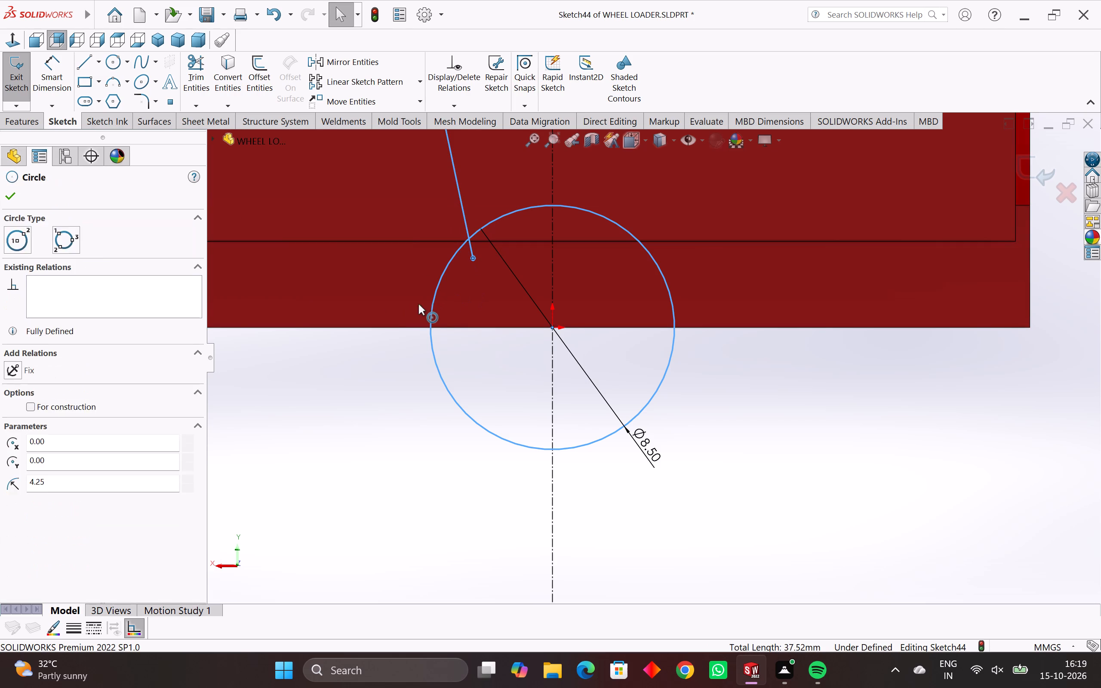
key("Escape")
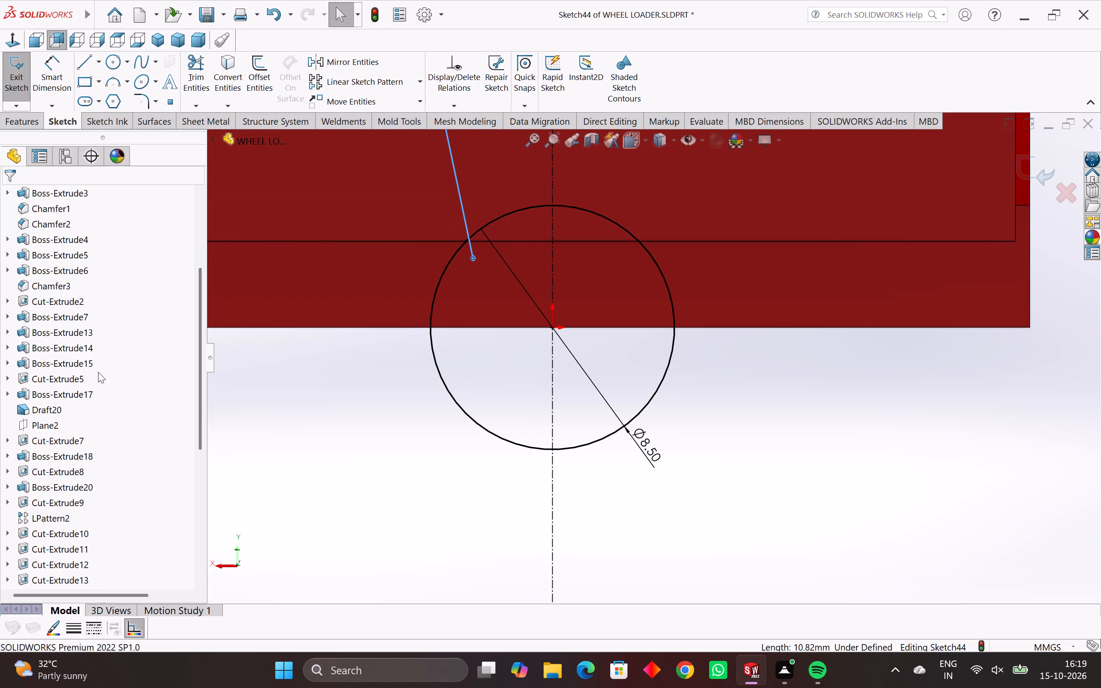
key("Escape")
Move the side line's free lower endpoint outside the circle, to about 4.3 mm below the body's lower edge.
left_click_drag(473, 257, 408, 266)
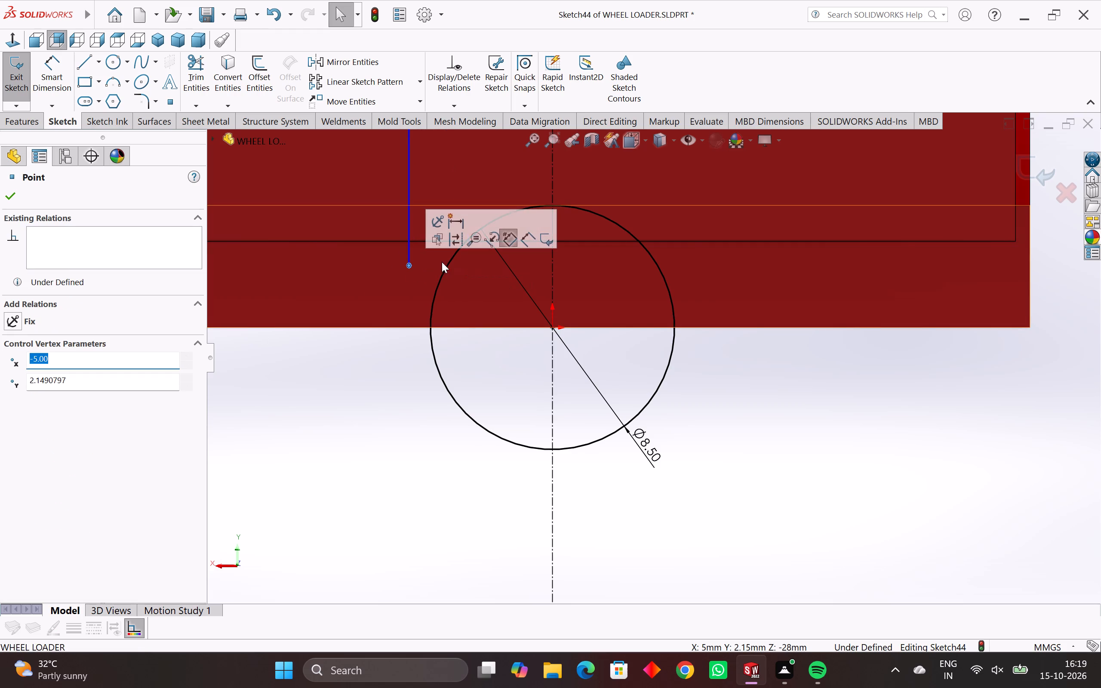
left_click(447, 262, "ctrl")
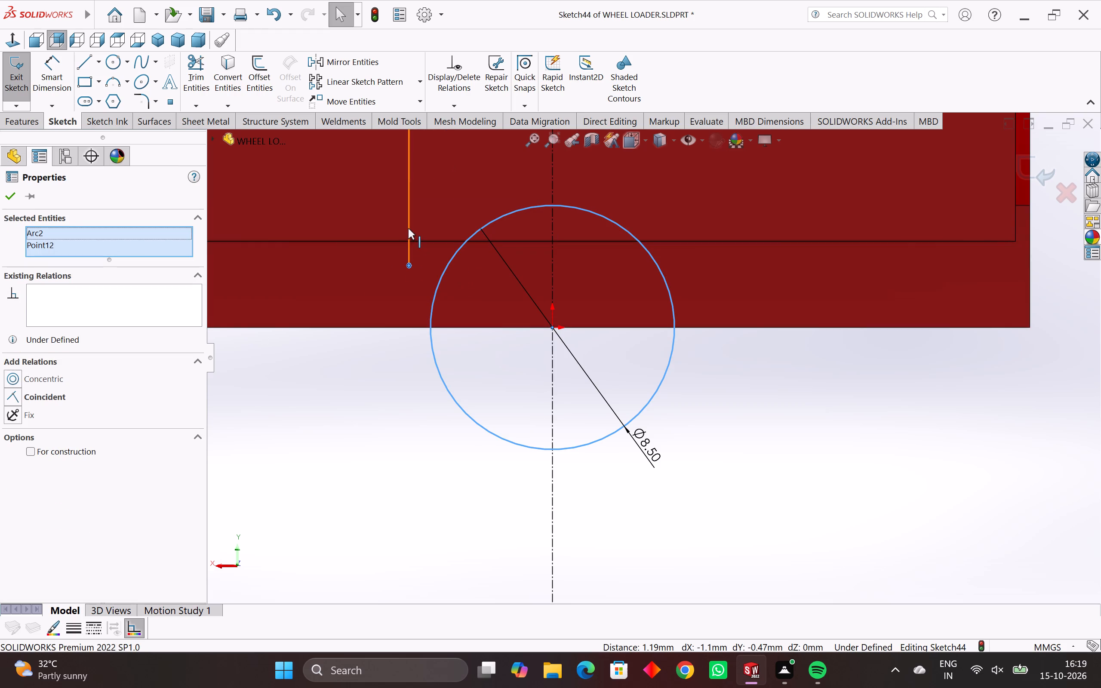
left_click(408, 228, "ctrl")
key("Escape")
key("Escape")
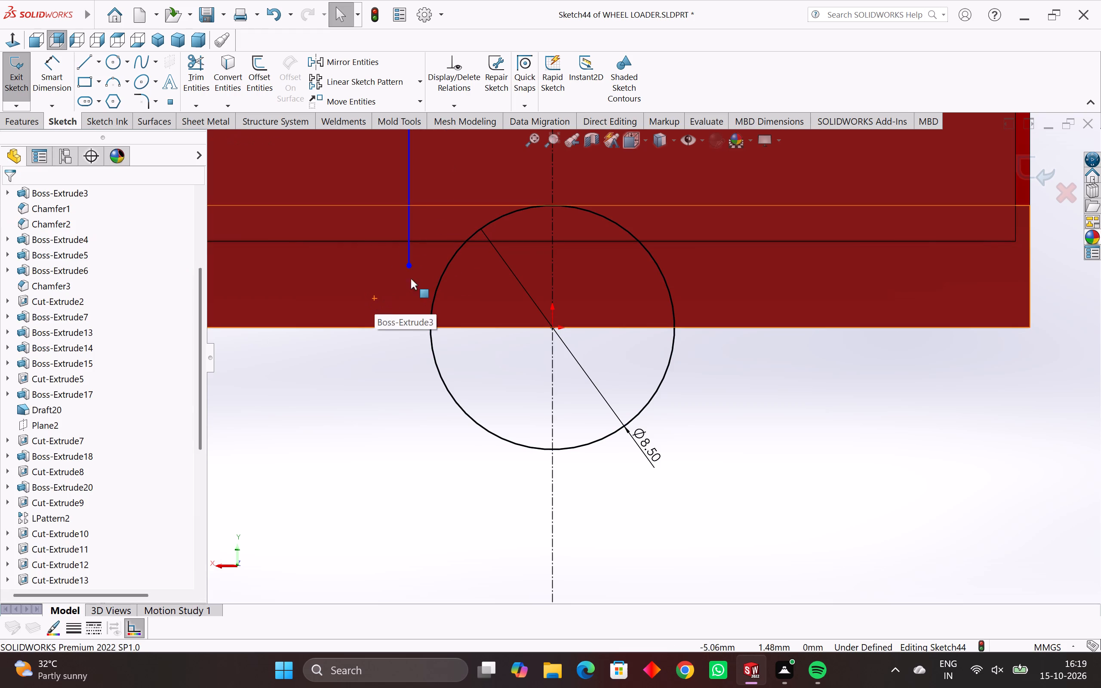
left_click_drag(410, 265, 414, 452)
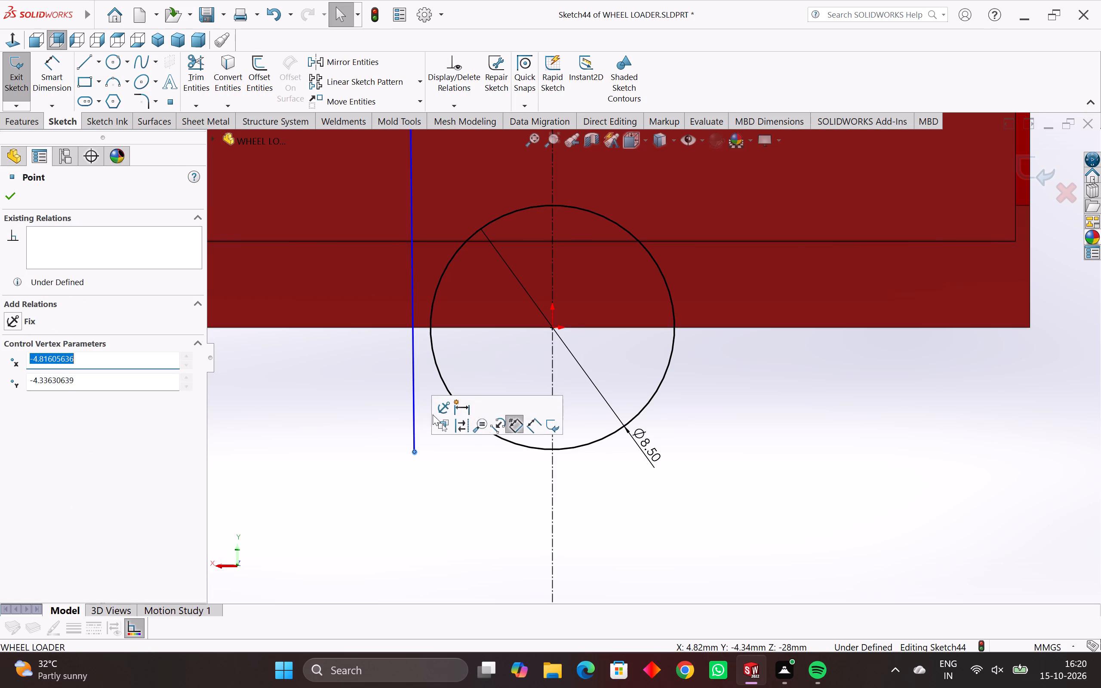
key("Escape")
key("Escape")
key("Escape")
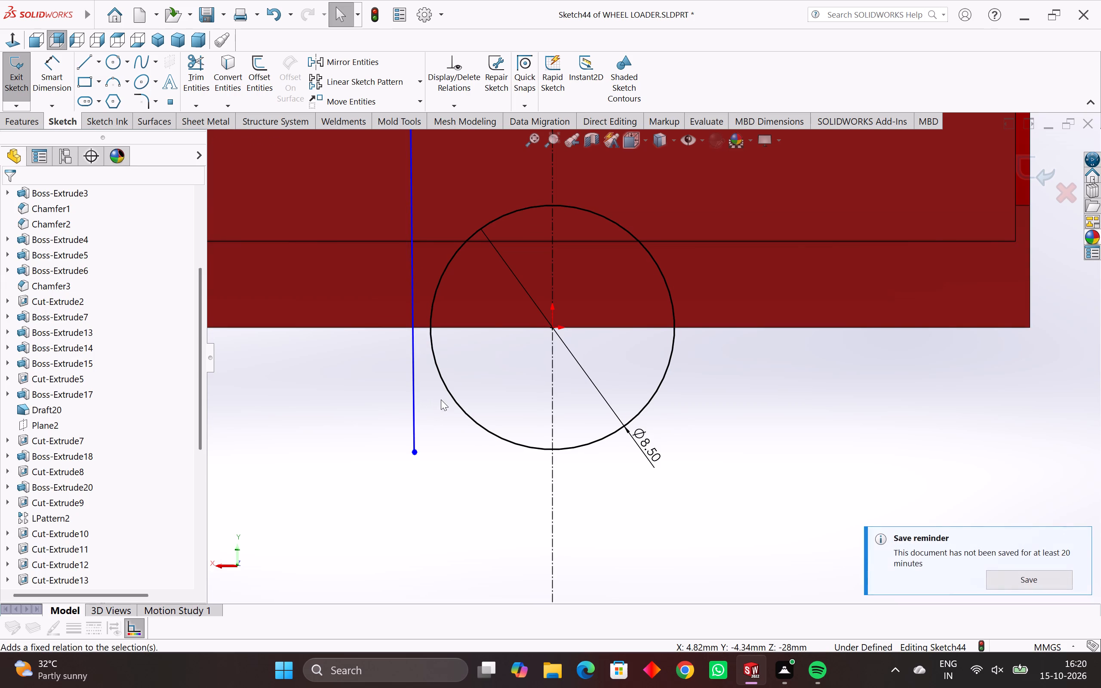
Make the half profile's side line tangent to the 8.5 mm circle.
left_click(445, 382, "ctrl")
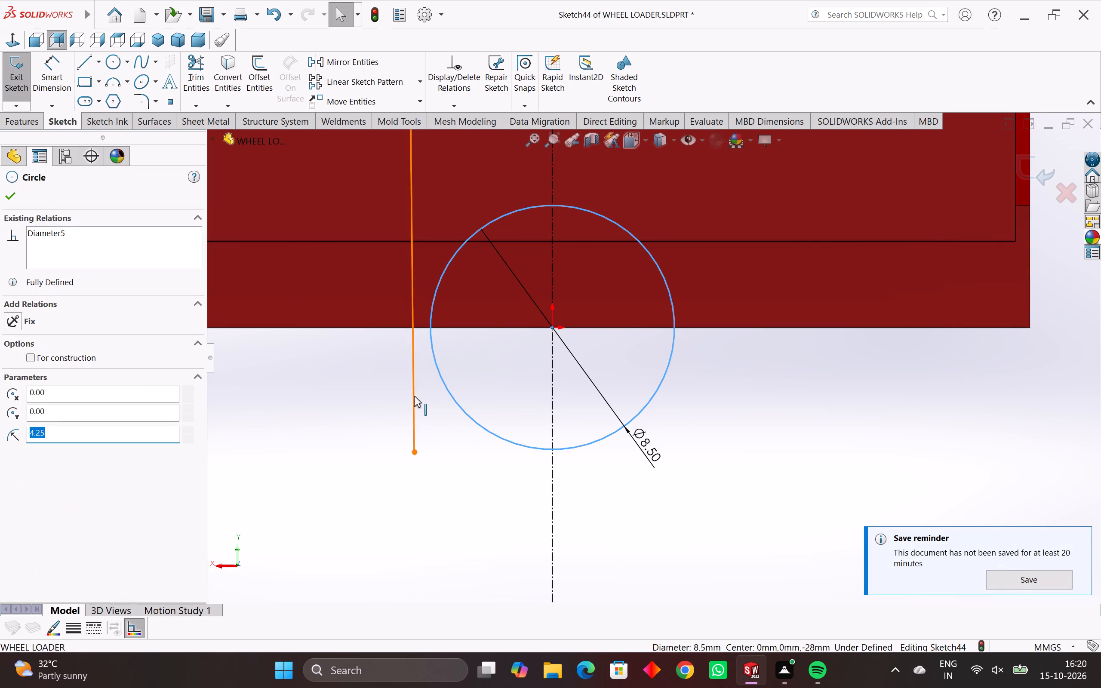
left_click(414, 396, "ctrl")
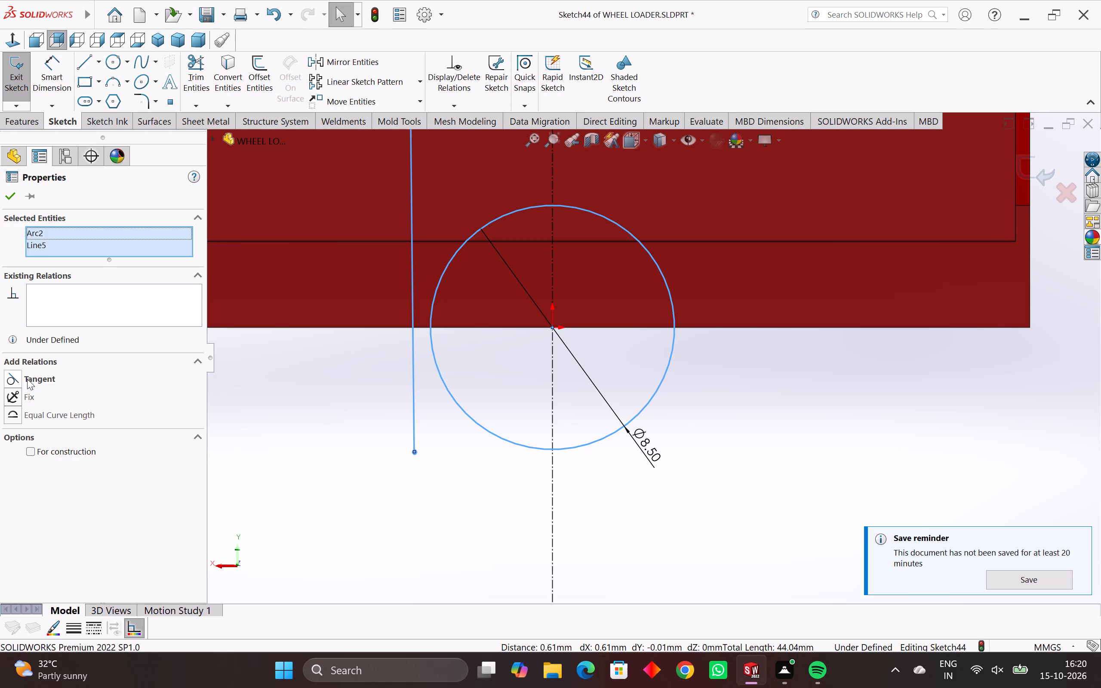
left_click(11, 379)
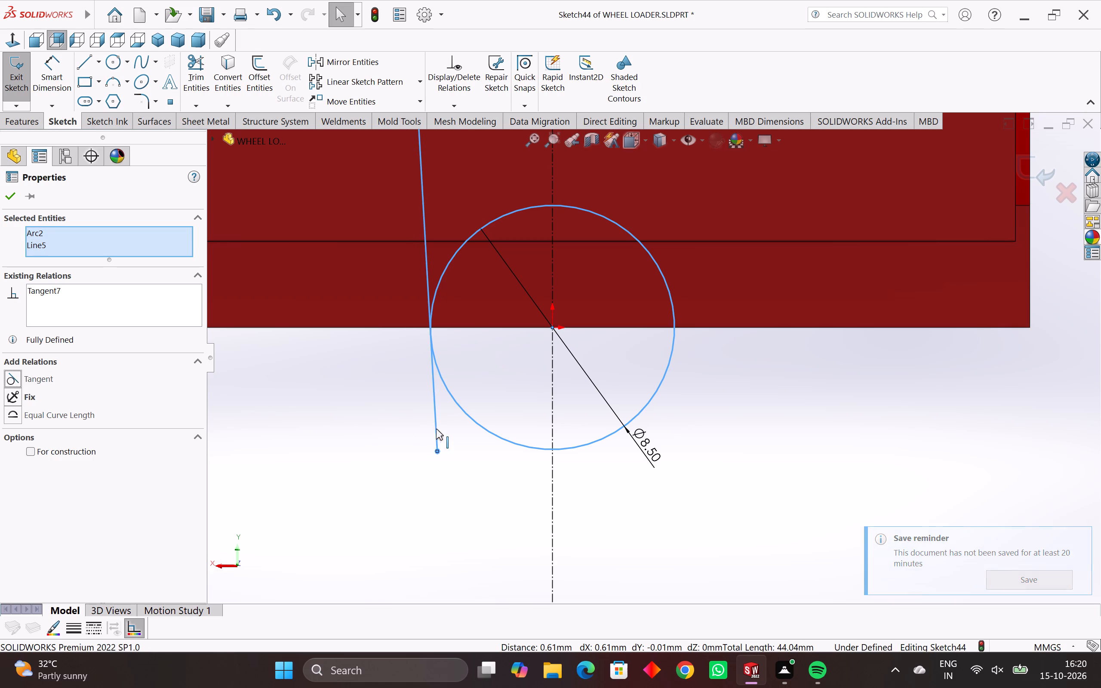
Trim away the part of the side line that extends below its tangent point on the circle.
left_click(199, 84)
left_click_drag(449, 421, 415, 436)
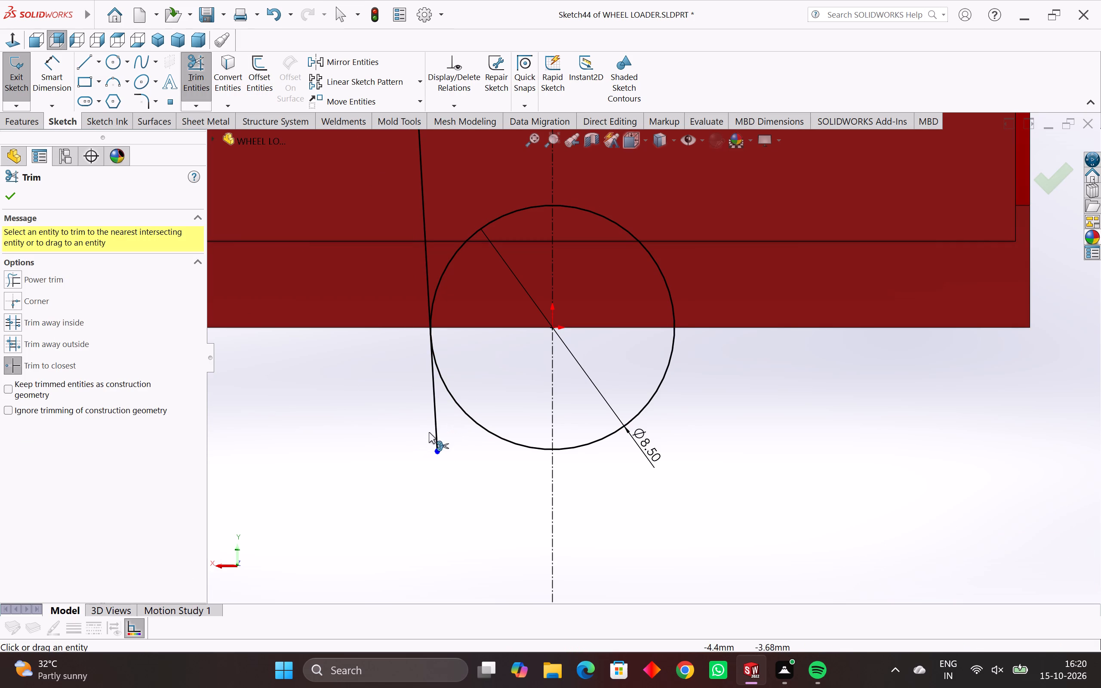
left_click(434, 427)
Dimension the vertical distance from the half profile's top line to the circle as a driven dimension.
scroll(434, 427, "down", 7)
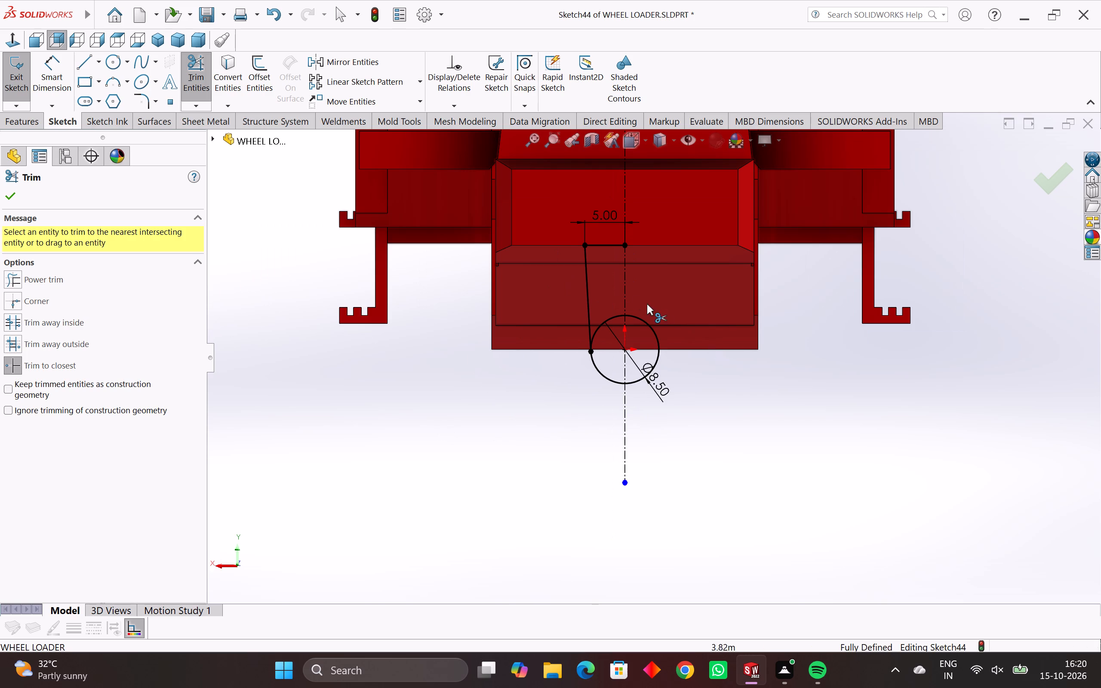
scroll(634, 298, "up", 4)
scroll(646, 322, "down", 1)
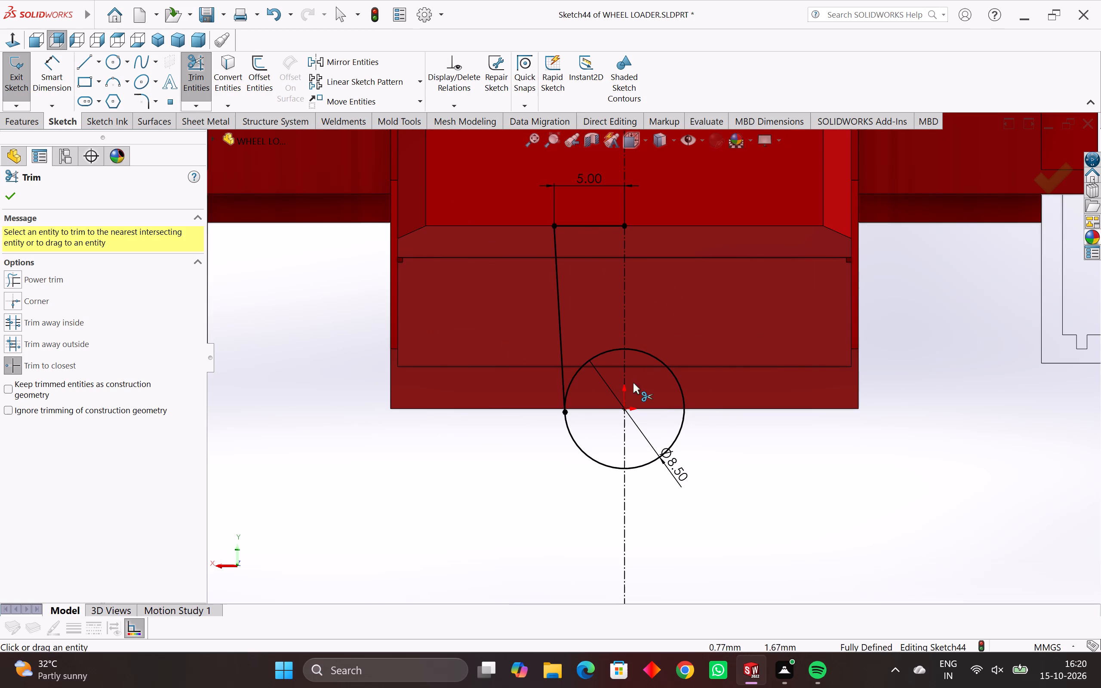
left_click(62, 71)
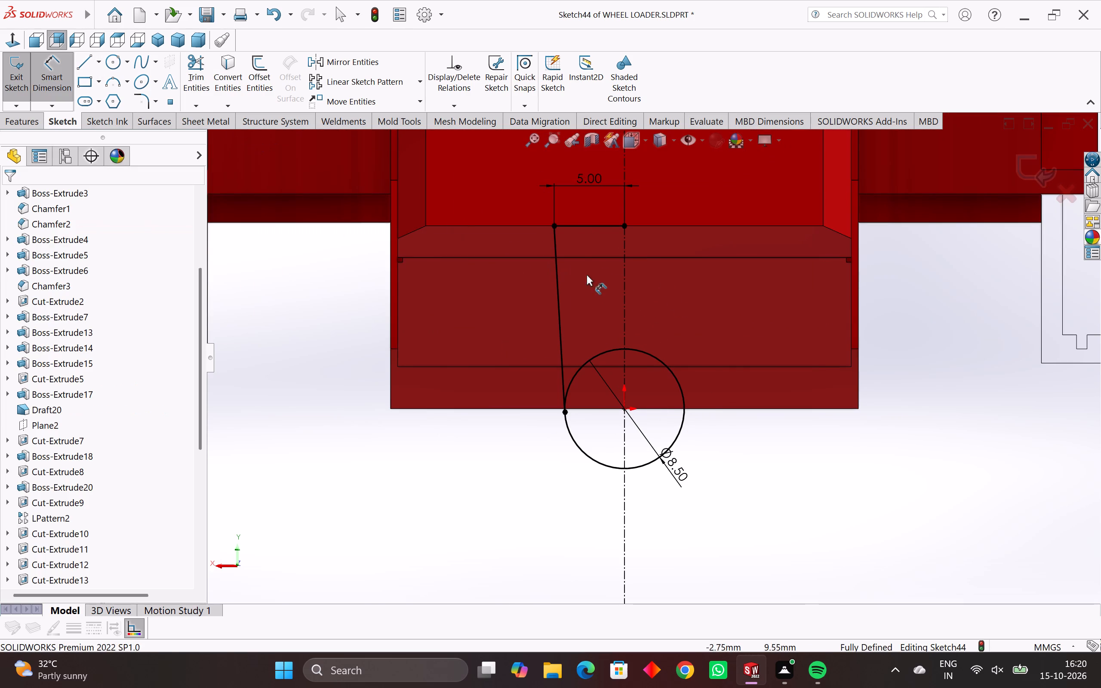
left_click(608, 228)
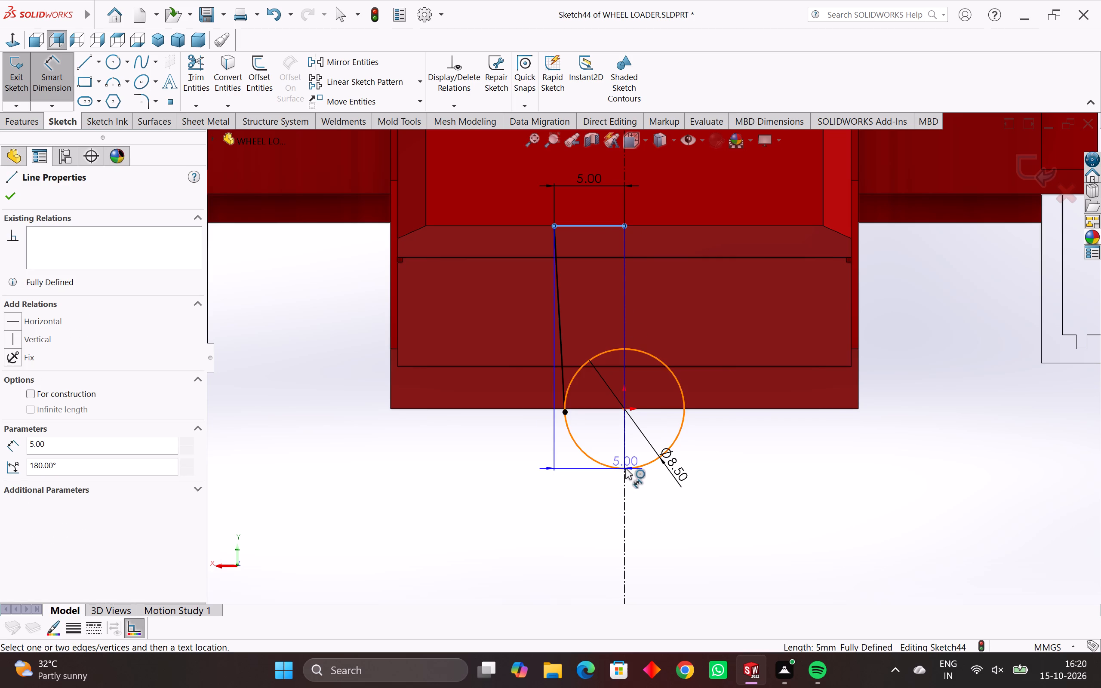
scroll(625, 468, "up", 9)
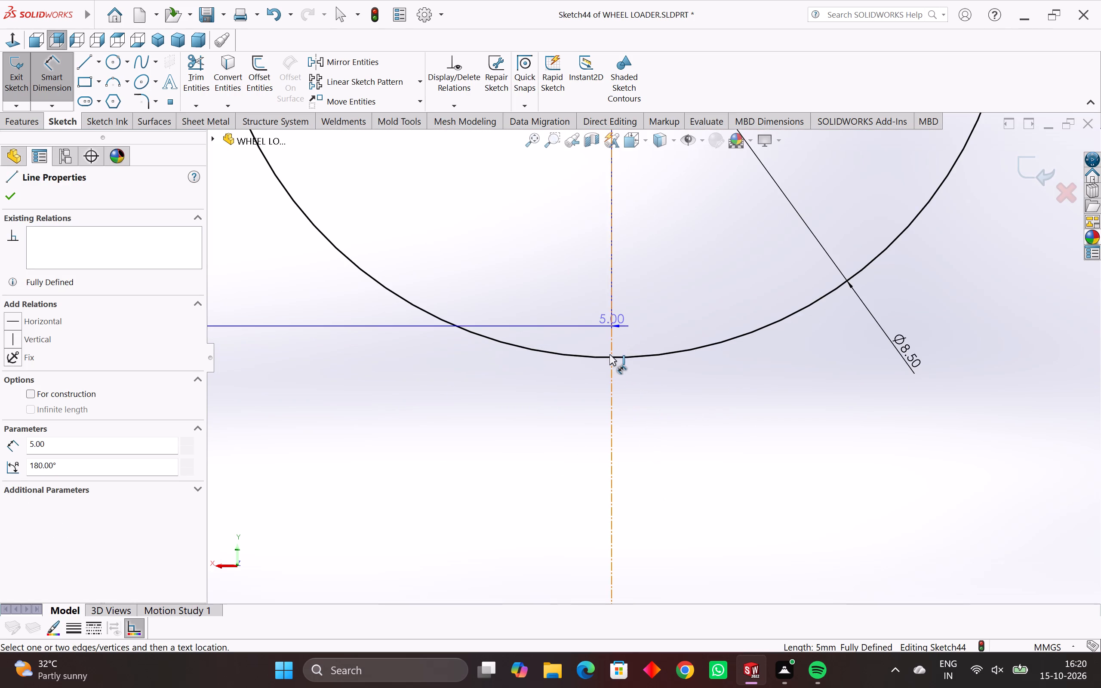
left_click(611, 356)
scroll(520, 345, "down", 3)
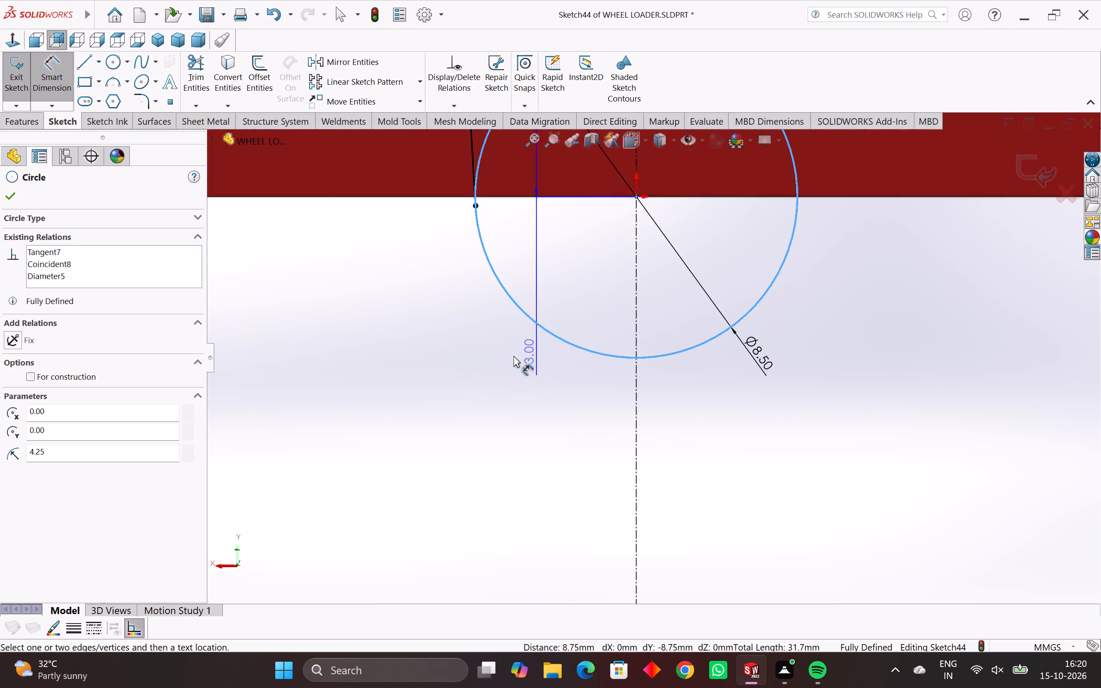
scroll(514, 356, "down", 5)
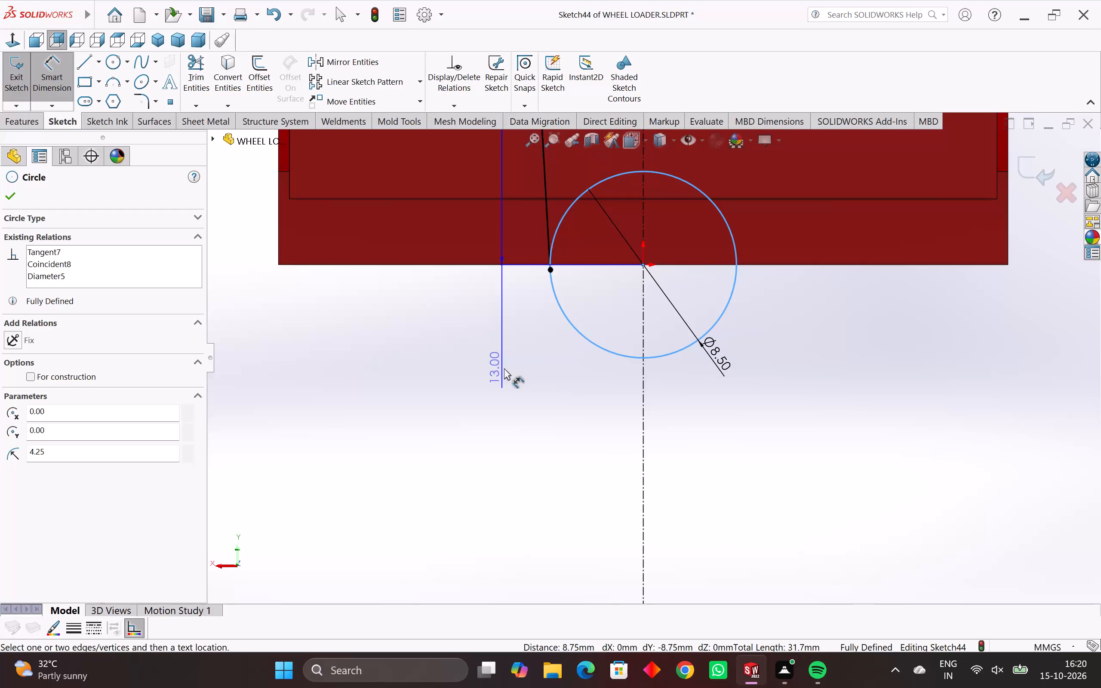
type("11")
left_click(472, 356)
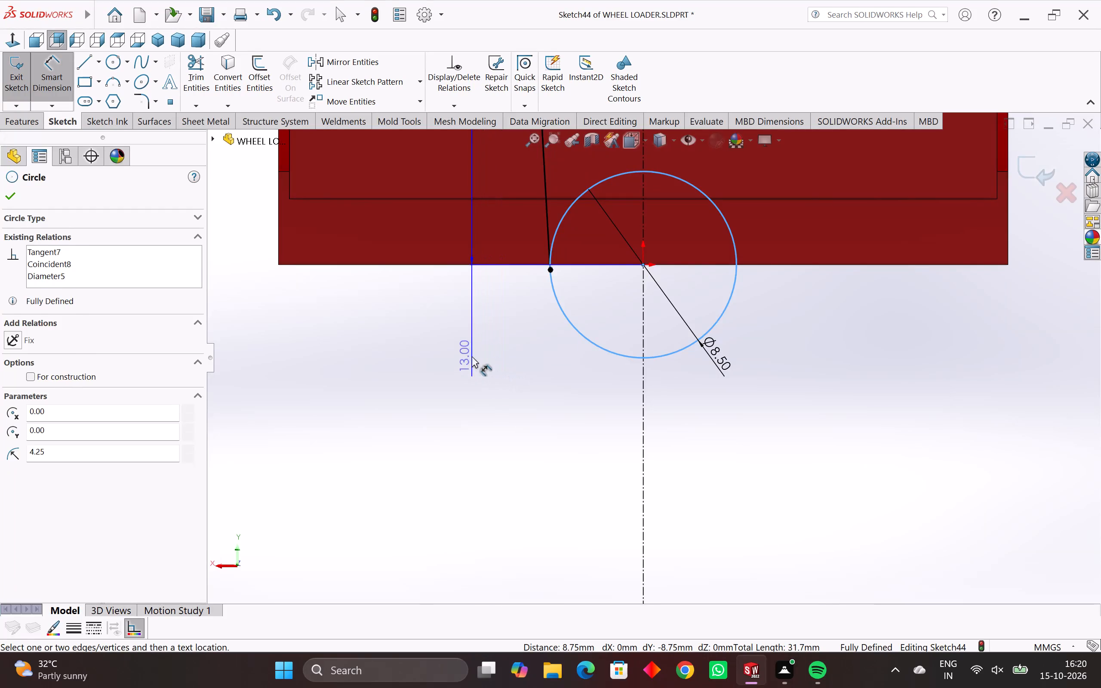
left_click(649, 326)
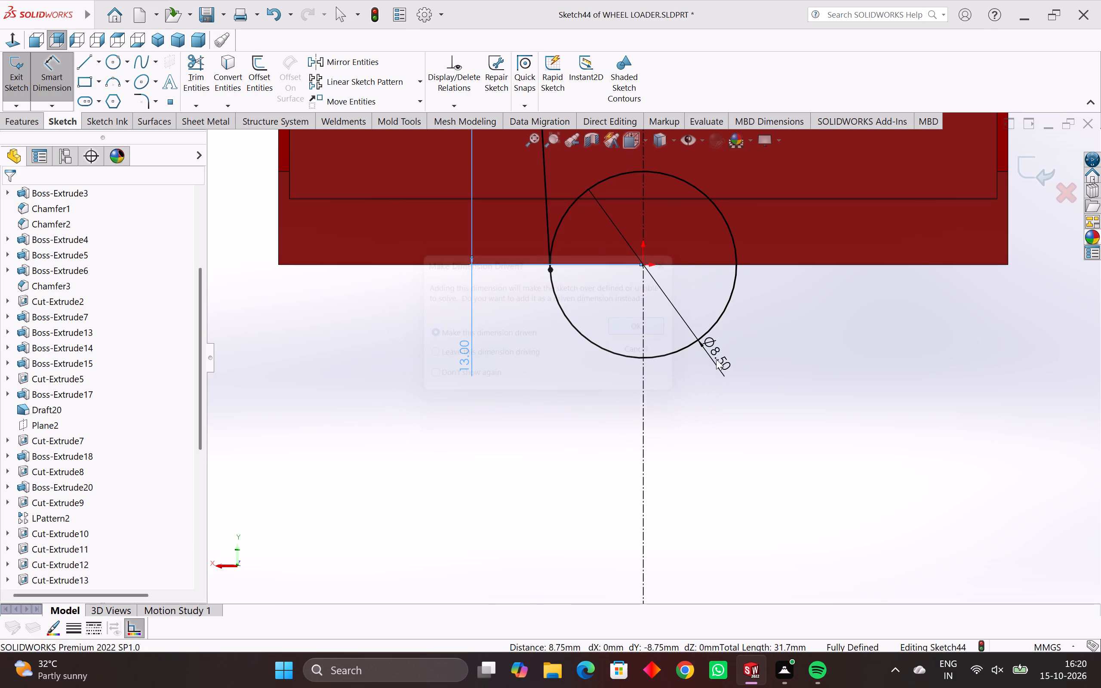
Delete the circle's diameter dimension.
left_click(721, 360)
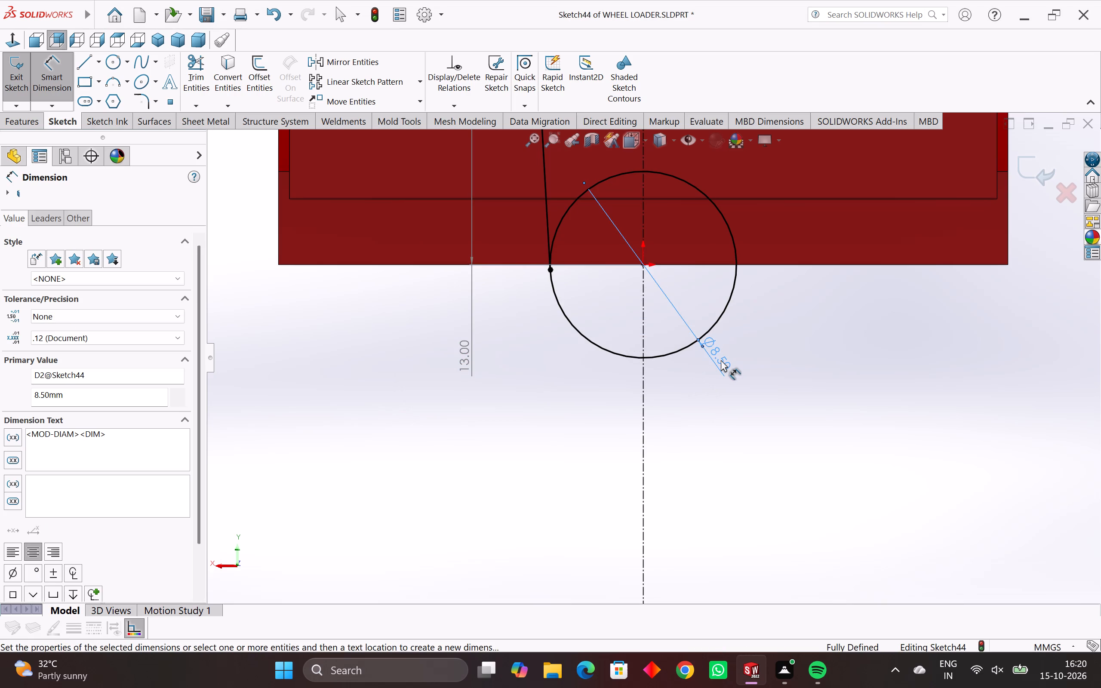
key("Delete")
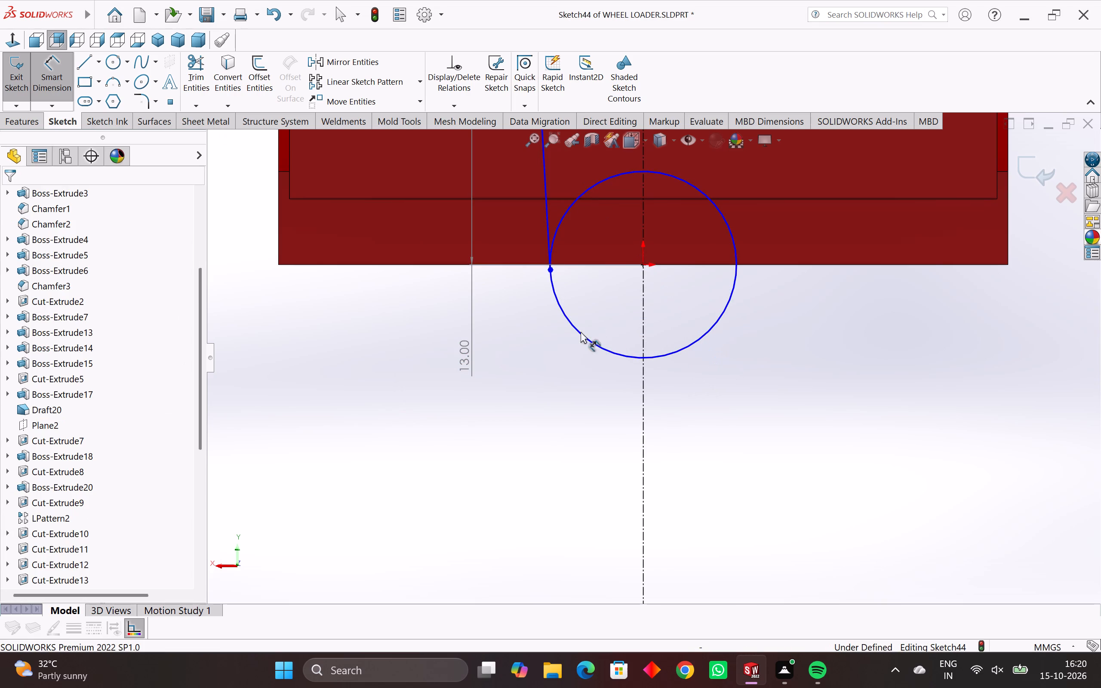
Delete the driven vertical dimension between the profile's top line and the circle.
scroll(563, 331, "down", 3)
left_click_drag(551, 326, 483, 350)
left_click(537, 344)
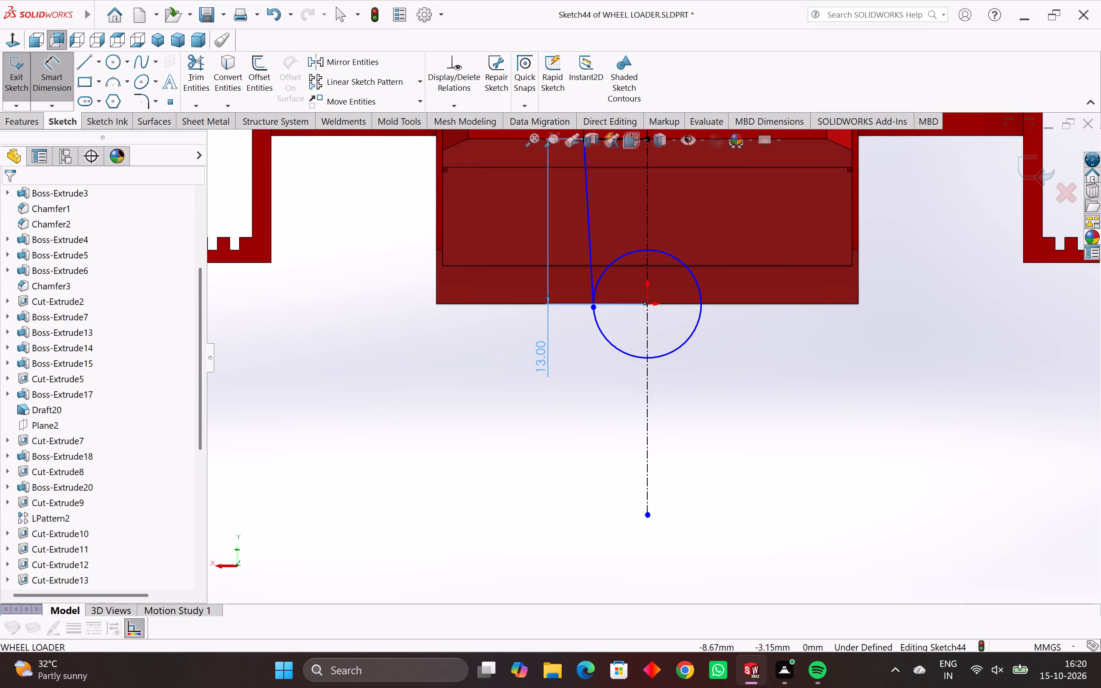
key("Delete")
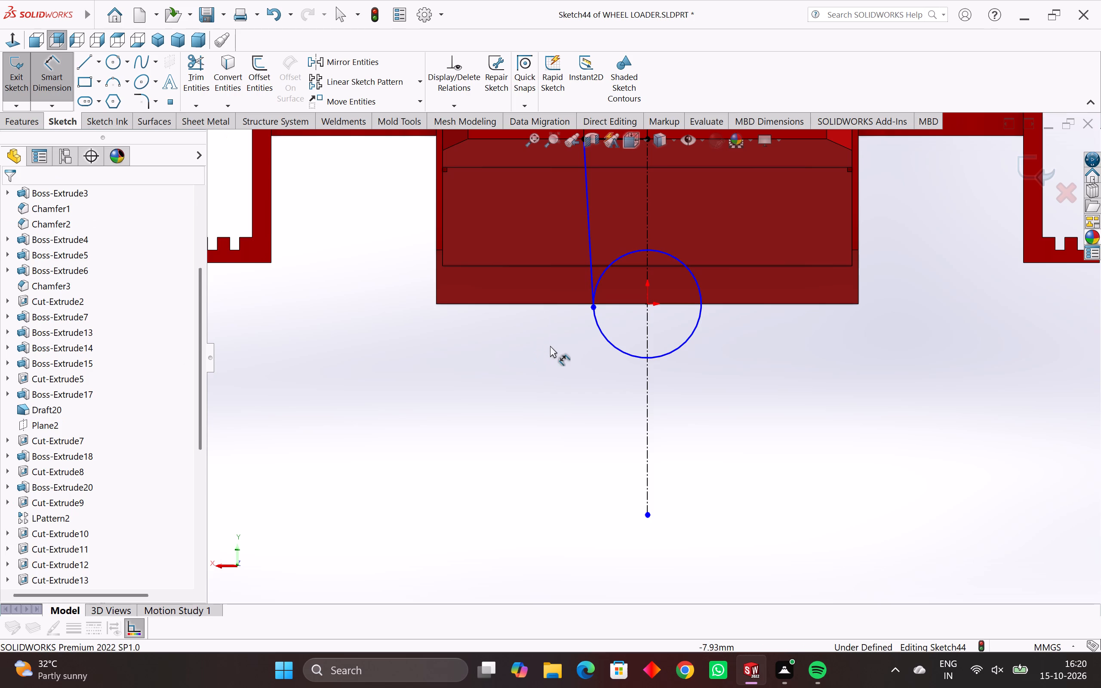
Sketch a horizontal line about 6.7 mm long, tangent to the circle and starting at its lowest point on the centreline.
scroll(720, 381, "down", 3)
scroll(601, 252, "up", 4)
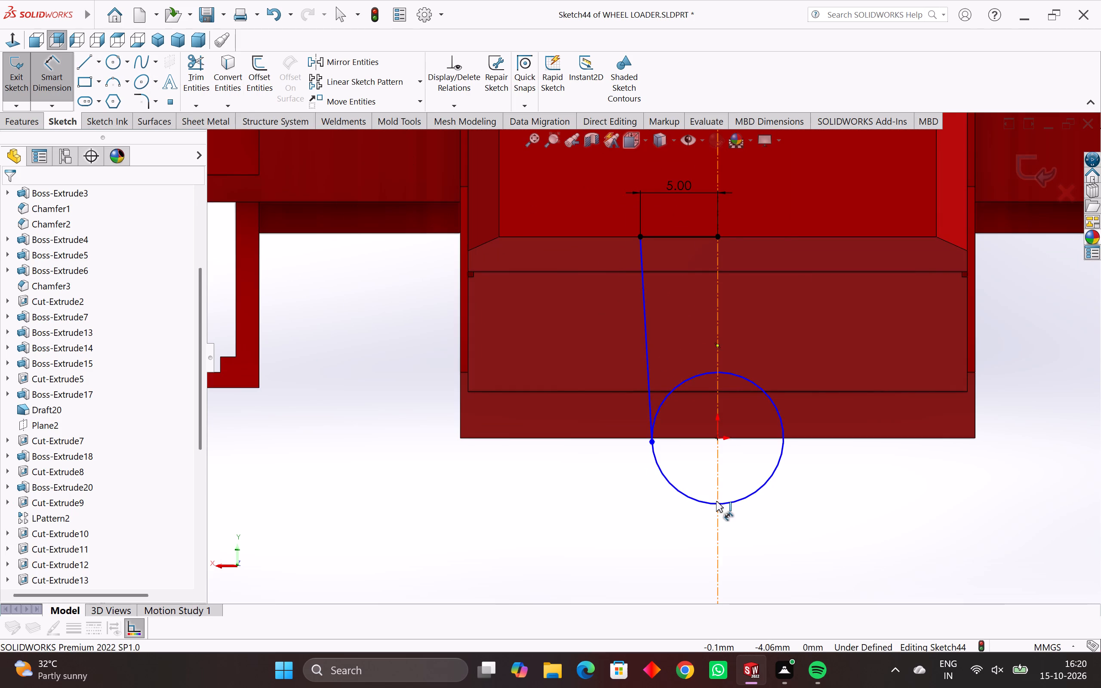
scroll(716, 484, "up", 5)
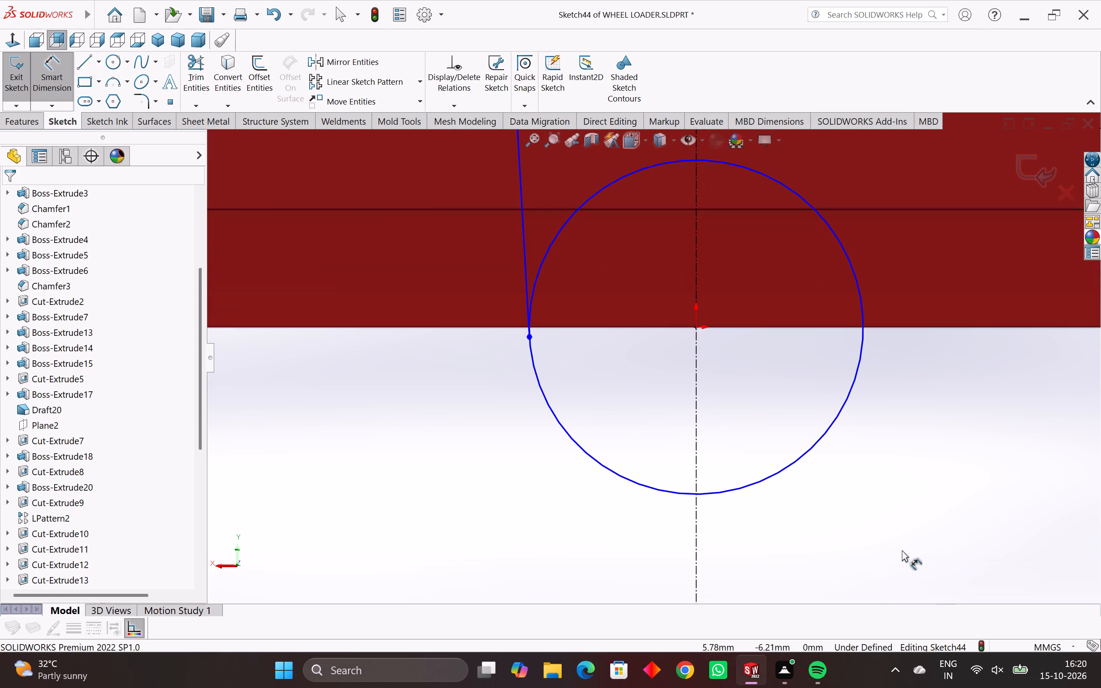
left_click(79, 61)
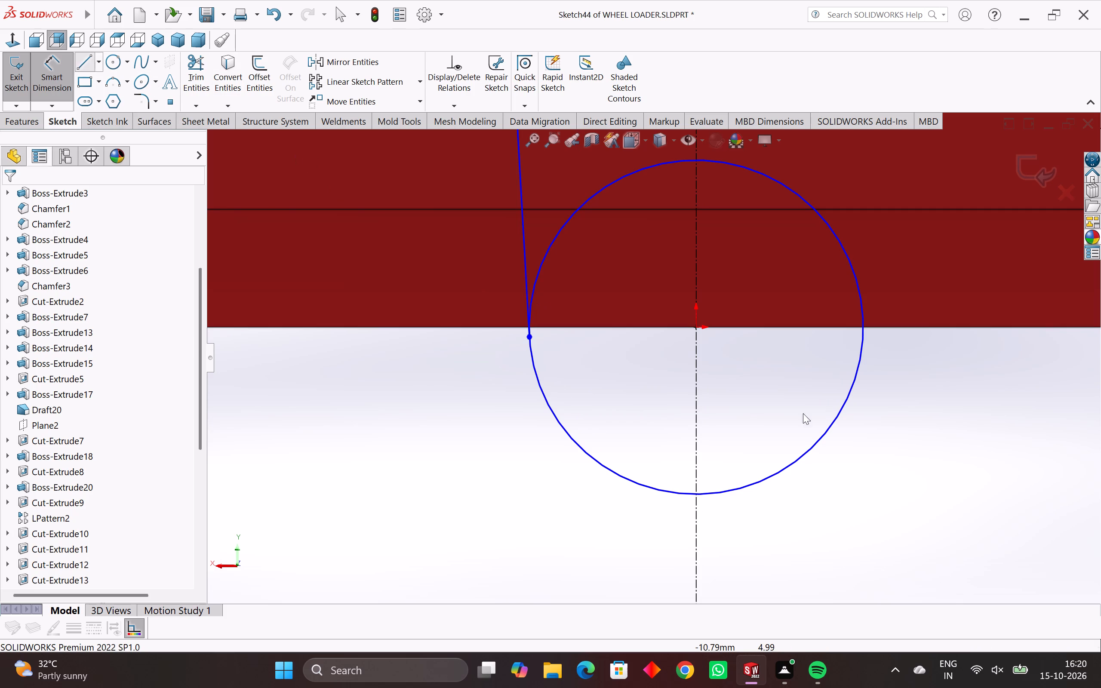
left_click(696, 495)
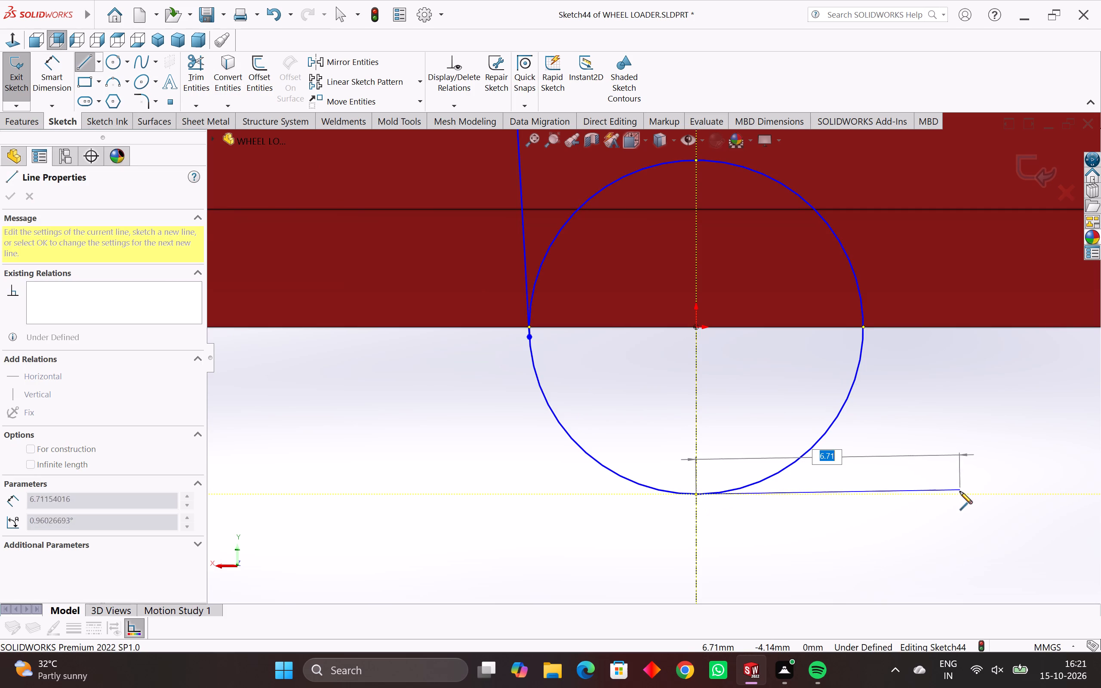
left_click(961, 494)
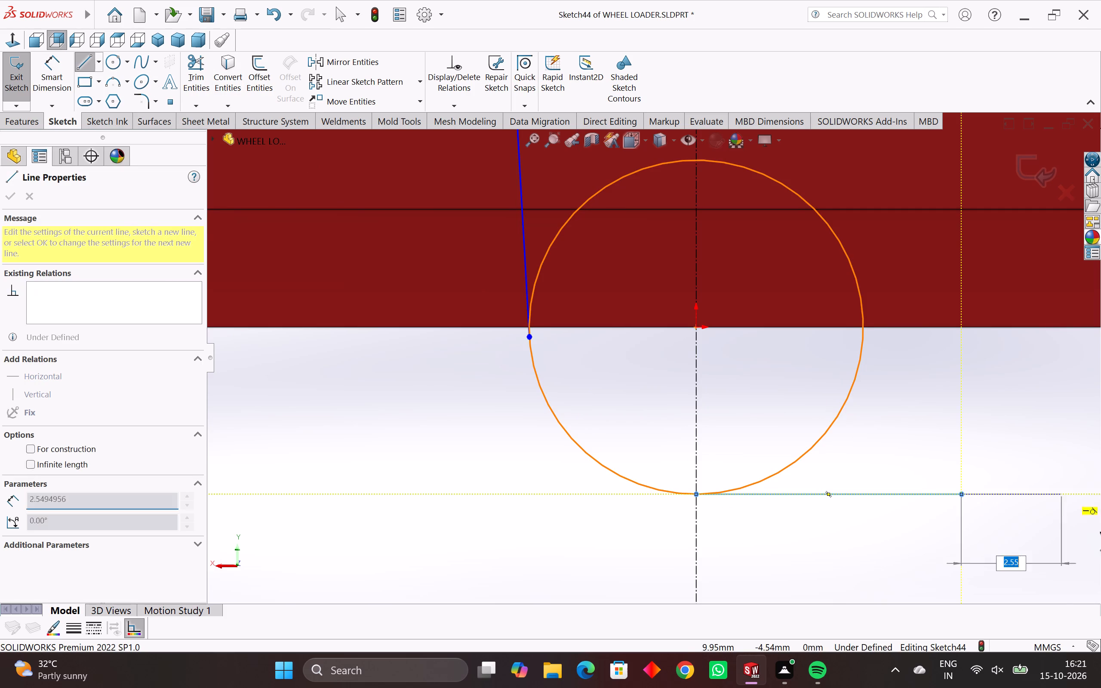
key("Escape")
scroll(878, 482, "down", 4)
scroll(858, 453, "down", 2)
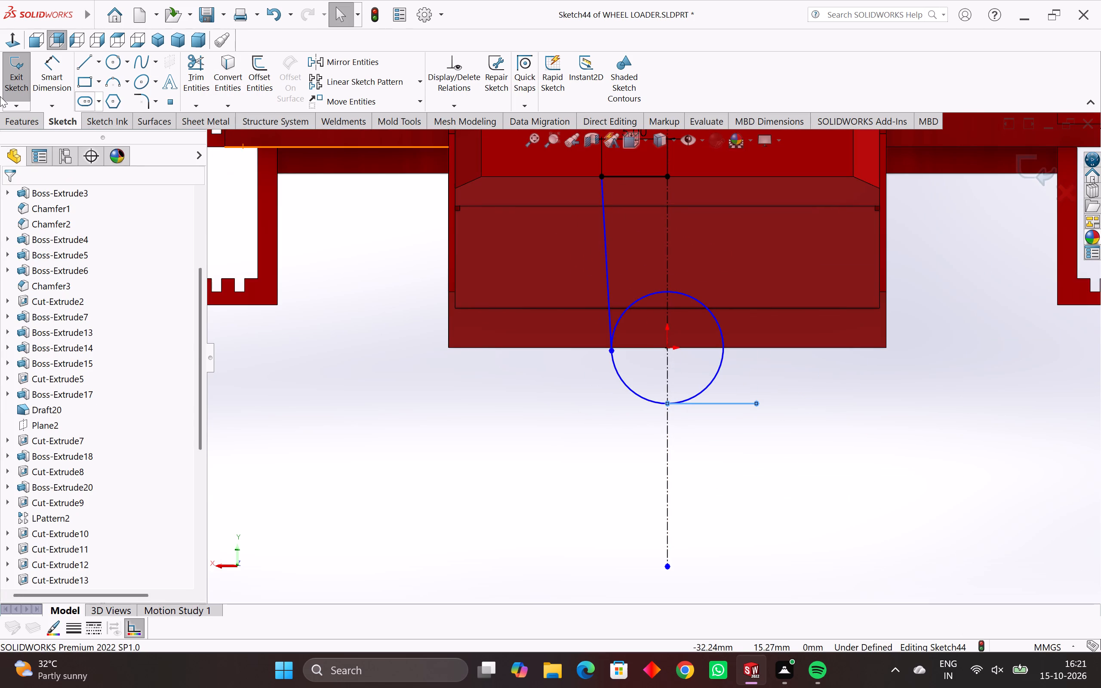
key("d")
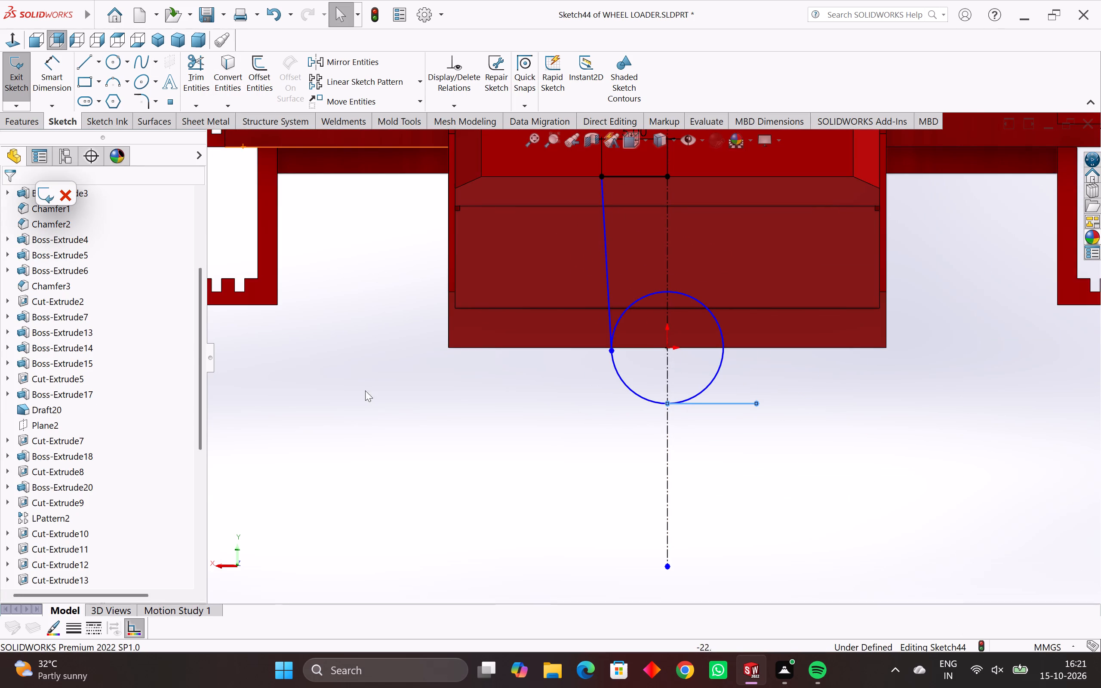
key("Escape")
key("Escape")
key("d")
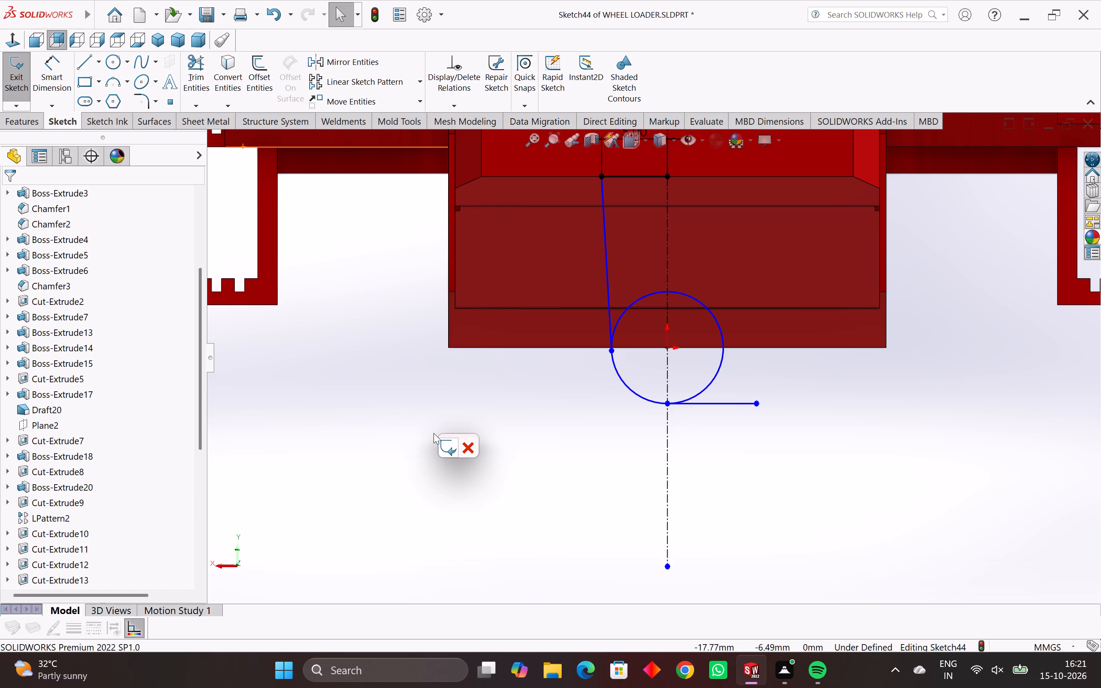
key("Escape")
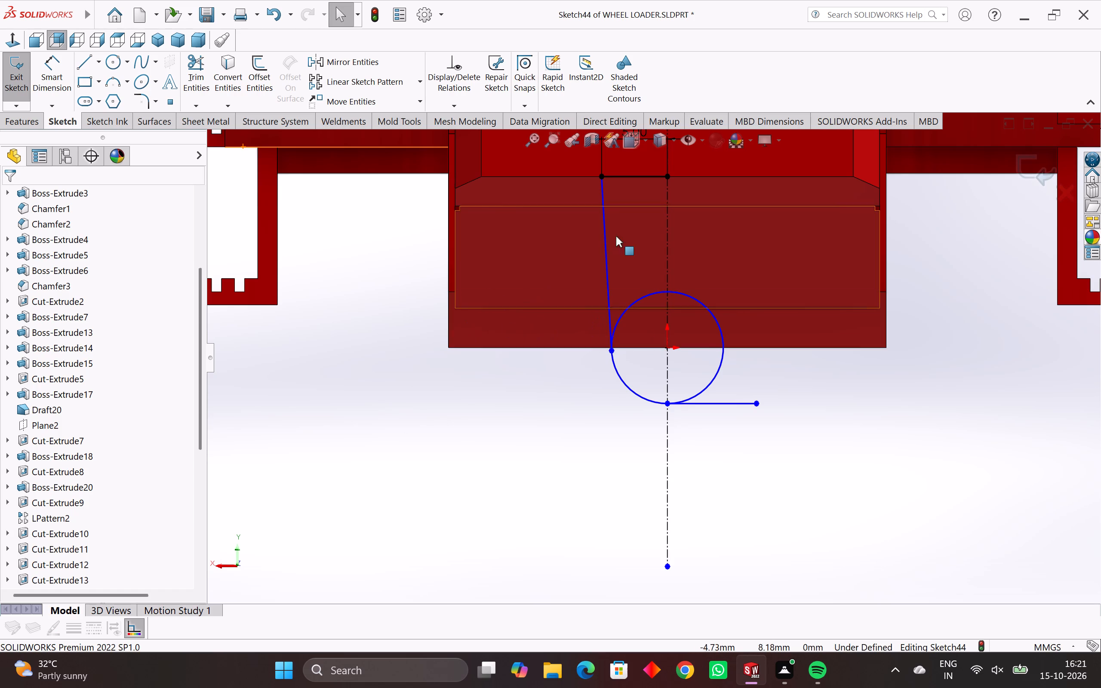
Dimension the vertical distance between the profile's top line and the circle's lower tangent line, and try to set it to 11.5 mm.
scroll(638, 226, "up", 3)
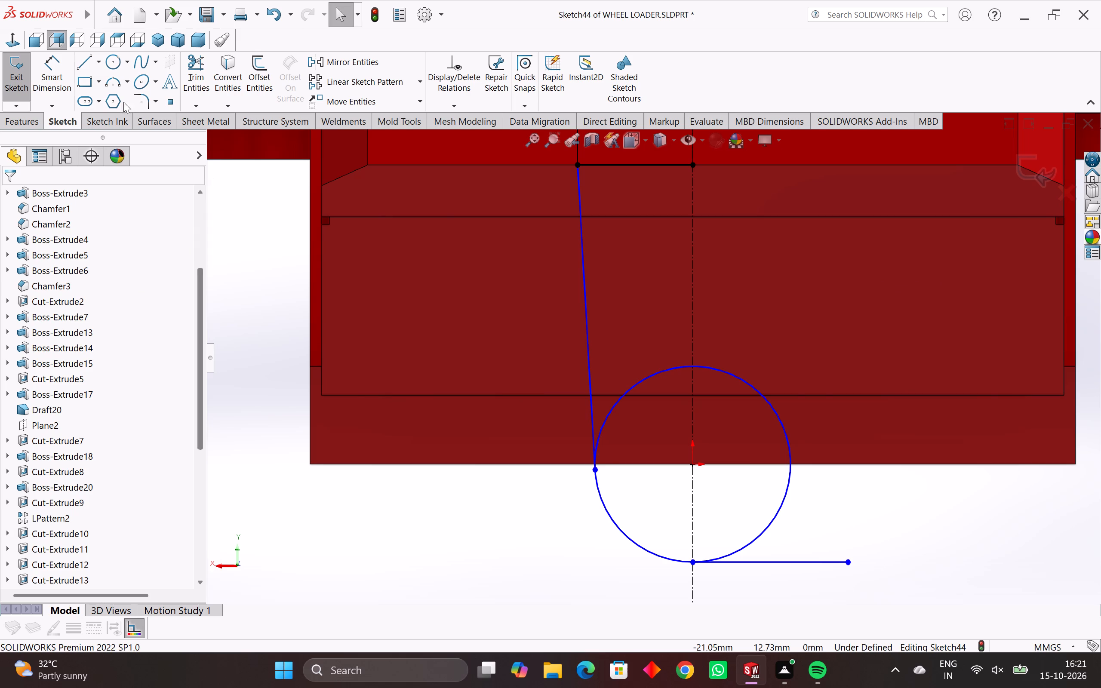
left_click(59, 65)
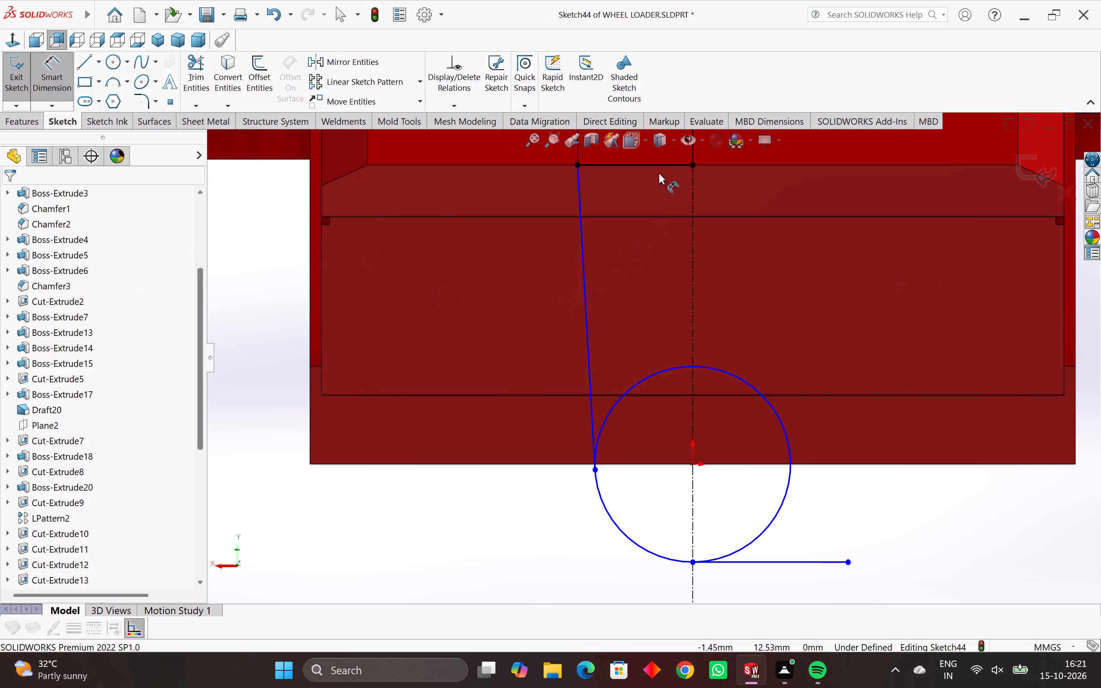
left_click(659, 167)
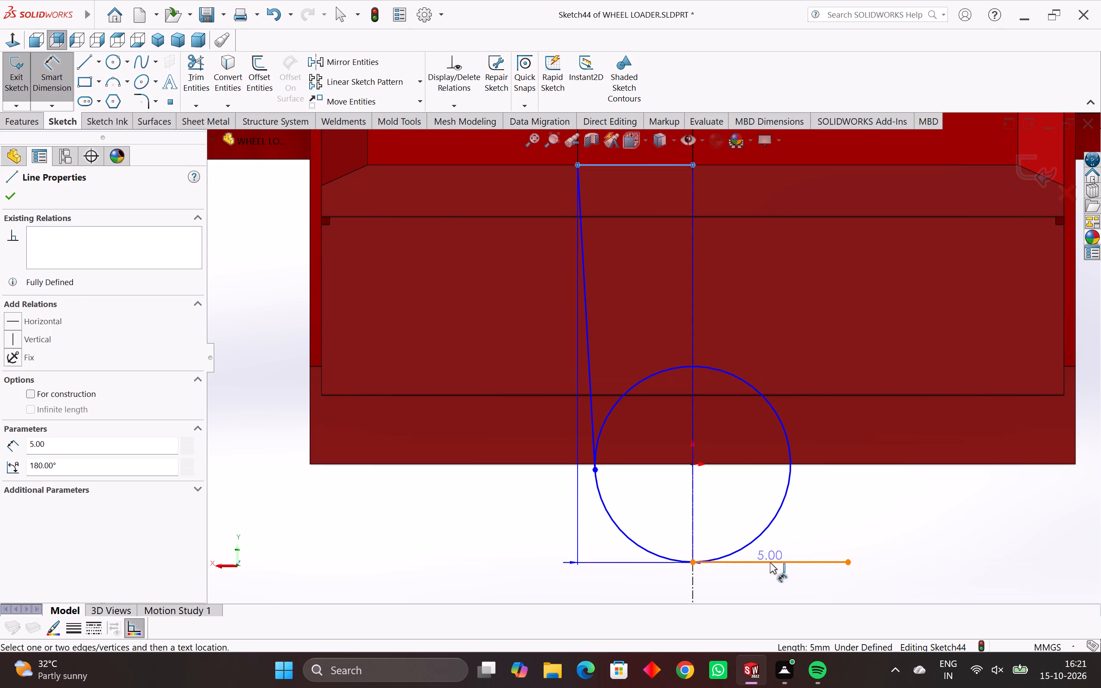
left_click(771, 562)
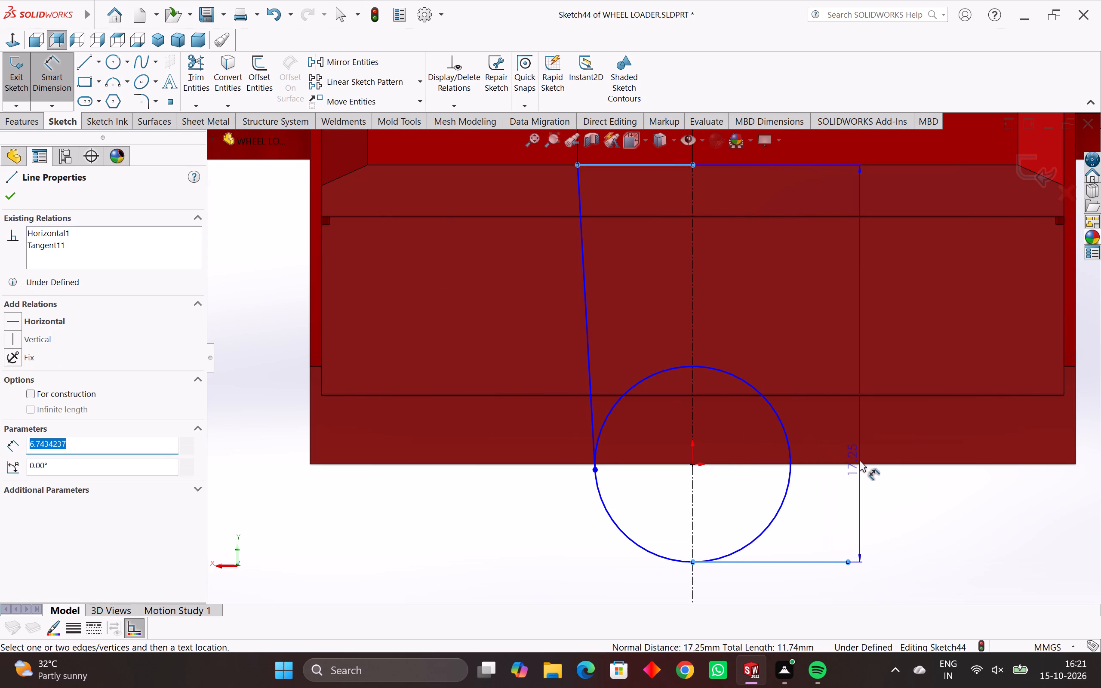
left_click(860, 460)
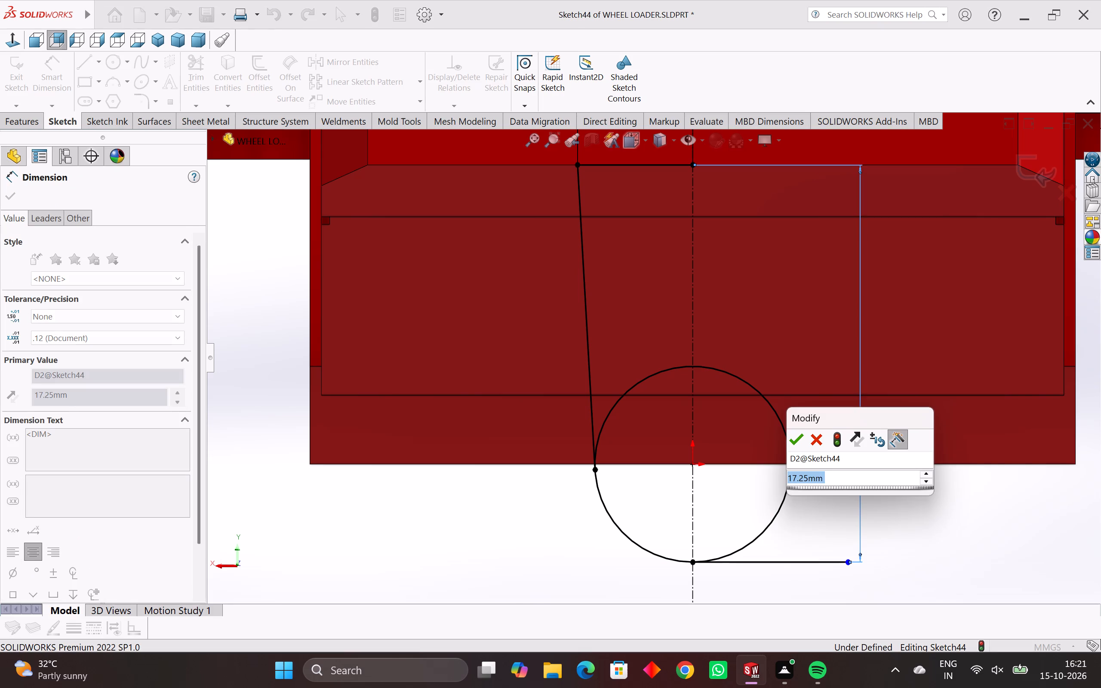
type("11.5")
key("Return")
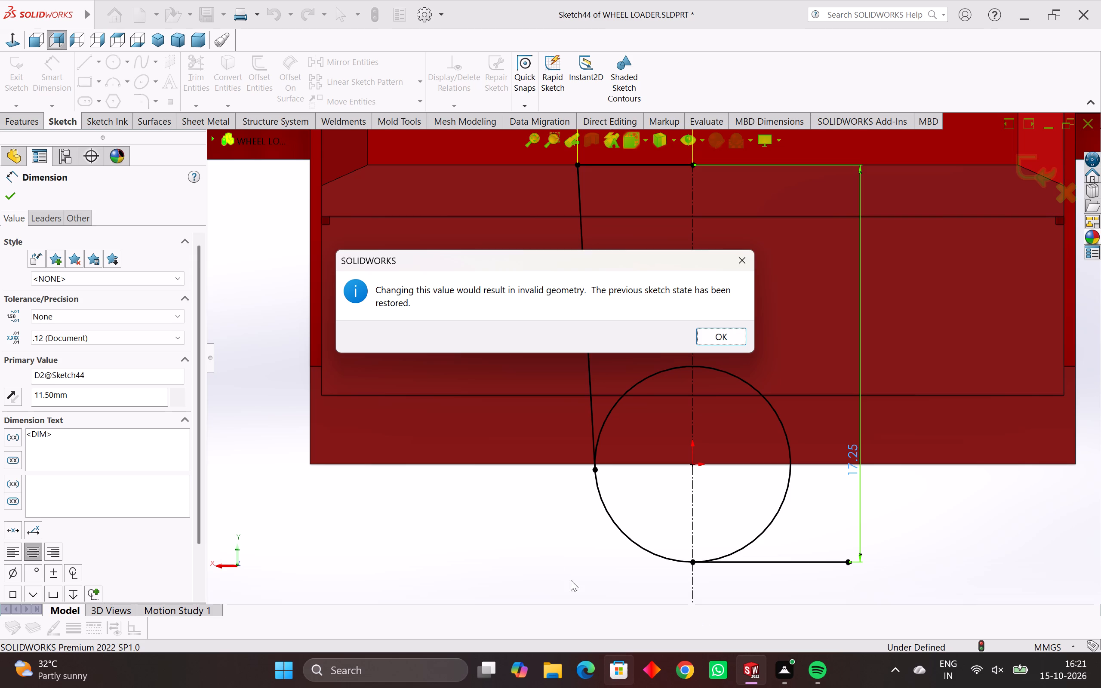
left_click(717, 339)
Delete the half profile's slanted side line.
left_click_drag(615, 349, 573, 361)
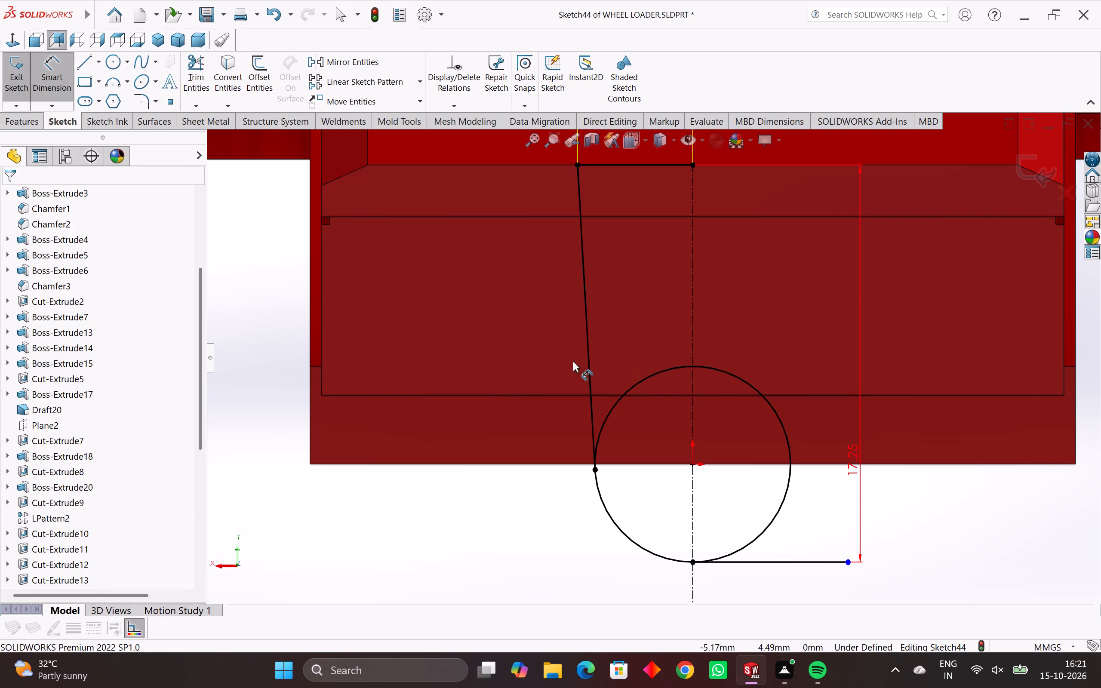
left_click_drag(573, 361, 571, 362)
left_click(588, 346)
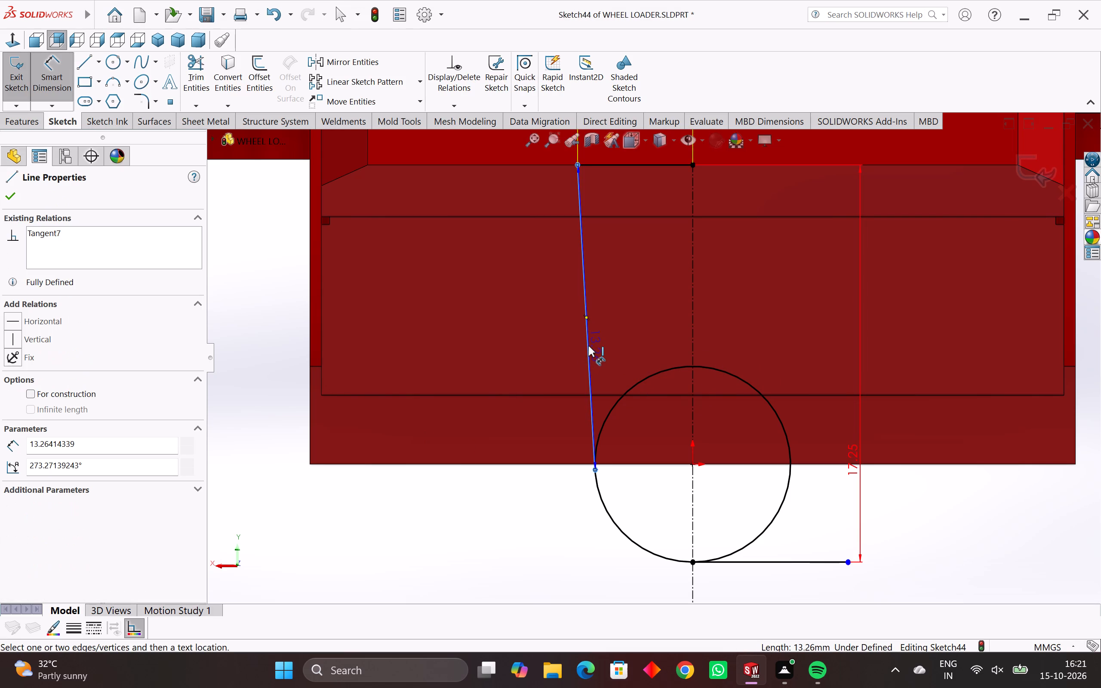
key("Delete")
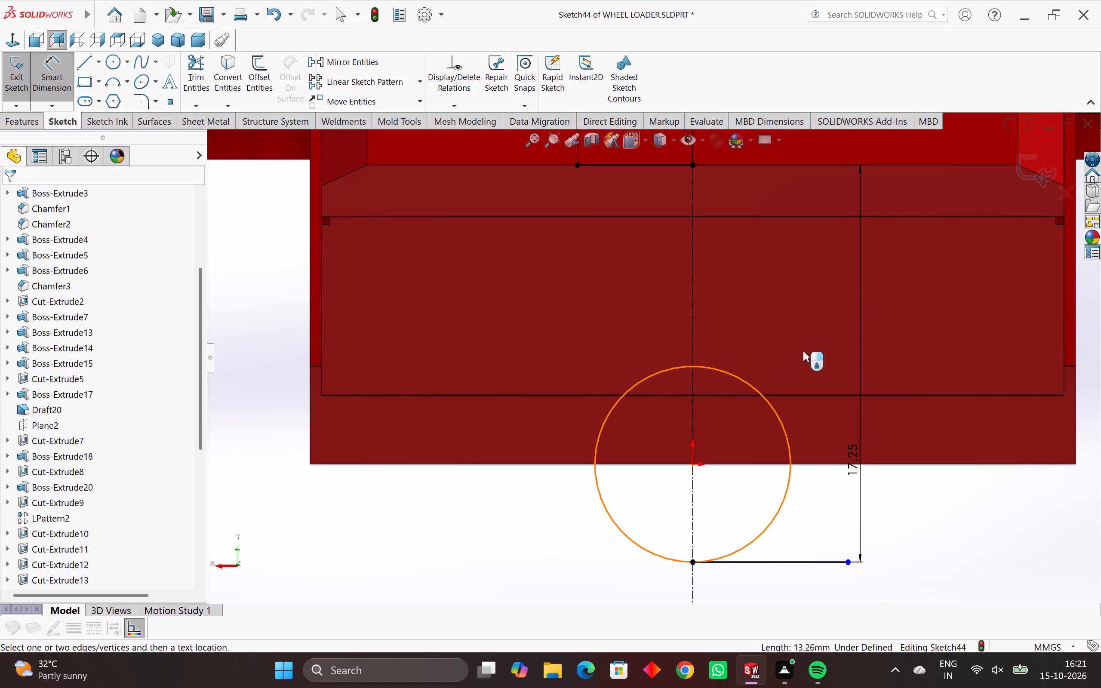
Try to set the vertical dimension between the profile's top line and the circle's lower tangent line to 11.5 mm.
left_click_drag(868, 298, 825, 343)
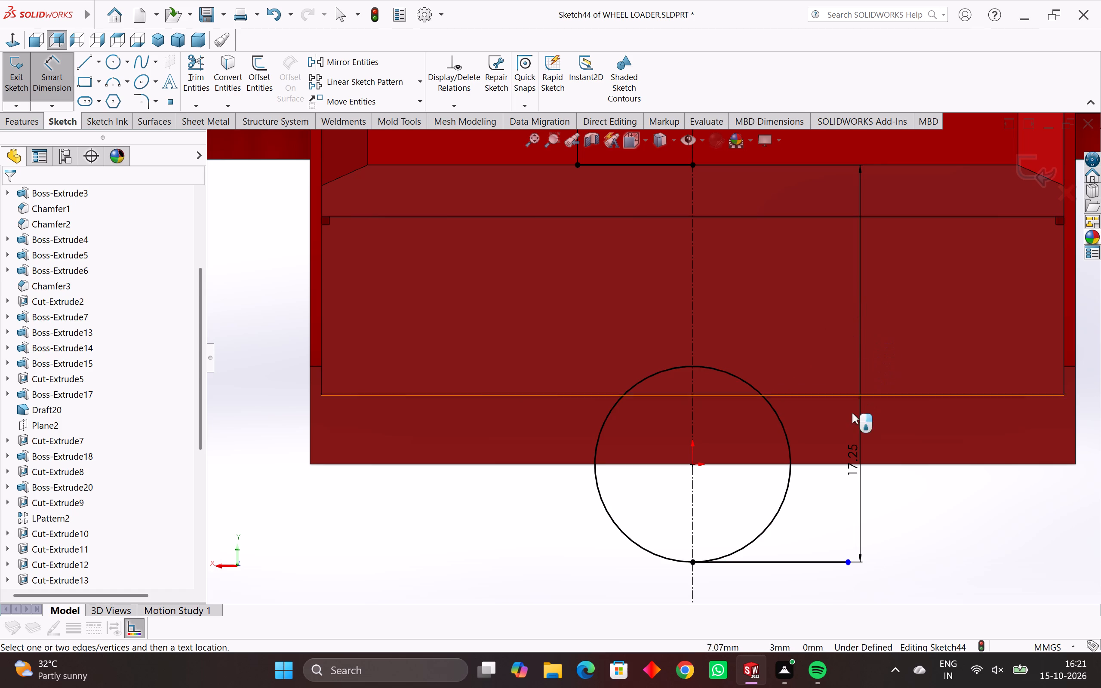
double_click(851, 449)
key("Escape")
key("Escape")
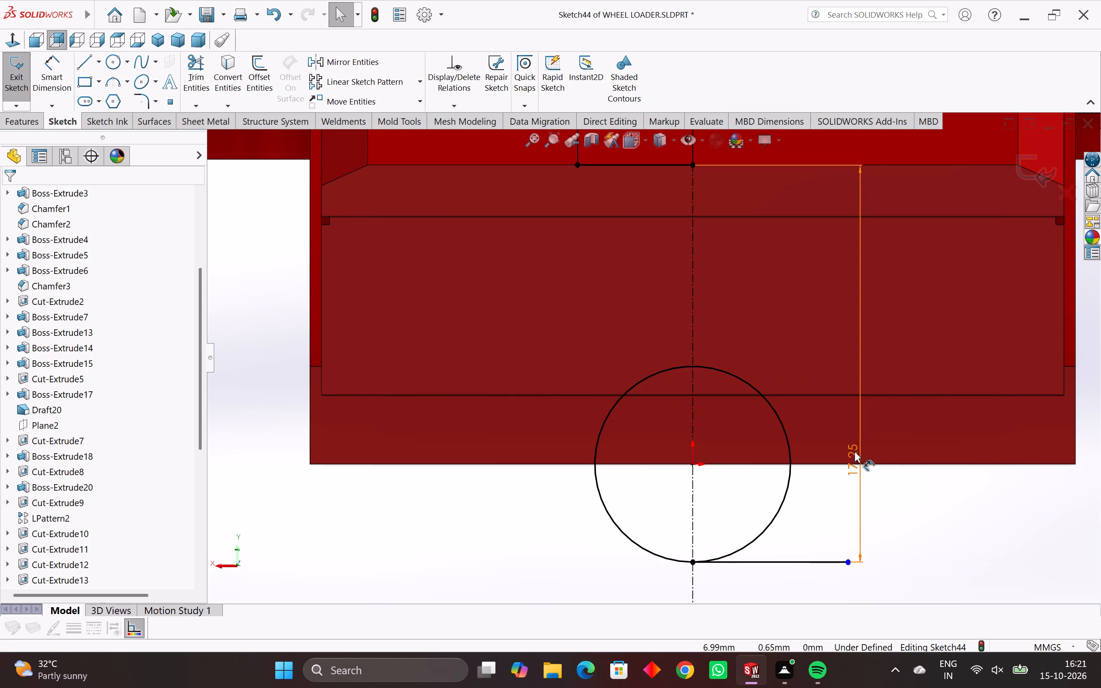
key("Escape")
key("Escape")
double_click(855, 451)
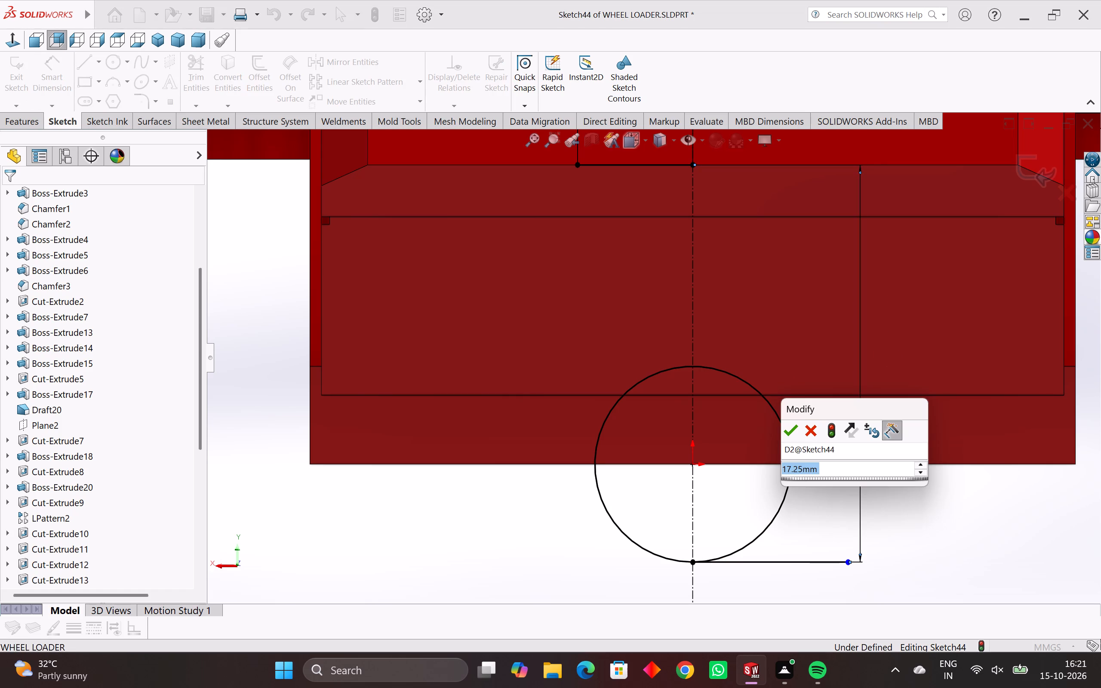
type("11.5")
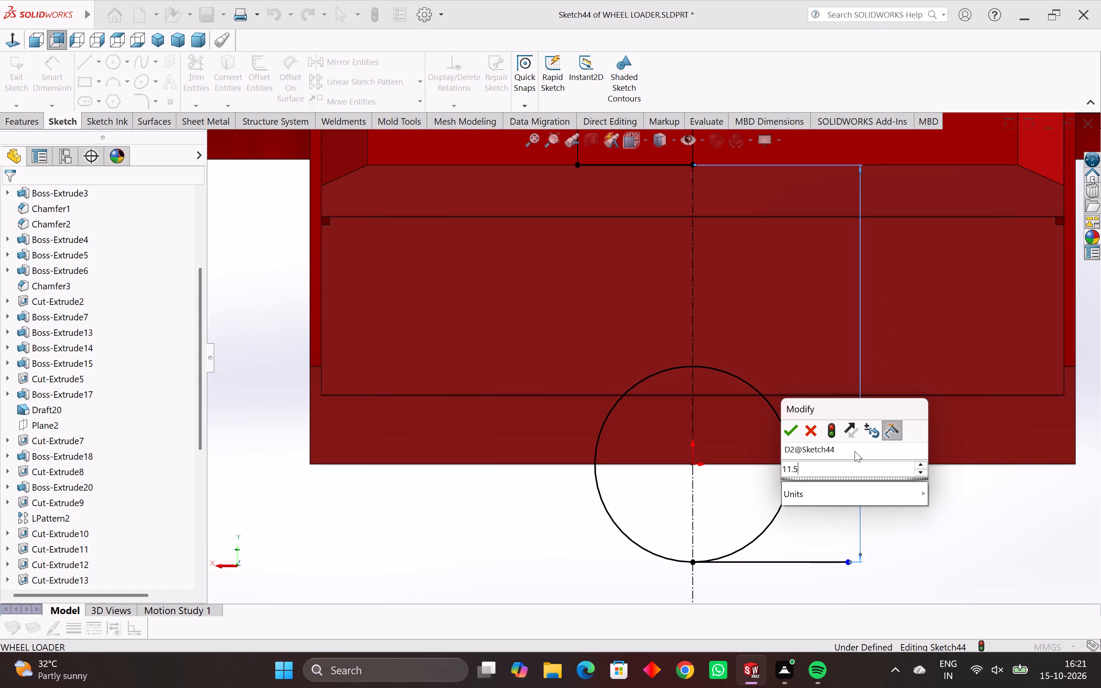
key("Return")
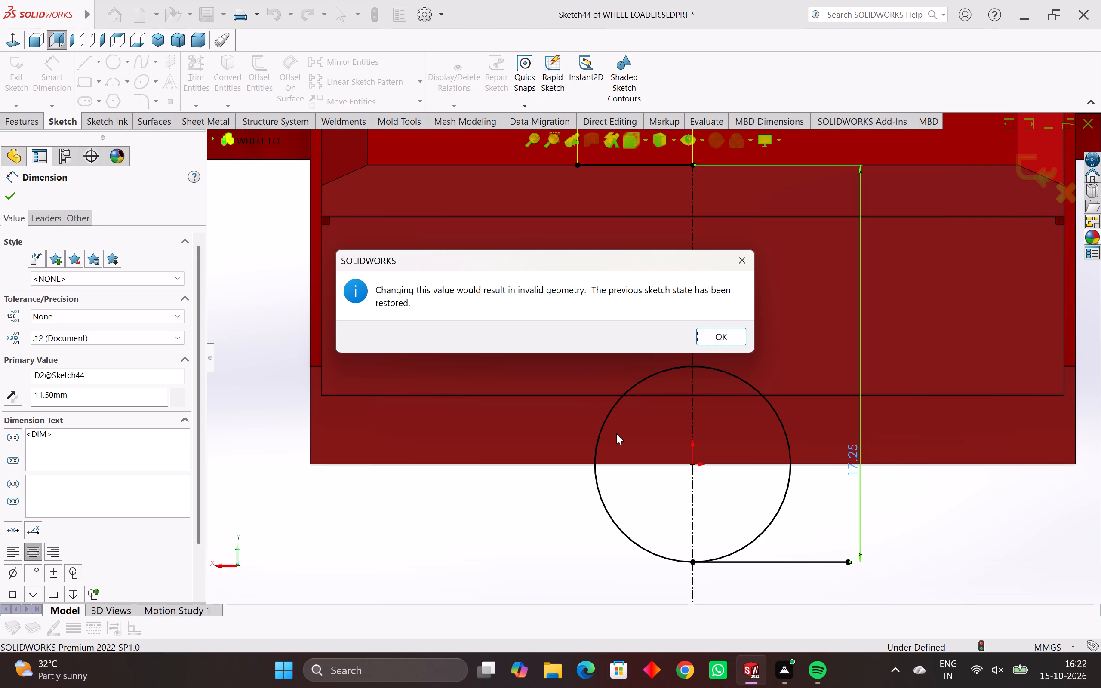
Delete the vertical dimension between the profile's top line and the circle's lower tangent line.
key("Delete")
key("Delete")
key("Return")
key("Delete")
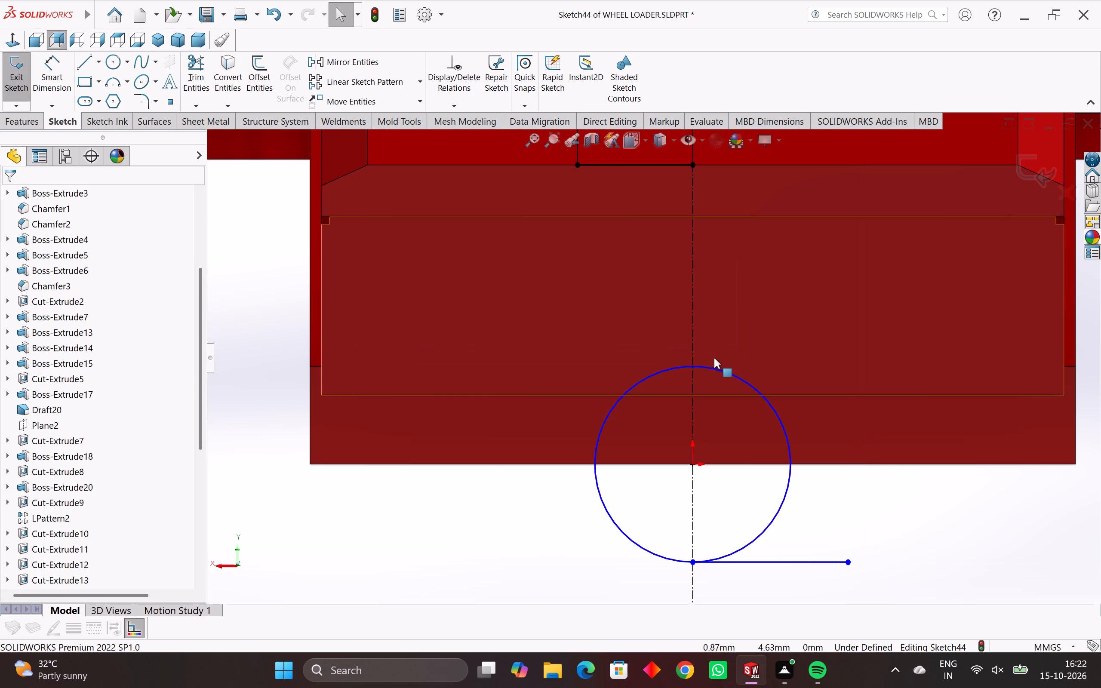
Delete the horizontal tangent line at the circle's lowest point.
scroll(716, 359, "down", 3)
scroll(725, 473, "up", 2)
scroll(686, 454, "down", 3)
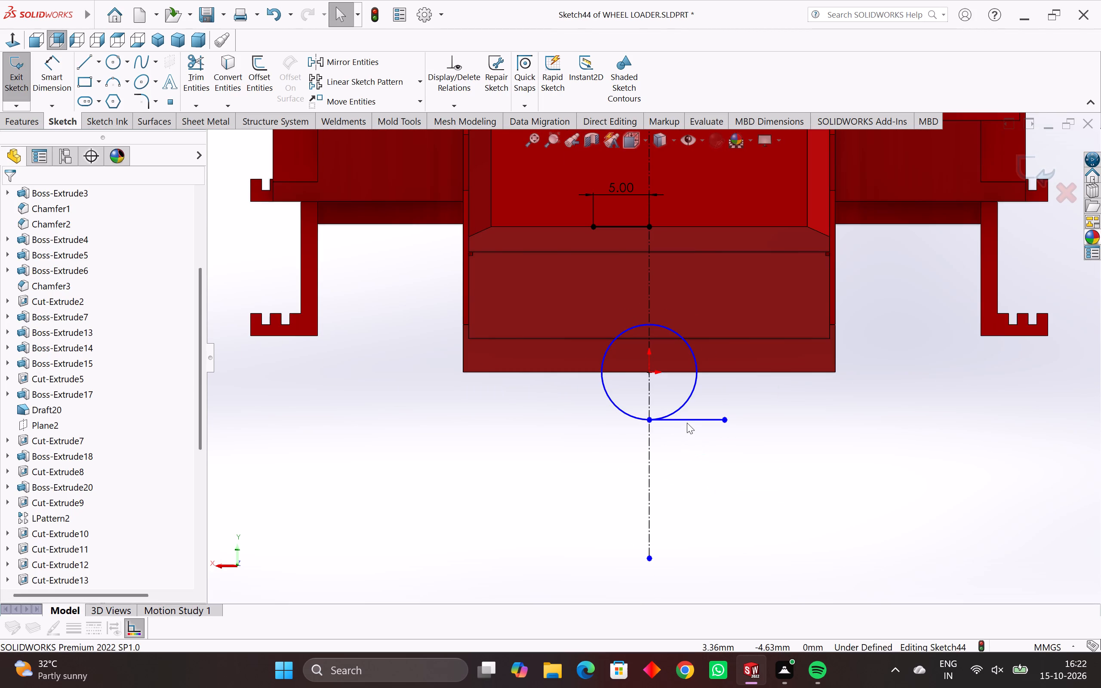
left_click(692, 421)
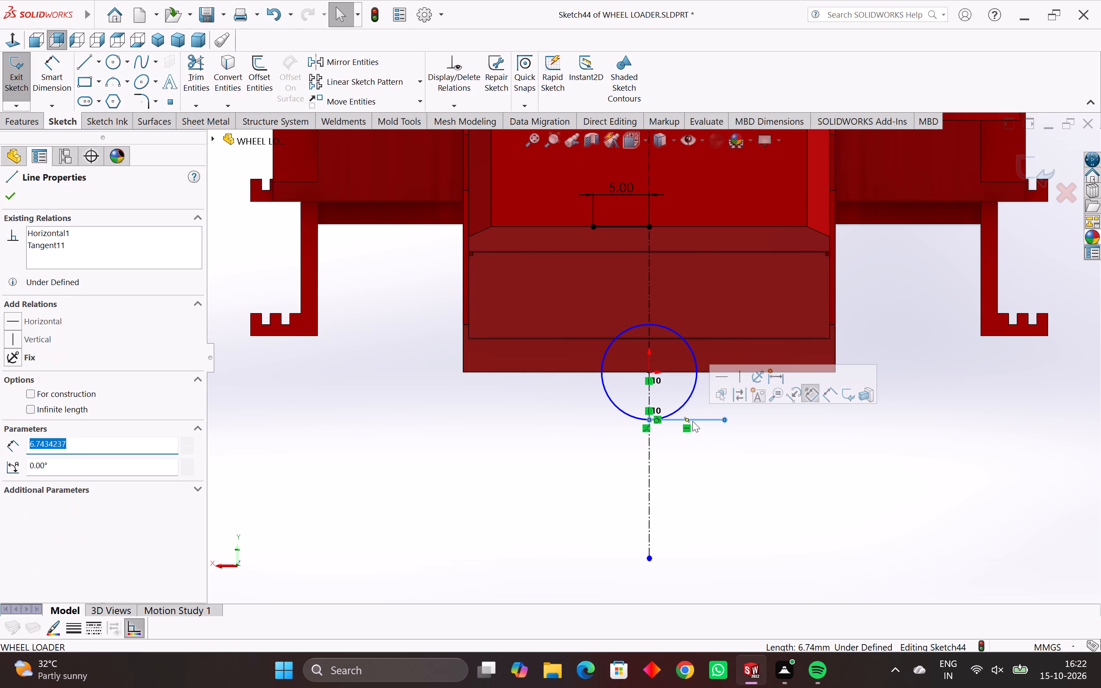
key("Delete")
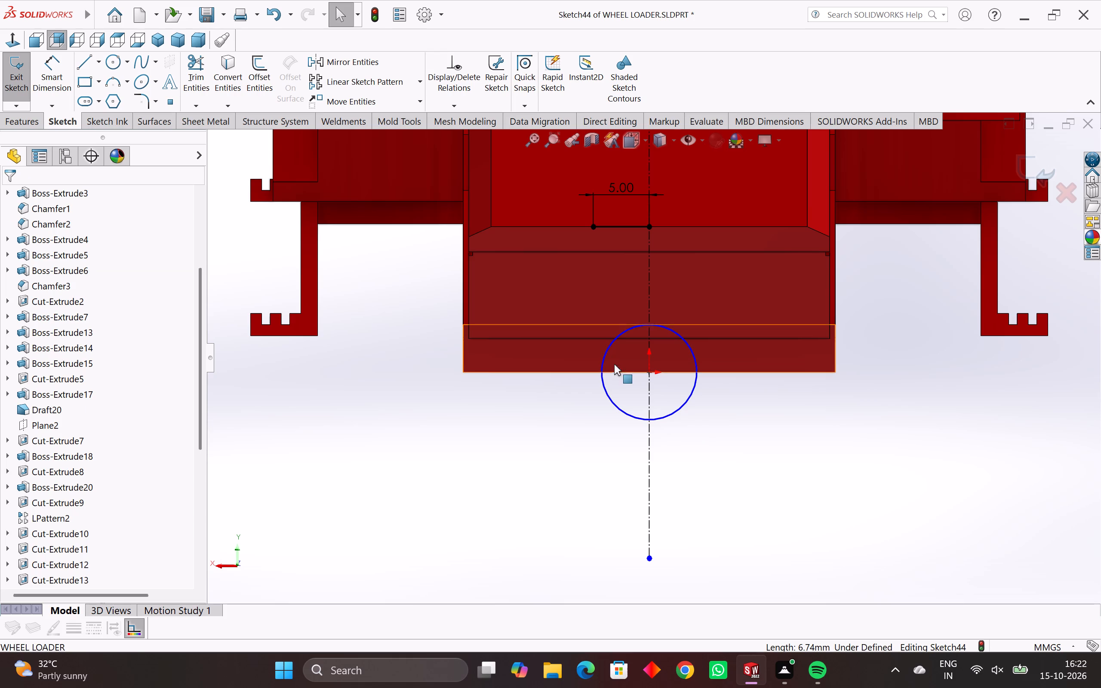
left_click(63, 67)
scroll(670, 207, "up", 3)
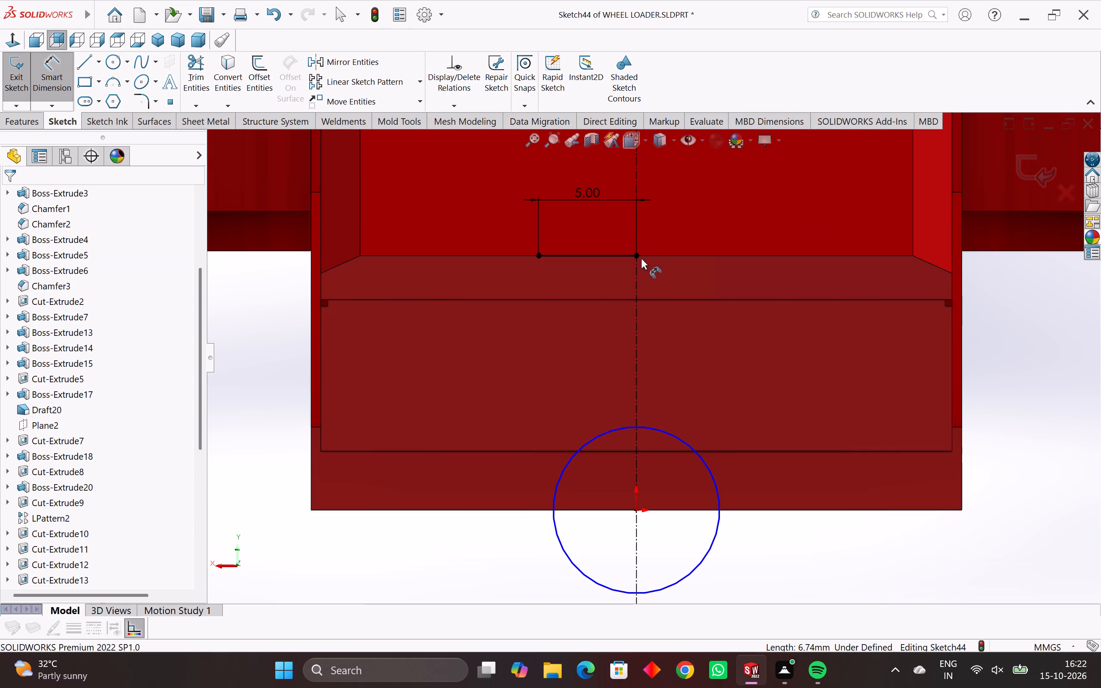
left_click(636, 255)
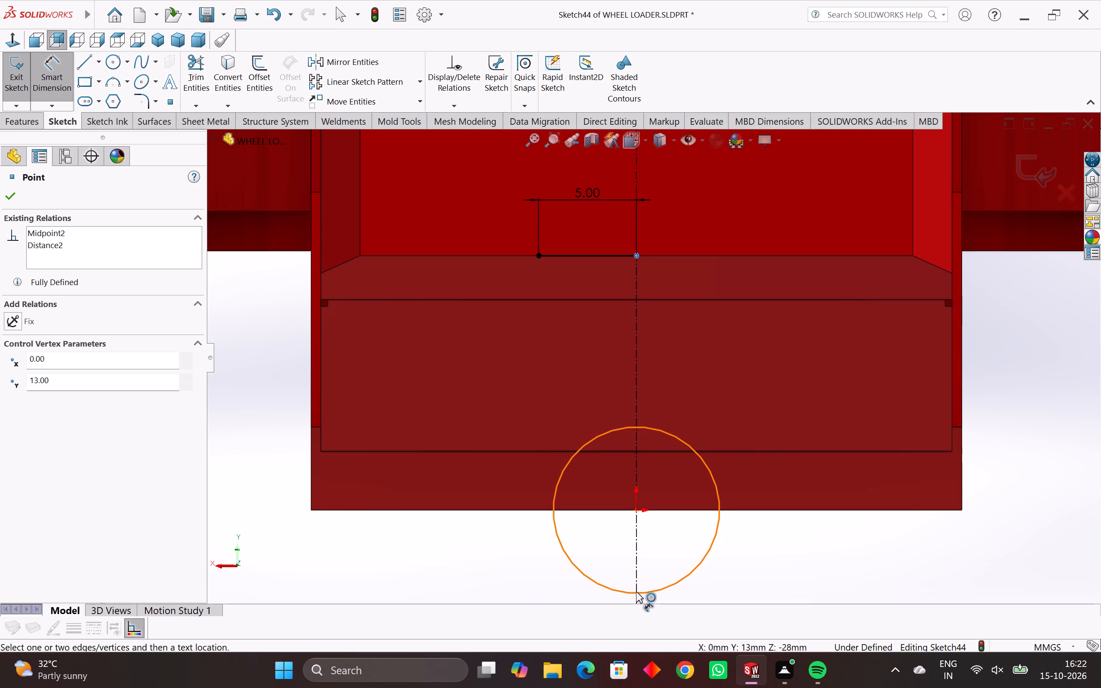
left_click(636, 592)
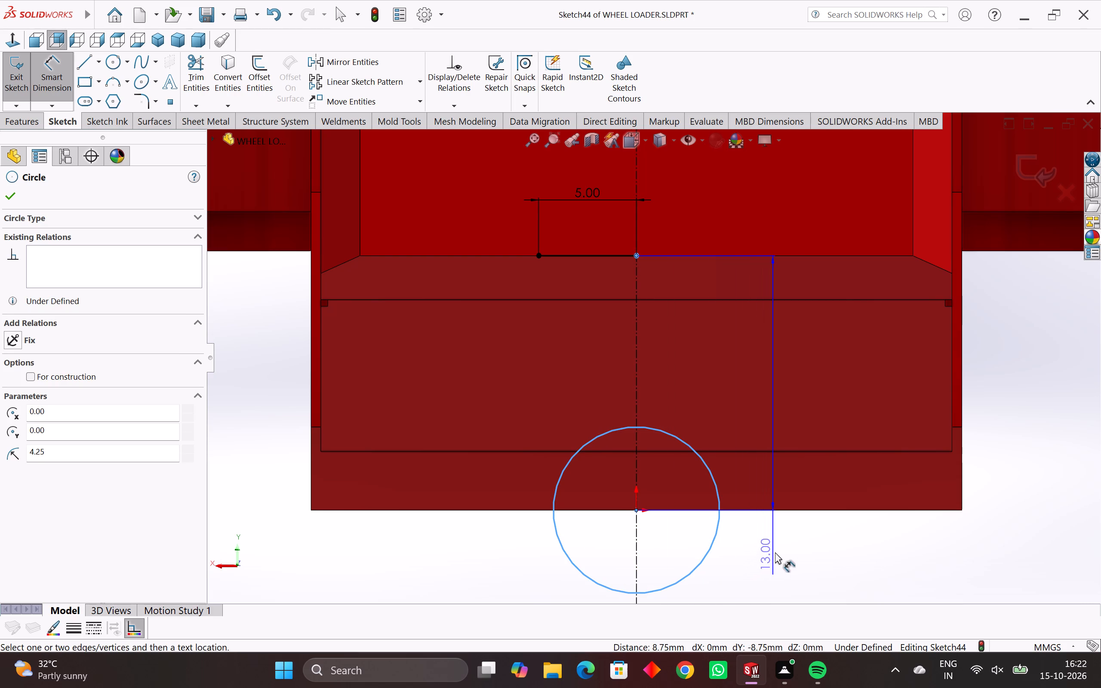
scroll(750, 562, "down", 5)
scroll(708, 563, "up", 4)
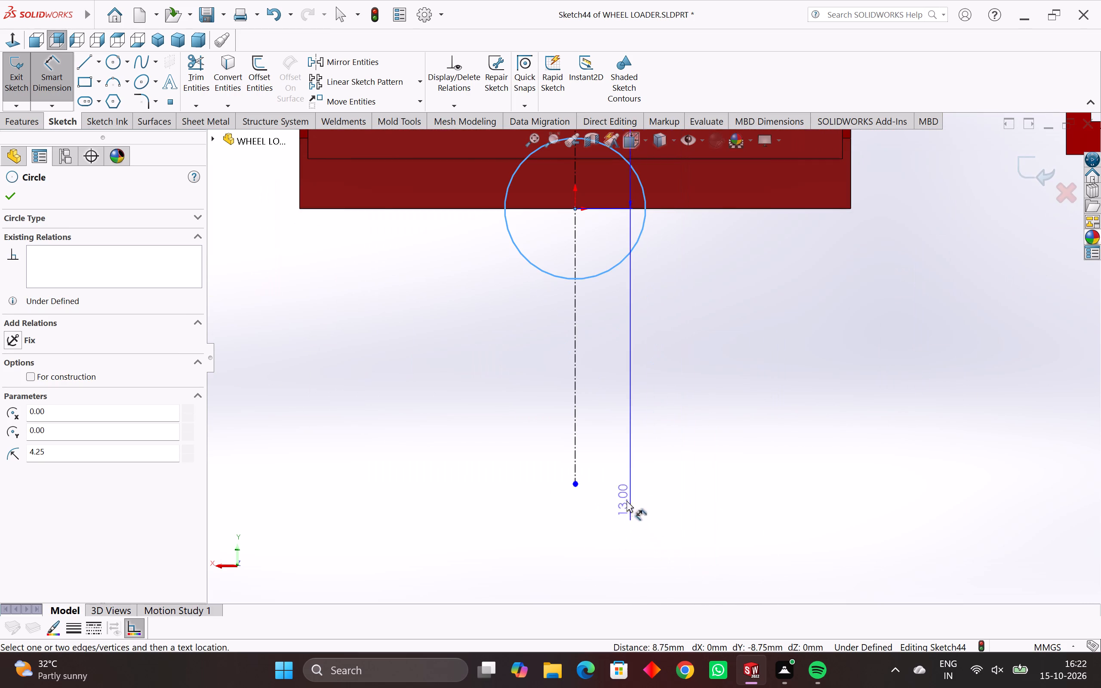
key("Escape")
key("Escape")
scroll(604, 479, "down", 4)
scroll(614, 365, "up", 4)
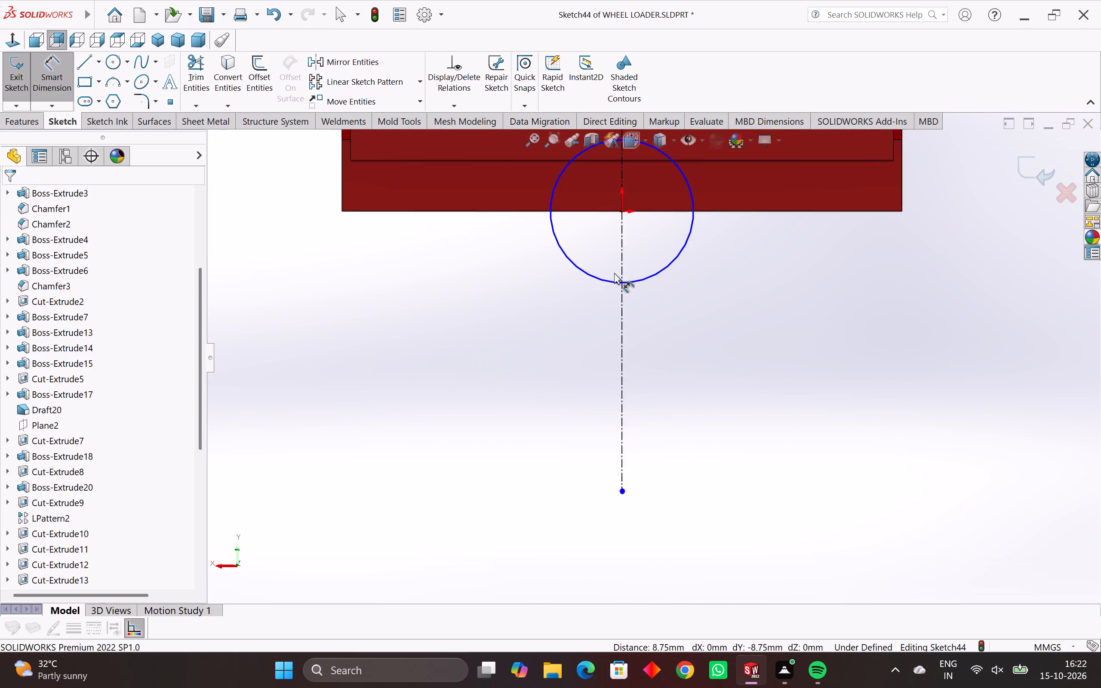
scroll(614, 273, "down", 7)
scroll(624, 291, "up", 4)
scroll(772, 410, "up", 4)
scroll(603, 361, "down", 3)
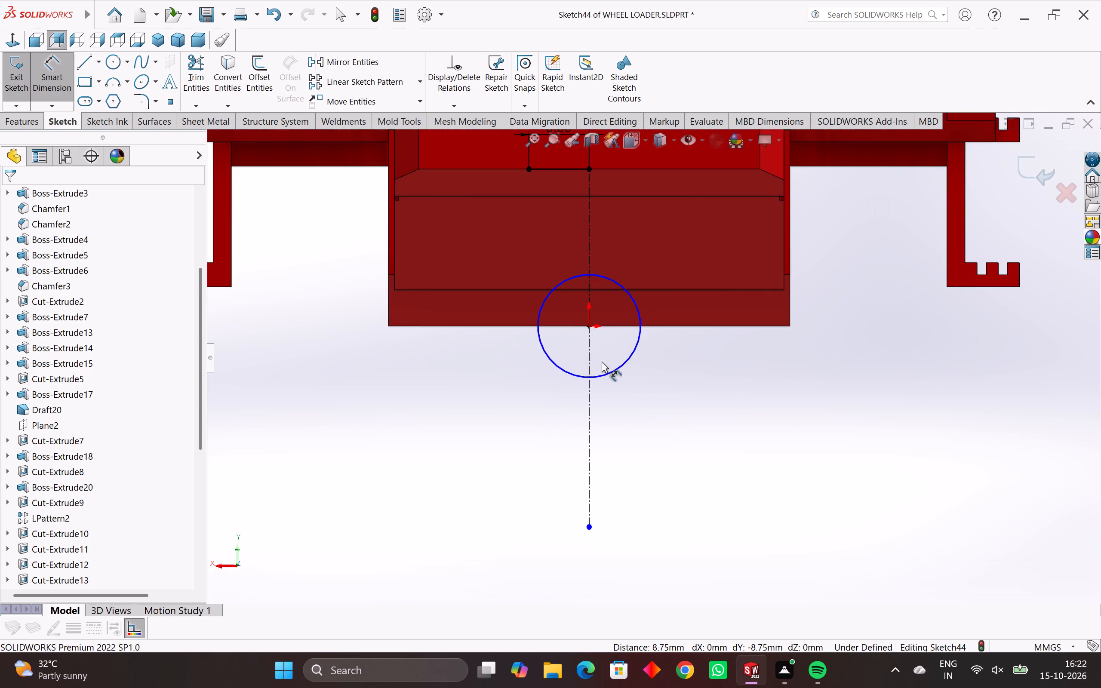
Roll the sketch back to the state with the slanted side line ending on the circle, without the lower tangent line, vertical dimension and circle diameter dimension.
key("ctrl+z")
key("ctrl+z")
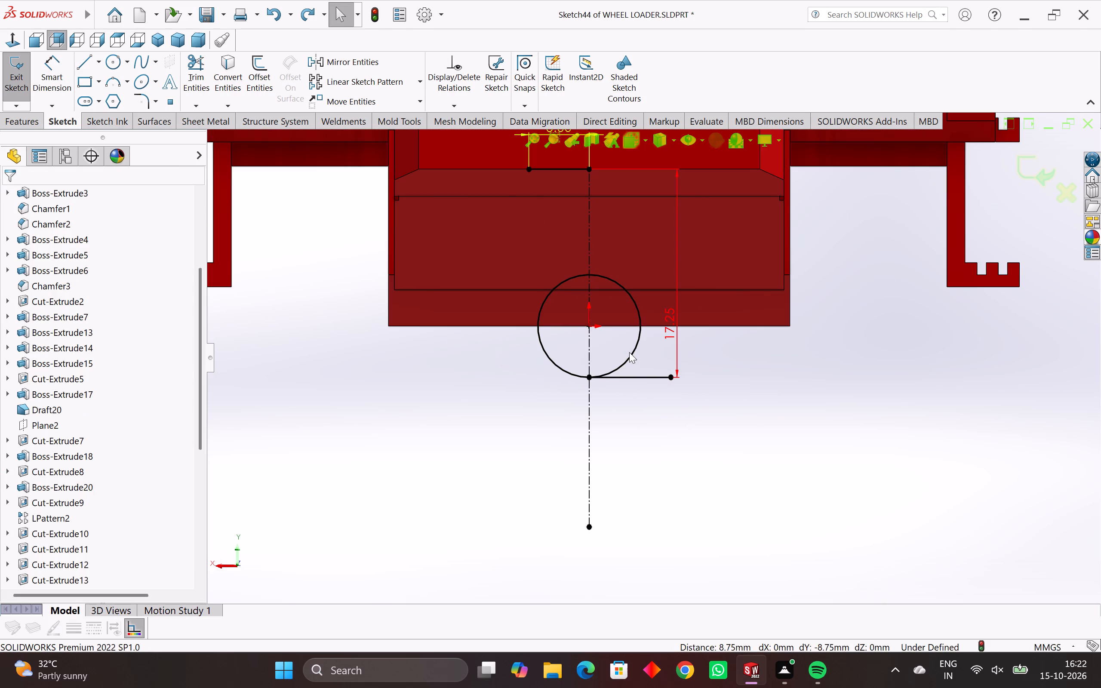
key("ctrl+z")
key("ctrl+z")
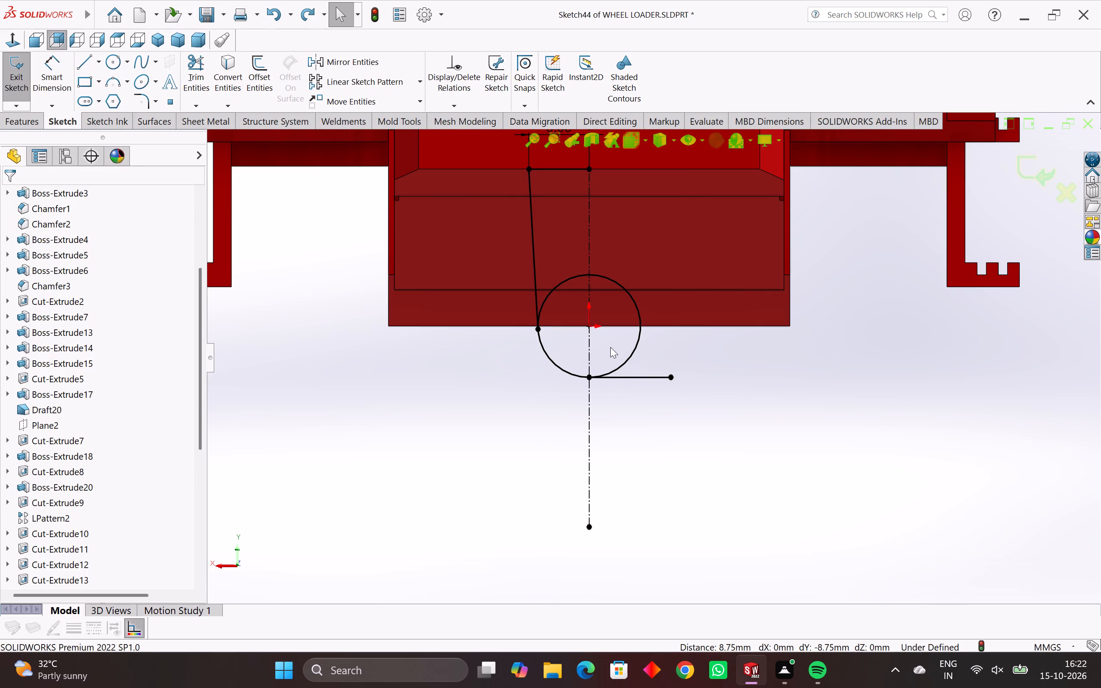
key("ctrl+z")
key("ctrl+z")
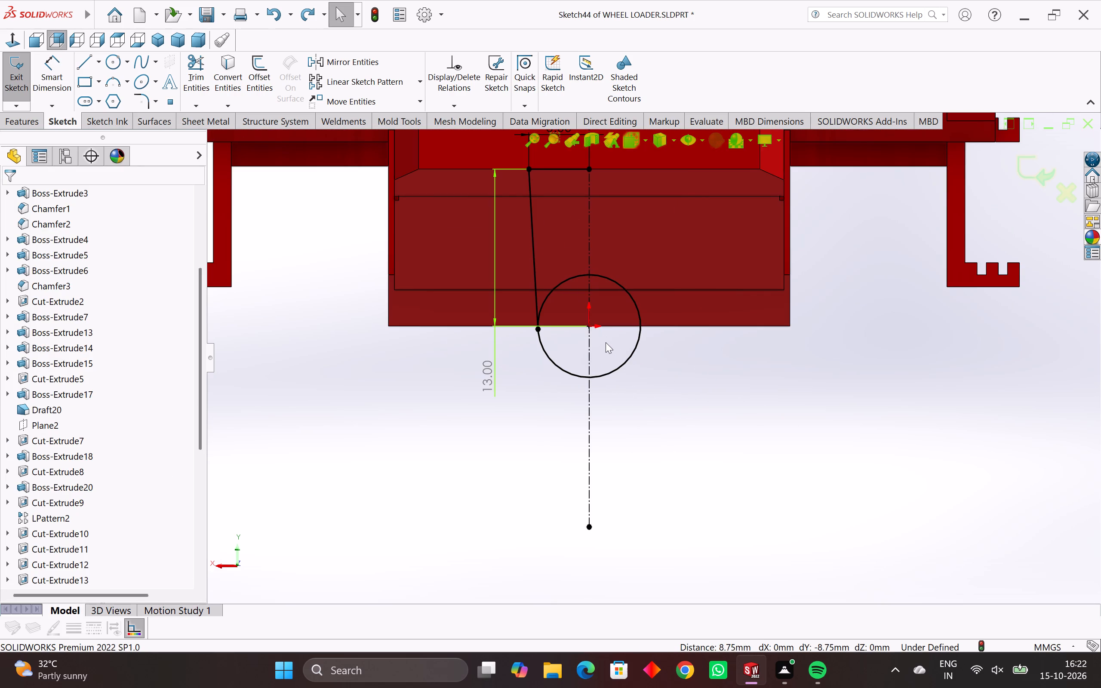
key("ctrl+z")
key("ctrl+z")
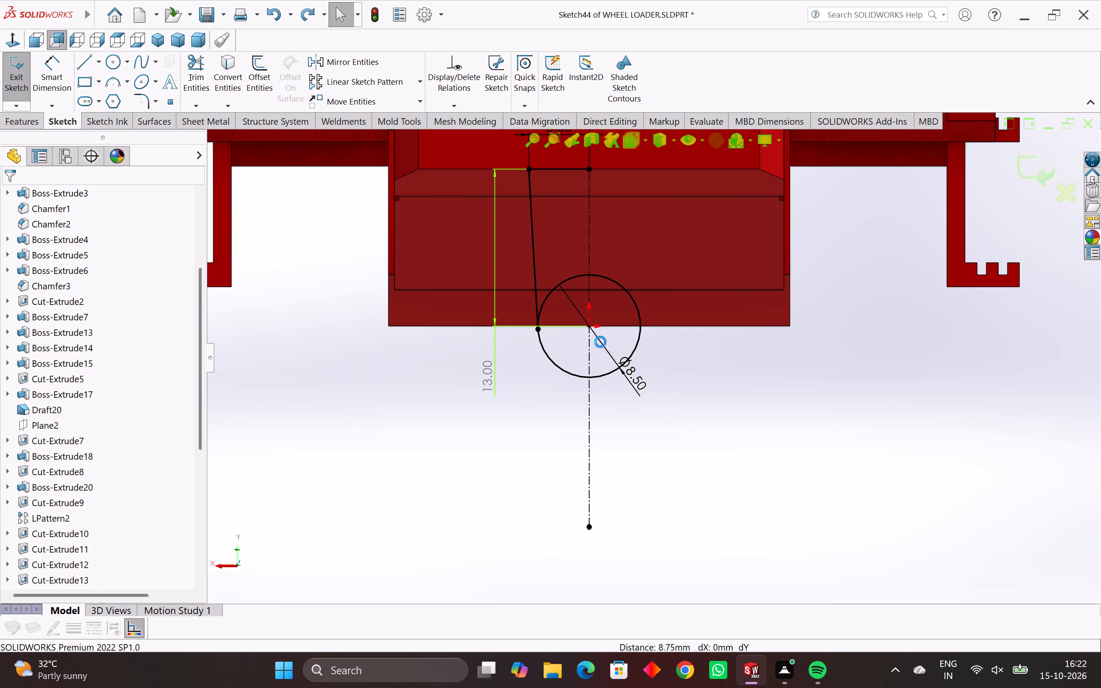
key("ctrl+z")
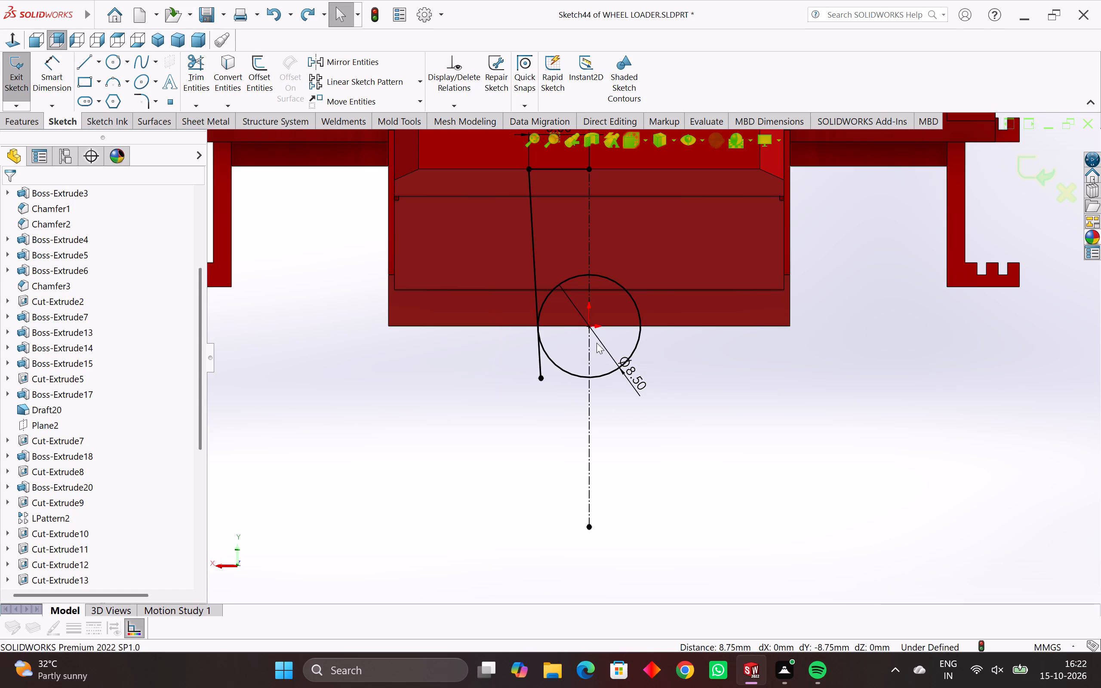
key("ctrl+y")
key("ctrl+y")
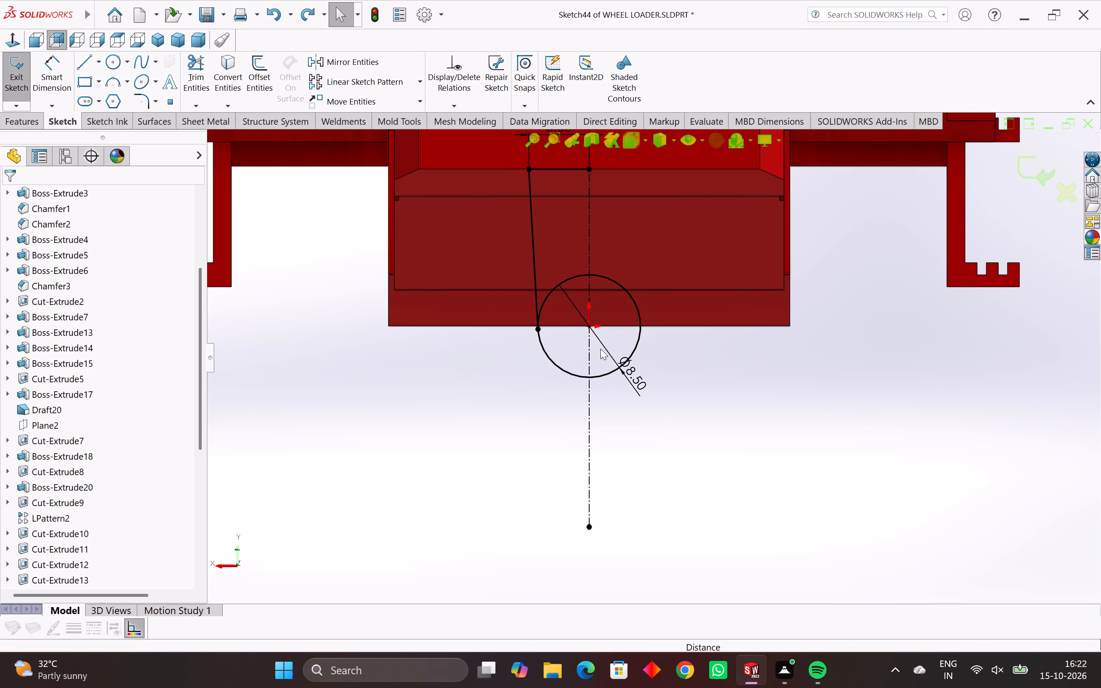
key("ctrl+y")
key("ctrl+y")
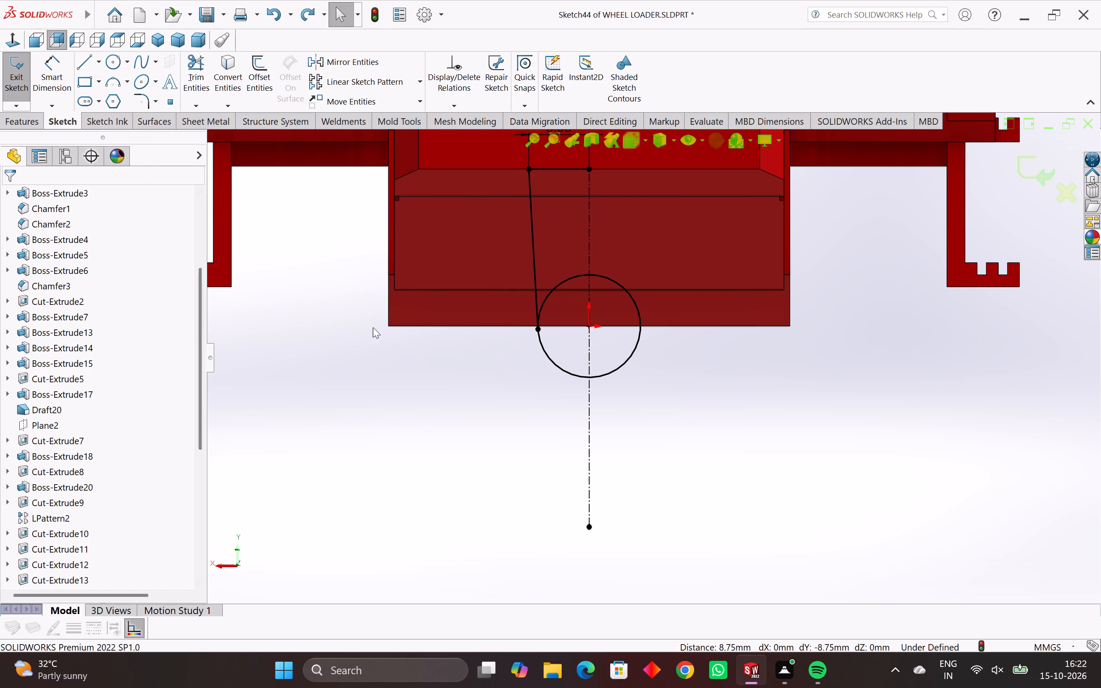
Mirror the slanted side line and the top line about the vertical centreline, keeping the originals.
left_click(392, 62)
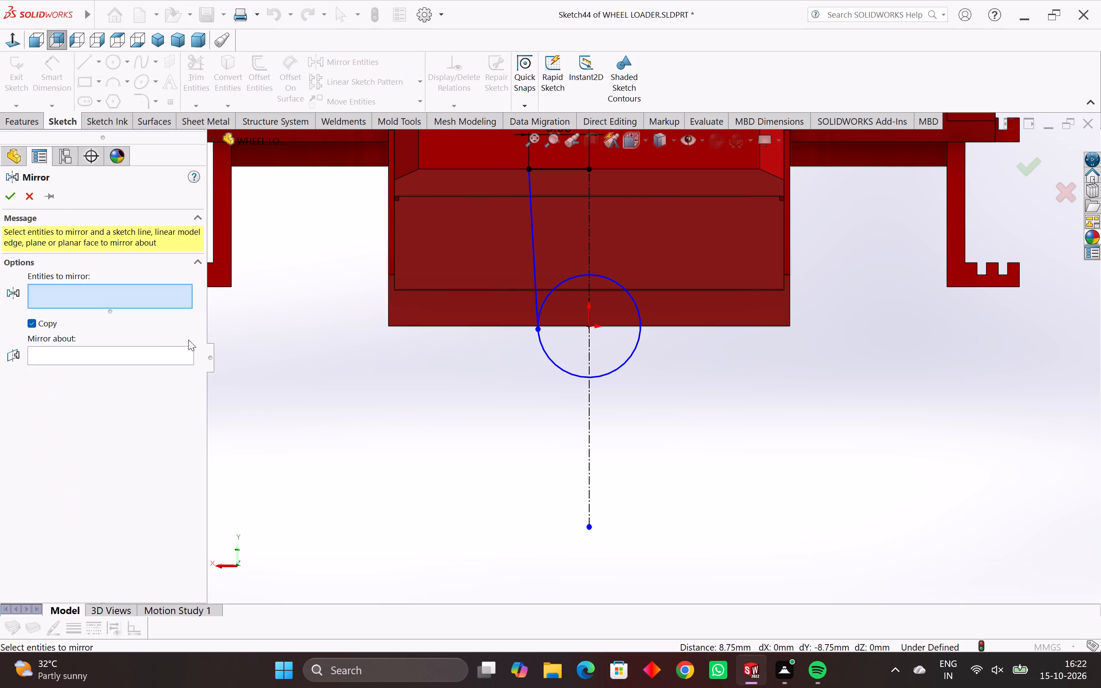
left_click(128, 290)
left_click(532, 261)
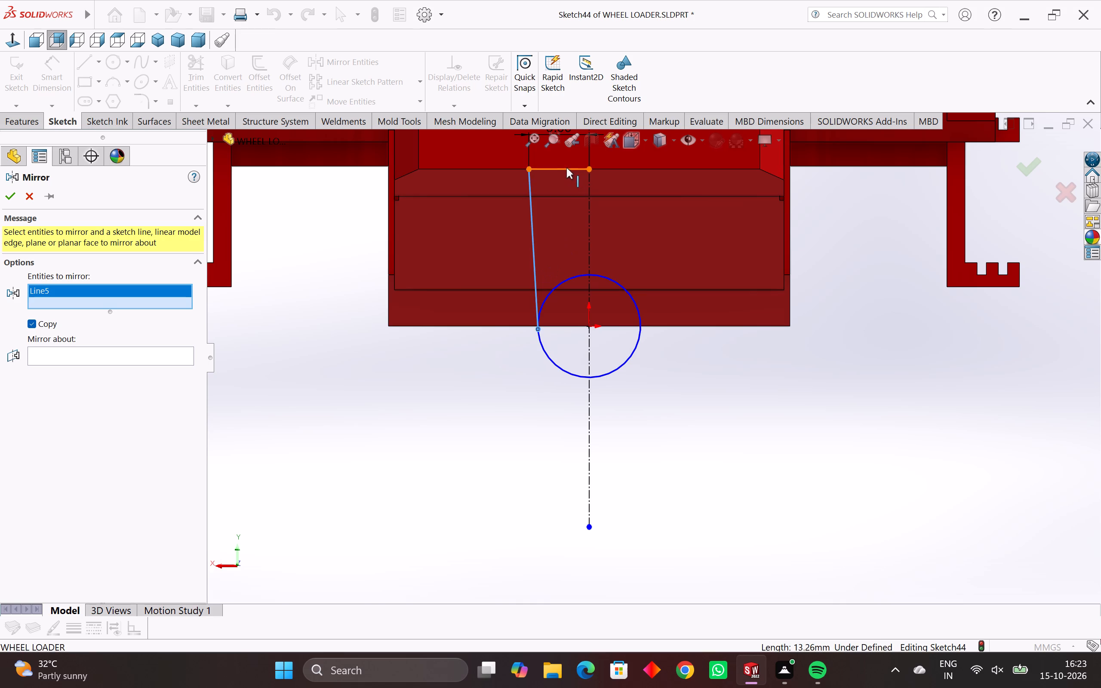
left_click(566, 168)
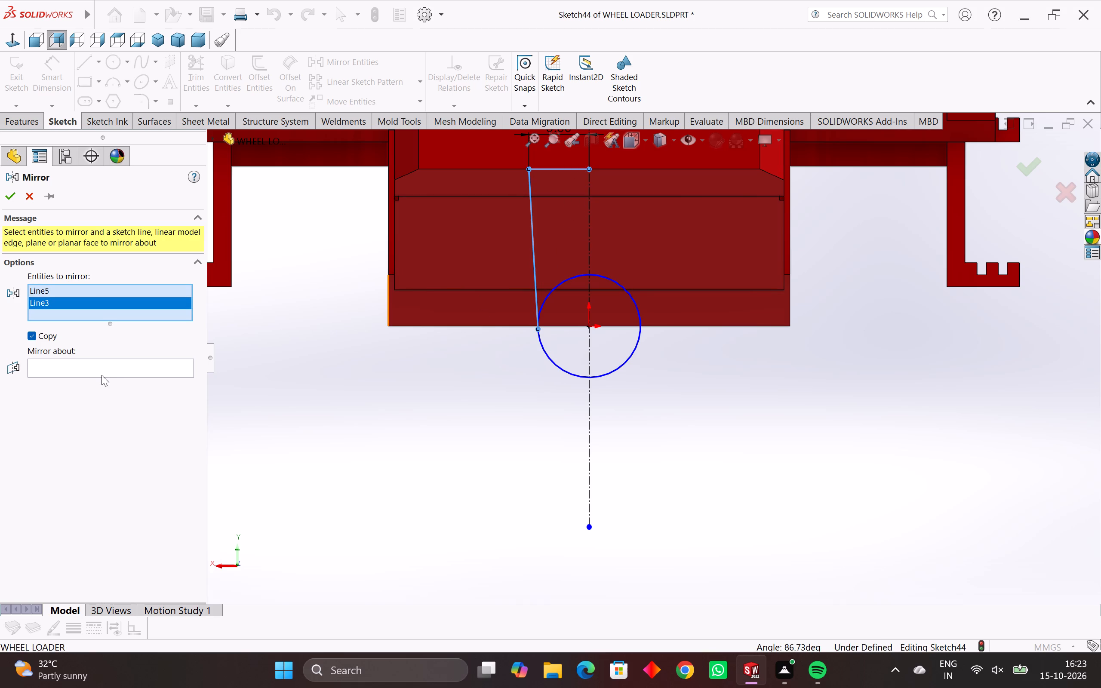
left_click(109, 366)
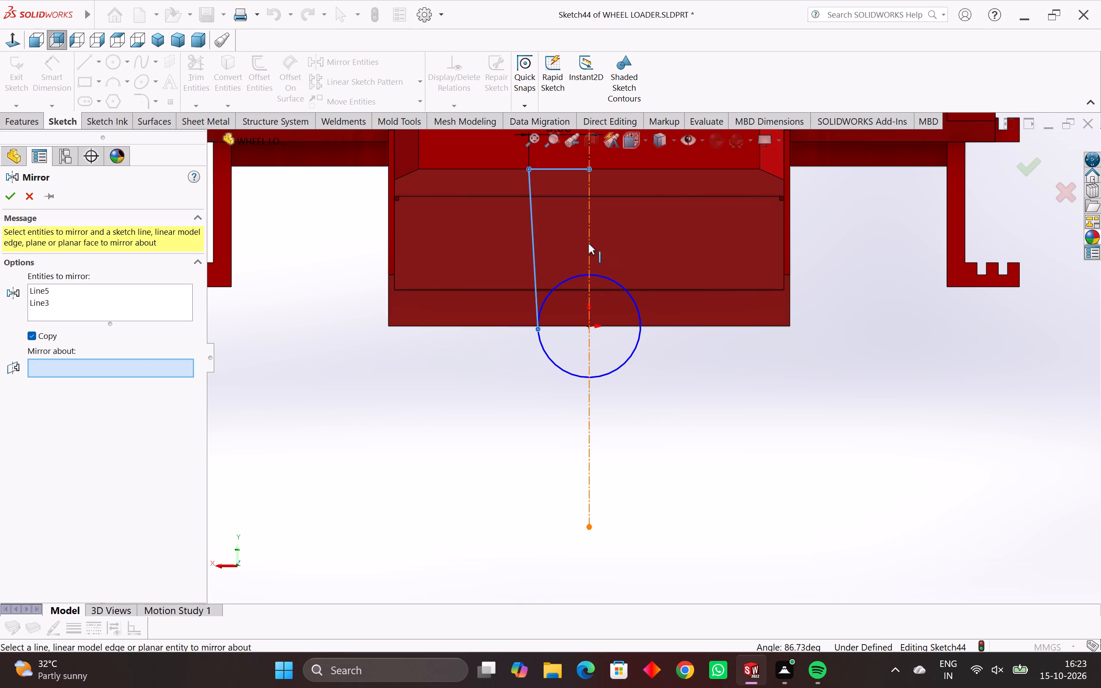
left_click(588, 243)
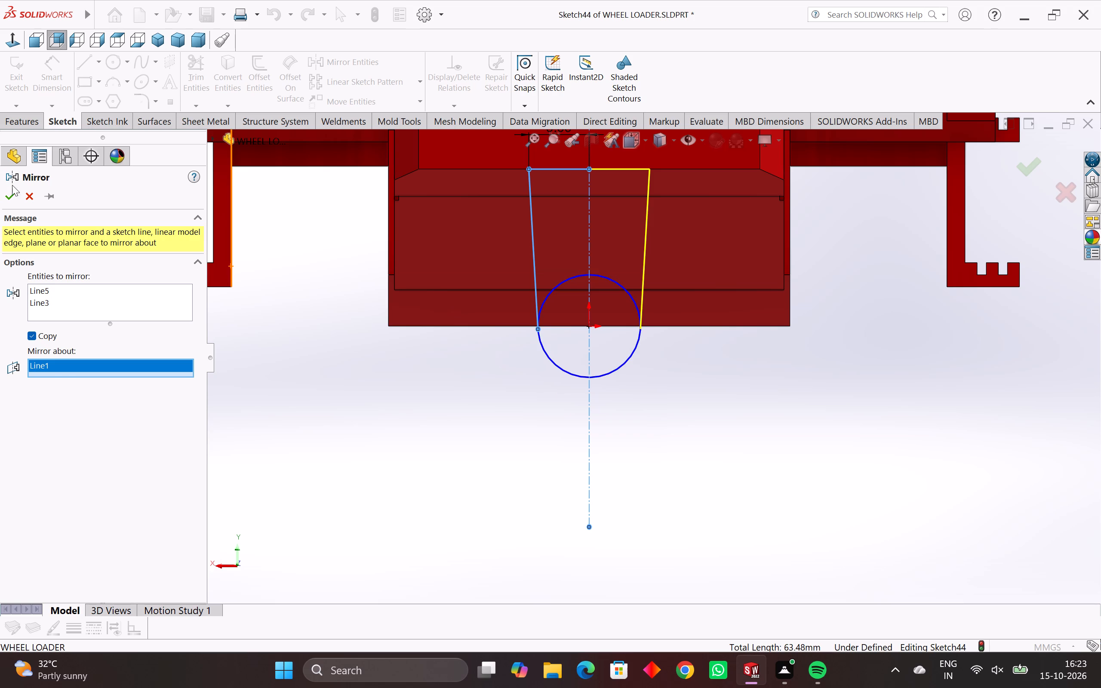
left_click(9, 197)
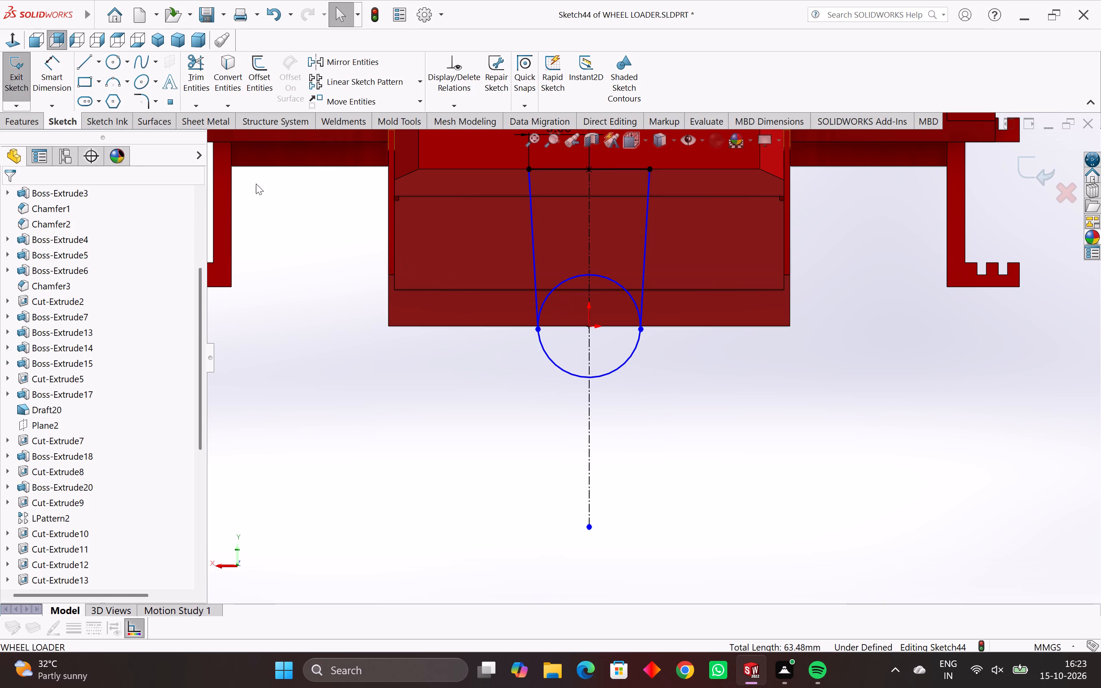
Trim away the circle's upper arc between the two slanted side lines, leaving the lower arc as the profile's rounded end.
left_click(194, 58)
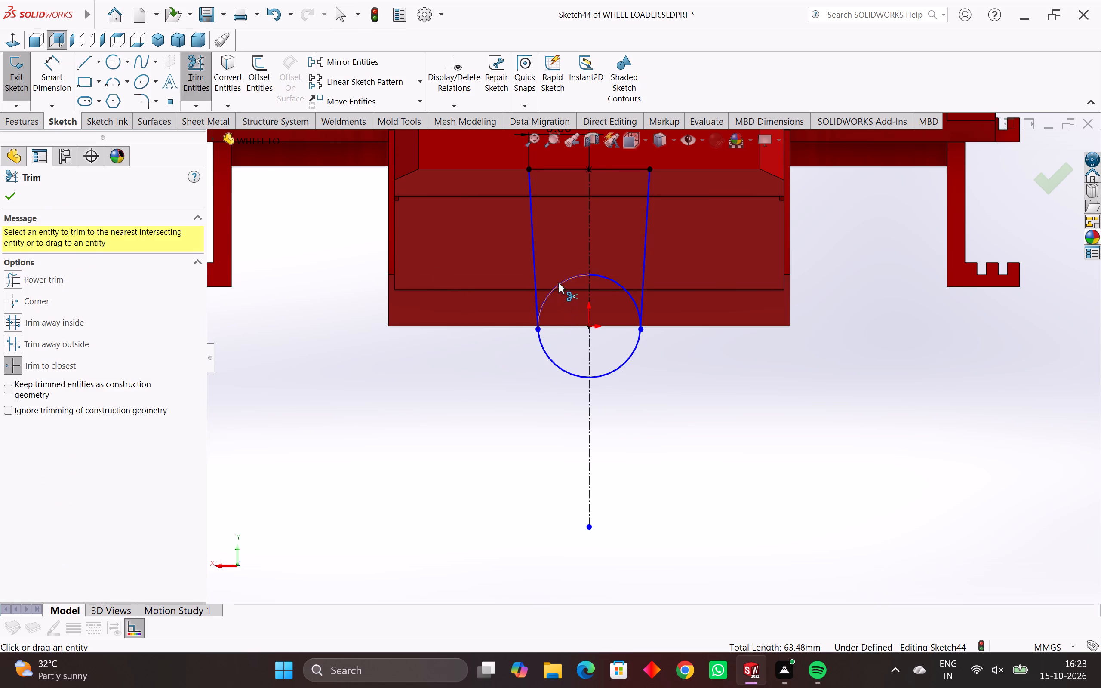
left_click(558, 283)
left_click(616, 283)
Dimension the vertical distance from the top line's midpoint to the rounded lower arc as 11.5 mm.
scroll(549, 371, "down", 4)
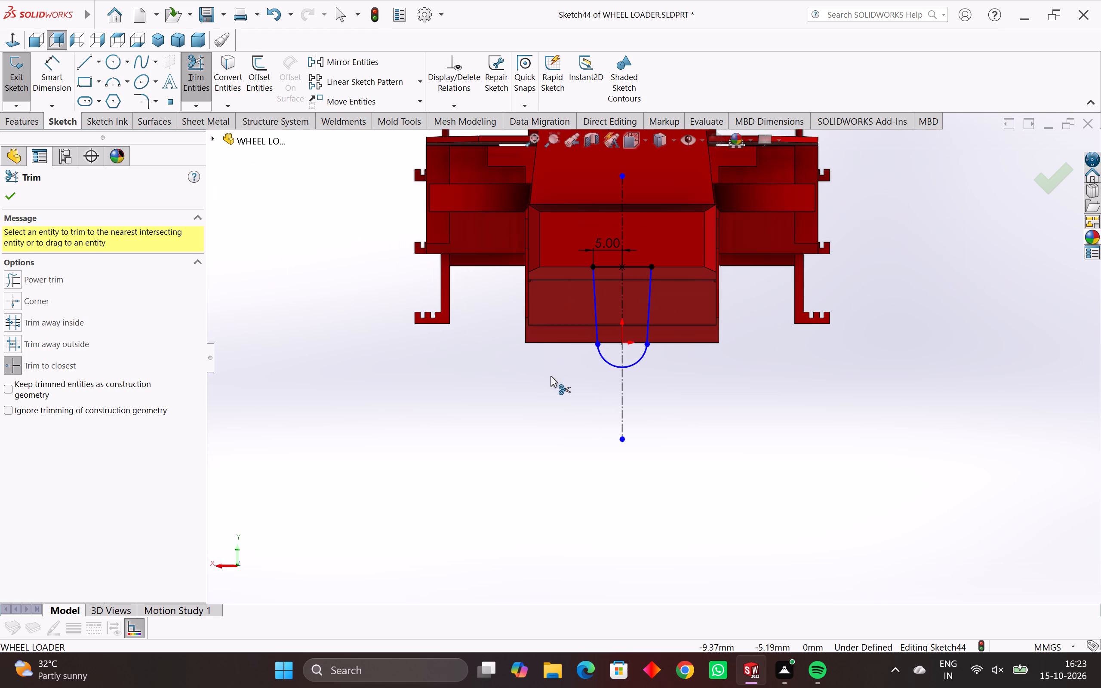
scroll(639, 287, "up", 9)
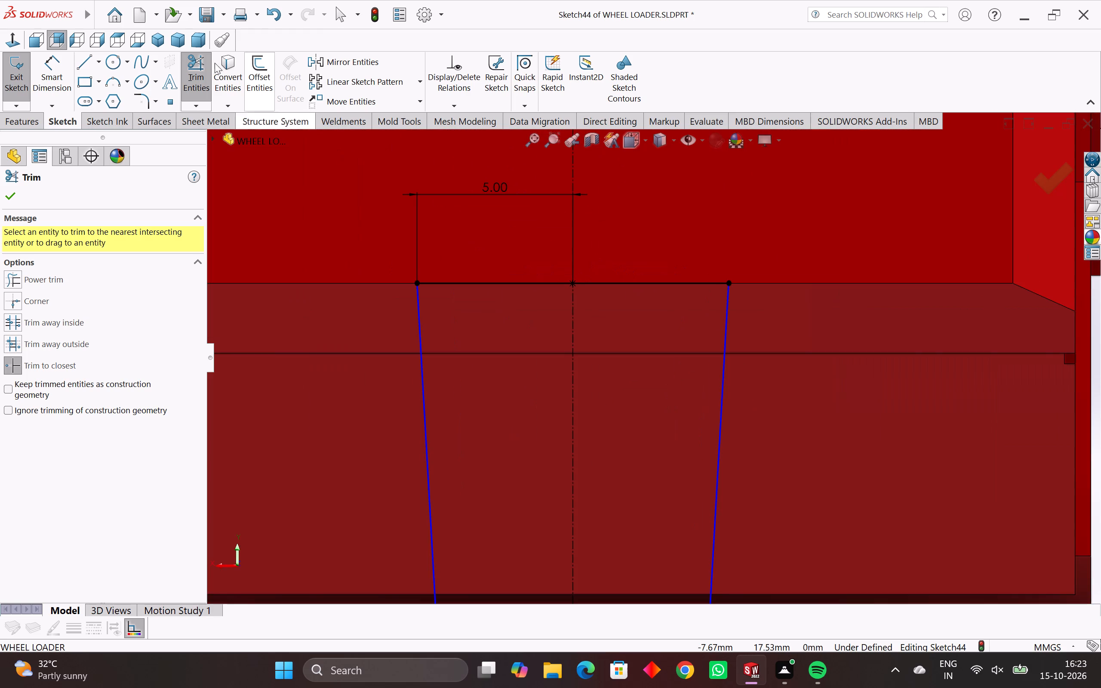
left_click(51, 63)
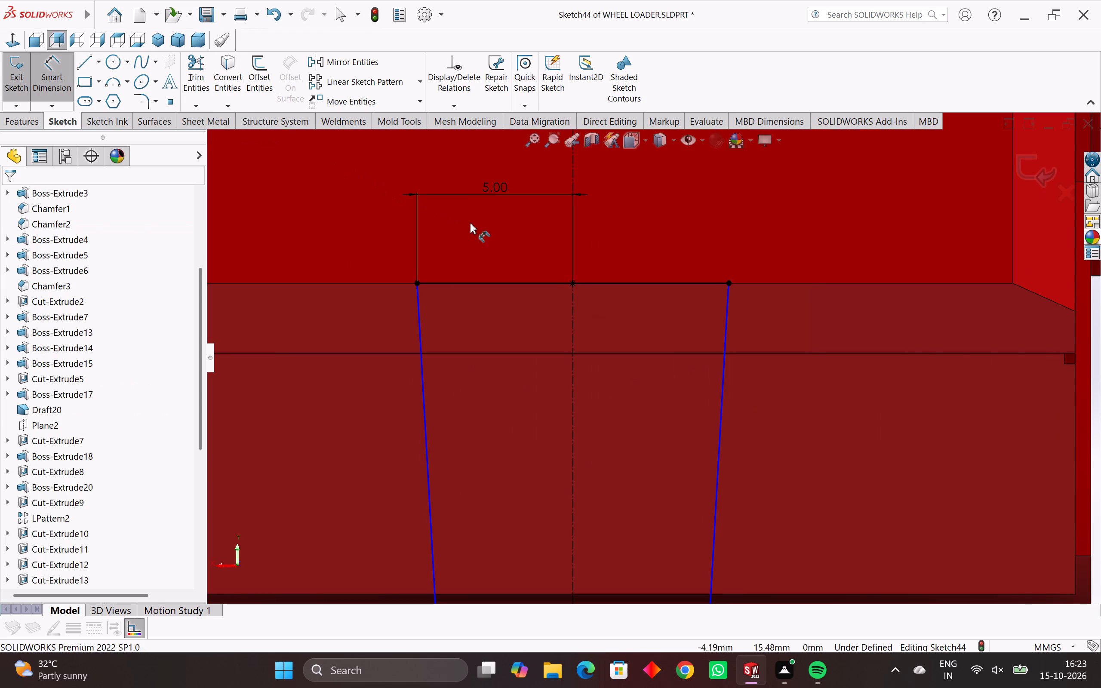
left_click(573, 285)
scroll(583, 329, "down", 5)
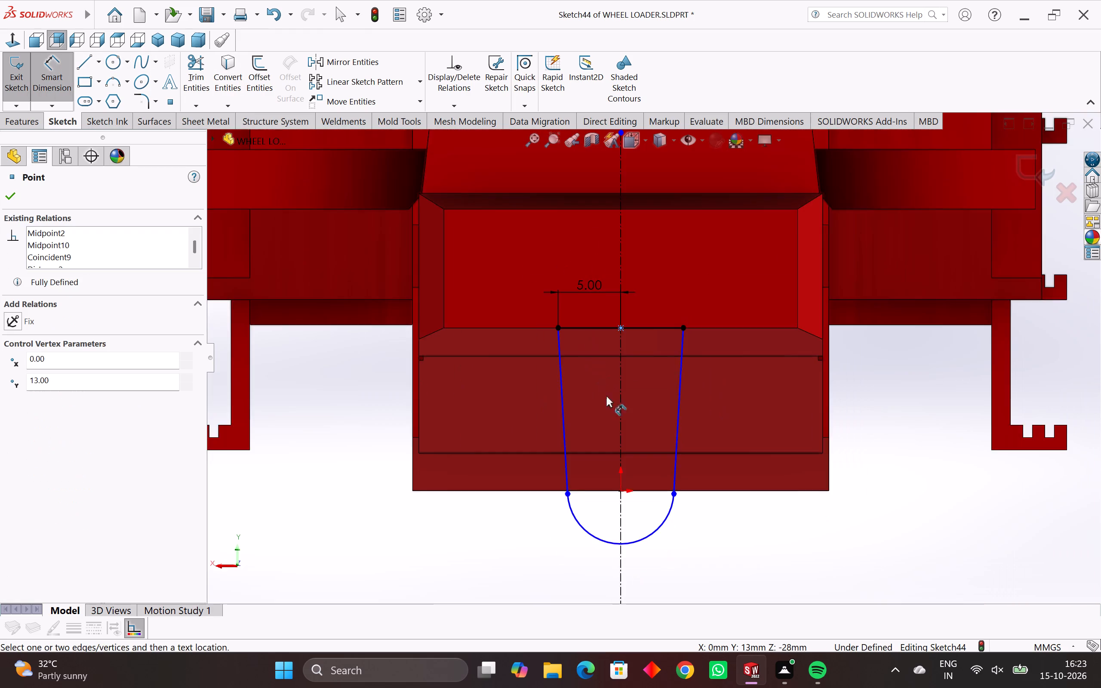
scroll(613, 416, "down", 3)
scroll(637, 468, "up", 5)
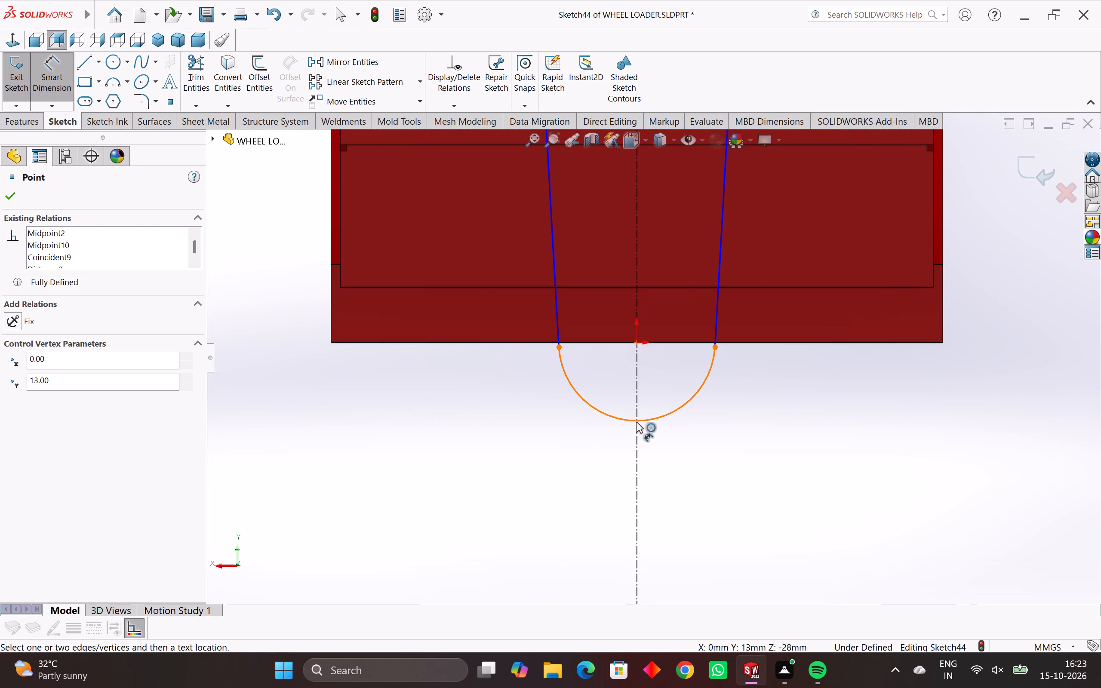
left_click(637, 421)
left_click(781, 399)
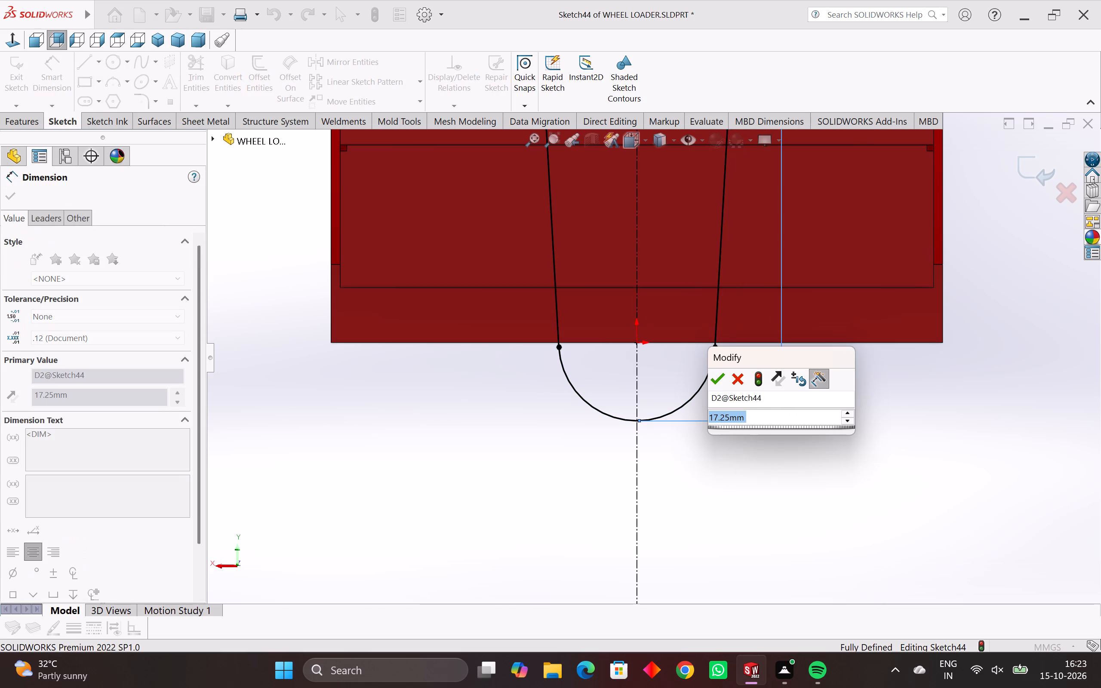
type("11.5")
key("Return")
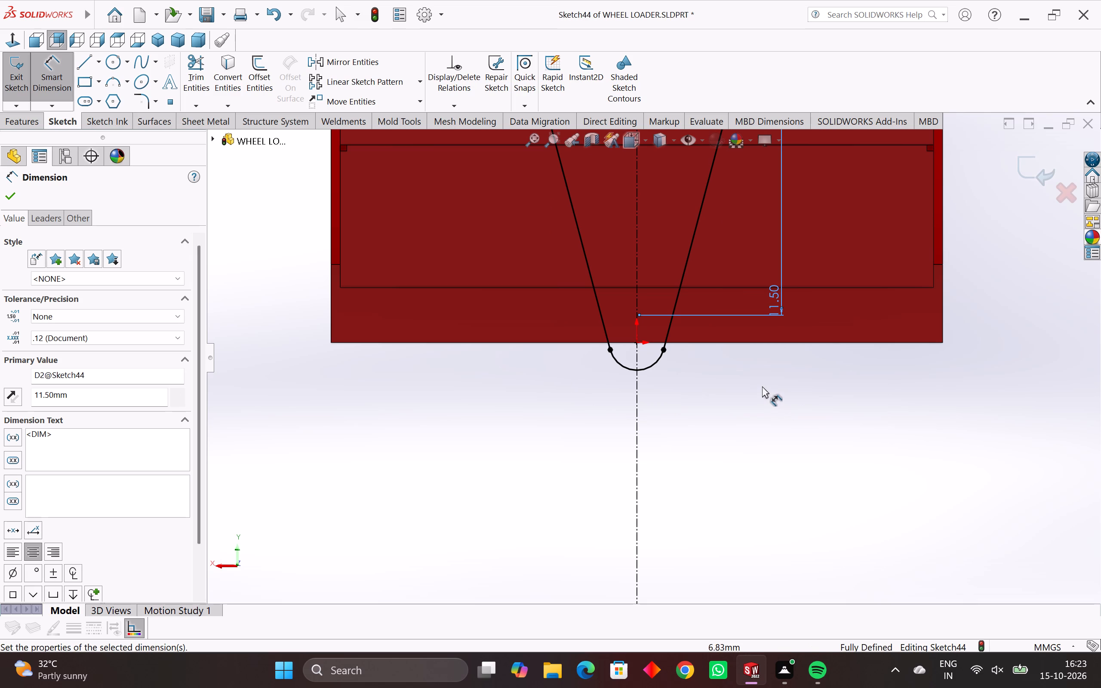
Undo the sketch edits back to the state with the centreline, top line and slanted side line but no circle.
key("ctrl+z")
key("ctrl+z")
key("ctrl+z")
key("ctrl+z")
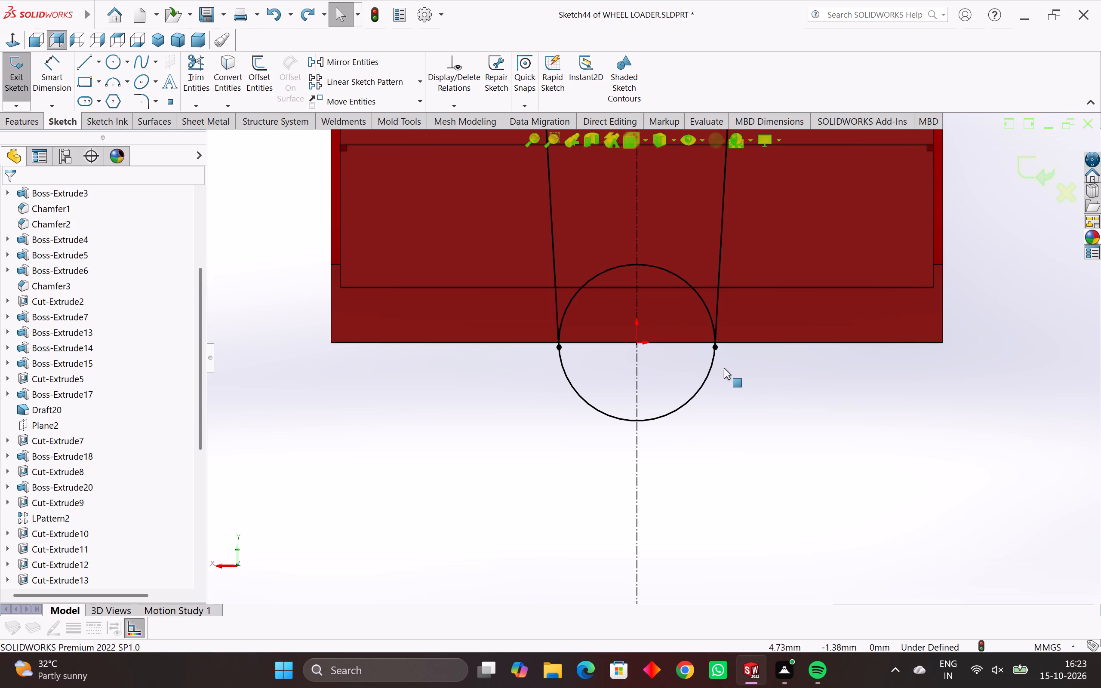
key("ctrl+z")
key("ctrl+z")
key("ctrl+z")
key("ctrl+z")
key("ctrl+z")
key("ctrl+z")
key("ctrl+z")
key("ctrl+z")
key("ctrl+z")
key("ctrl+z")
key("ctrl+z")
key("ctrl+z")
key("ctrl+z")
key("ctrl+z")
key("ctrl+z")
key("ctrl+z")
key("ctrl+z")
key("ctrl+z")
key("ctrl+z")
key("ctrl+z")
key("ctrl+z")
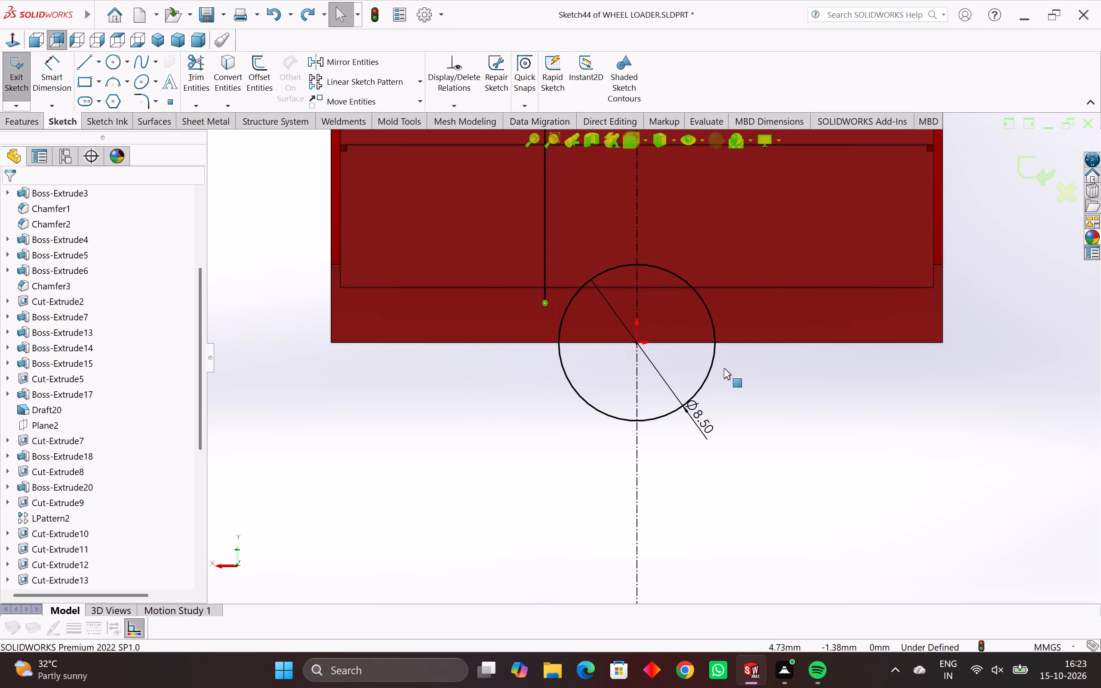
key("Escape")
key("Escape")
key("Escape")
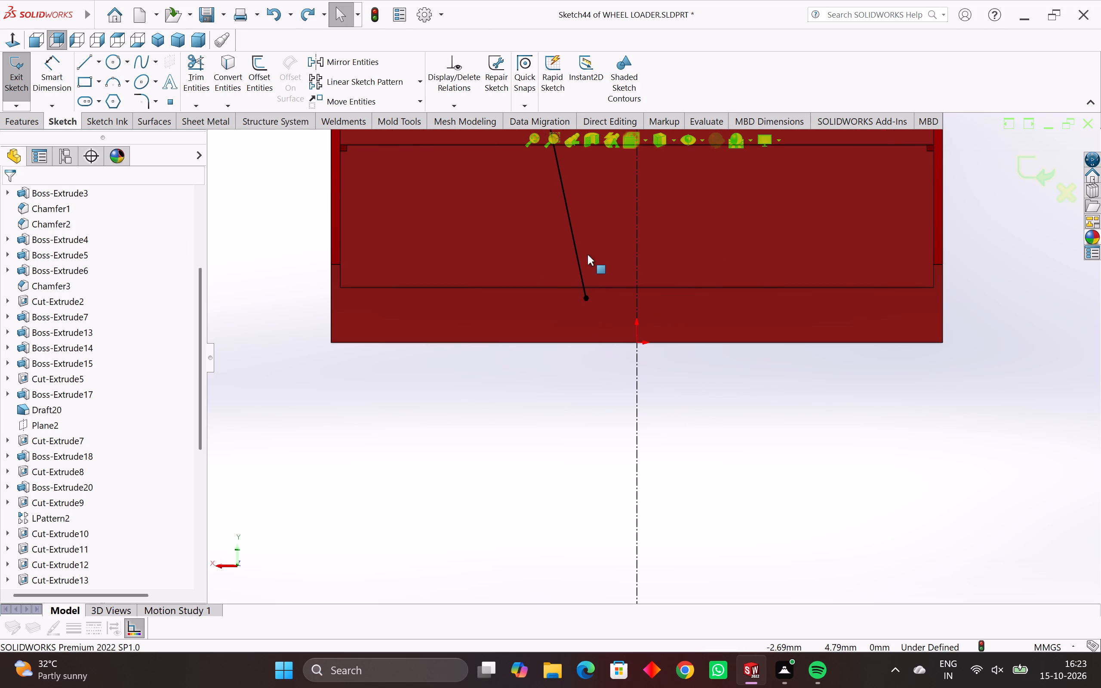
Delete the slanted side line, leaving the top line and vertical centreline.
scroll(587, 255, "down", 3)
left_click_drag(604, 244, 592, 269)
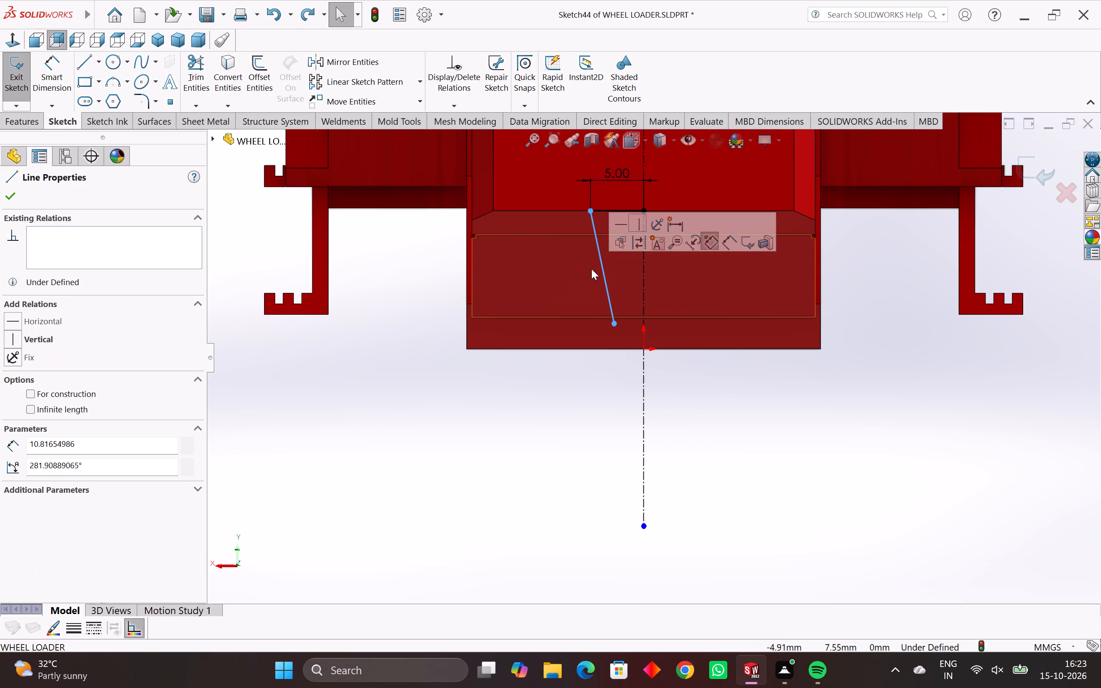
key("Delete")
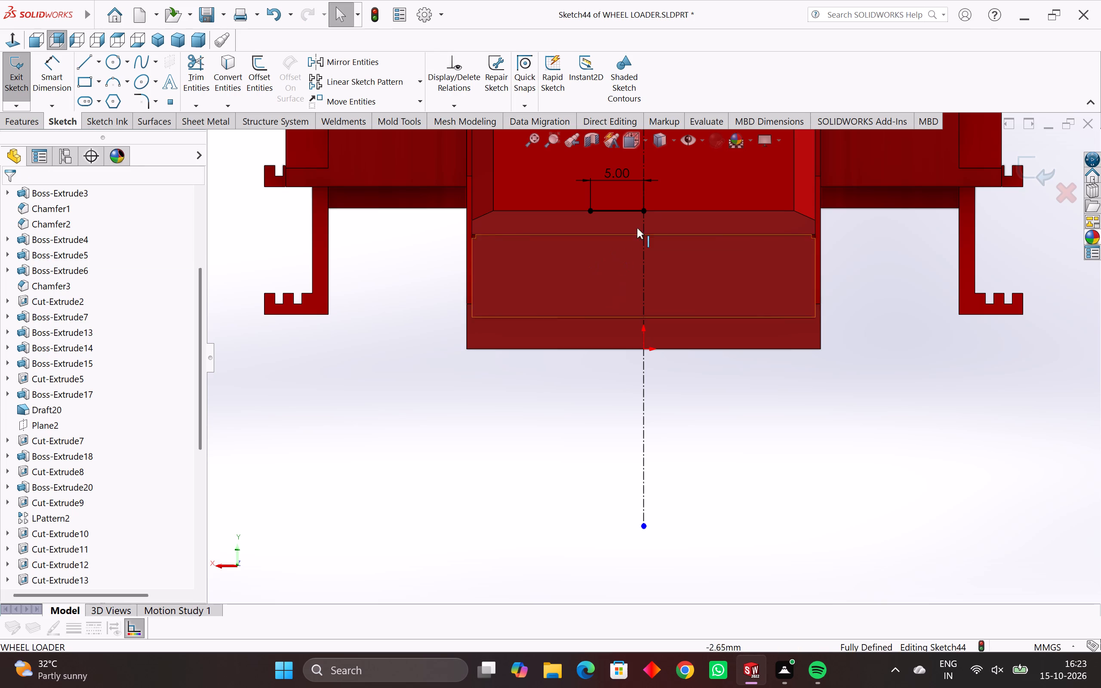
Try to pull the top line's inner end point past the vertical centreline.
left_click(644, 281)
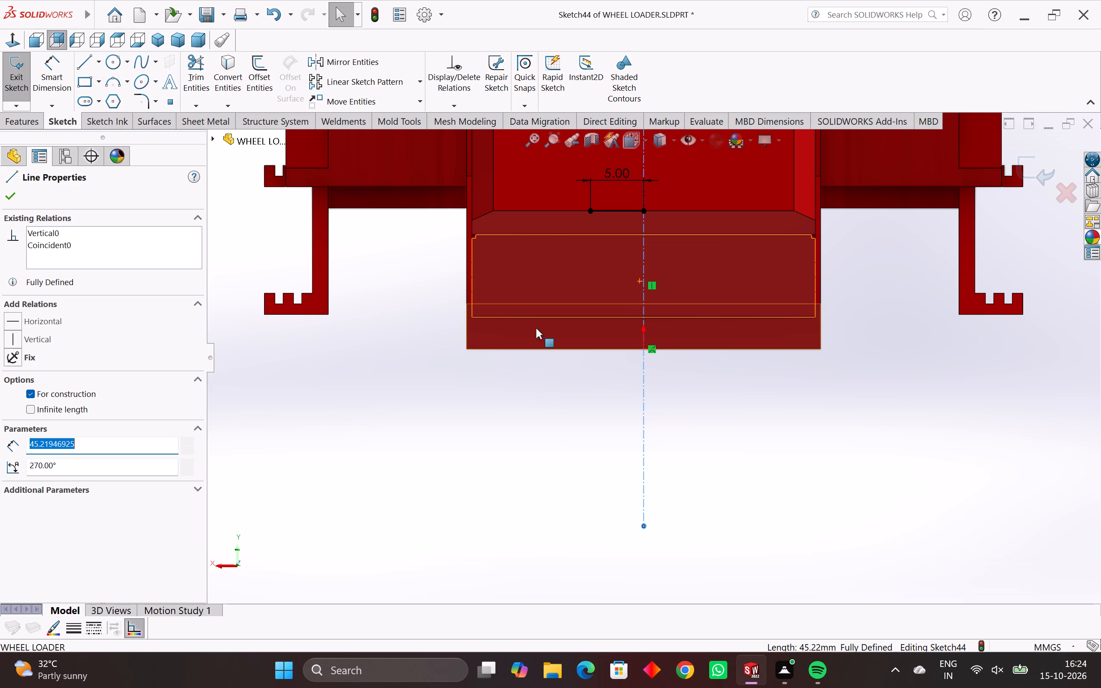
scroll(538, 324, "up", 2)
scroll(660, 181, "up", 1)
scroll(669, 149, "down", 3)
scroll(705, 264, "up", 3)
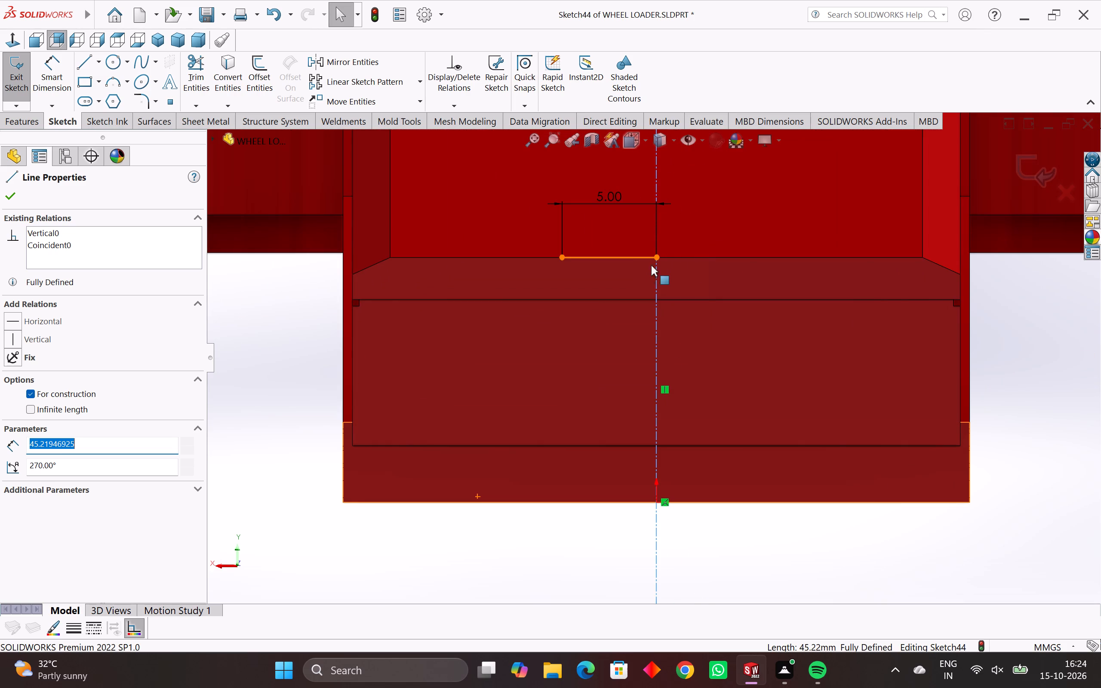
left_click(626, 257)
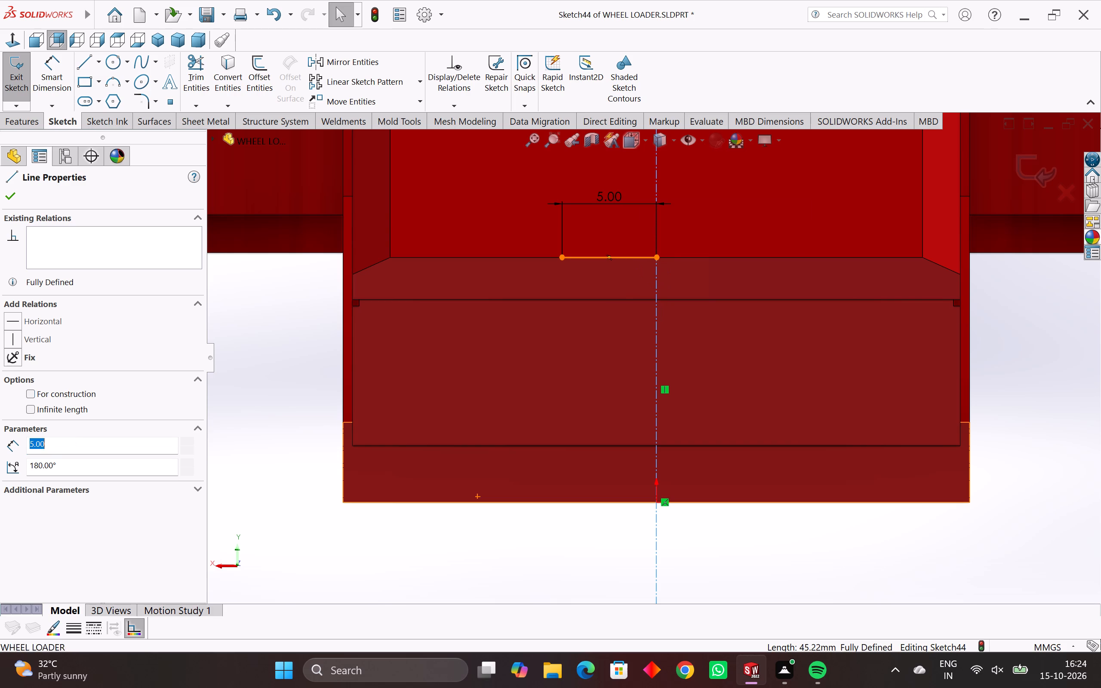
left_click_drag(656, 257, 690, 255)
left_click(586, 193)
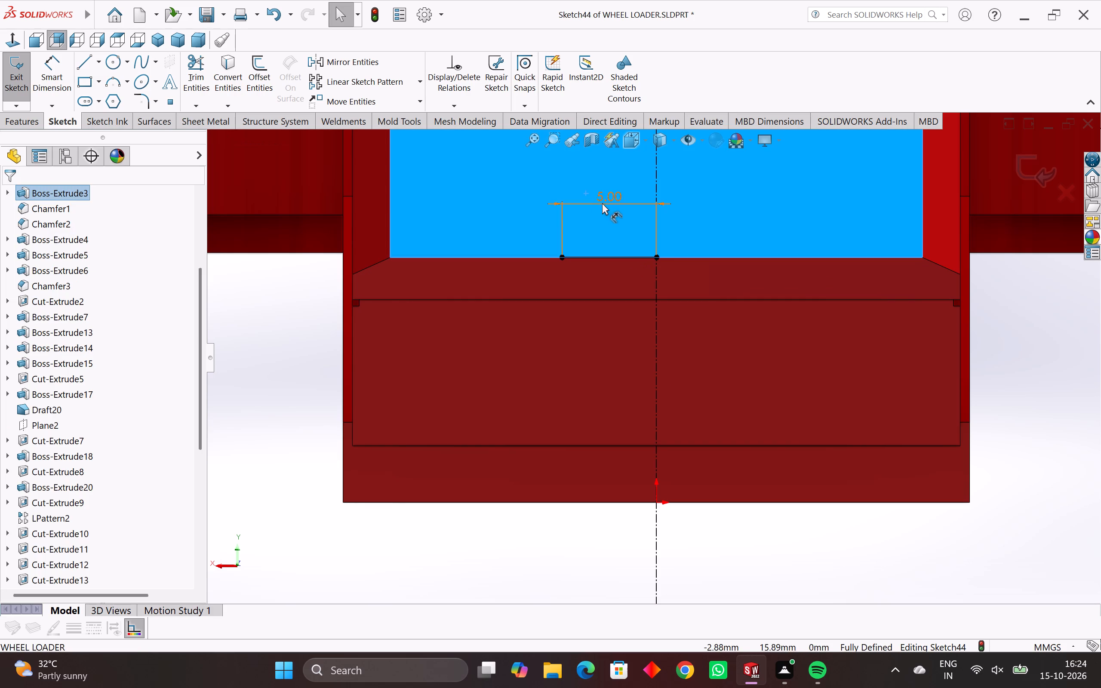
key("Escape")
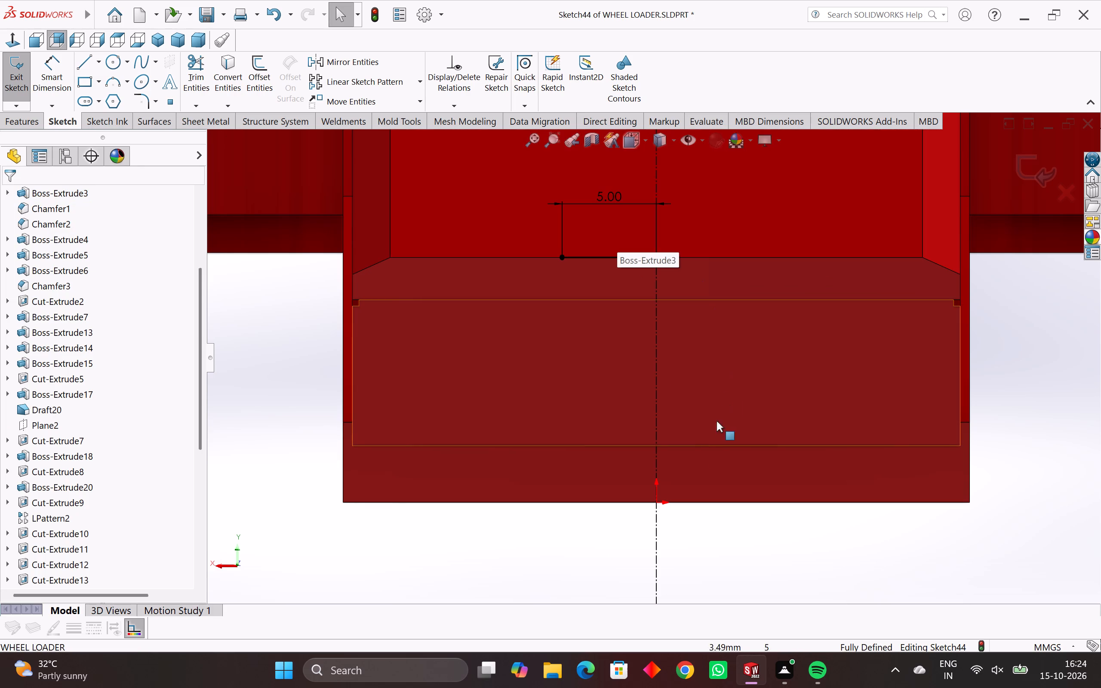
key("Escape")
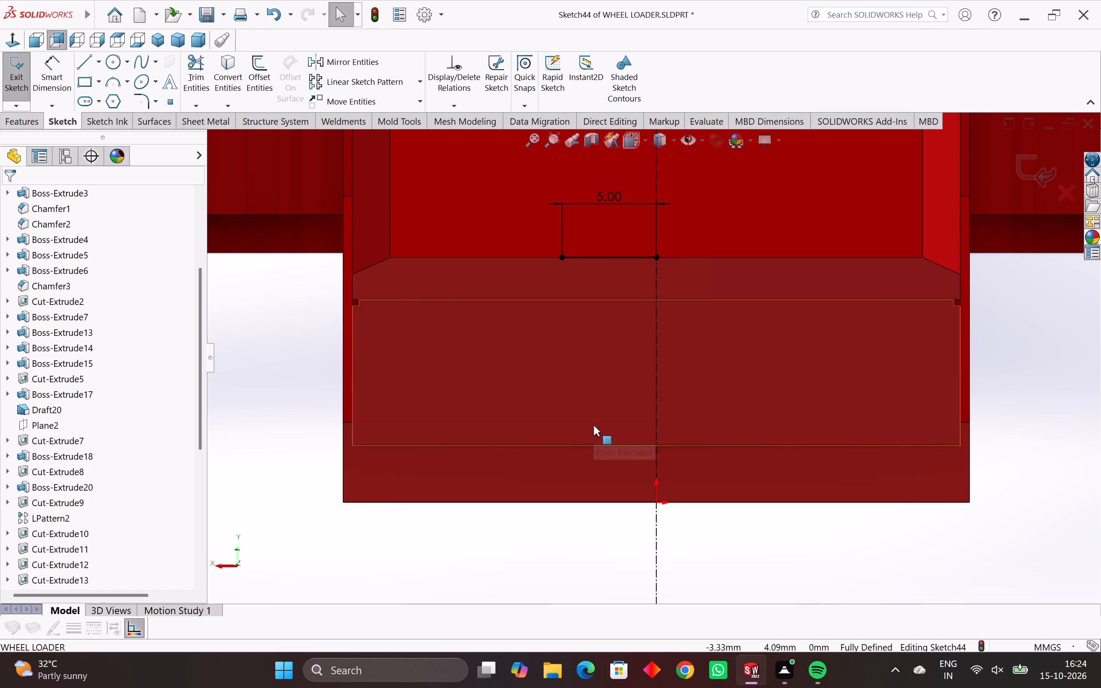
Step through the sketch history to the state with the slanted side line ending on the small circle, without its diameter dimension.
key("ctrl+y")
key("ctrl+y")
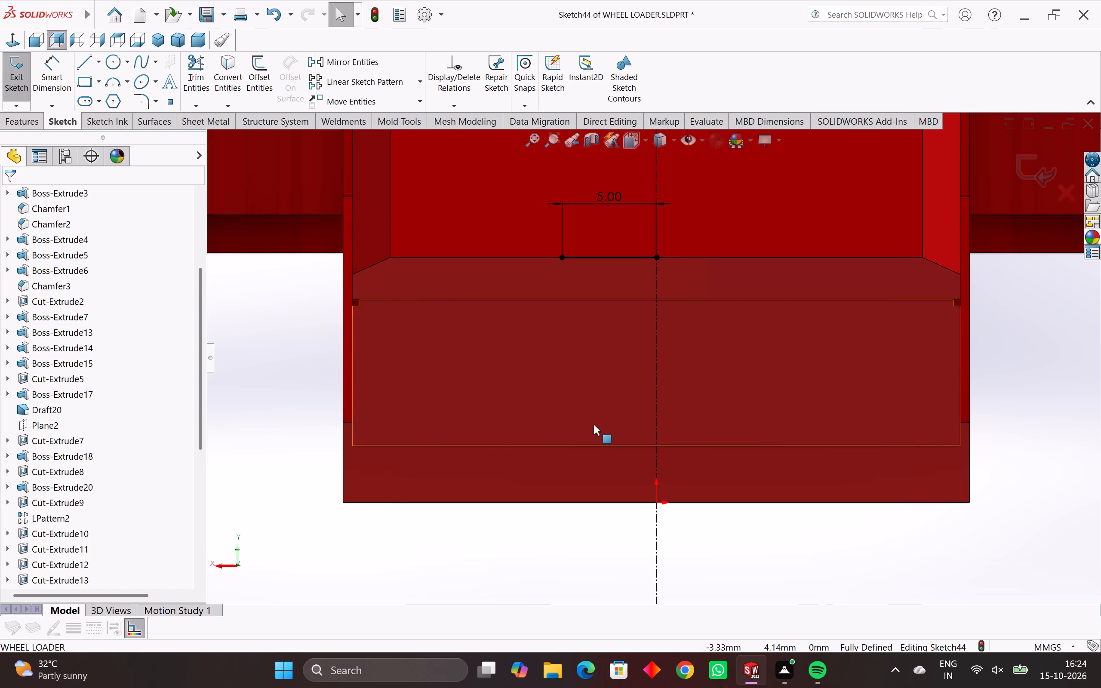
key("ctrl+z")
key("ctrl+z")
key("ctrl+z")
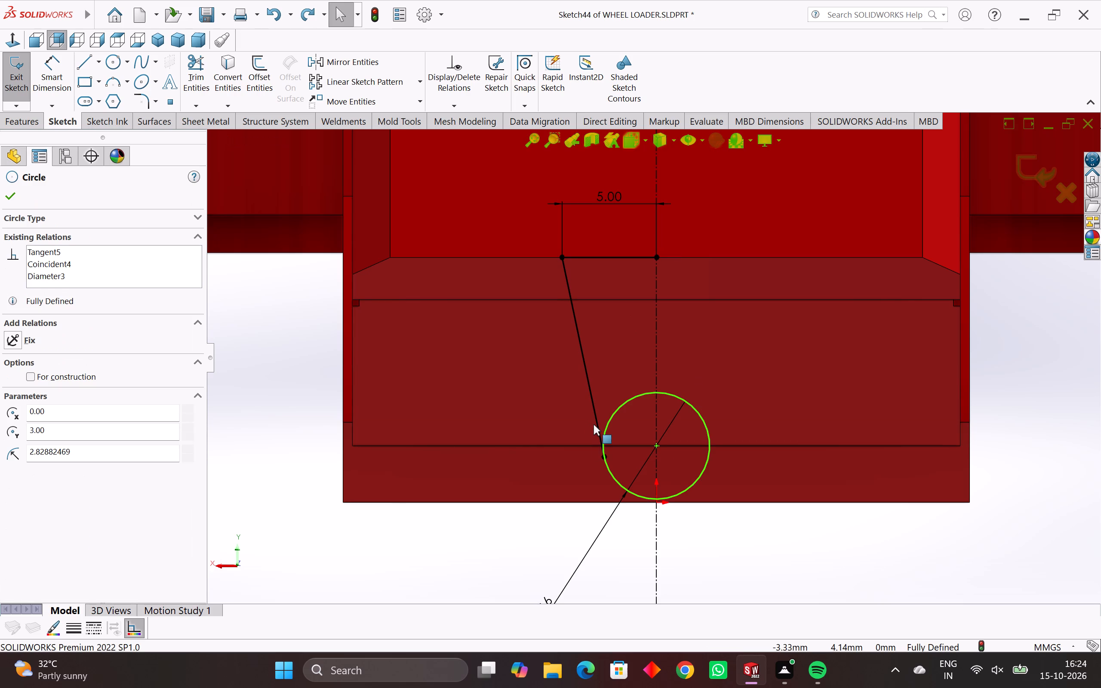
key("ctrl+z")
key("ctrl+z")
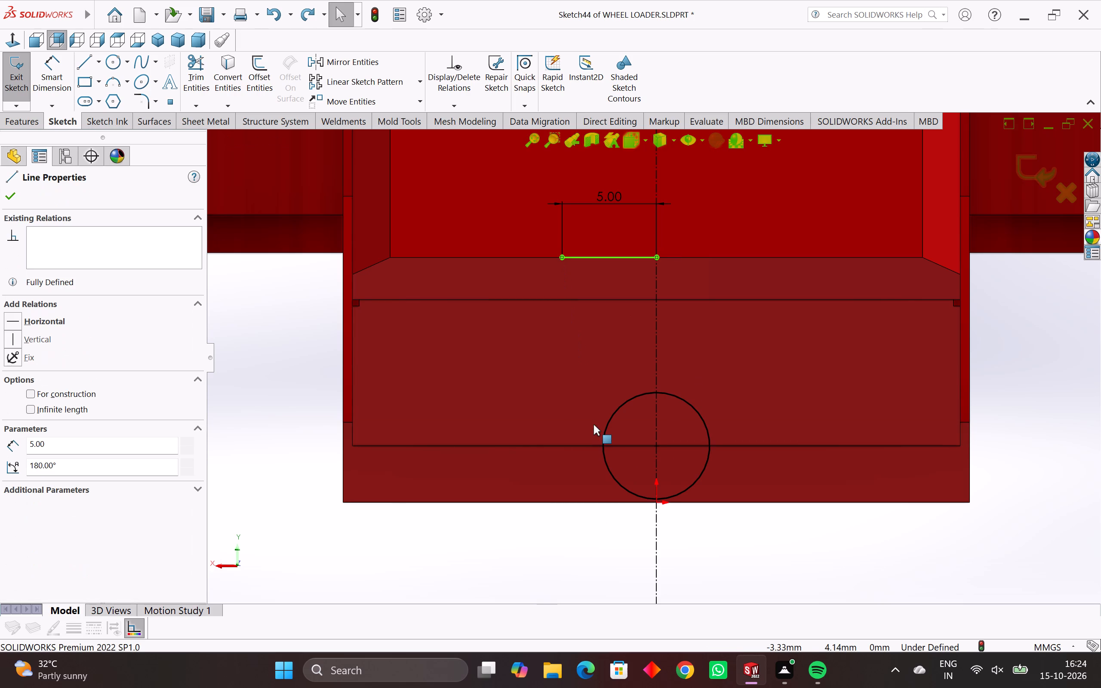
key("ctrl+z")
key("ctrl+z")
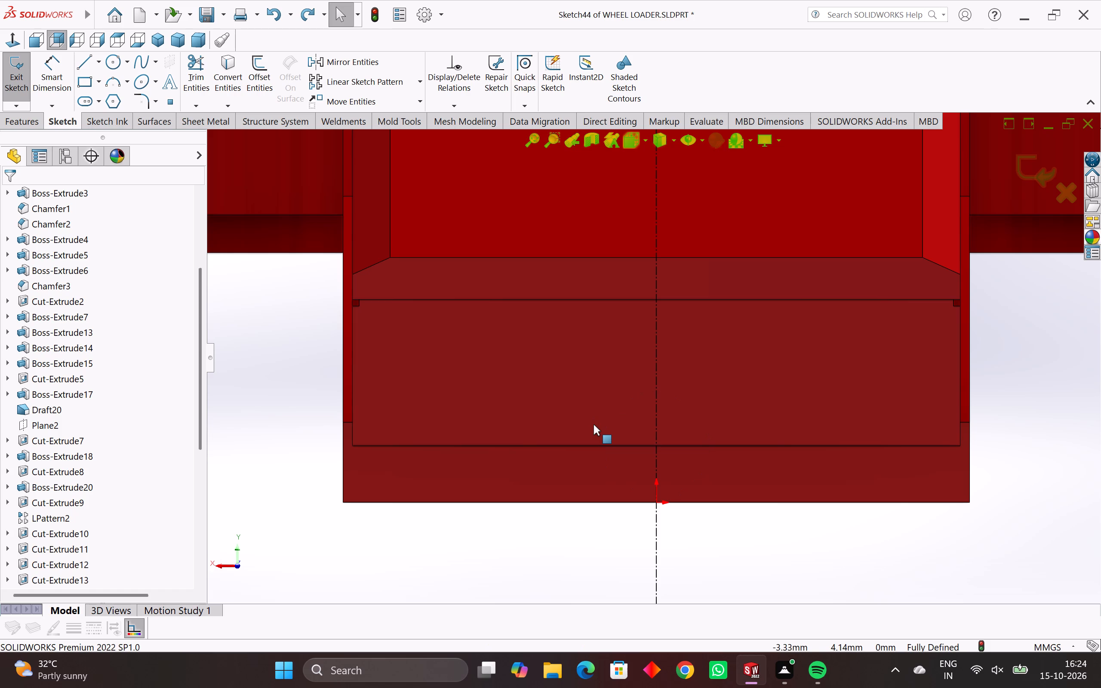
key("ctrl+y")
key("ctrl+y")
key("ctrl+y")
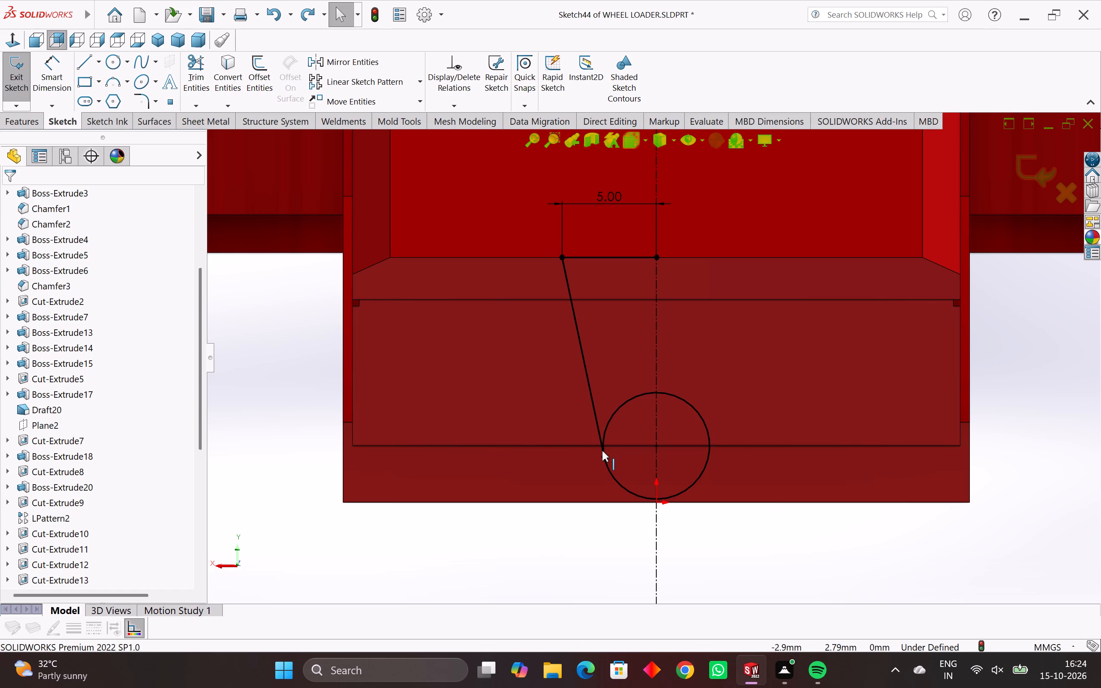
key("Escape")
key("Escape")
Mirror the top line and the slanted side line about the vertical centreline, keeping the originals.
scroll(654, 433, "up", 1)
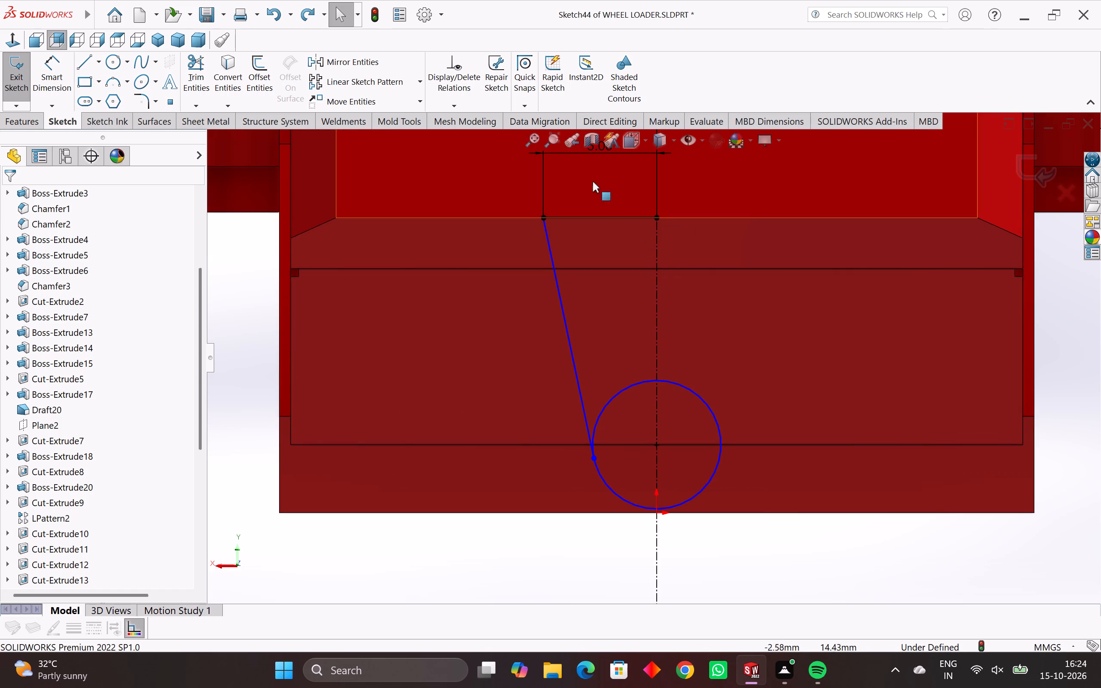
left_click(345, 65)
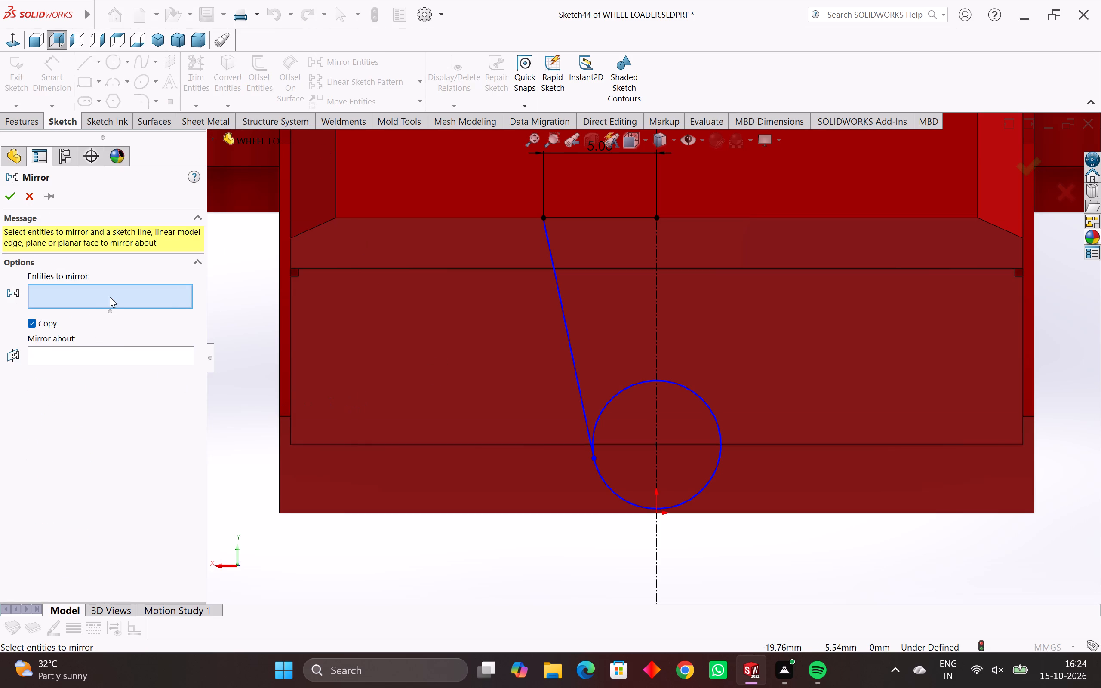
left_click(110, 297)
left_click(601, 220, "ctrl")
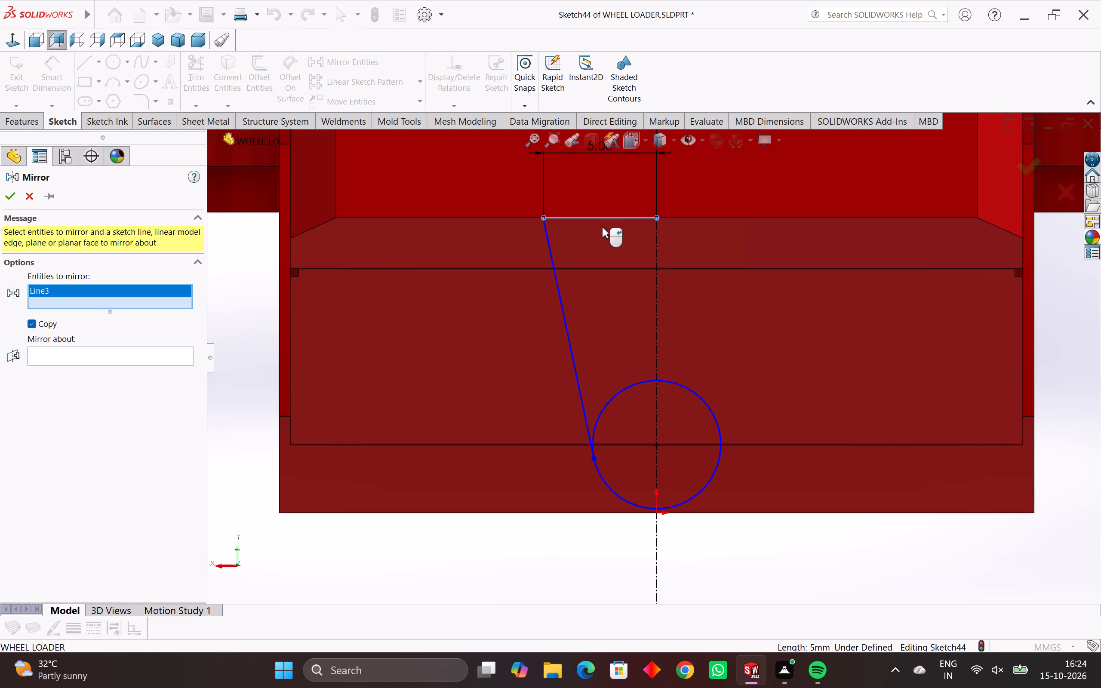
left_click(566, 322, "ctrl")
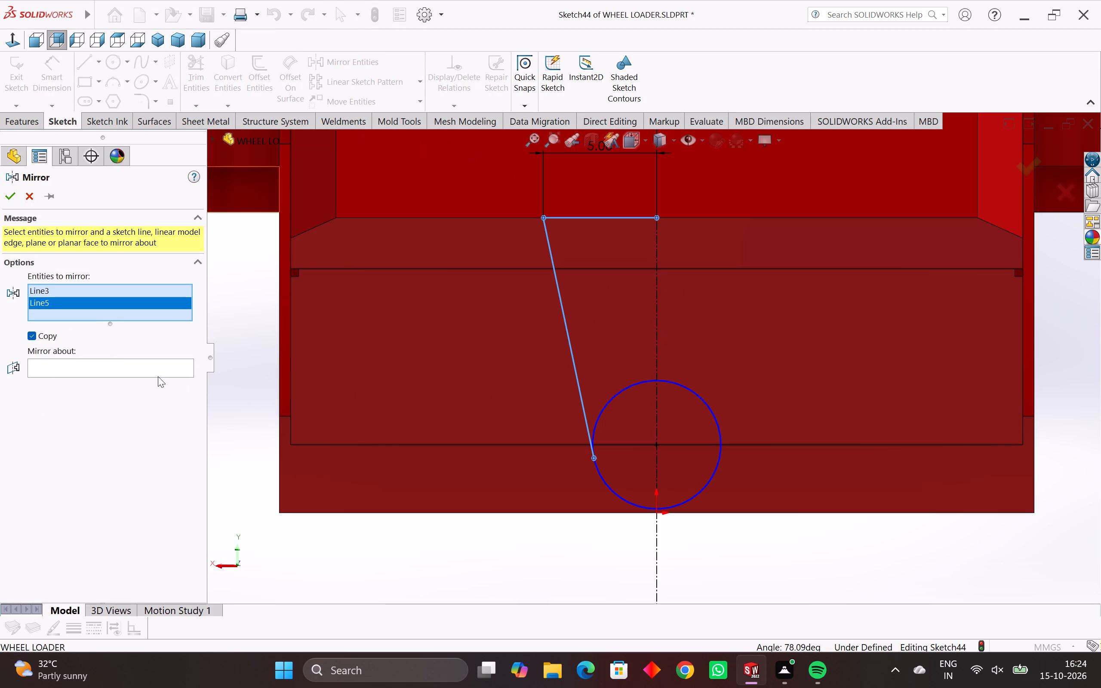
left_click(163, 372)
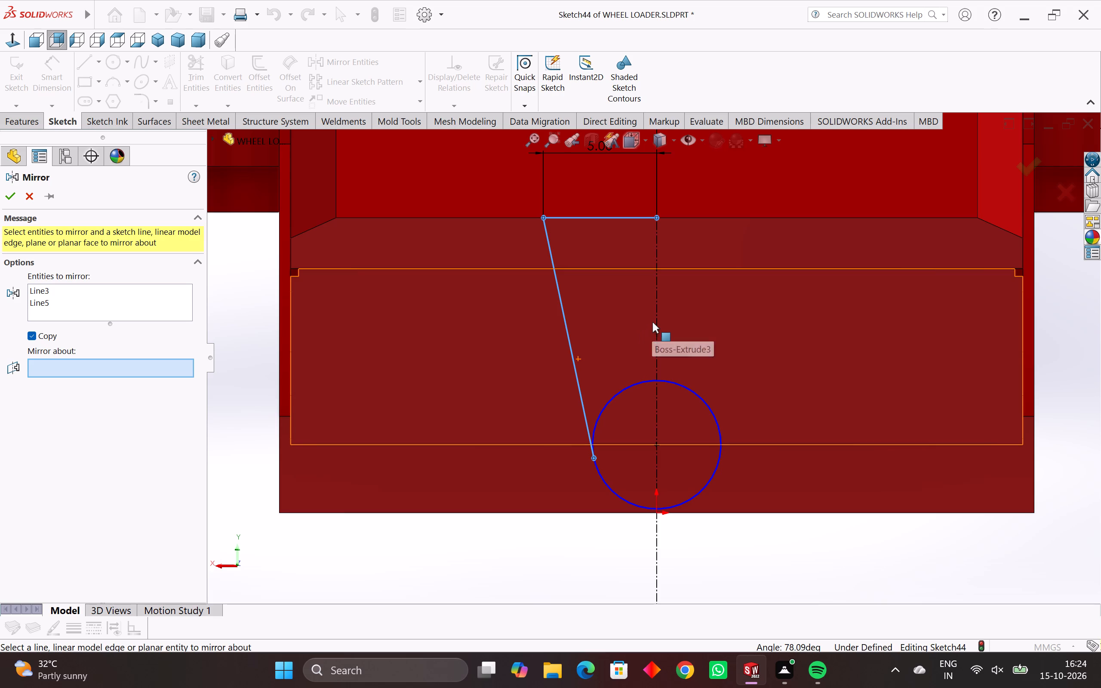
left_click(655, 322)
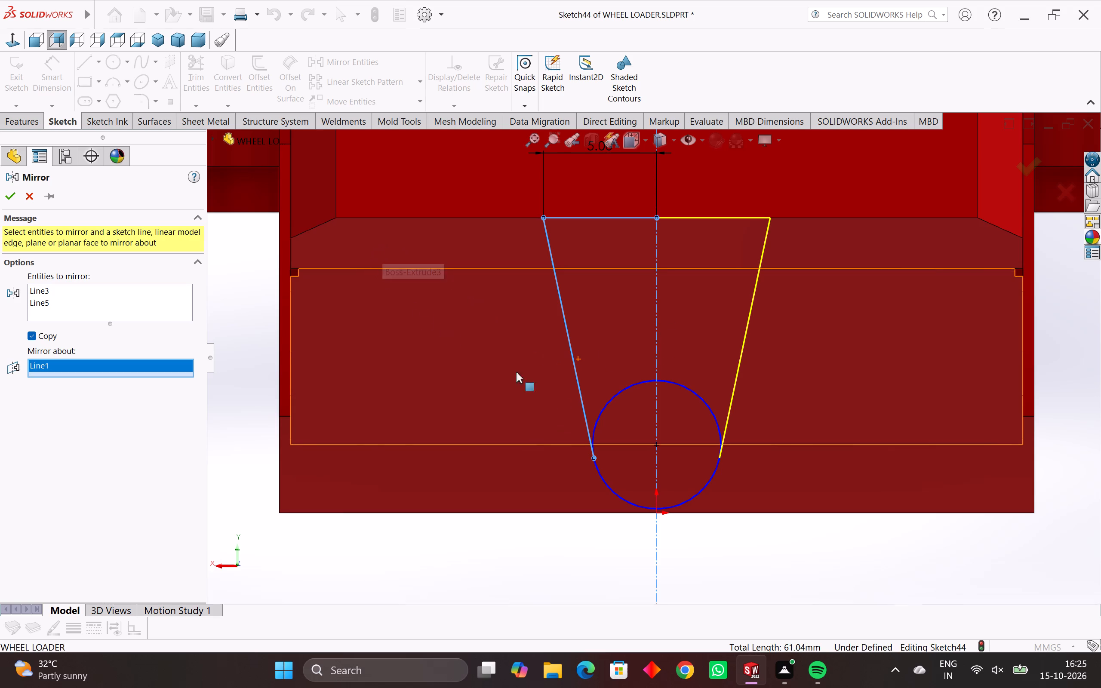
scroll(732, 452, "up", 4)
scroll(695, 448, "up", 3)
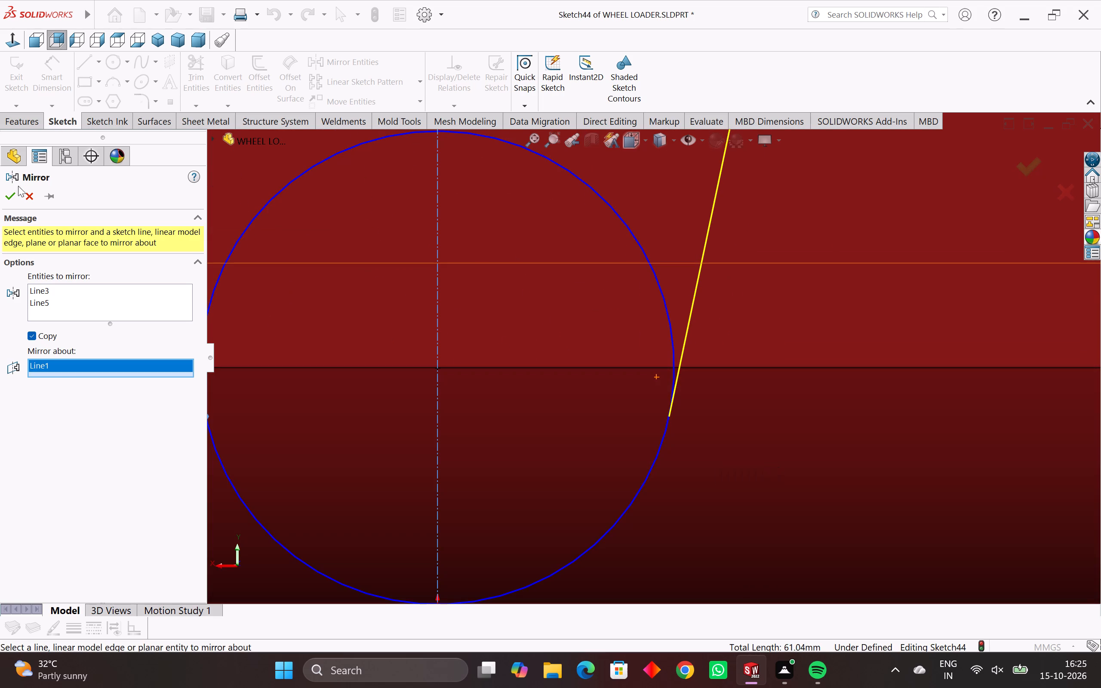
left_click(12, 195)
Make both slanted side lines tangent to the small circle at the profile's lower end.
scroll(252, 366, "down", 2)
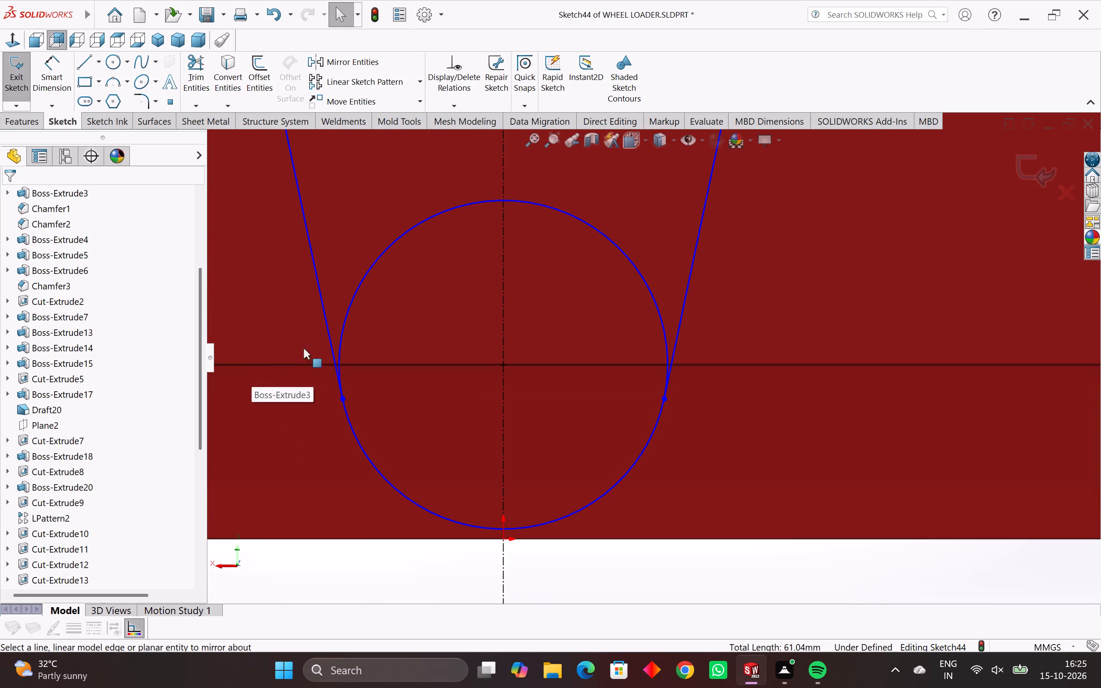
left_click_drag(372, 342, 308, 433)
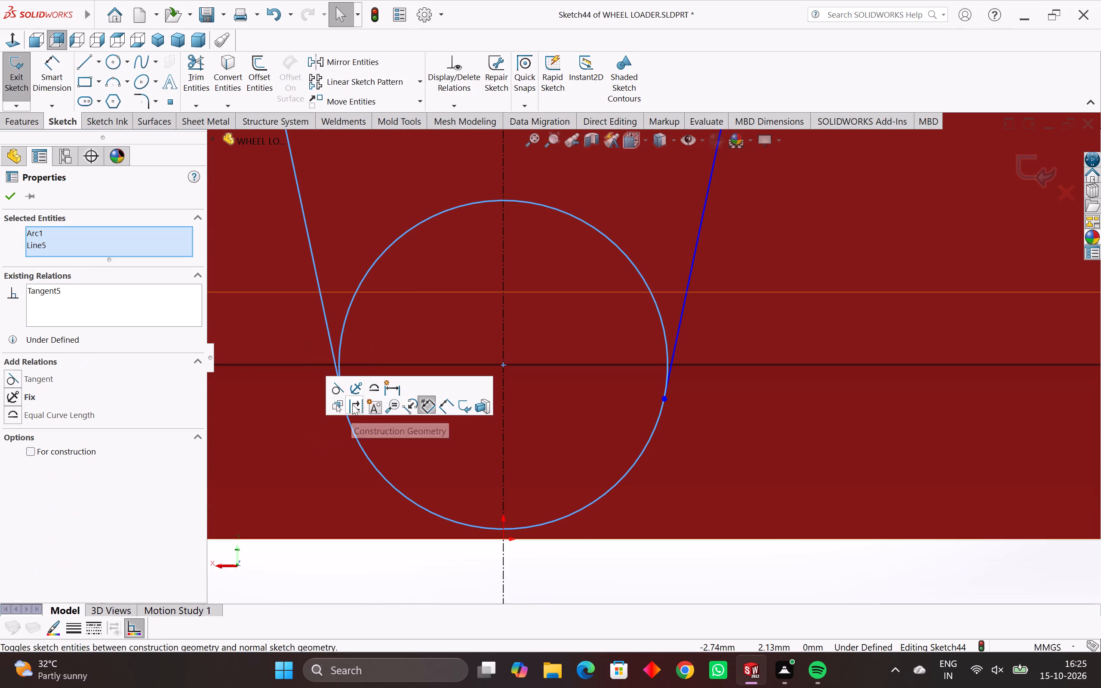
left_click(334, 393)
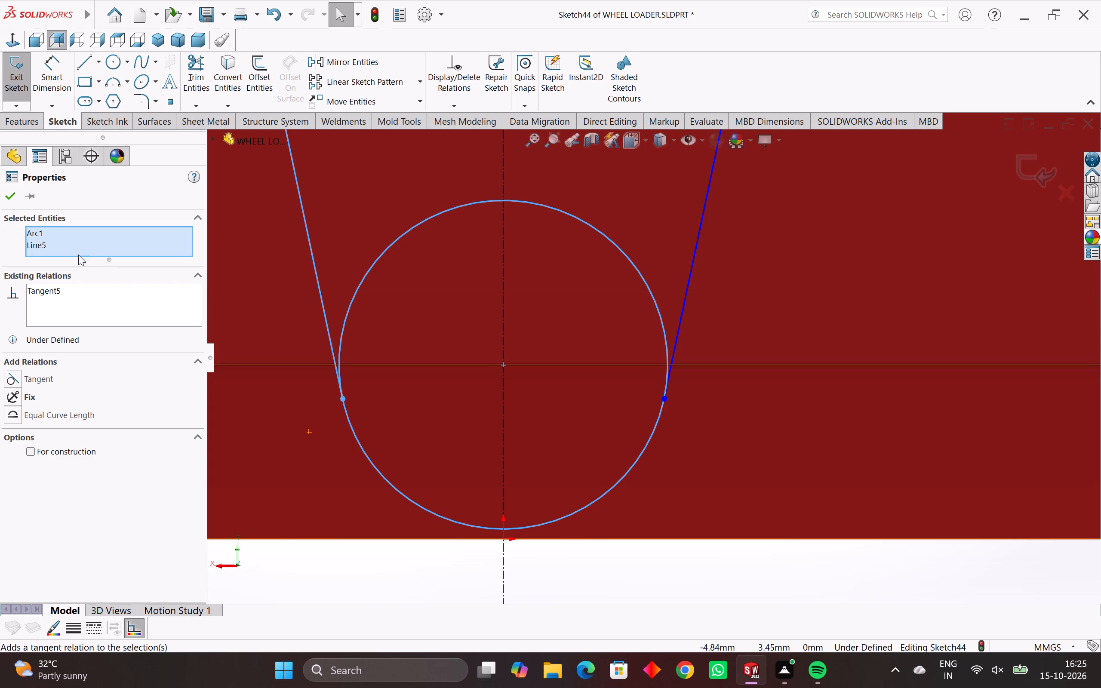
left_click(9, 193)
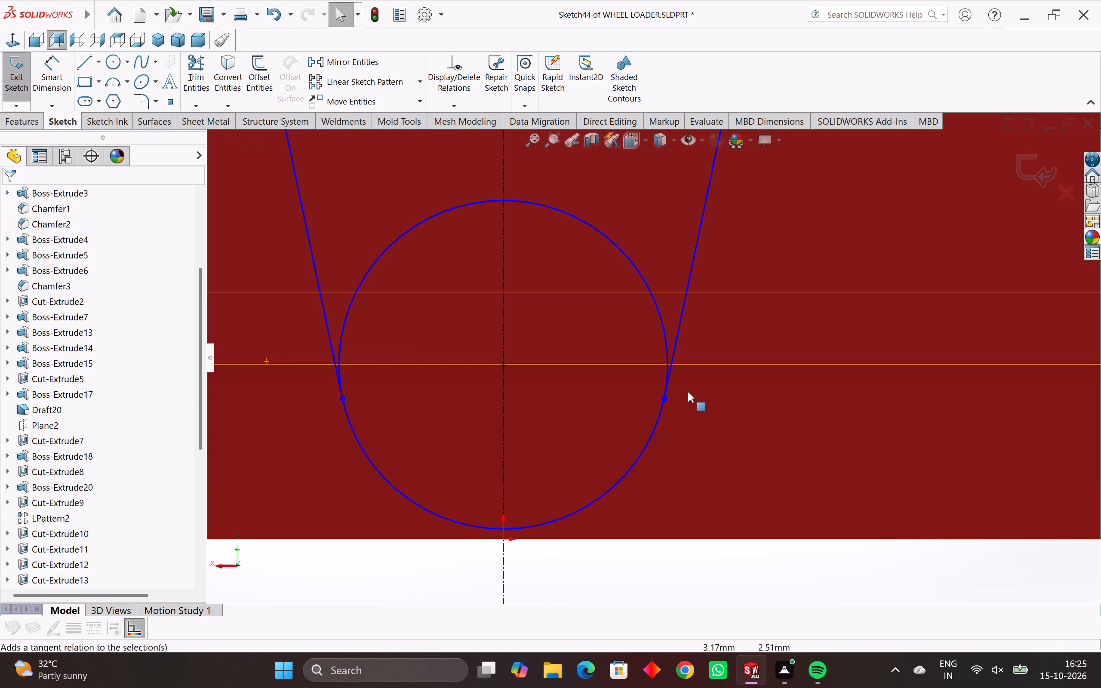
left_click_drag(689, 379, 599, 426)
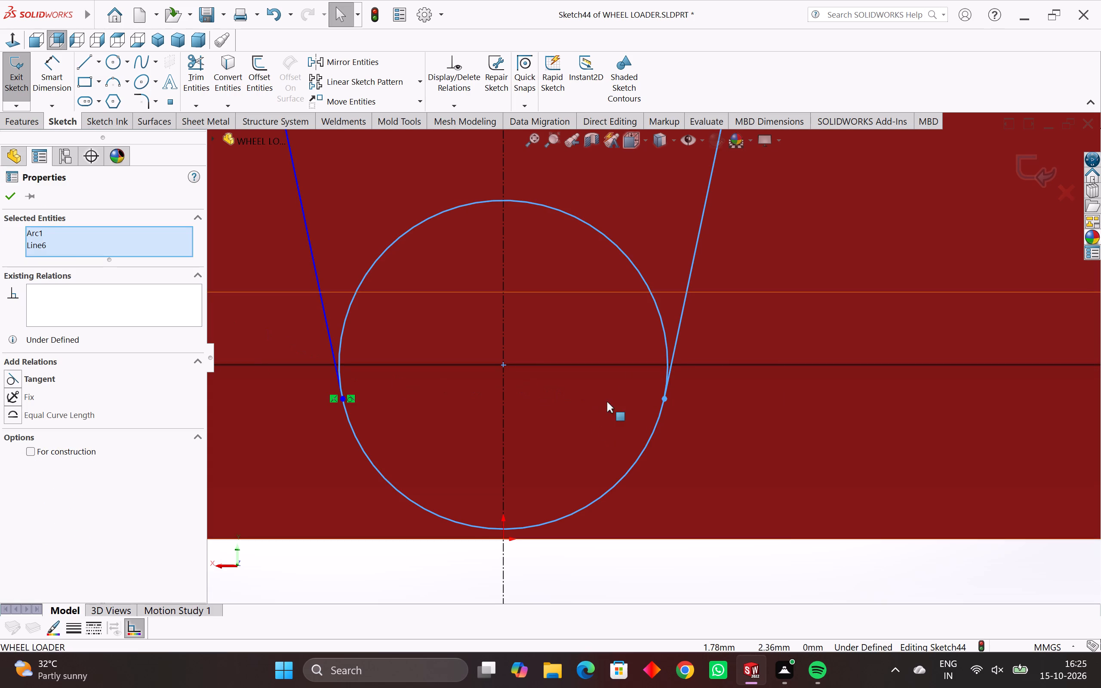
left_click_drag(684, 384, 622, 431)
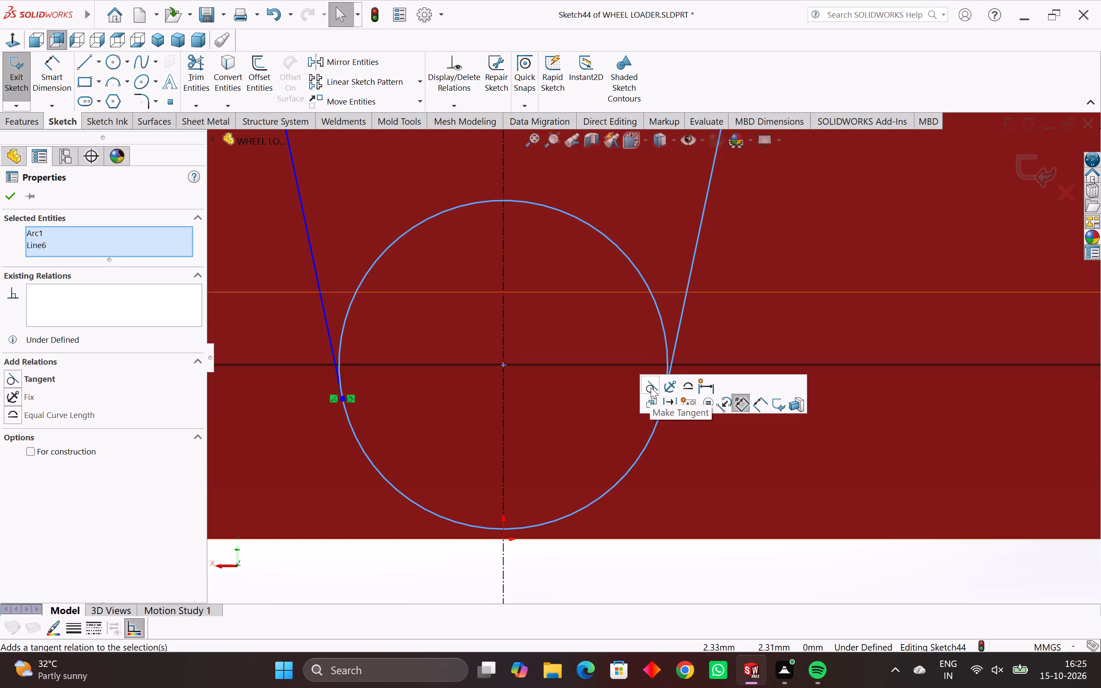
left_click(651, 387)
left_click(11, 194)
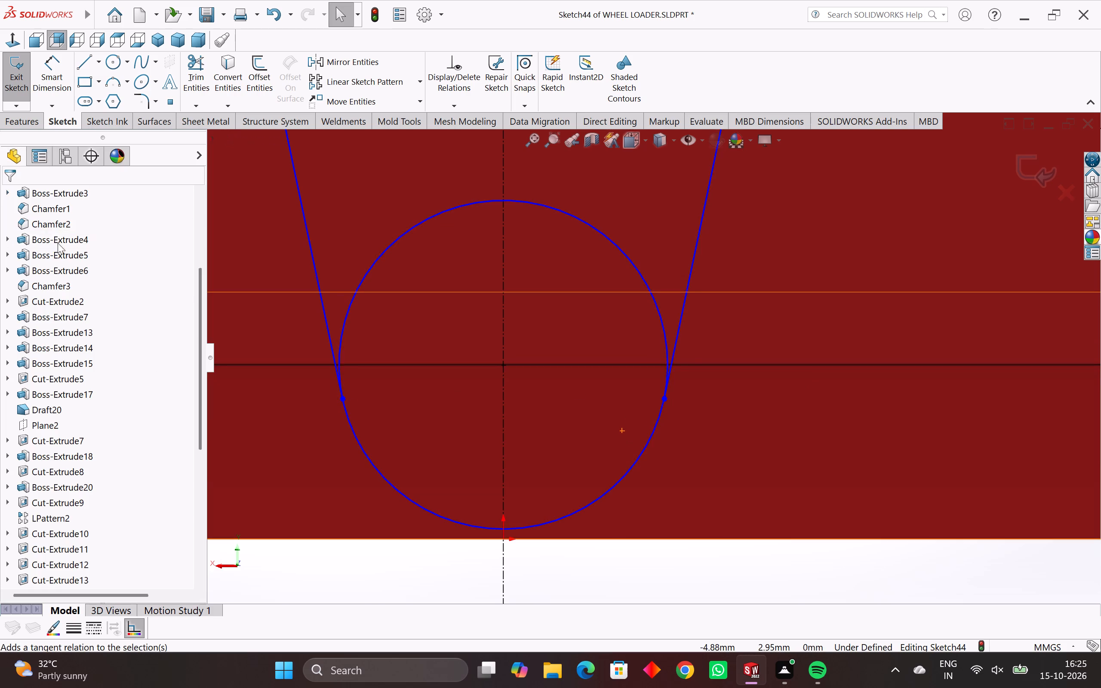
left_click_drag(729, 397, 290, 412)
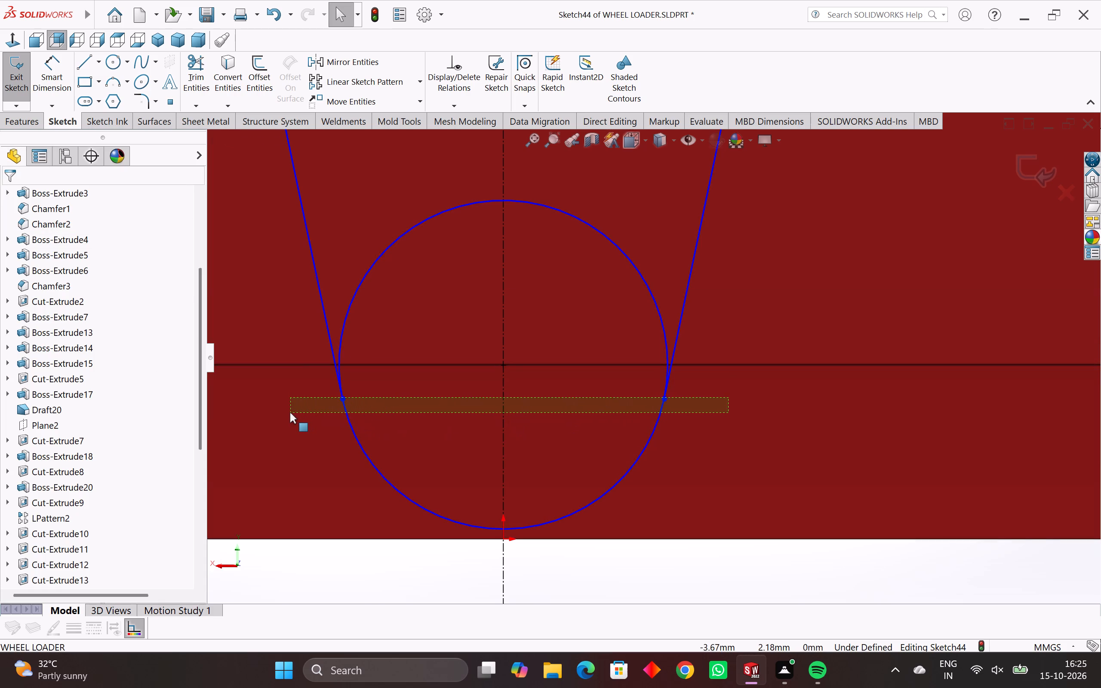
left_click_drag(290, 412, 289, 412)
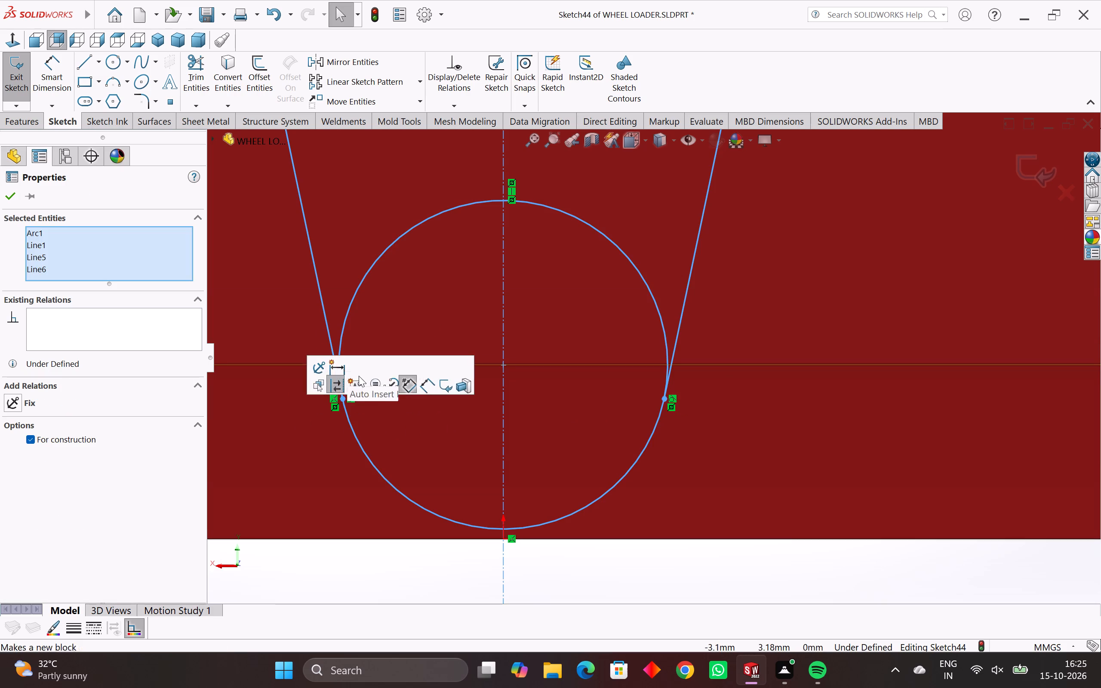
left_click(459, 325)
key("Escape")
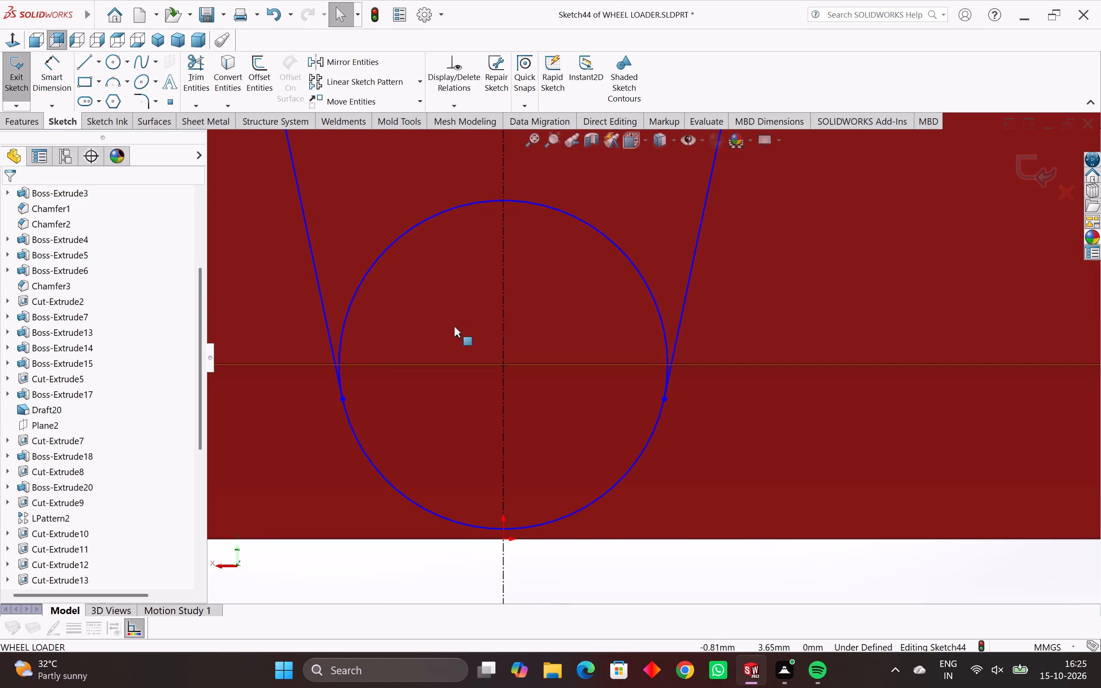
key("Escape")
Place a sketch point where the small circle's lowest point meets the vertical centreline.
scroll(473, 352, "down", 9)
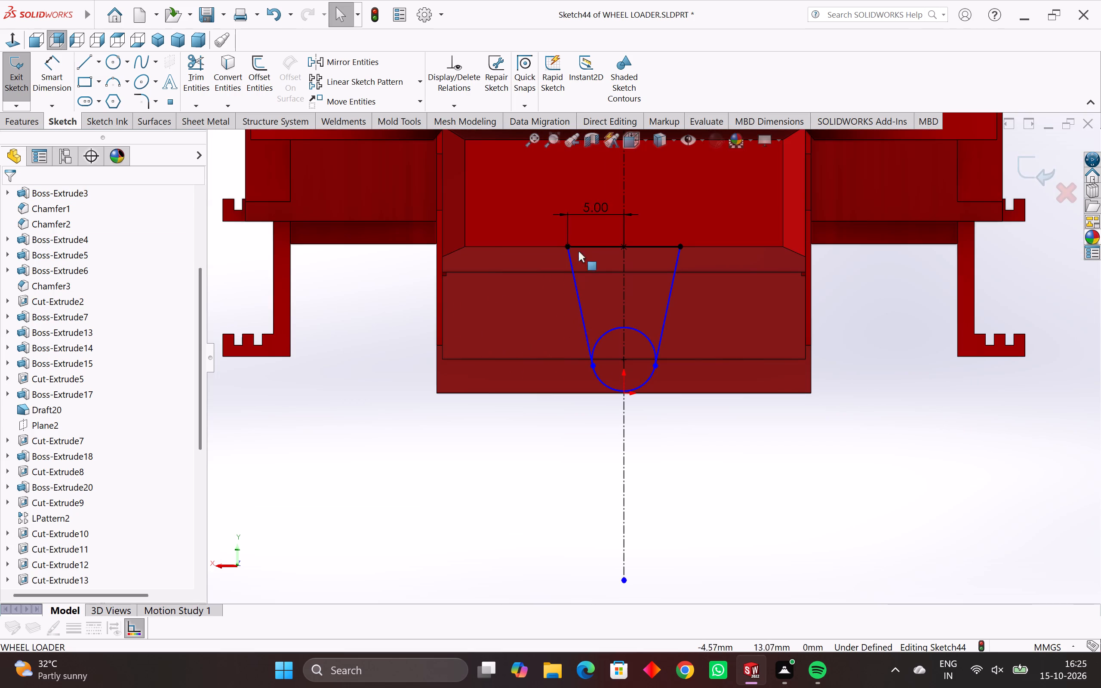
scroll(584, 253, "up", 6)
scroll(689, 430, "down", 3)
scroll(733, 473, "down", 4)
scroll(637, 444, "up", 2)
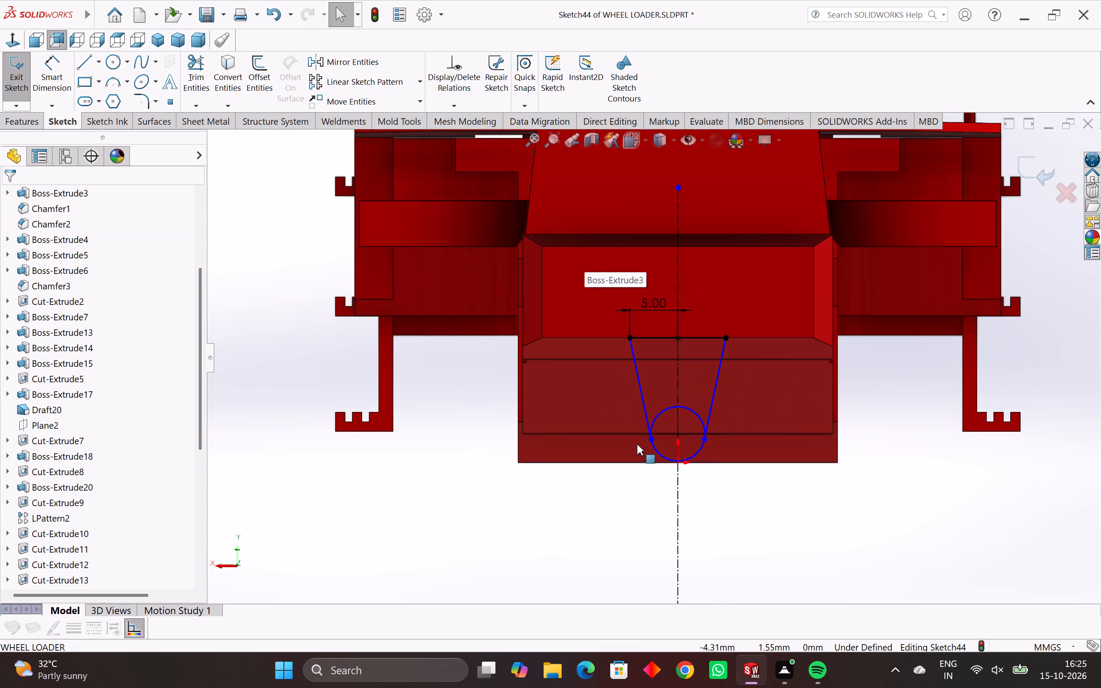
scroll(637, 444, "up", 3)
scroll(758, 460, "up", 6)
scroll(698, 424, "up", 4)
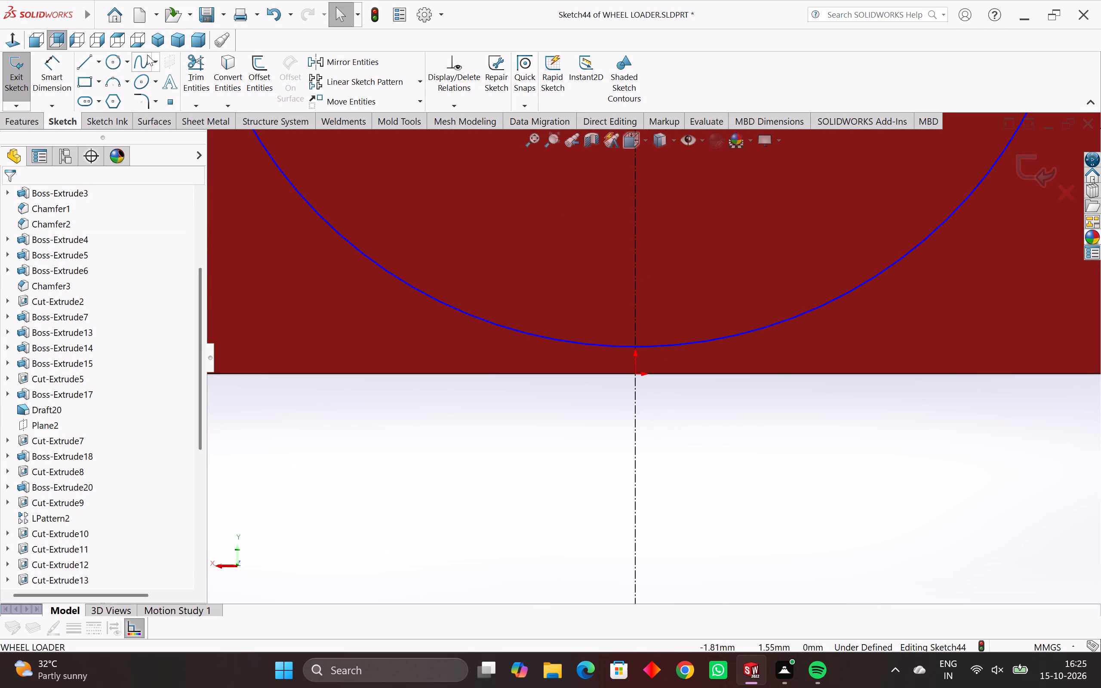
scroll(532, 281, "down", 6)
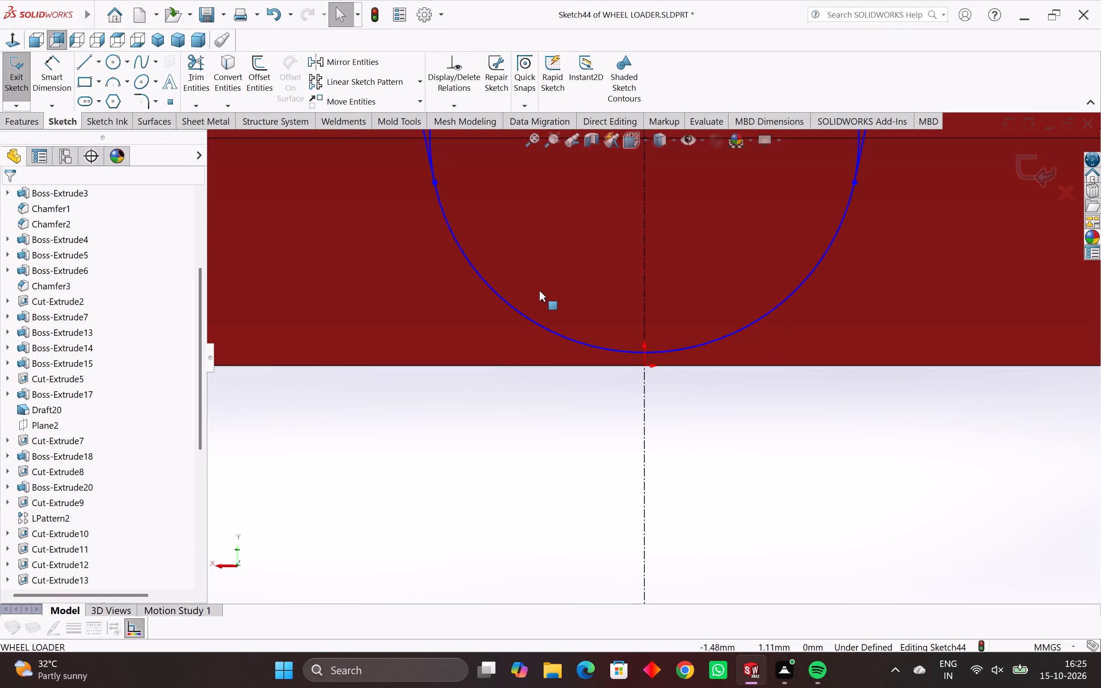
scroll(539, 291, "down", 3)
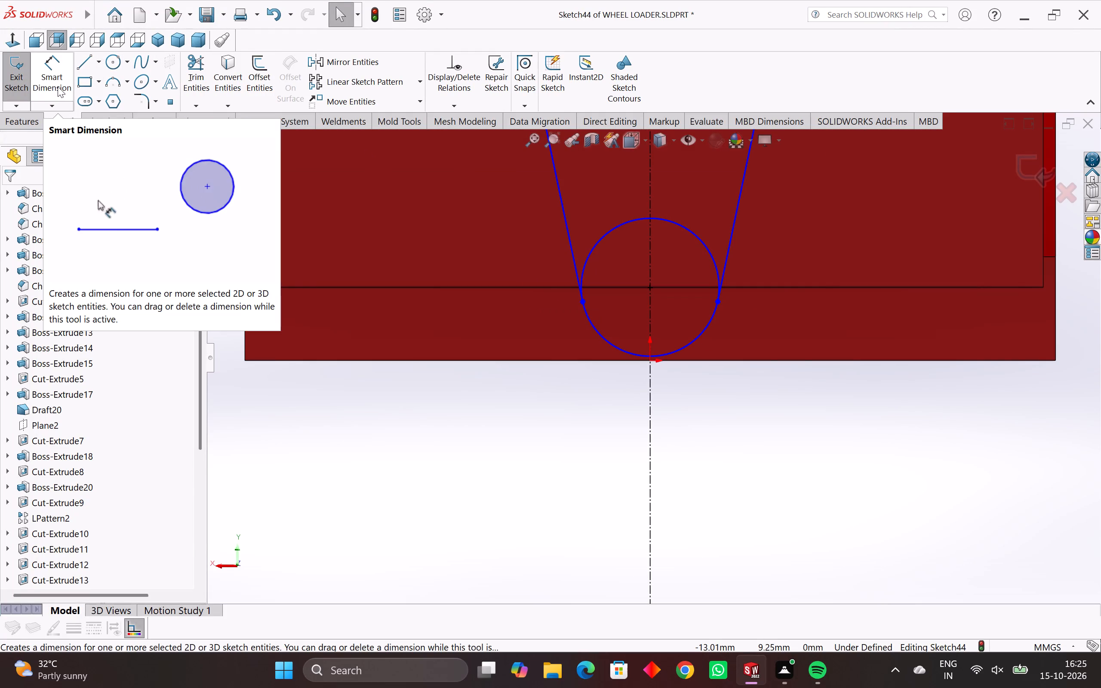
left_click(175, 107)
scroll(713, 379, "up", 4)
scroll(601, 331, "up", 8)
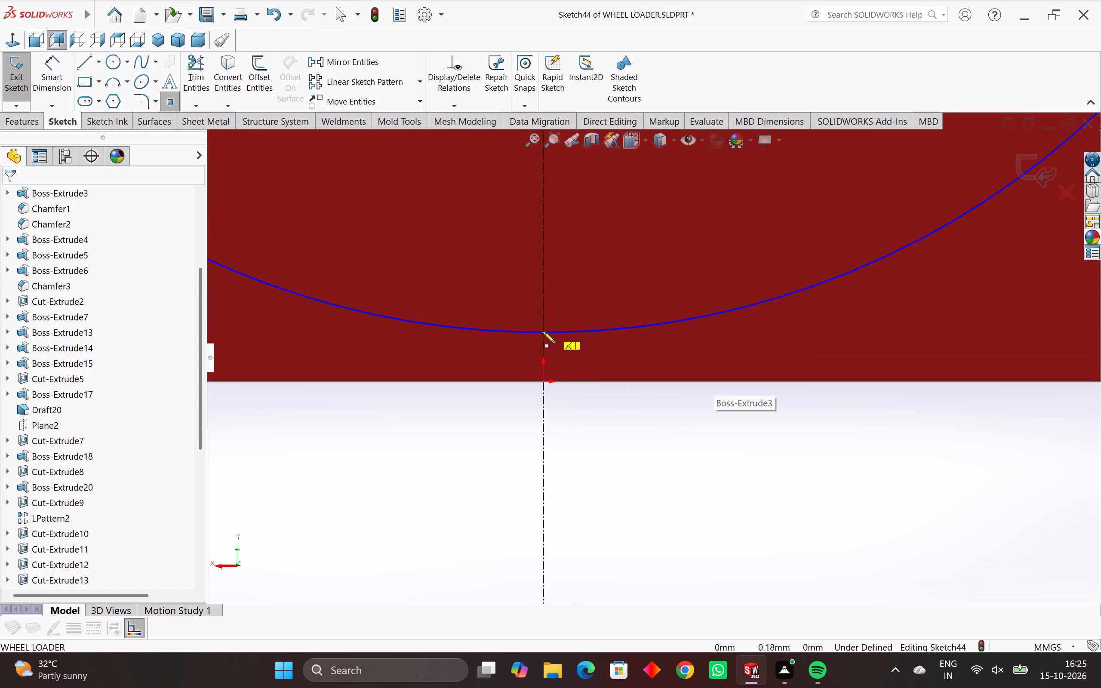
scroll(541, 334, "up", 2)
left_click(558, 335)
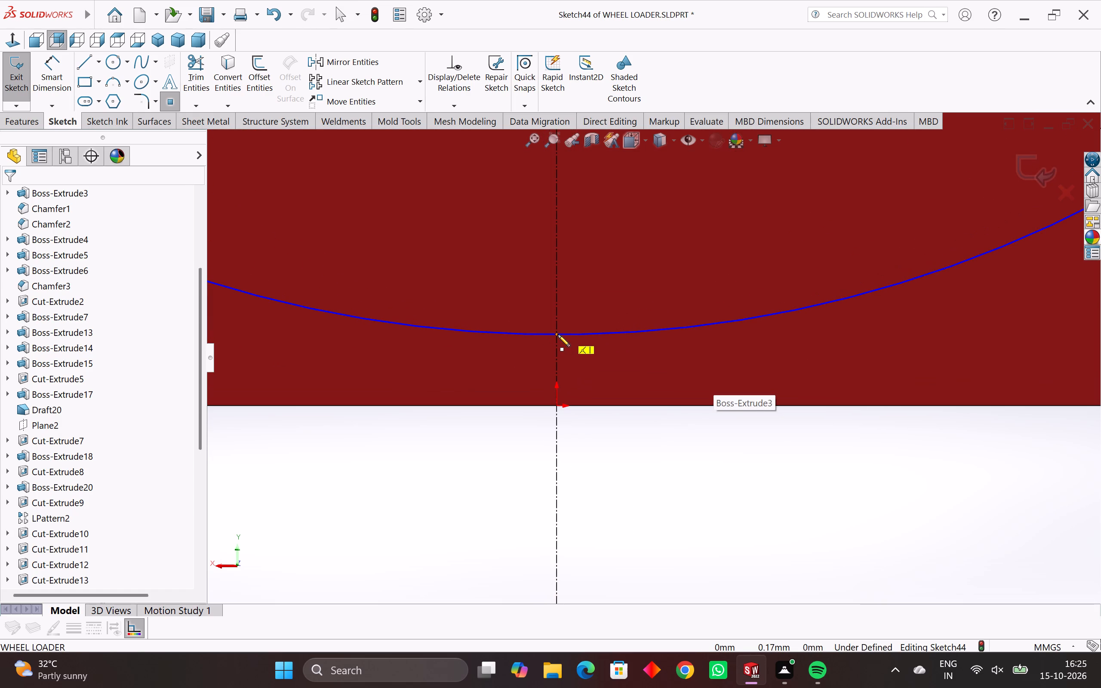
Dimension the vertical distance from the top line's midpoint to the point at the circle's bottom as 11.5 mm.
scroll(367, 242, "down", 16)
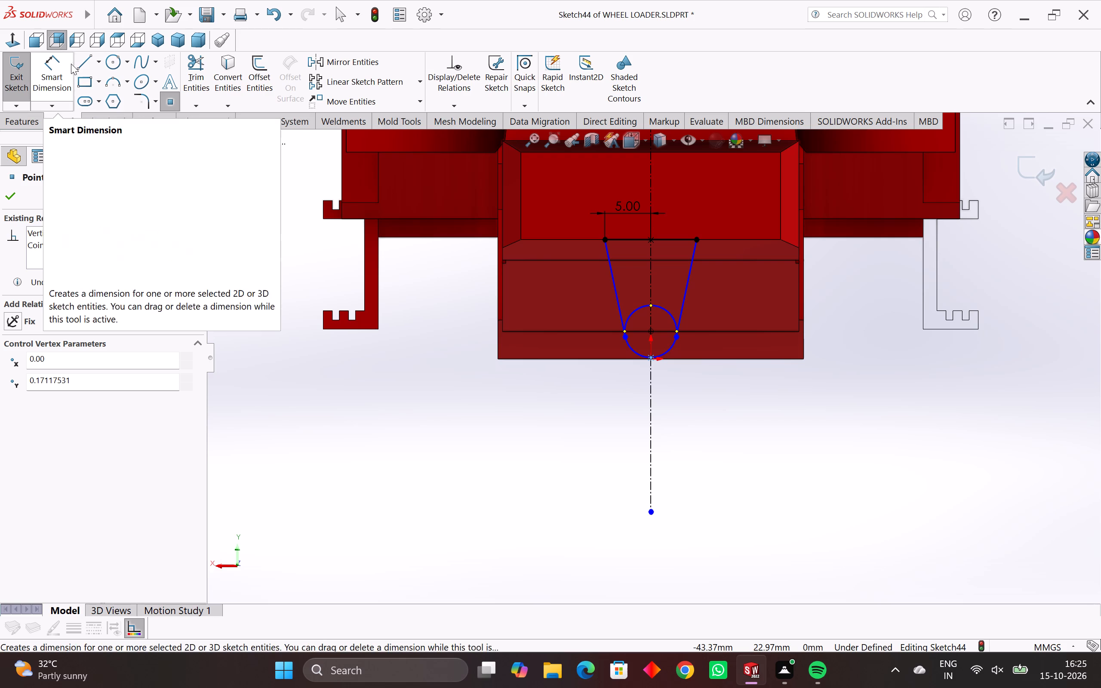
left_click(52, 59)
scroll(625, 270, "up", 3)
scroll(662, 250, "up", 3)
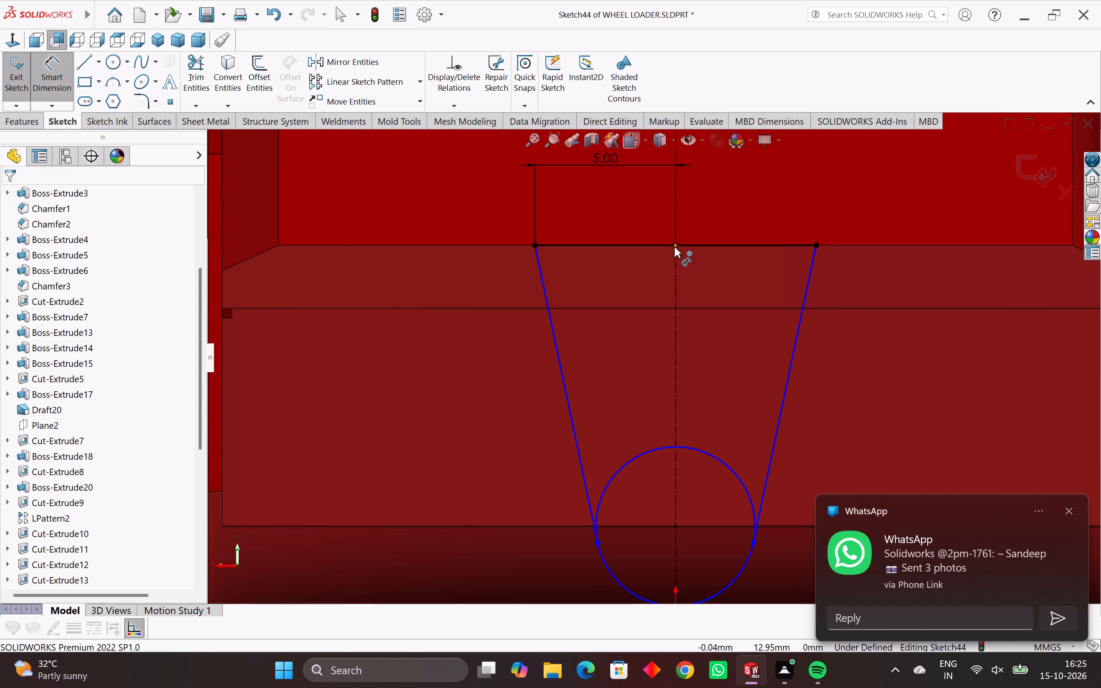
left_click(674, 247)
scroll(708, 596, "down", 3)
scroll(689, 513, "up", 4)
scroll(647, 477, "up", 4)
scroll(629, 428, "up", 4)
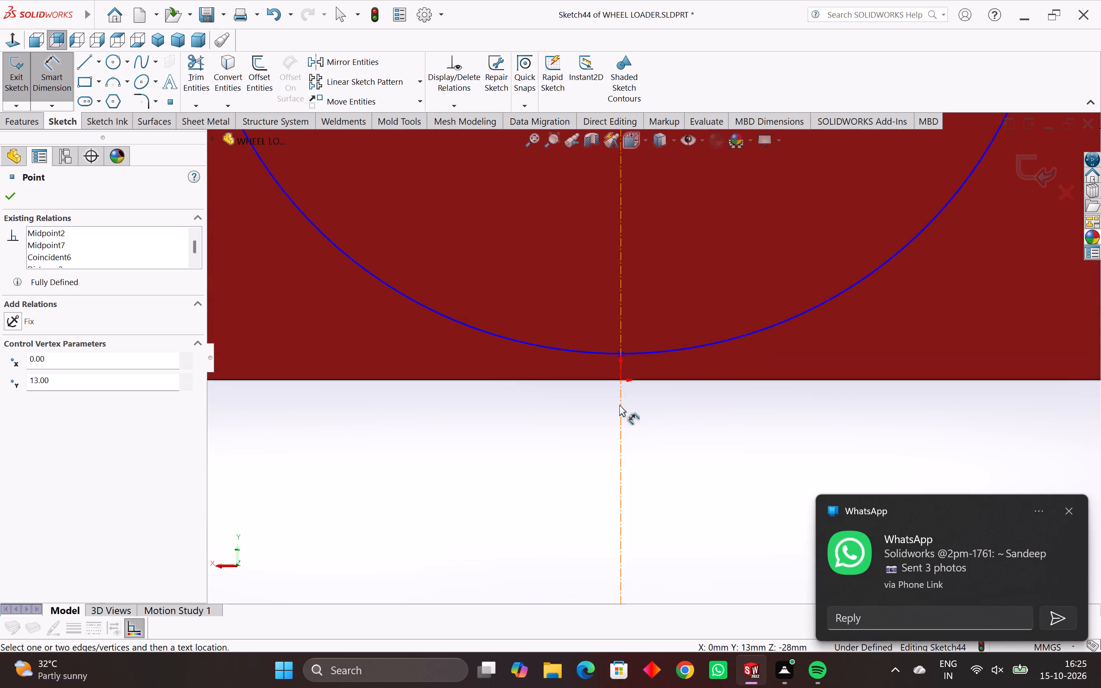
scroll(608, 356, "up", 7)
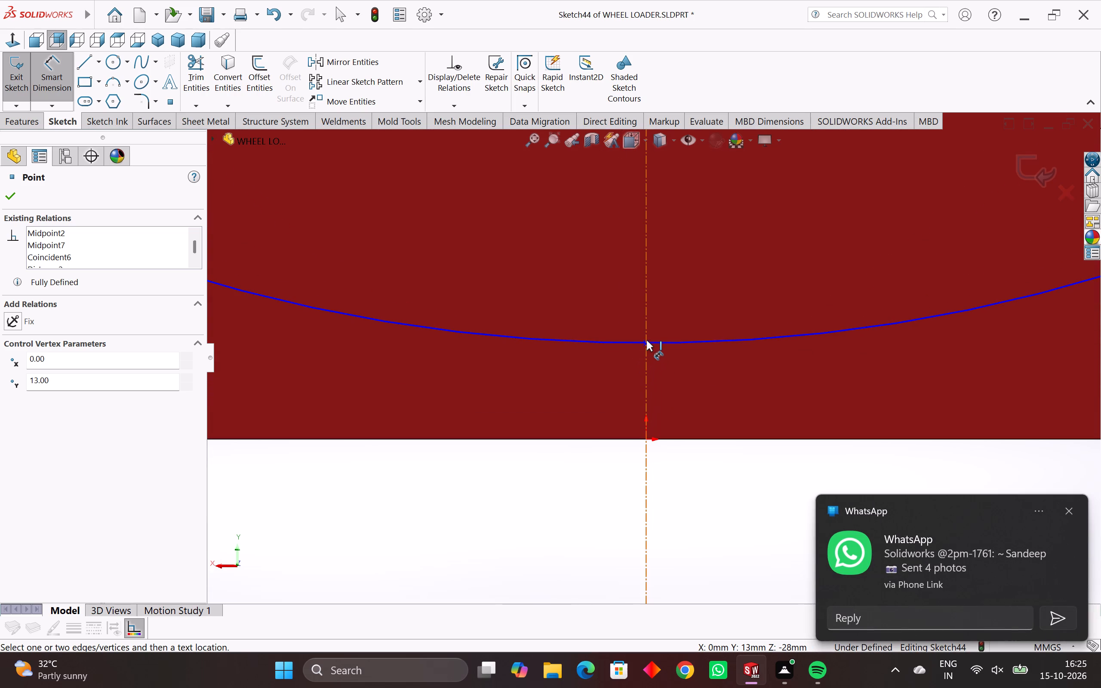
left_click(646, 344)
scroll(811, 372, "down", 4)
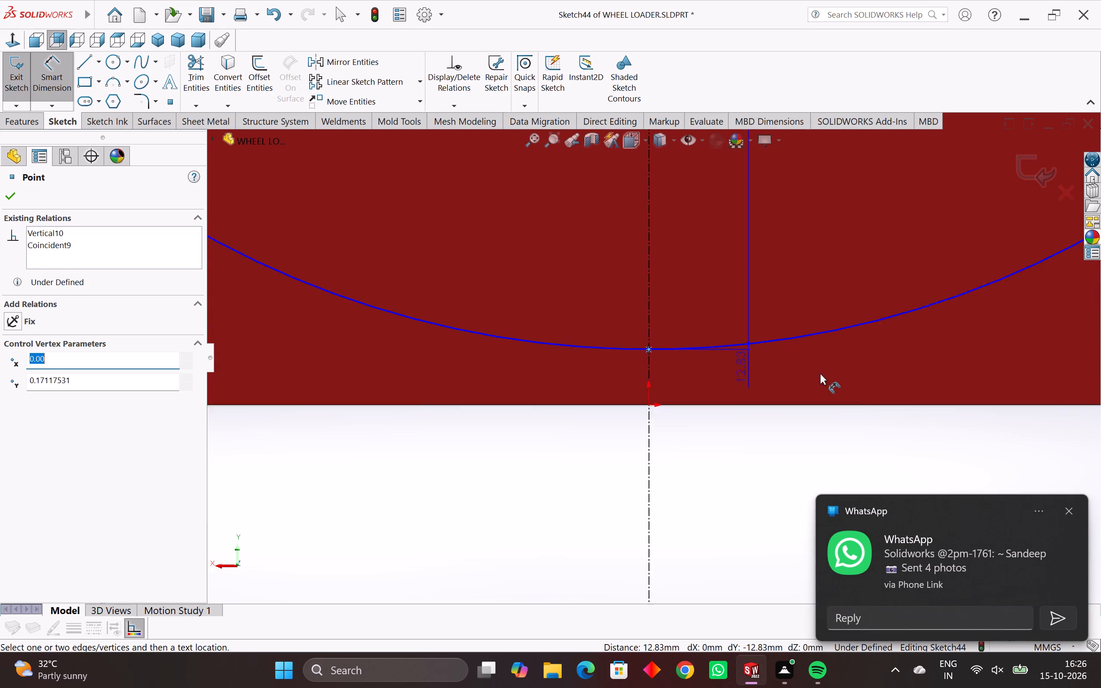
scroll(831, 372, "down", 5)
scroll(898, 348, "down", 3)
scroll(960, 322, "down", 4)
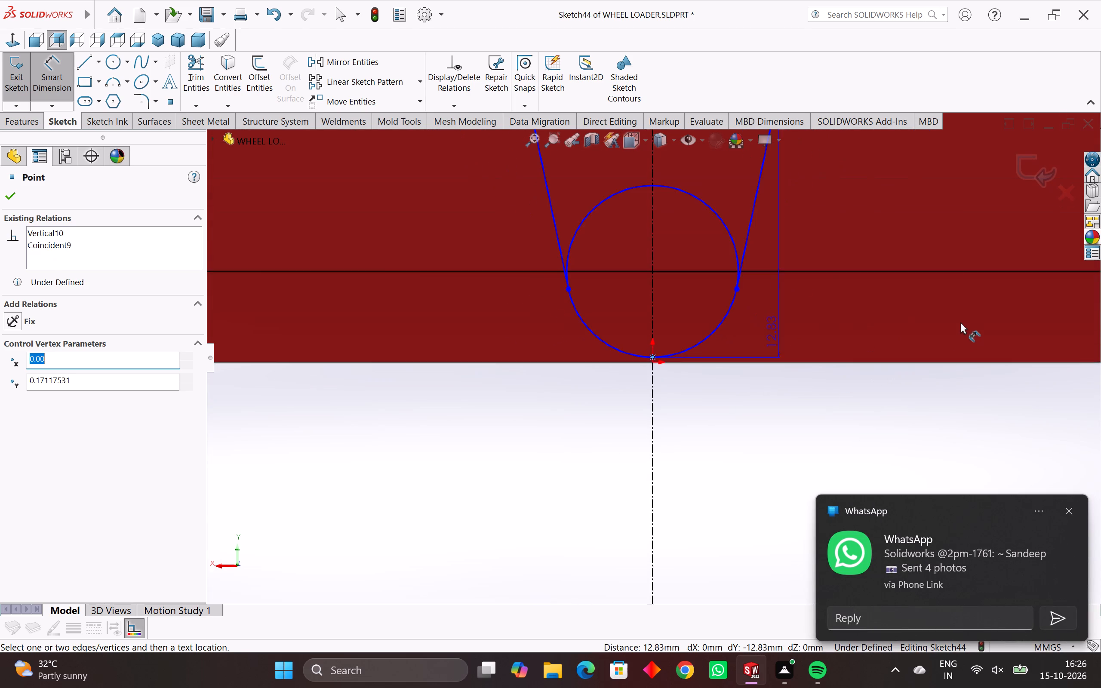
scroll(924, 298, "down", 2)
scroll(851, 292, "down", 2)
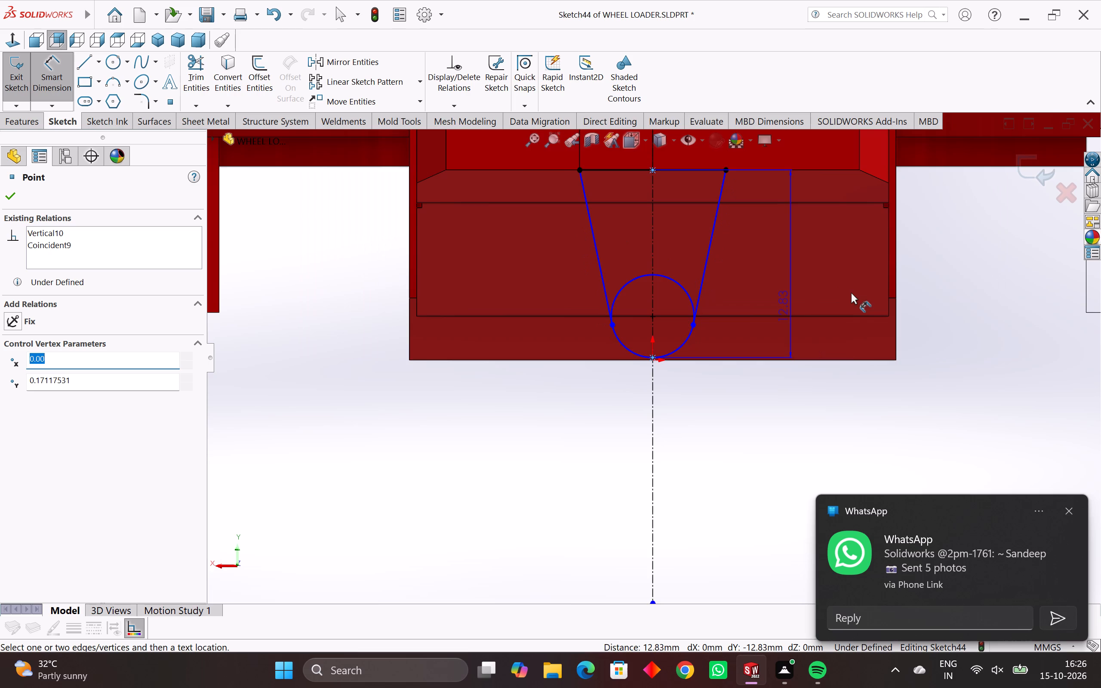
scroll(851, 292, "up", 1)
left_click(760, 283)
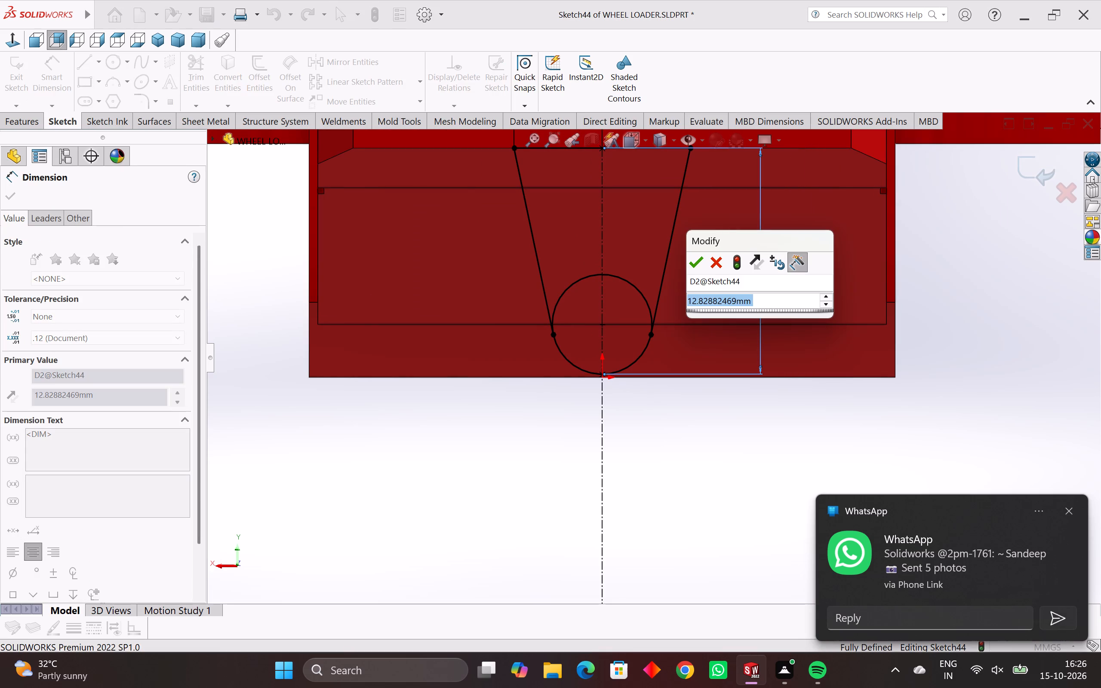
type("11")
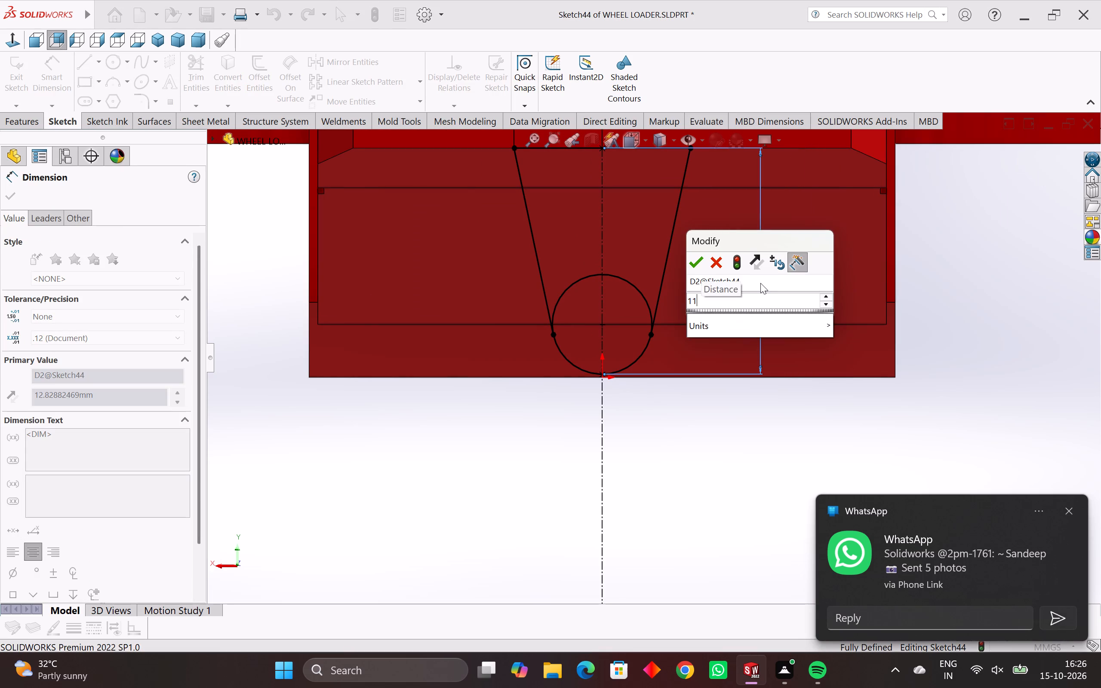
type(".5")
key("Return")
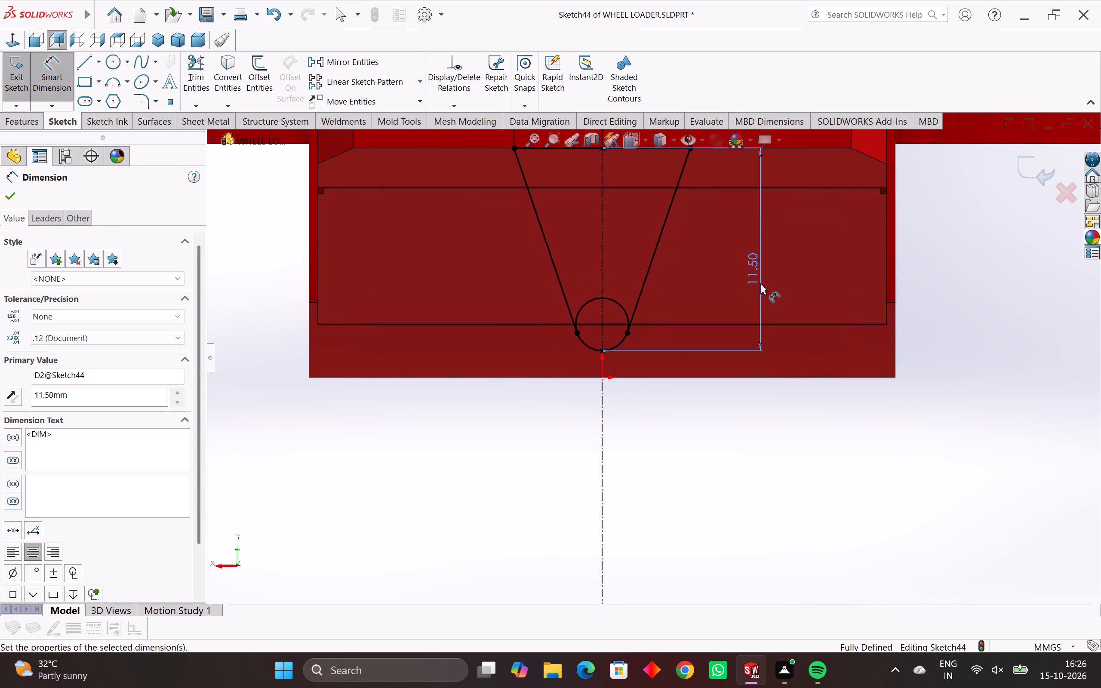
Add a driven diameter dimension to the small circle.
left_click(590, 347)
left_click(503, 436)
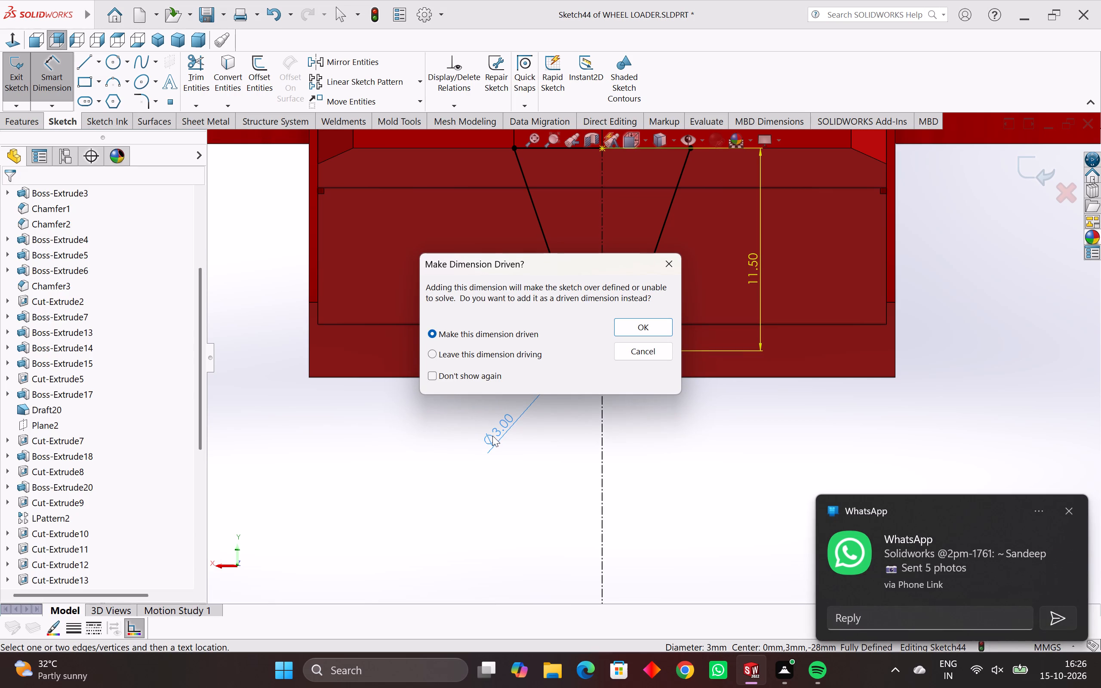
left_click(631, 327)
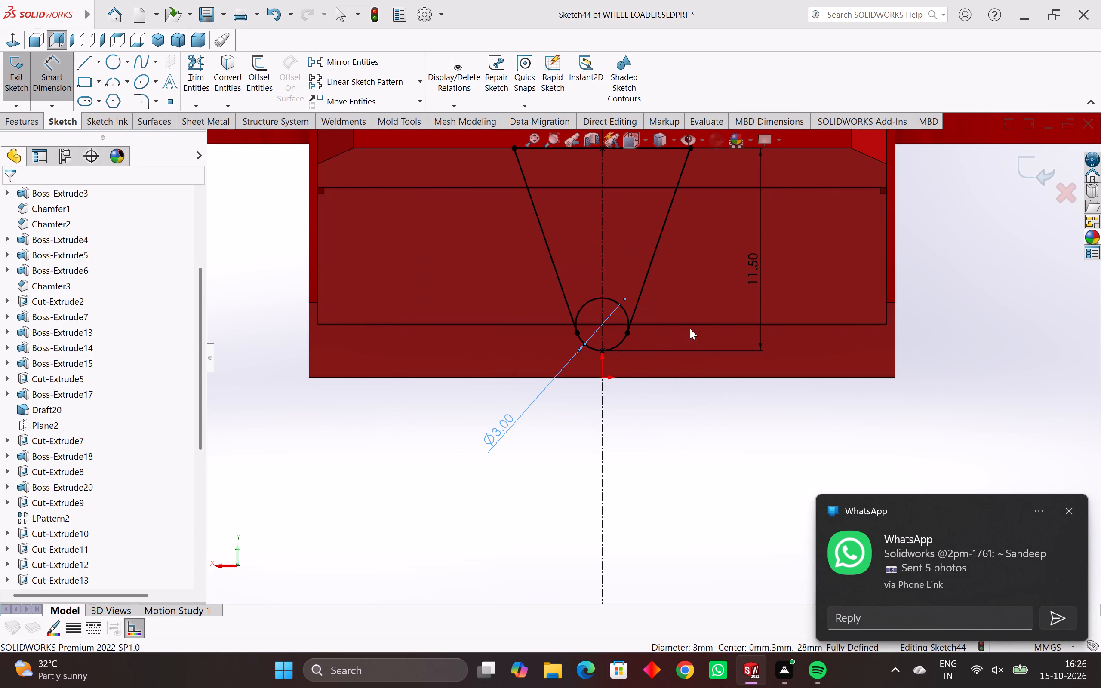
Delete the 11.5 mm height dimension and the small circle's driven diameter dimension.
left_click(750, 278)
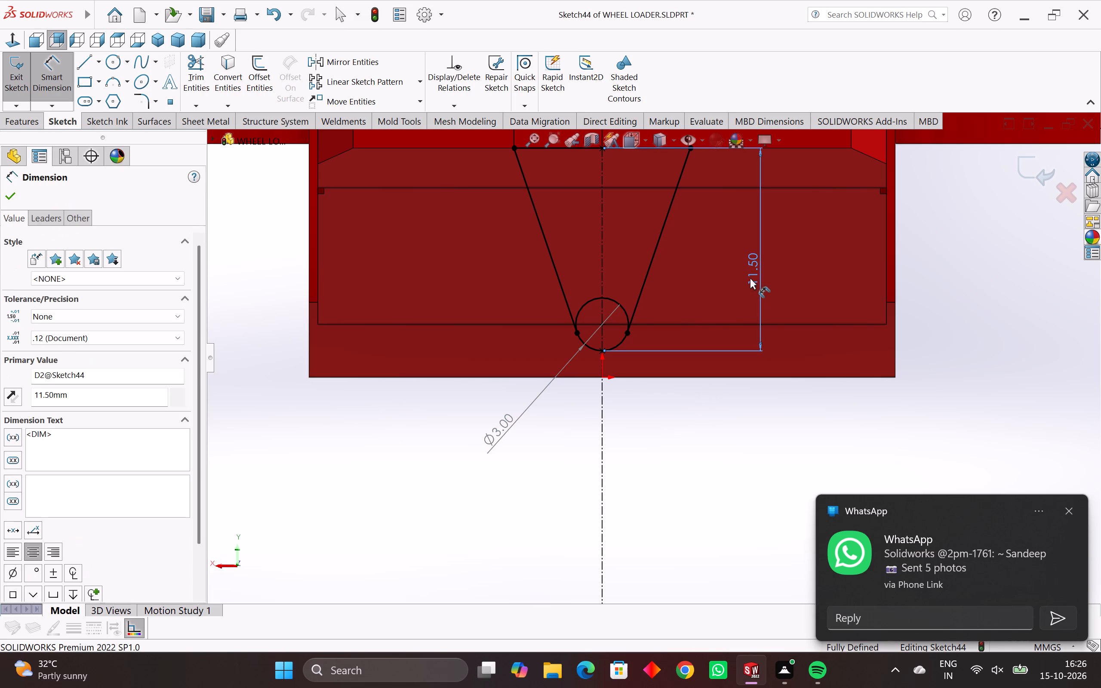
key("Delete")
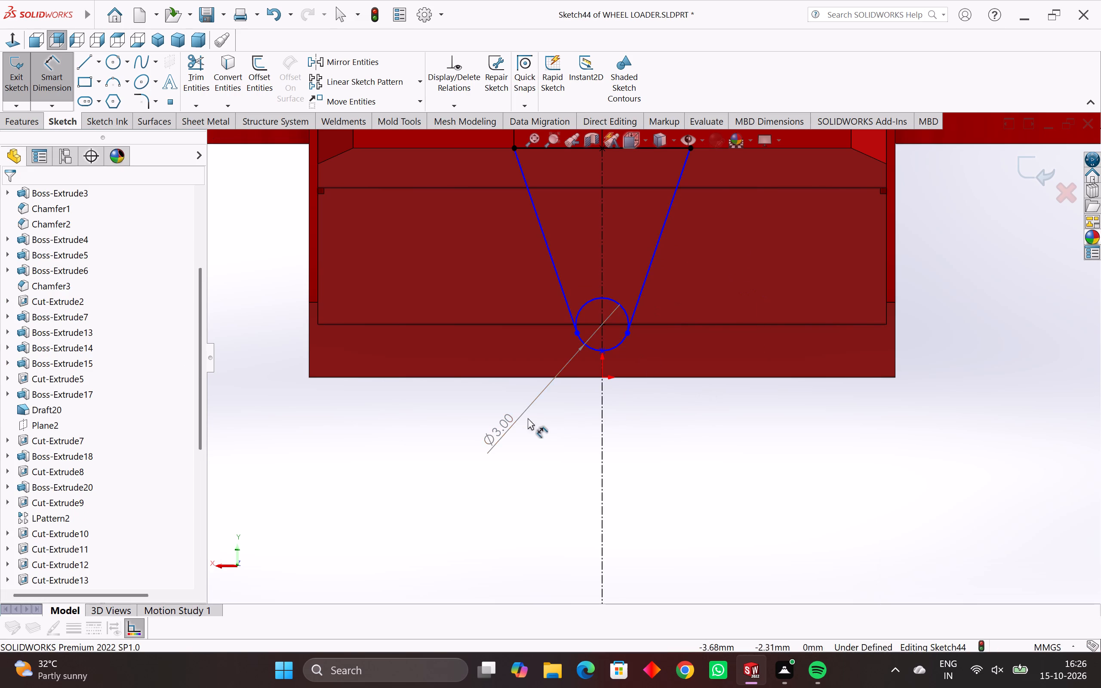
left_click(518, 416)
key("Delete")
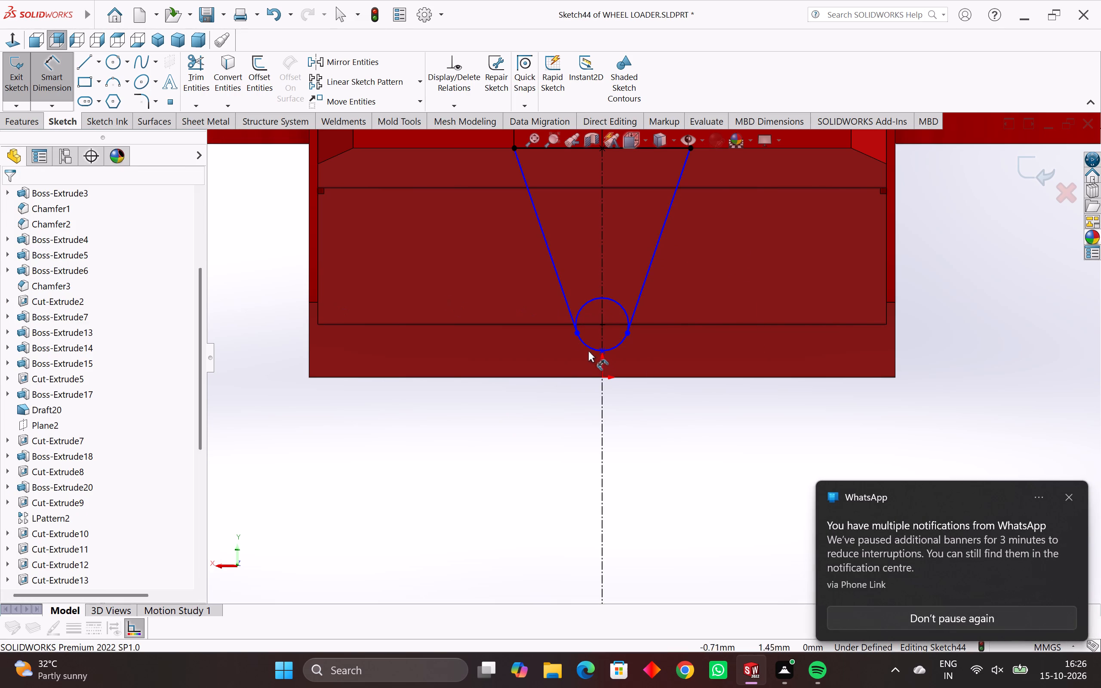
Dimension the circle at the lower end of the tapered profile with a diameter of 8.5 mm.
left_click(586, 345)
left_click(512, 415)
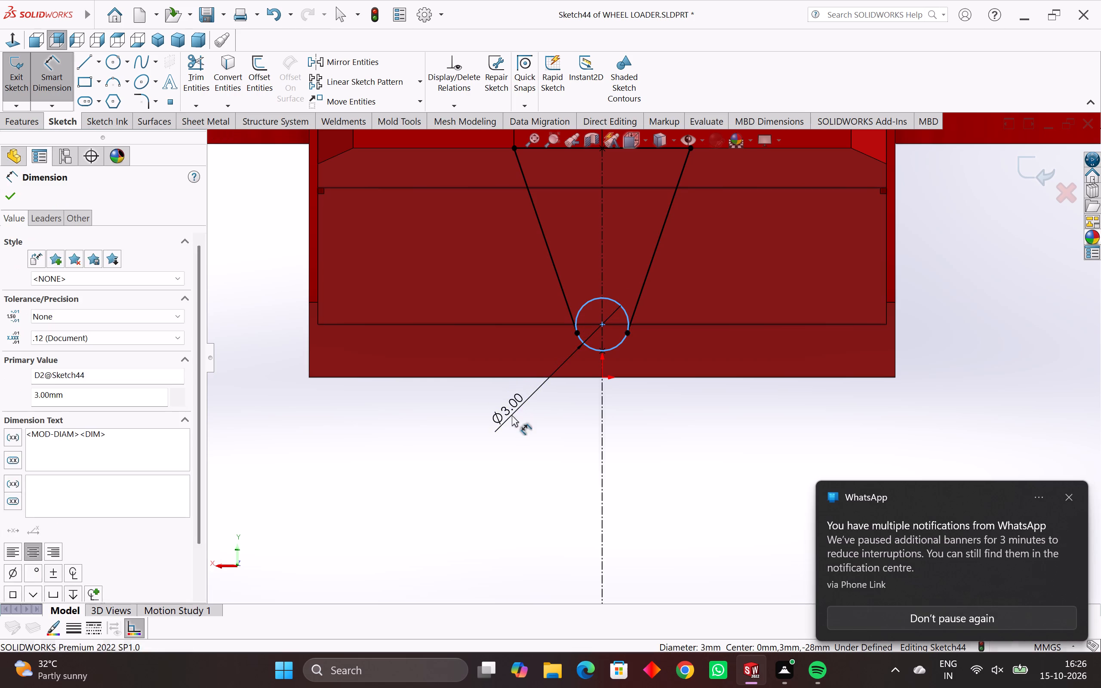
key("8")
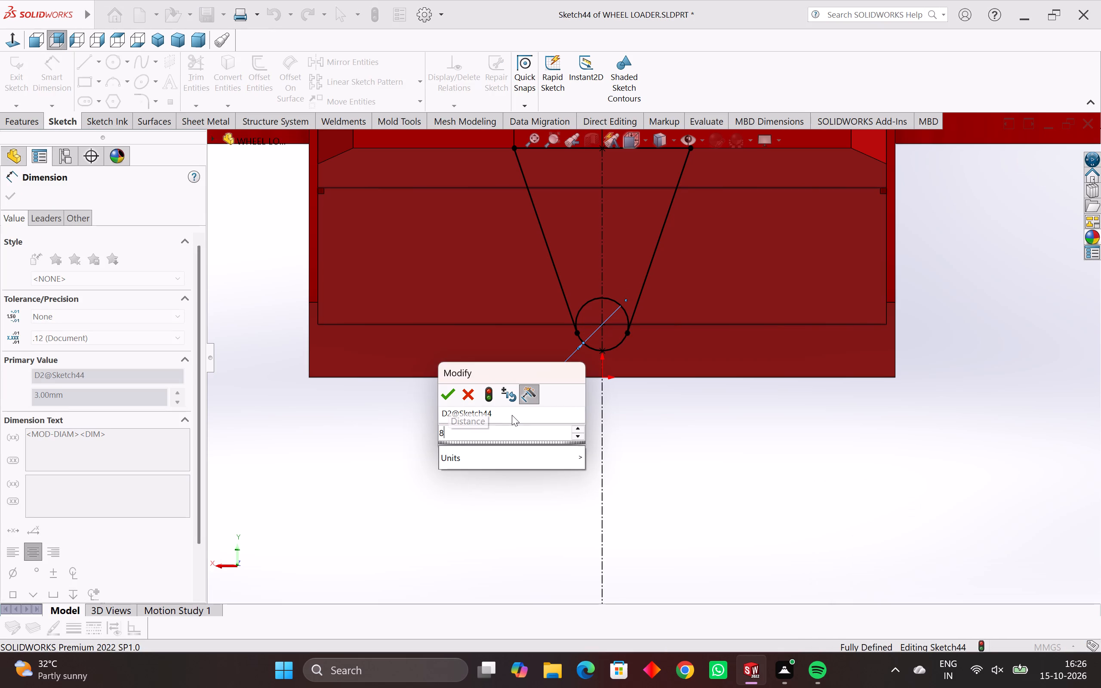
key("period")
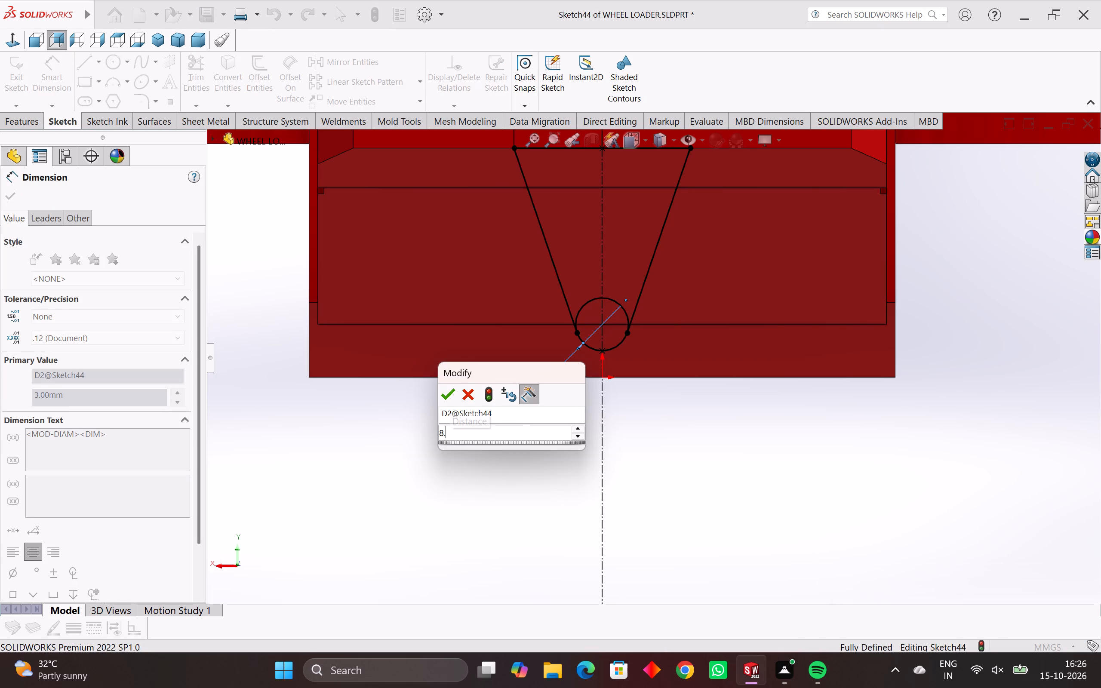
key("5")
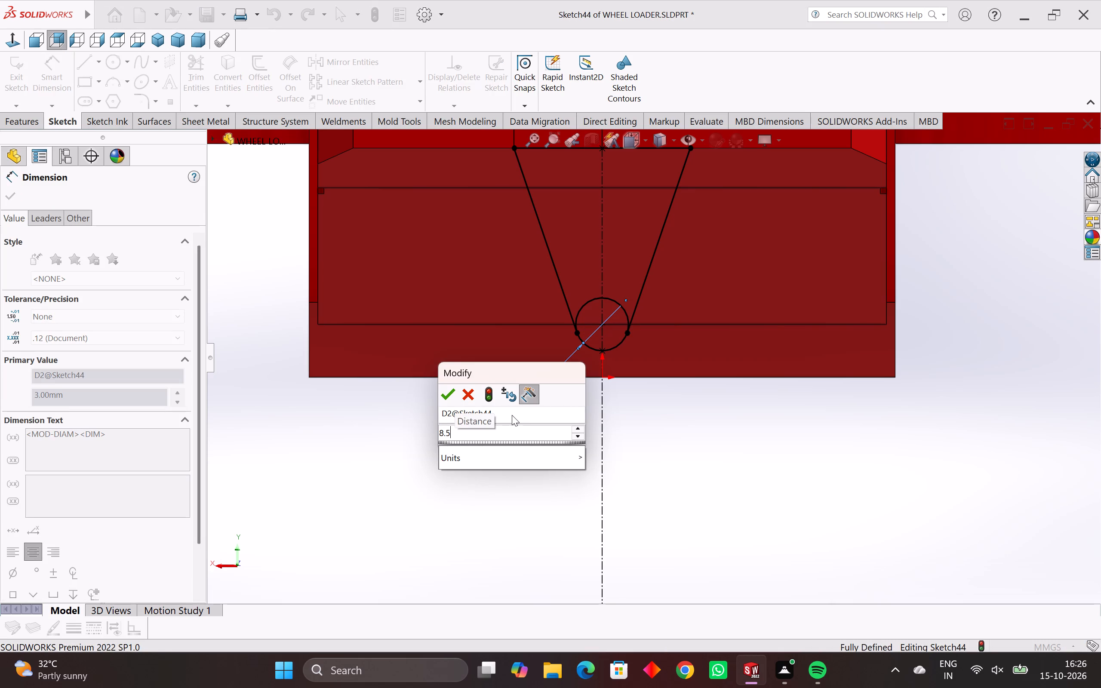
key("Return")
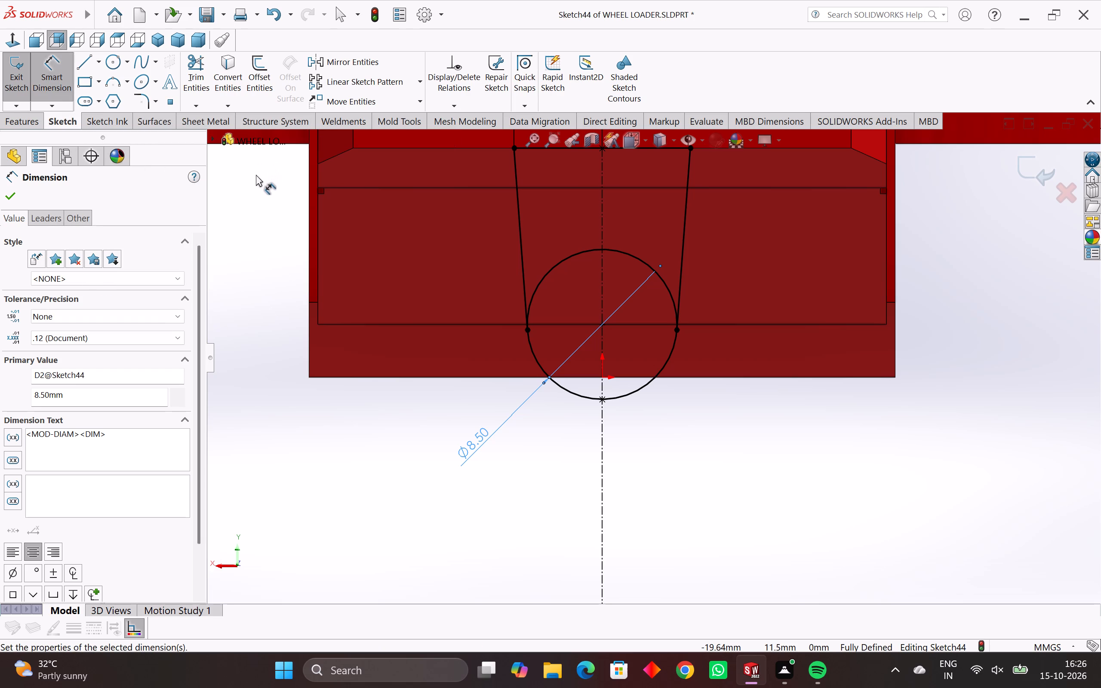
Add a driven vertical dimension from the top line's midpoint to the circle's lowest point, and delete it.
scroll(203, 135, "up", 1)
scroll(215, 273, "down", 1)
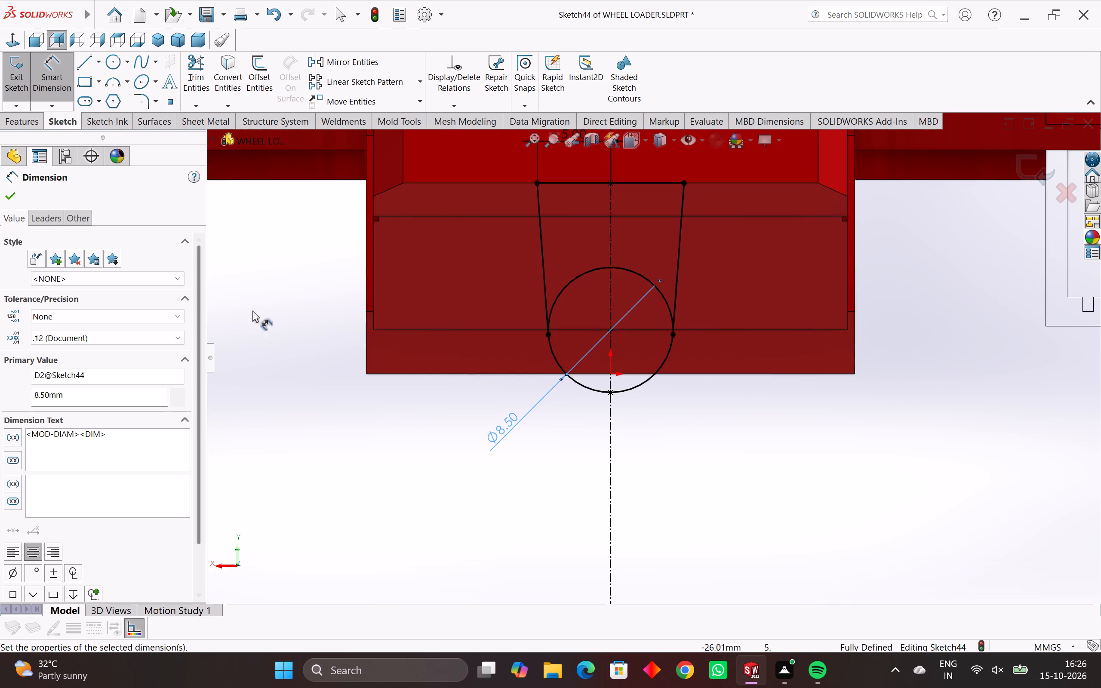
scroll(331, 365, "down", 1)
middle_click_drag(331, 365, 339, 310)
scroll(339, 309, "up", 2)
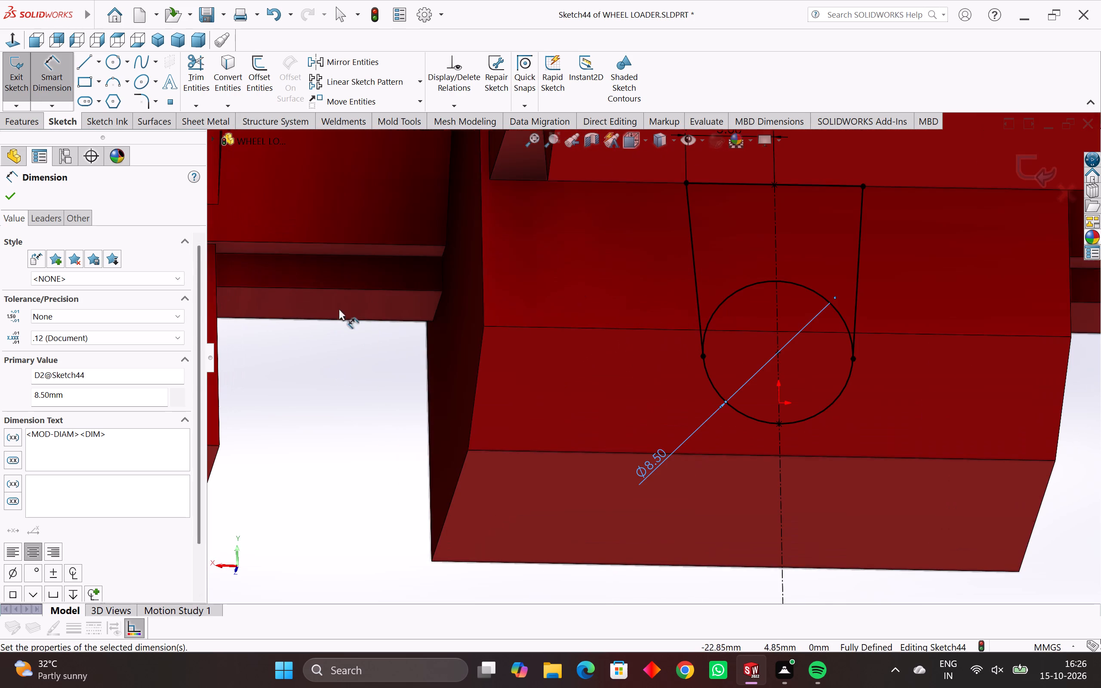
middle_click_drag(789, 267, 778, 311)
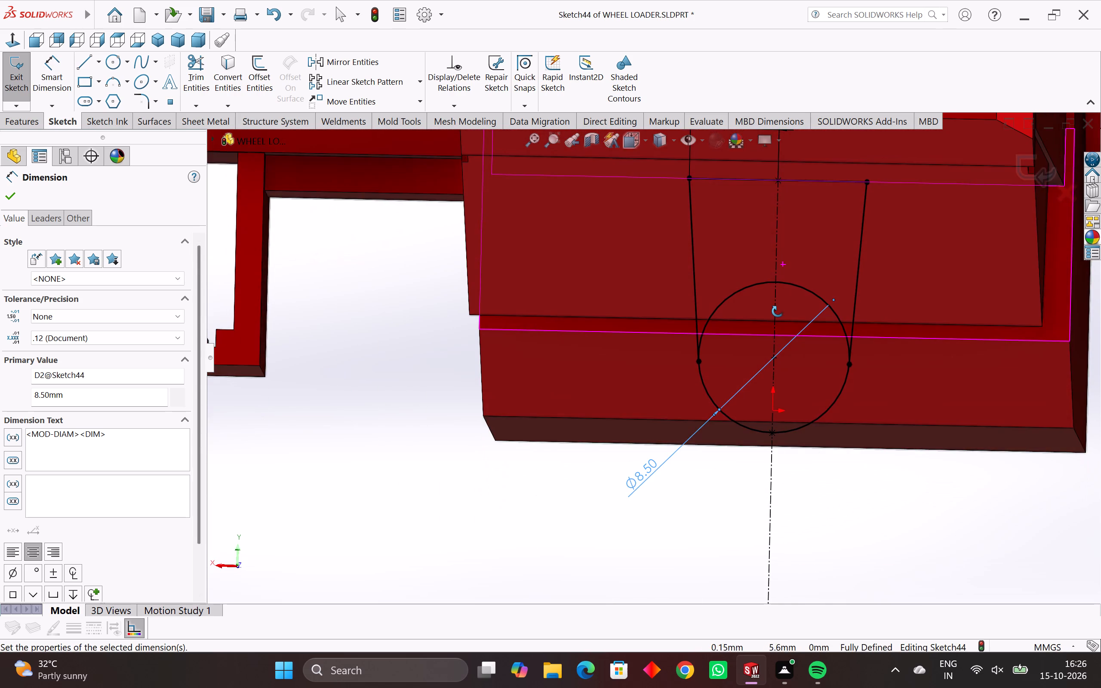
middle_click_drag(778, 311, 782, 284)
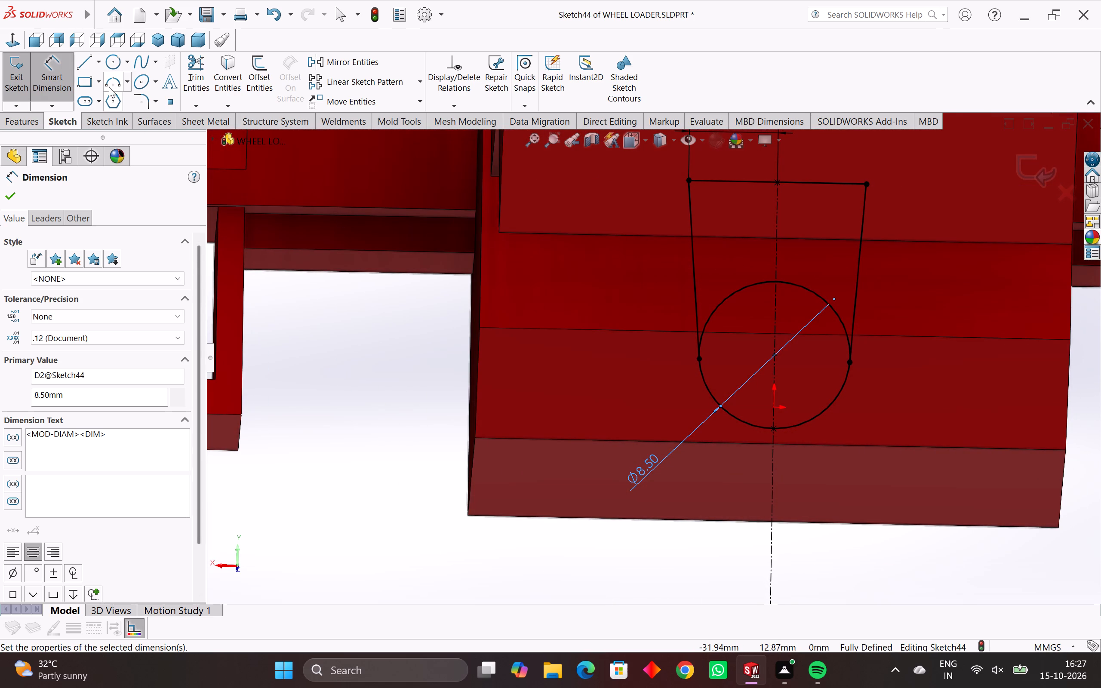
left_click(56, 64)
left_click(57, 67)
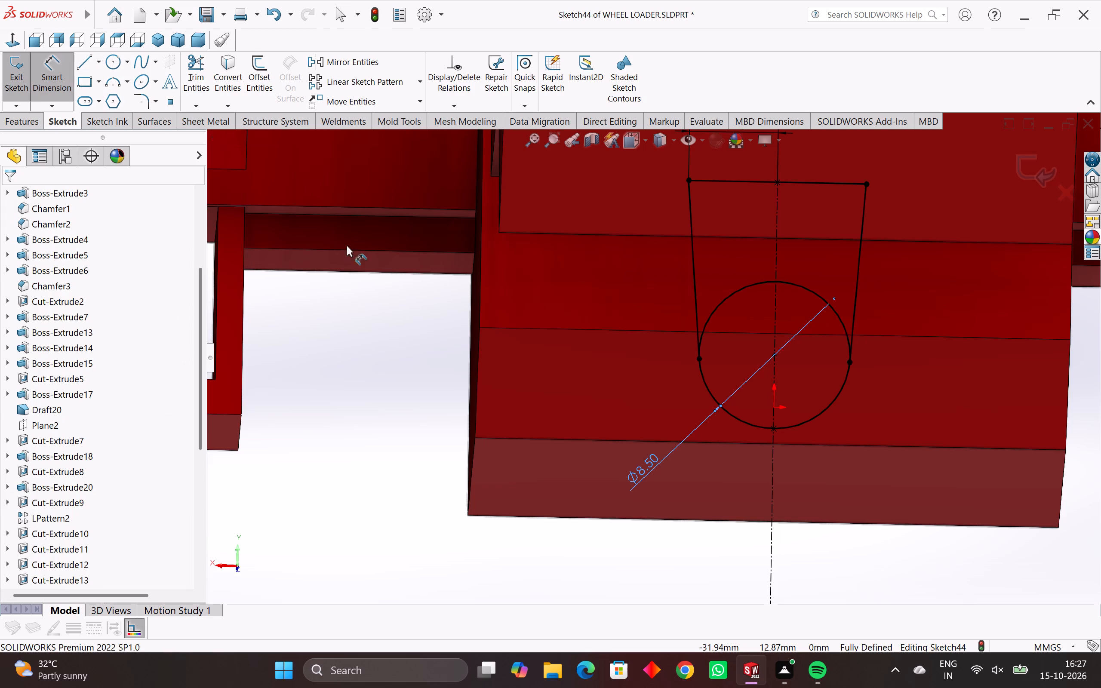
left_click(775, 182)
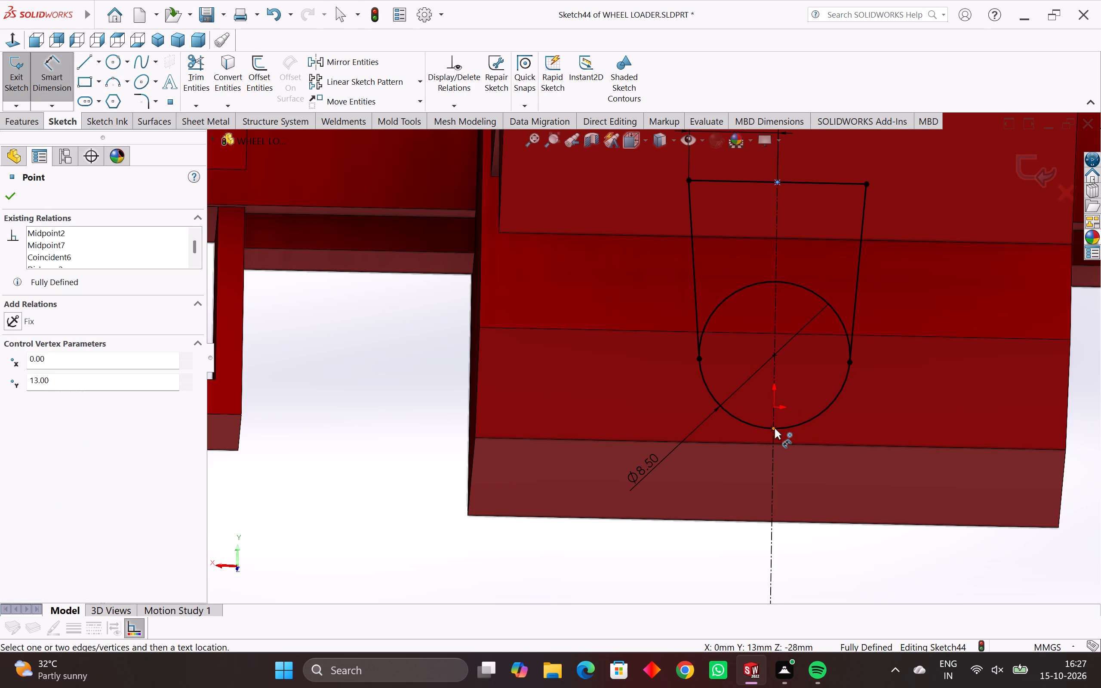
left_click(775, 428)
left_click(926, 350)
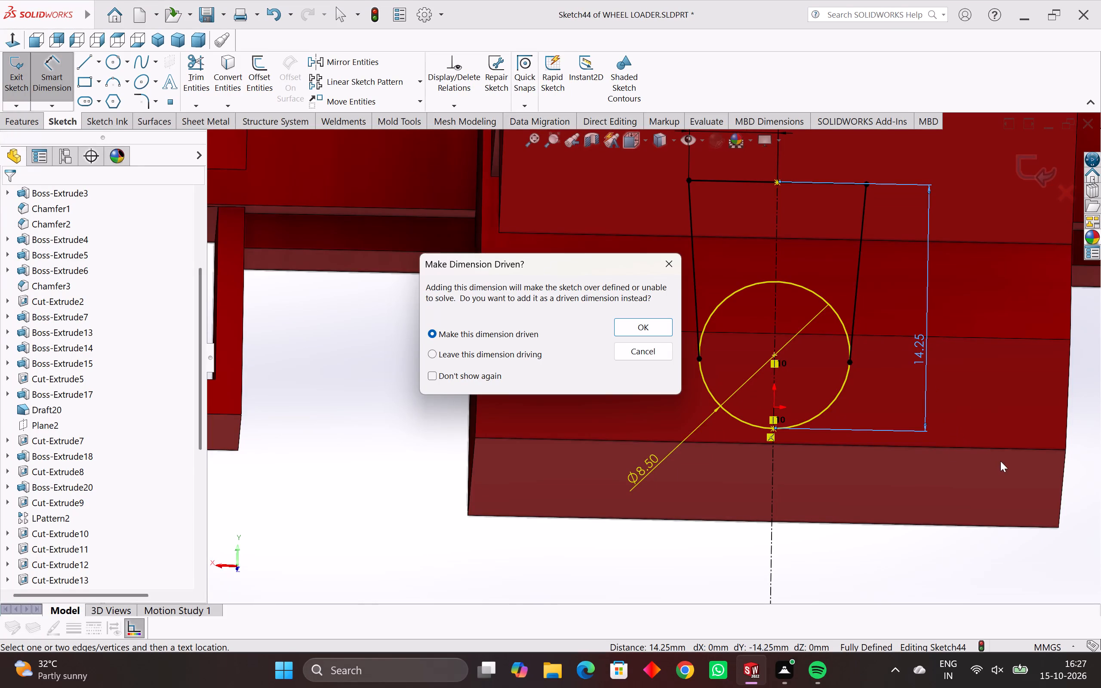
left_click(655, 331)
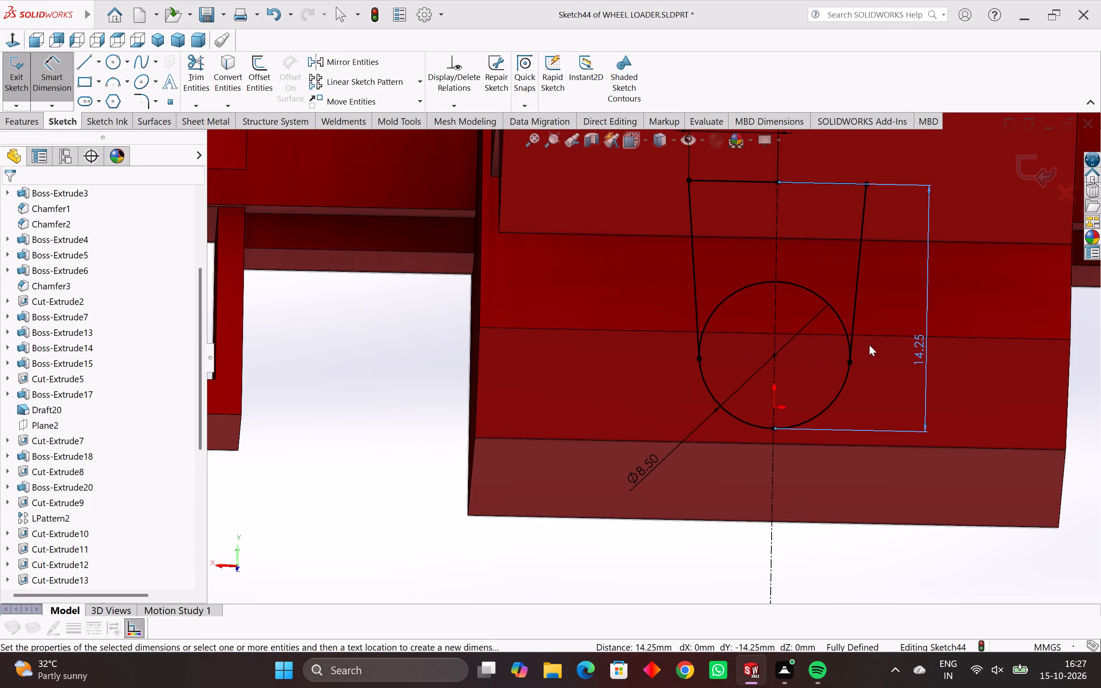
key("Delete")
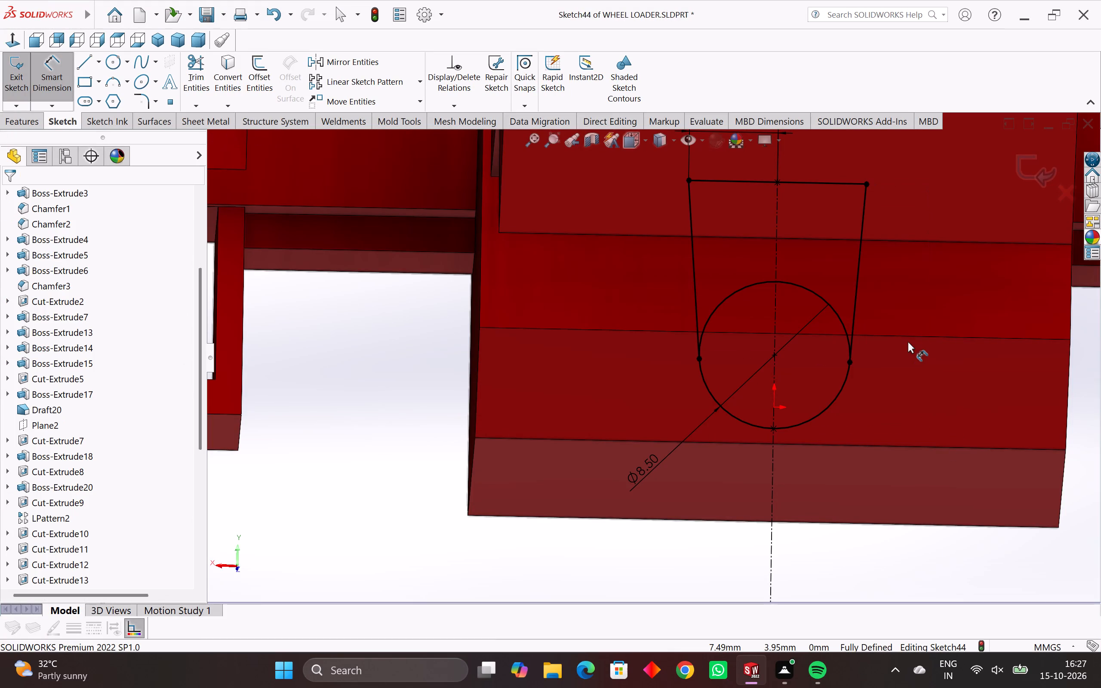
Delete the sketch point at the circle's lowest point on the vertical centreline.
middle_click_drag(870, 366, 871, 396)
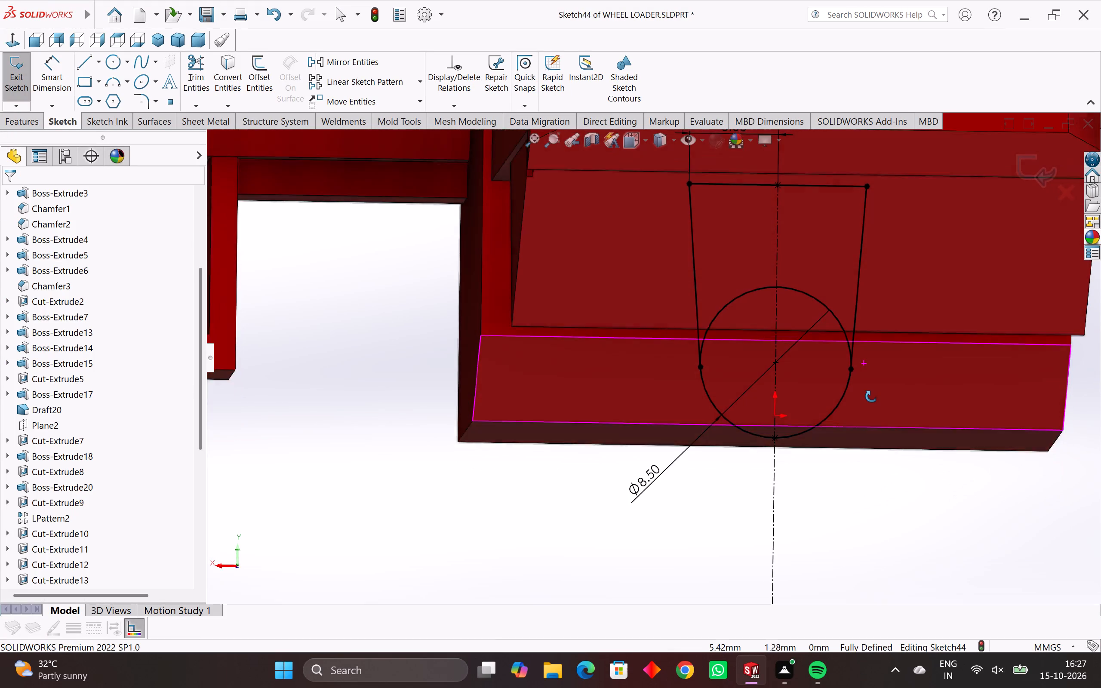
middle_click_drag(871, 396, 868, 459)
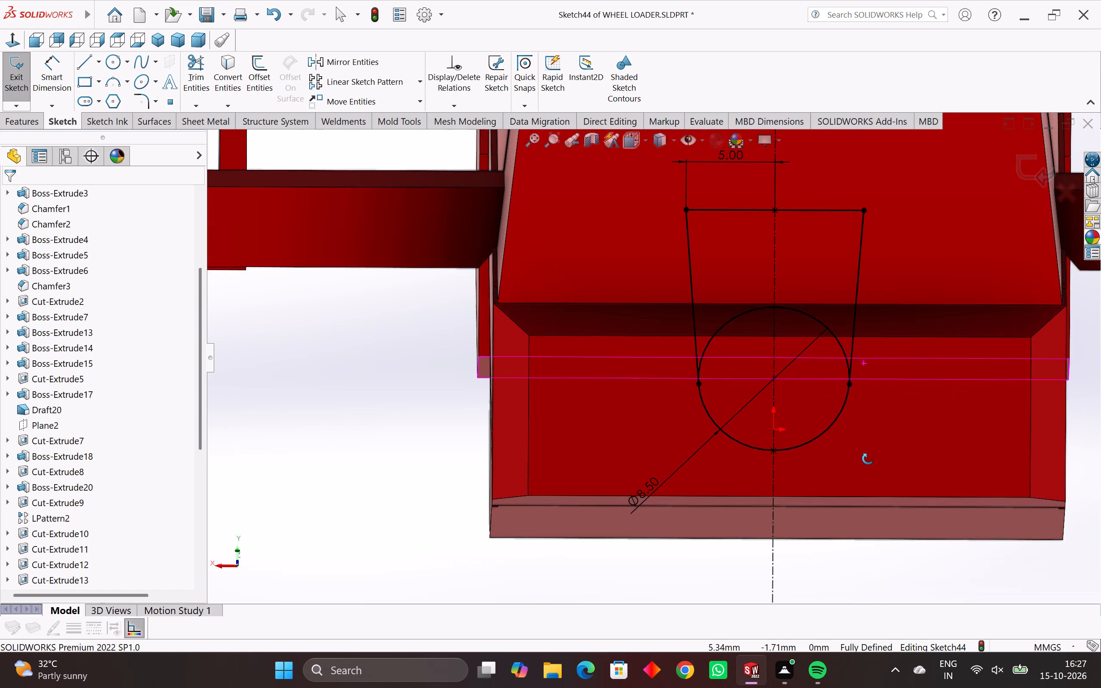
middle_click_drag(868, 459, 871, 410)
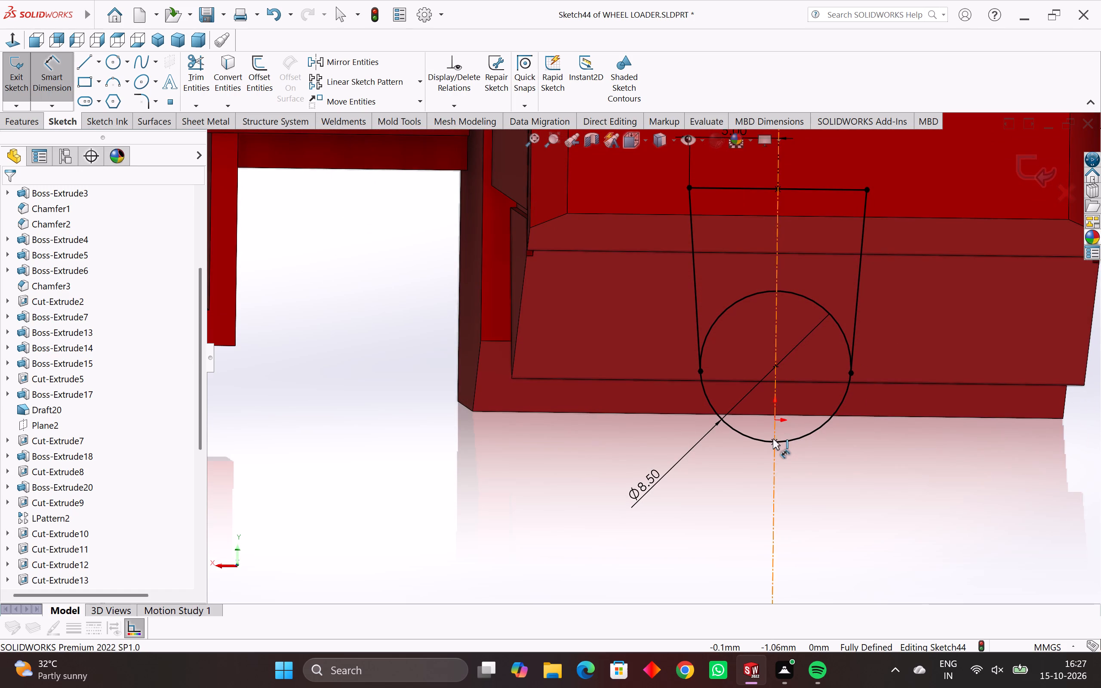
left_click_drag(773, 440, 777, 384)
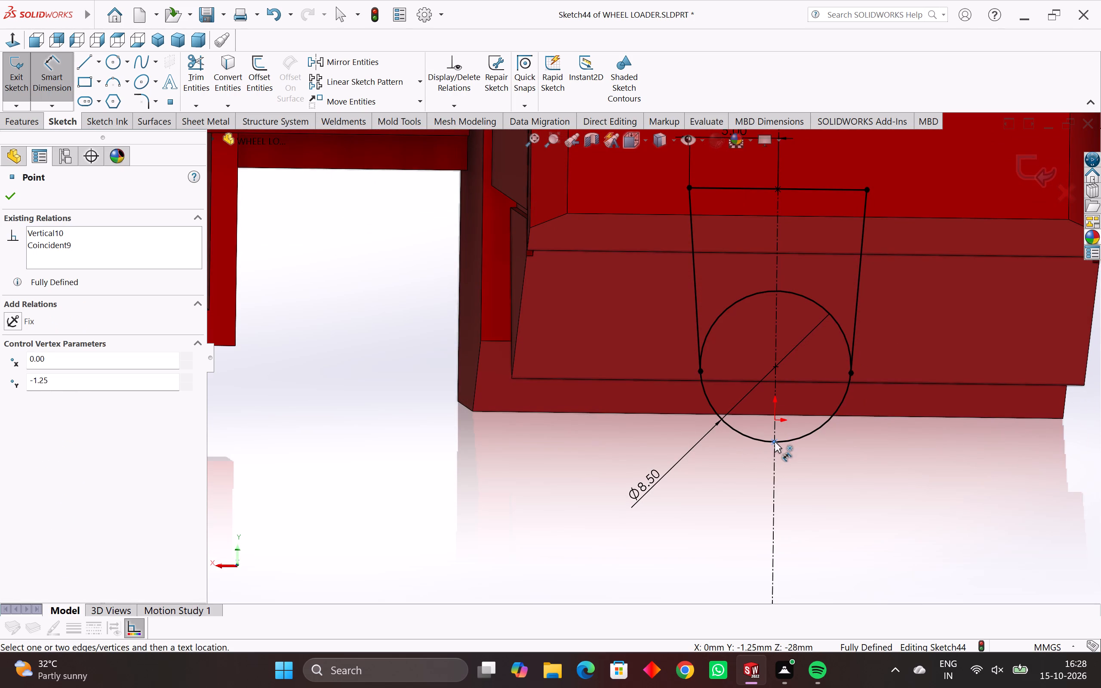
left_click_drag(775, 442, 778, 370)
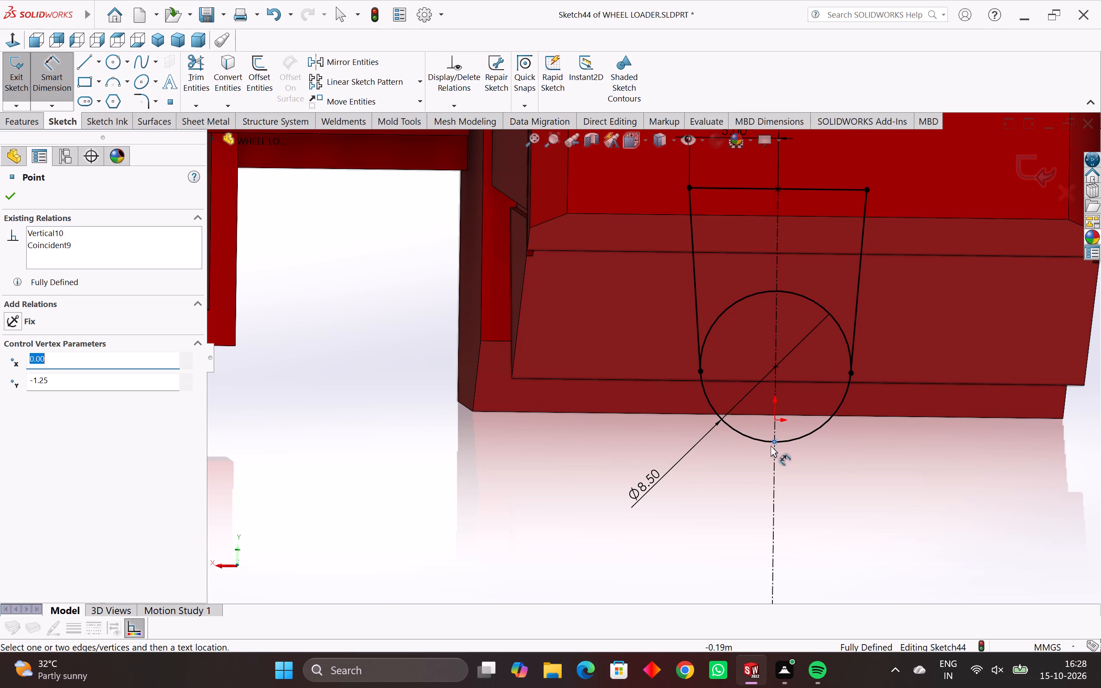
key("Delete")
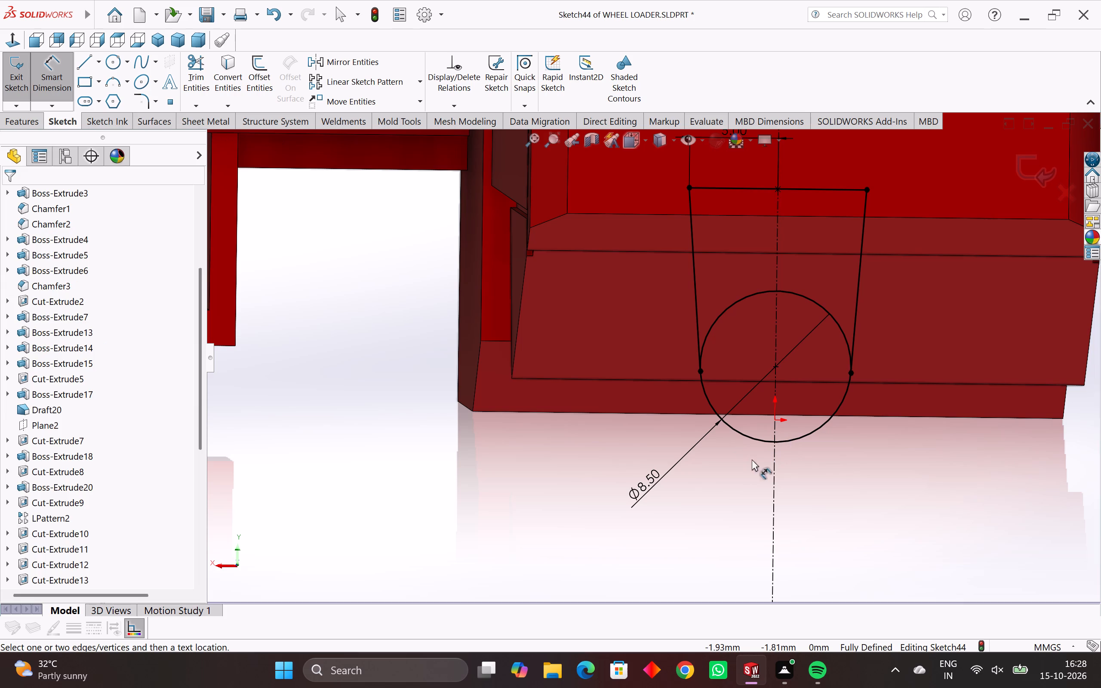
key("Escape")
key("Escape")
key("Escape")
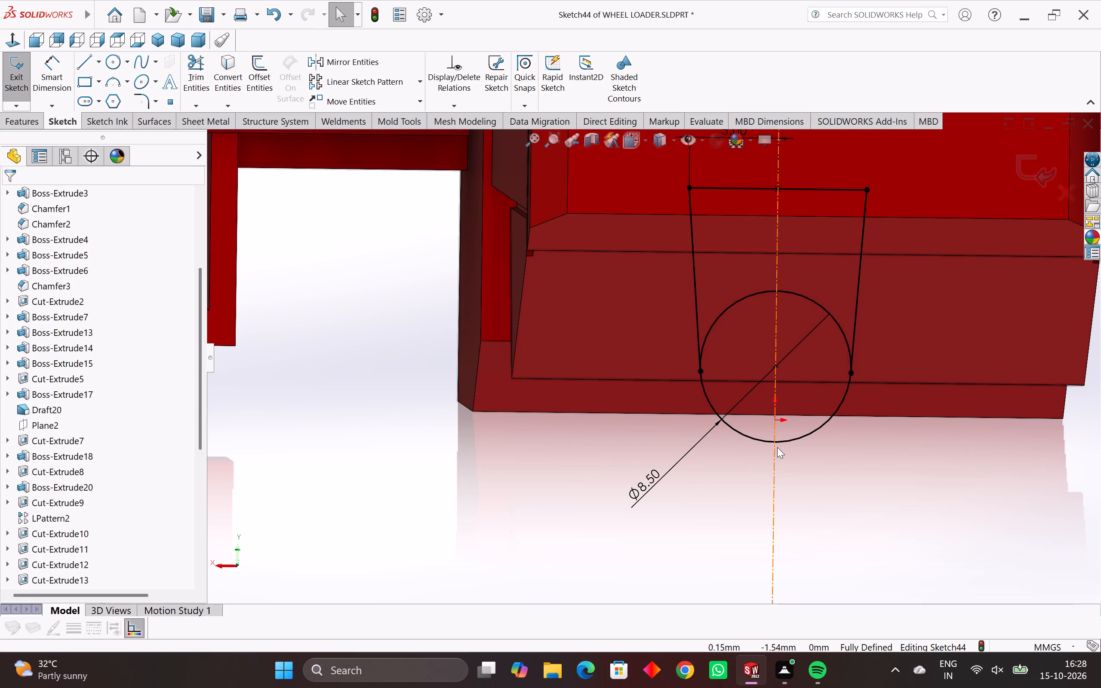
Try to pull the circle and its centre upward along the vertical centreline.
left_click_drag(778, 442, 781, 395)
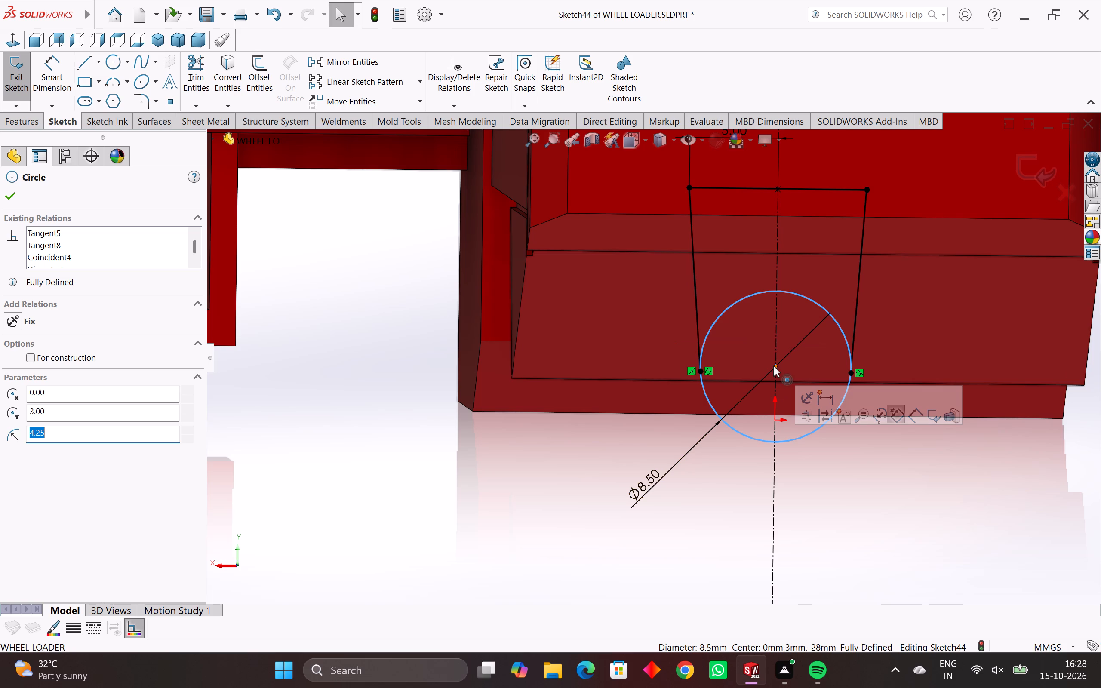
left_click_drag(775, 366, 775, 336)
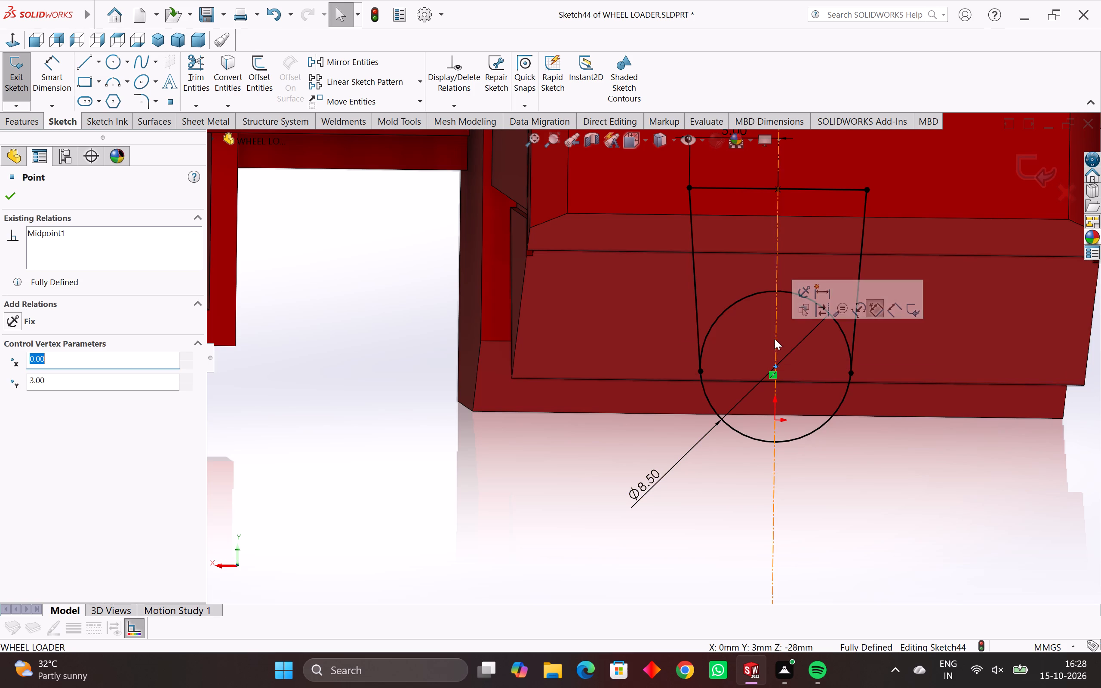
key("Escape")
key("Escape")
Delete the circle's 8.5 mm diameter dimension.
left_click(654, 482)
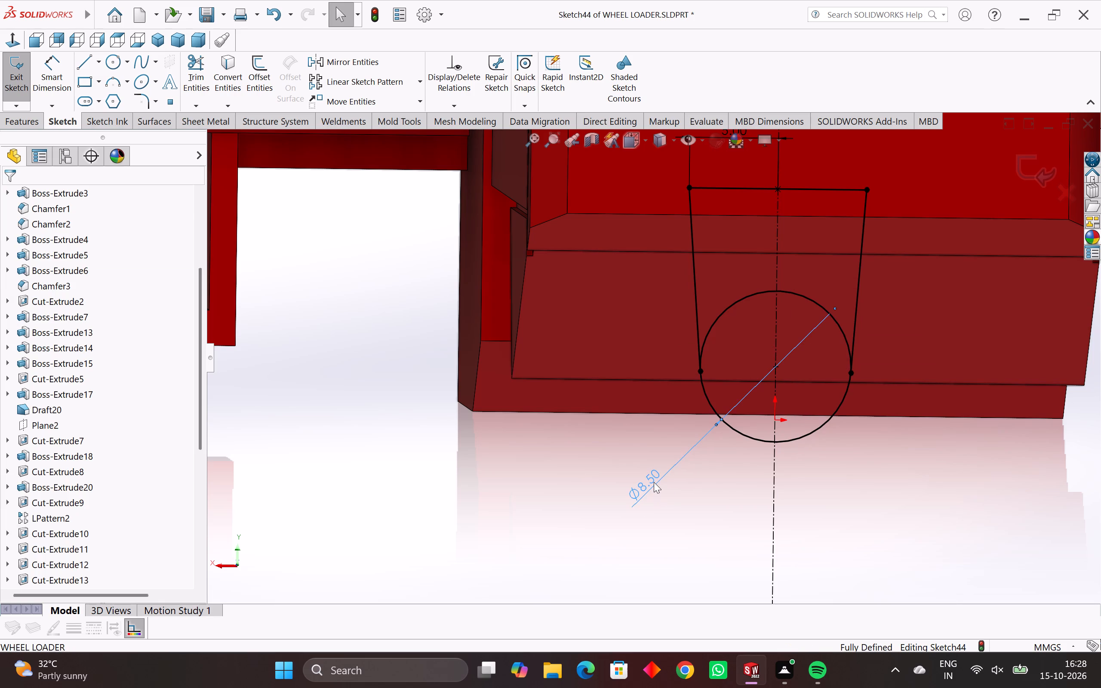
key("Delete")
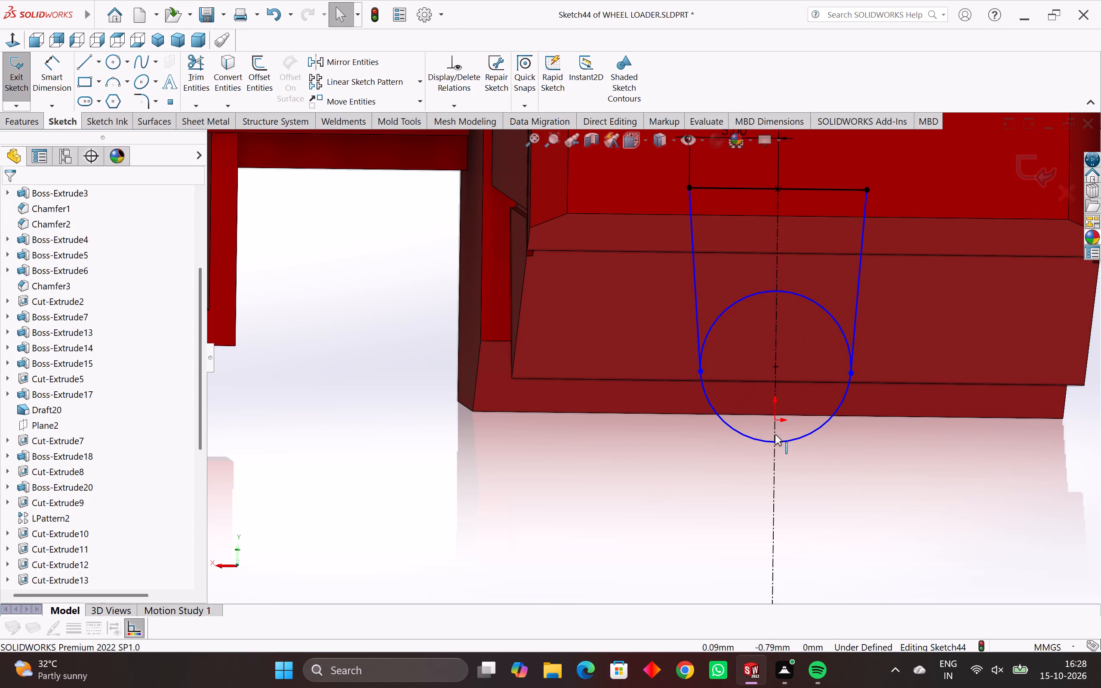
Resize the circle freehand to a diameter of about 7.75 mm.
left_click_drag(781, 440, 785, 409)
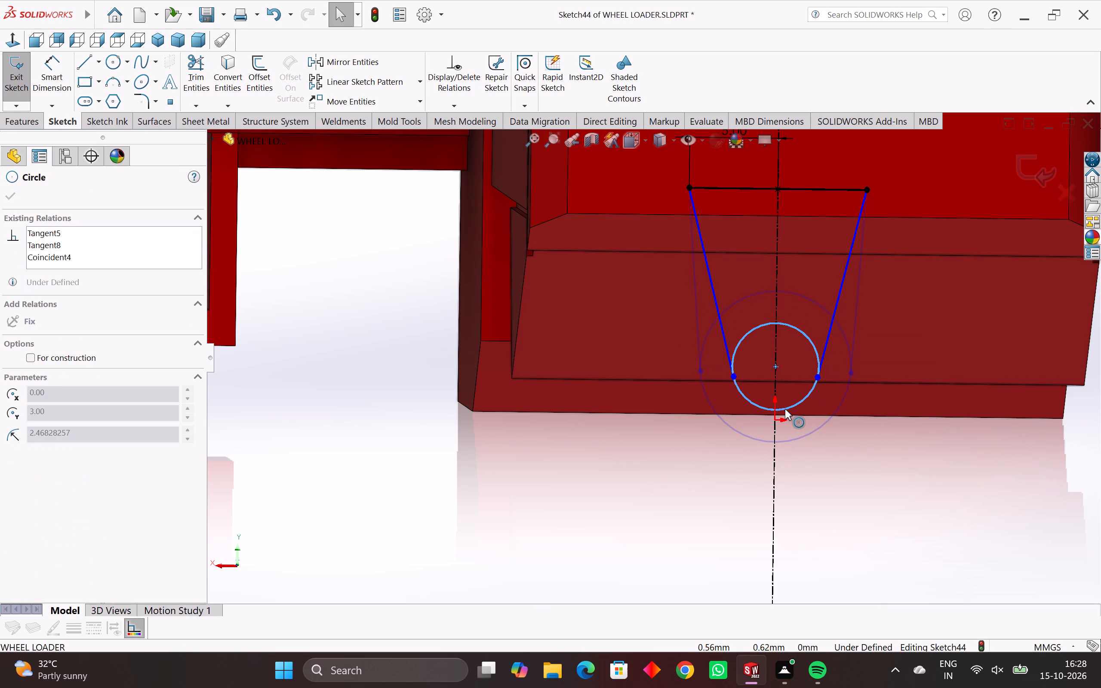
left_click_drag(785, 409, 787, 434)
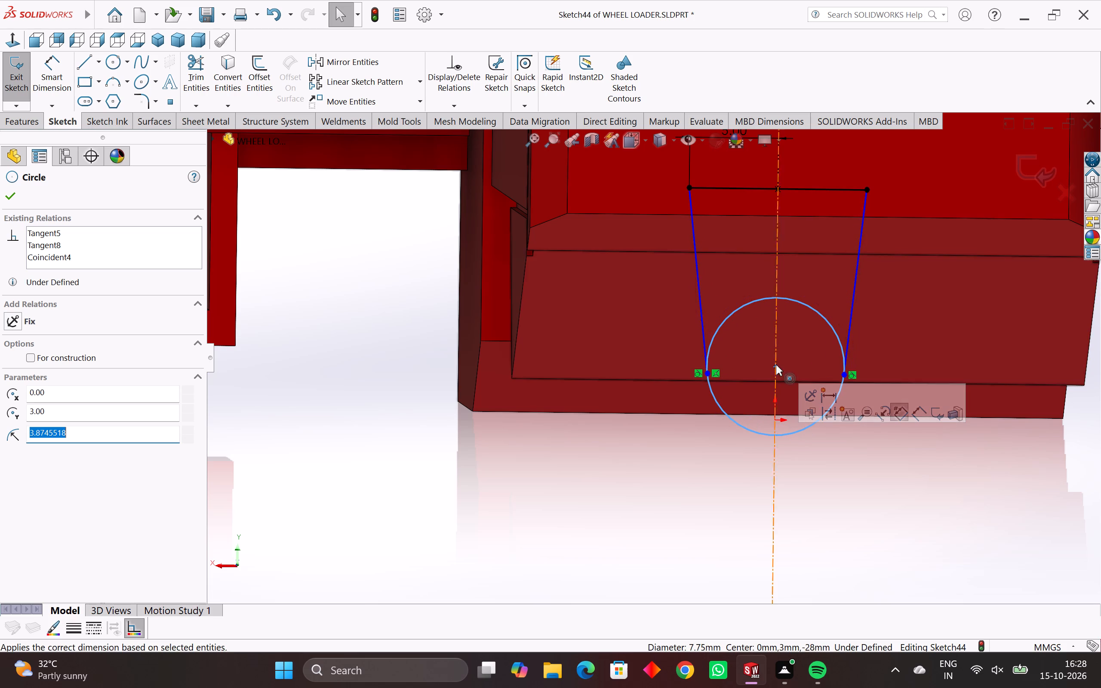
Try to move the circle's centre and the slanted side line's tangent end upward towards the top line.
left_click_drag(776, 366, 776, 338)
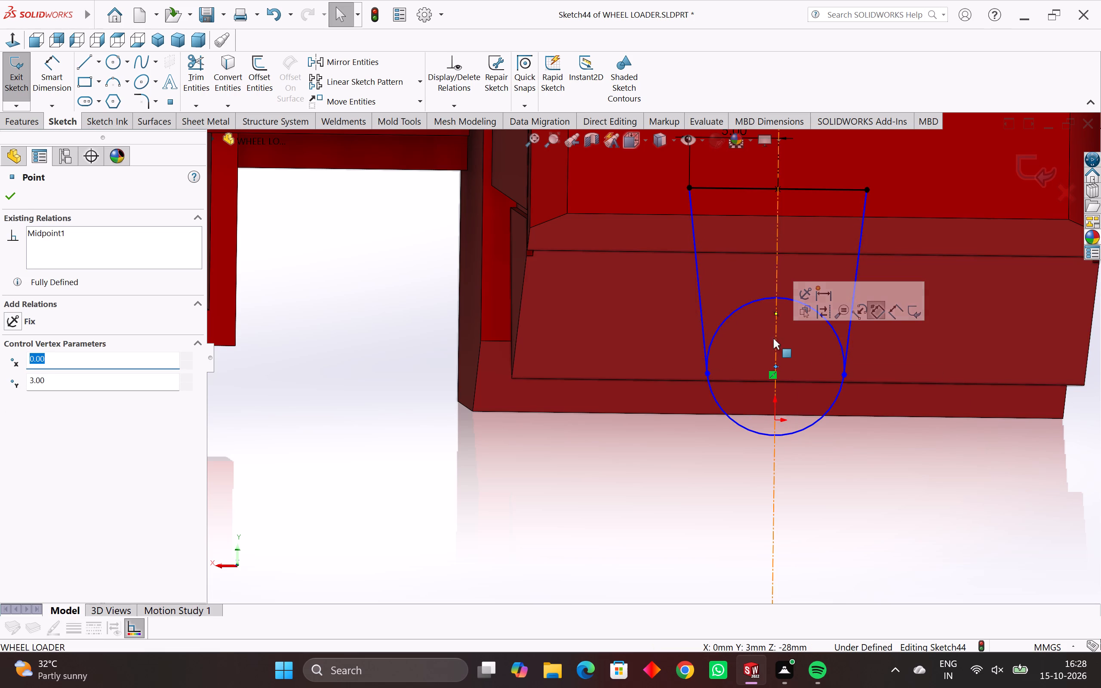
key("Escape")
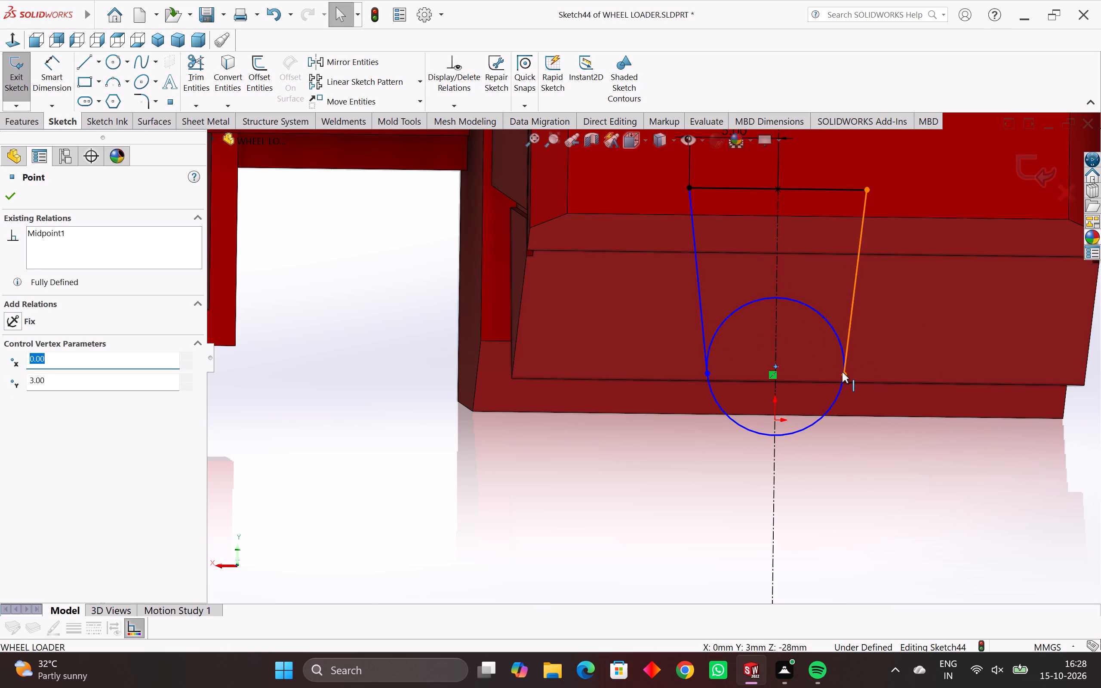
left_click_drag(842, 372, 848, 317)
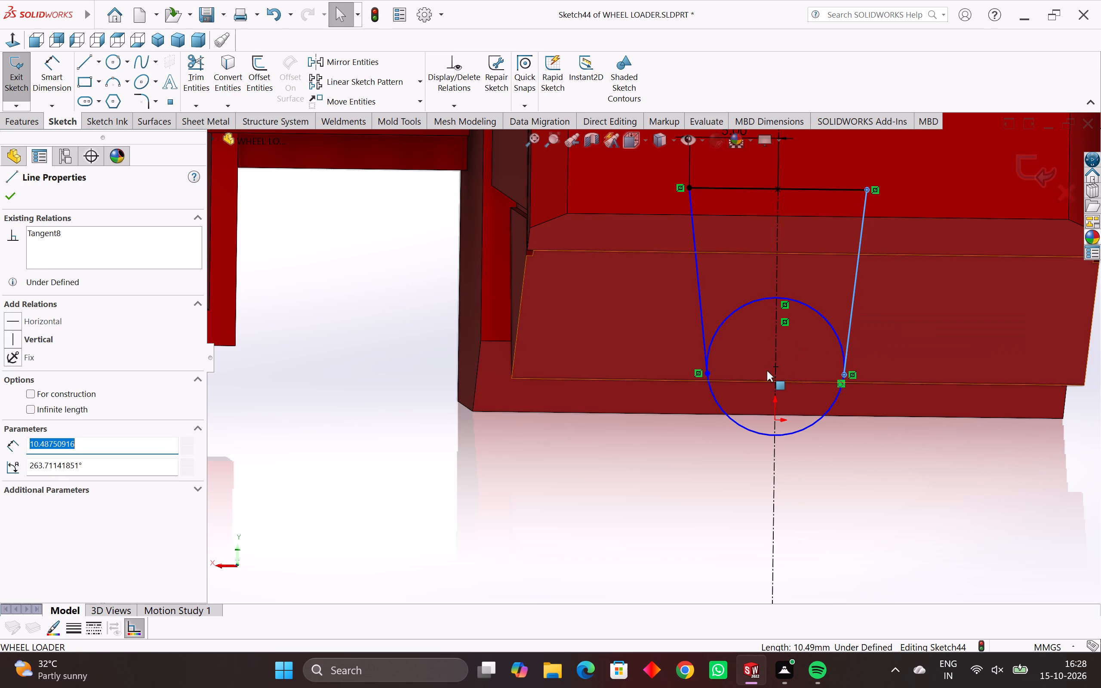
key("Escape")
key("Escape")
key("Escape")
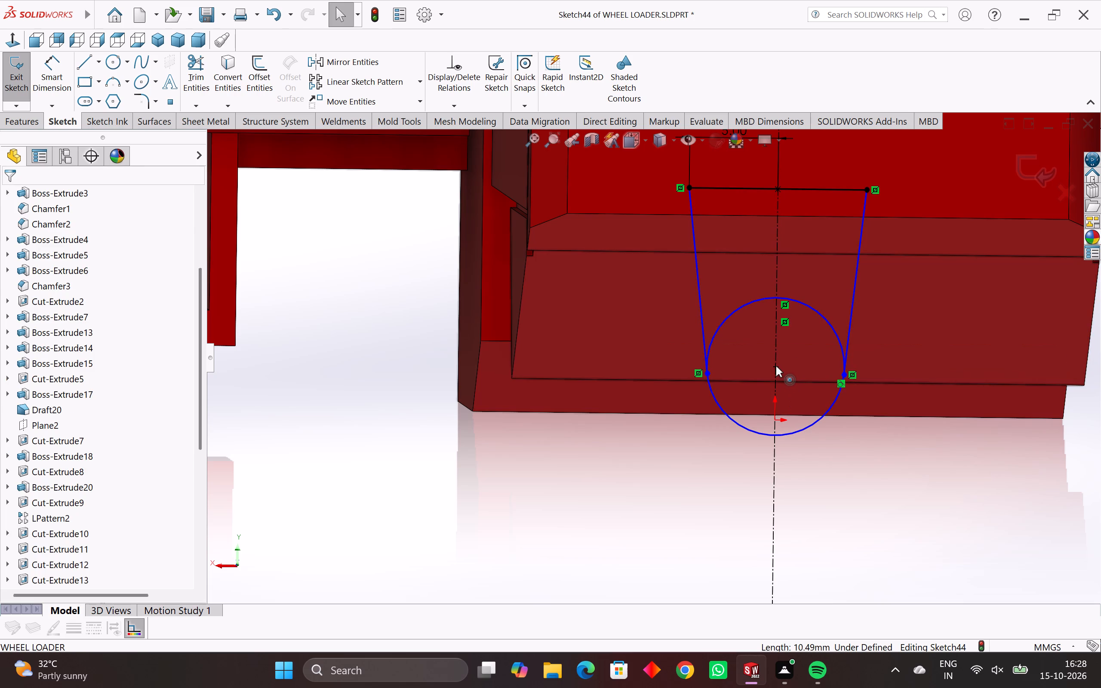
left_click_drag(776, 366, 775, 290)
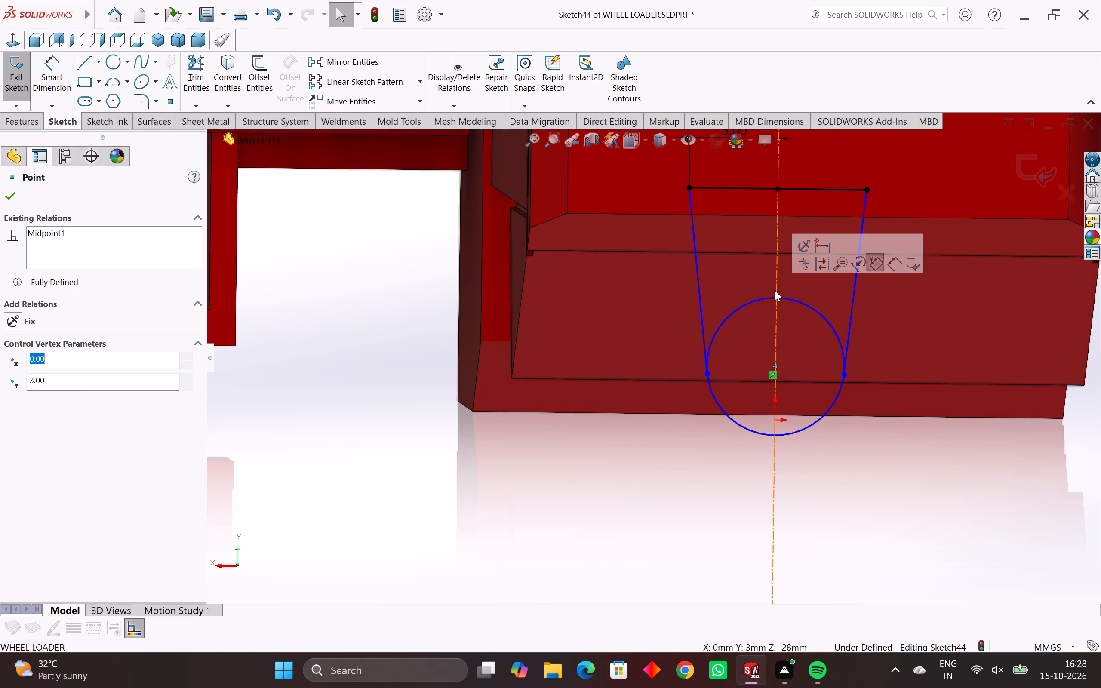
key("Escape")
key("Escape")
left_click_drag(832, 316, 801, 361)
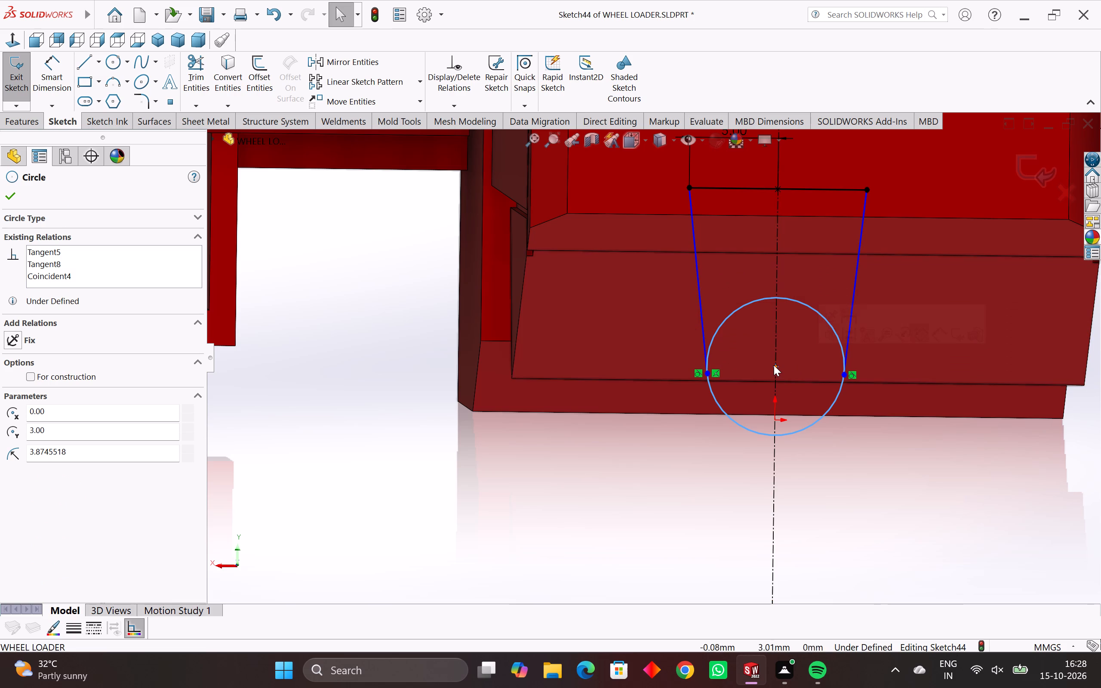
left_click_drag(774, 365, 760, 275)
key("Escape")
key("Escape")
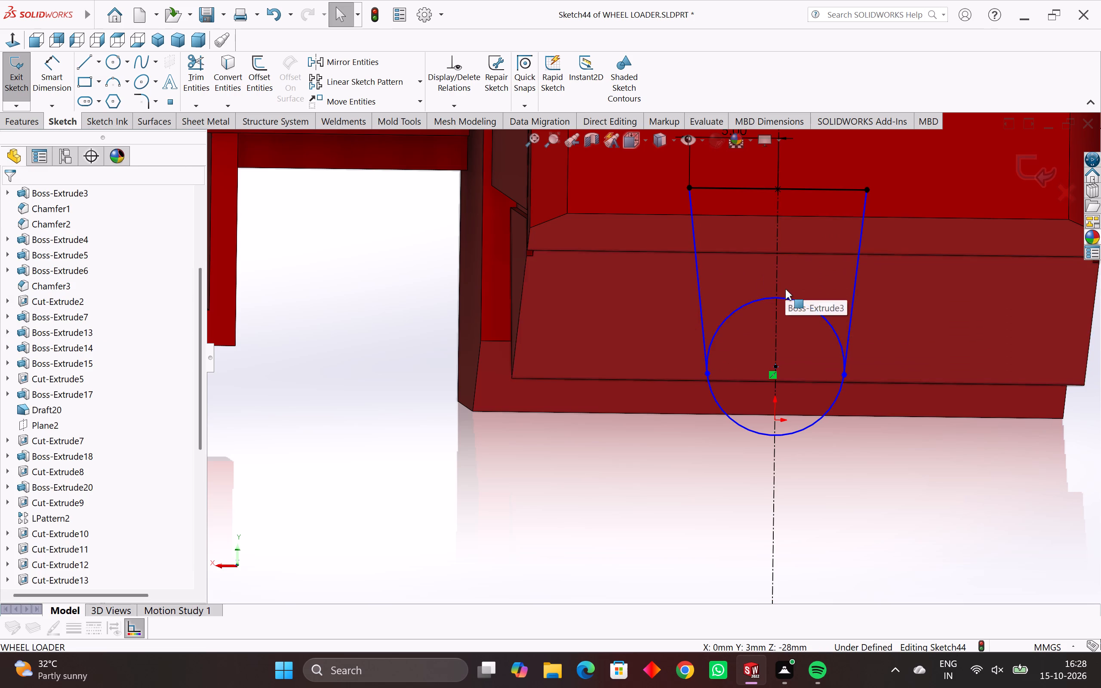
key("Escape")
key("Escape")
Delete the circle, both slanted side lines and the vertical centreline below the top line.
left_click_drag(863, 338, 640, 376)
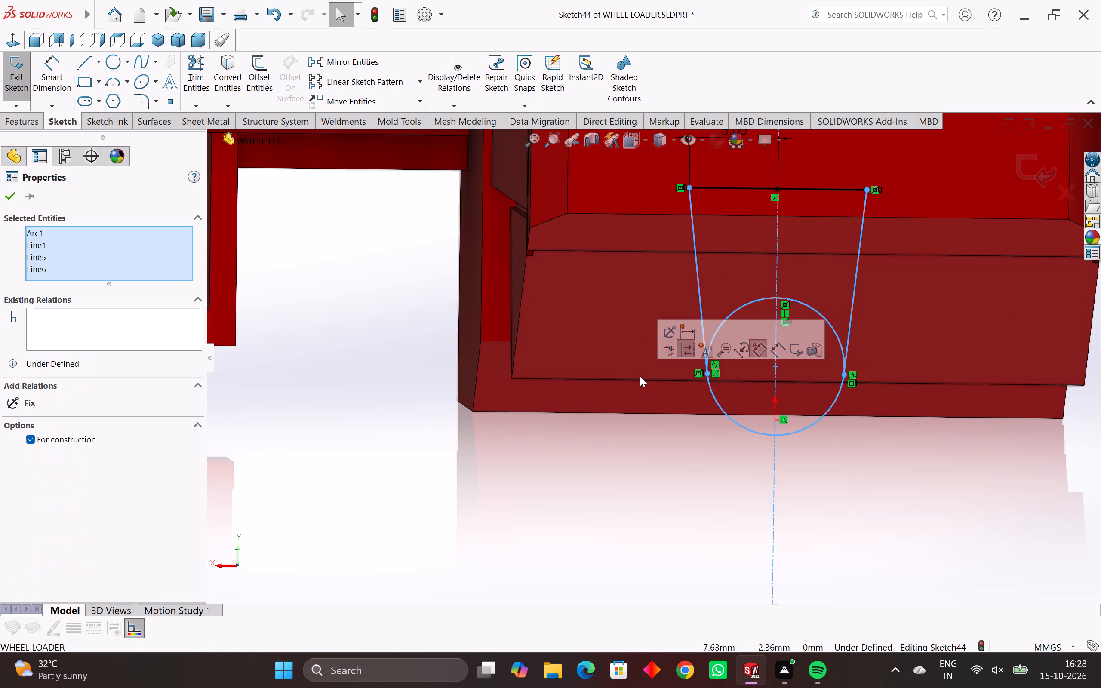
key("Delete")
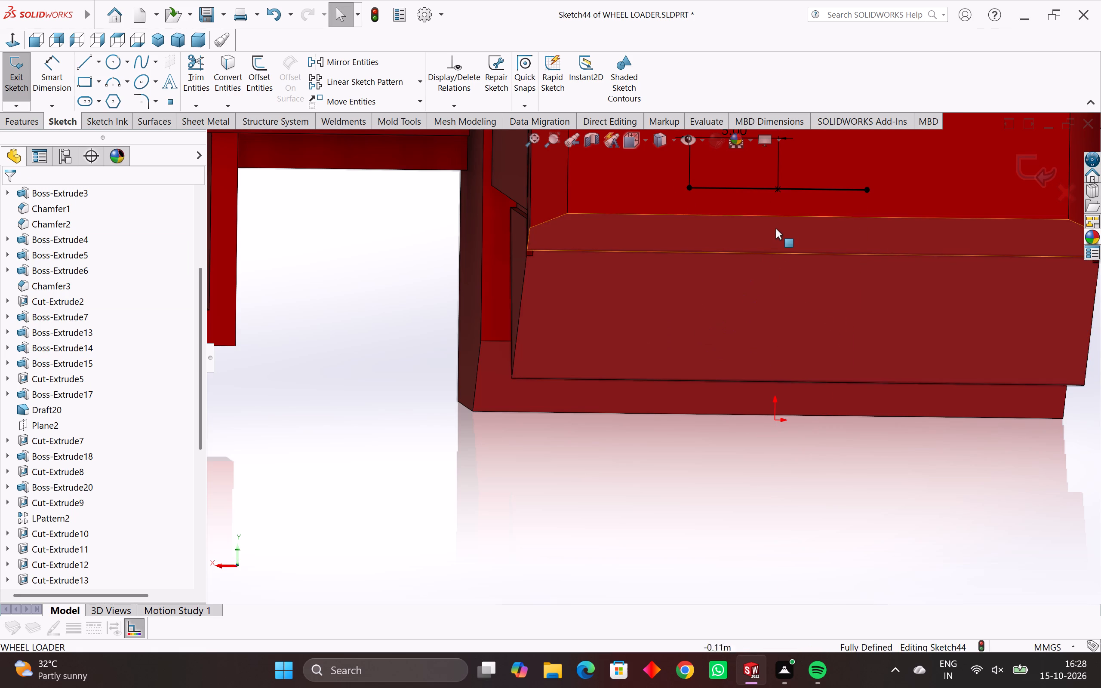
Draw an 11.5 mm vertical construction line downward from the midpoint of the top line.
key("l")
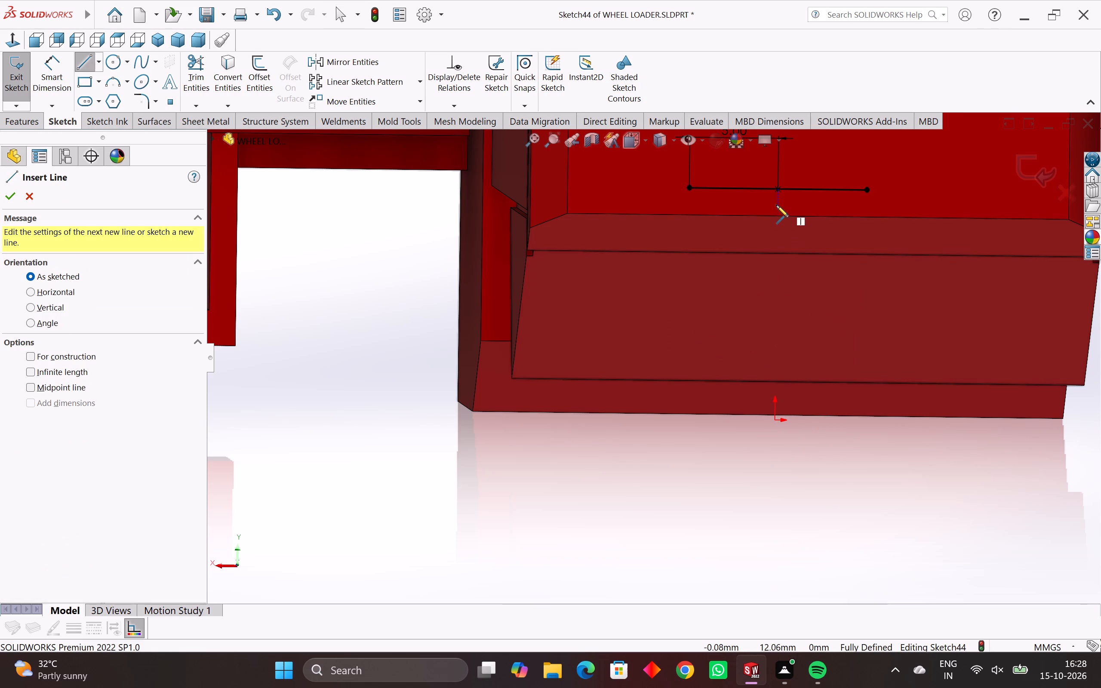
left_click(779, 189)
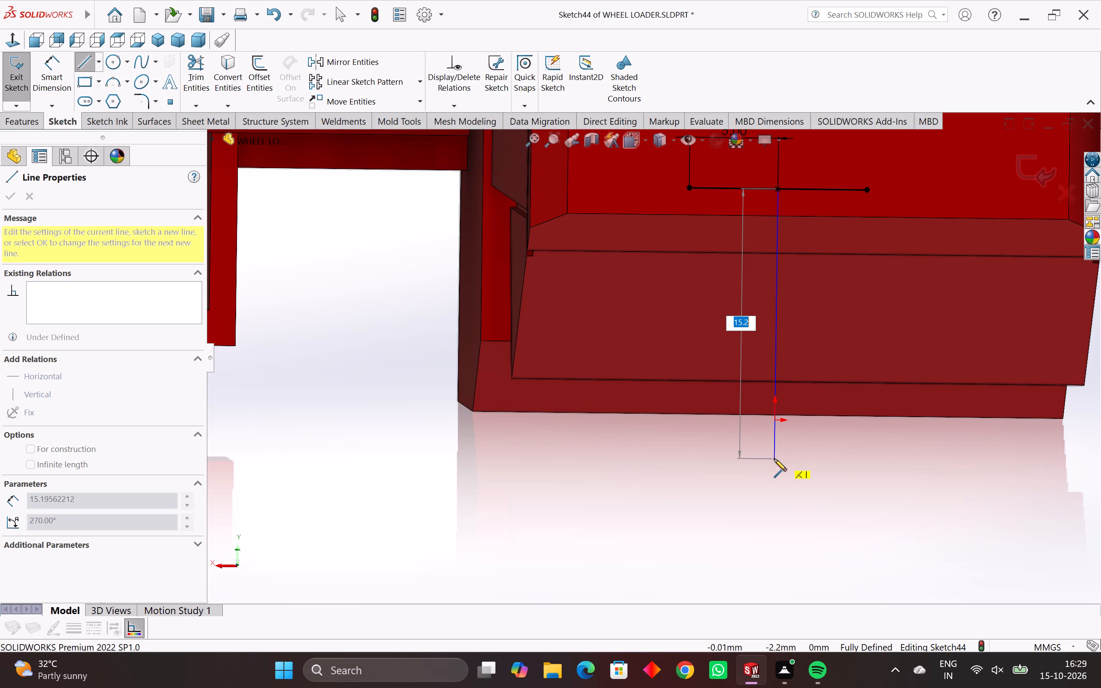
type("11.")
key("5")
key("Return")
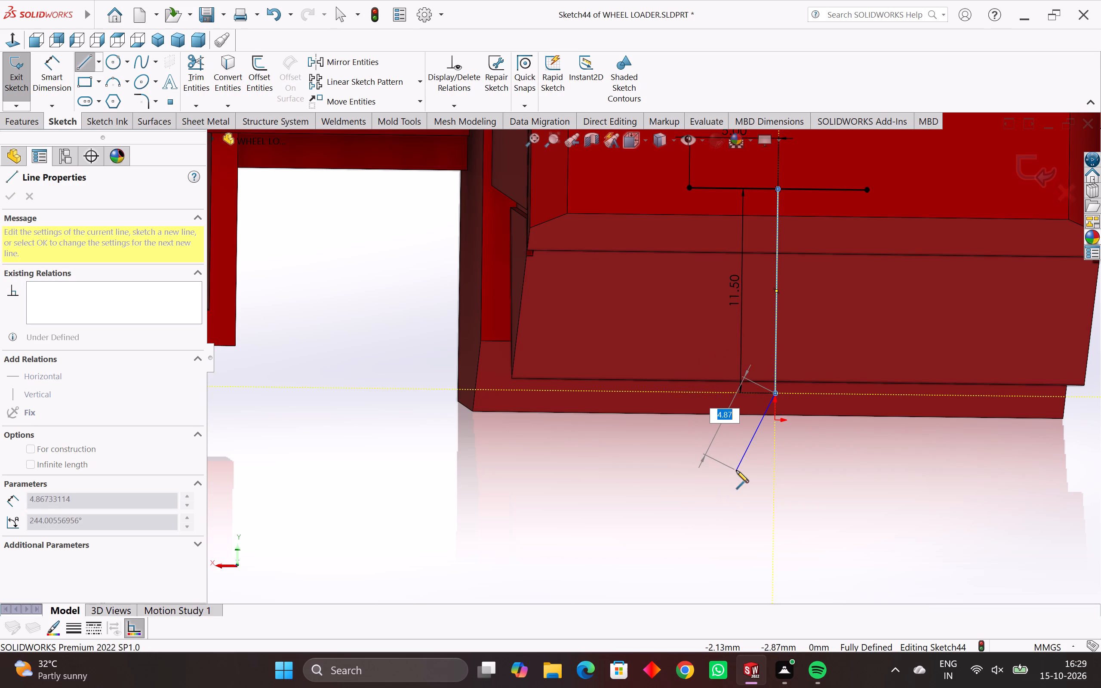
key("Escape")
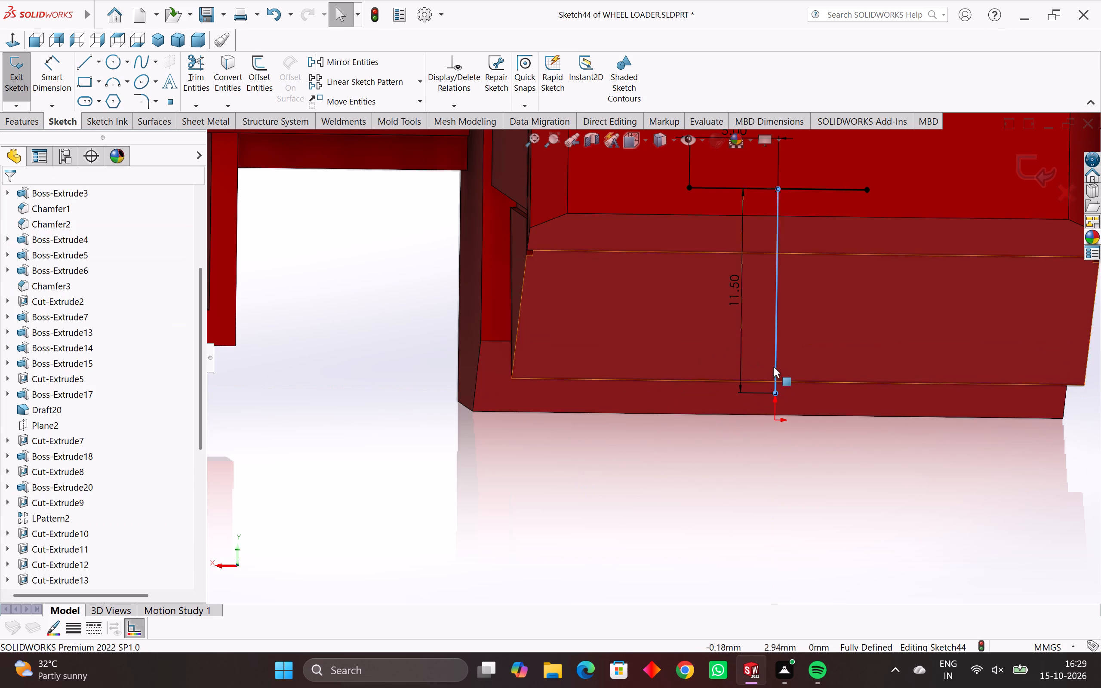
left_click(774, 356)
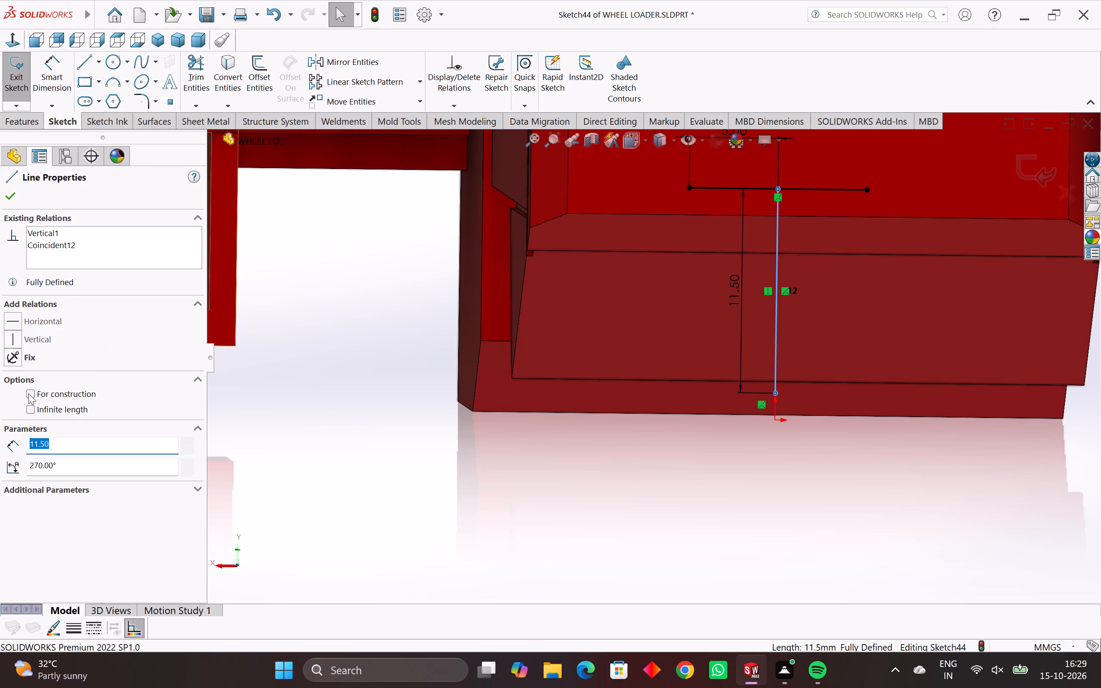
left_click(28, 395)
left_click(10, 187)
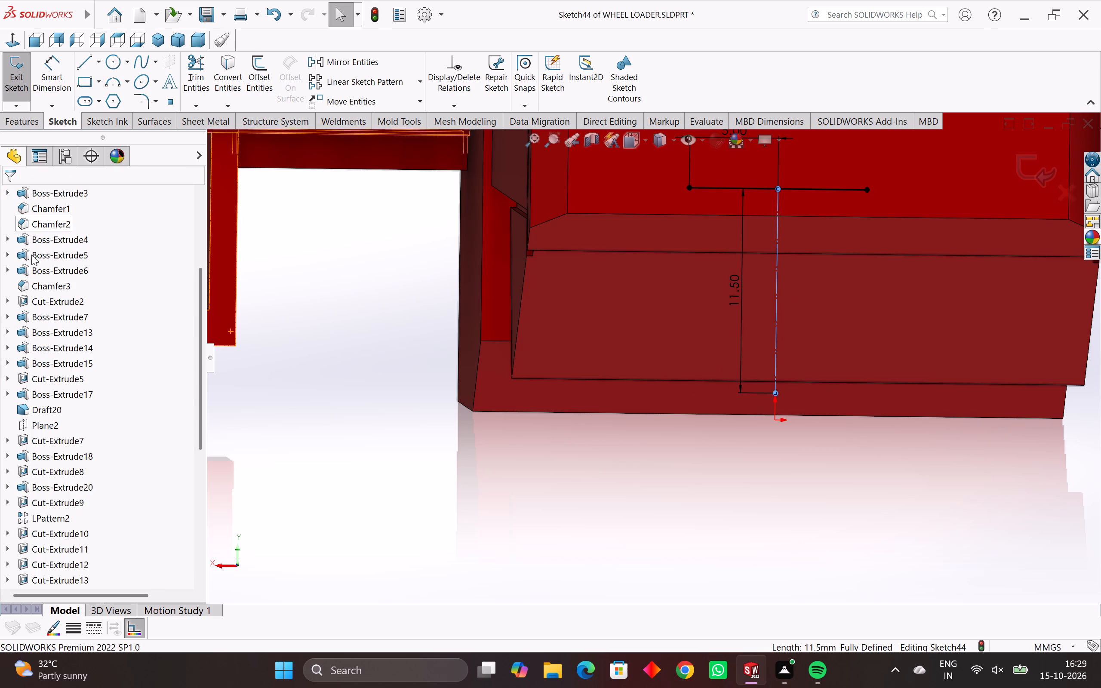
key("Escape")
Draw a 4.25 mm vertical line upward along the centreline from its lower end.
scroll(766, 183, "up", 3)
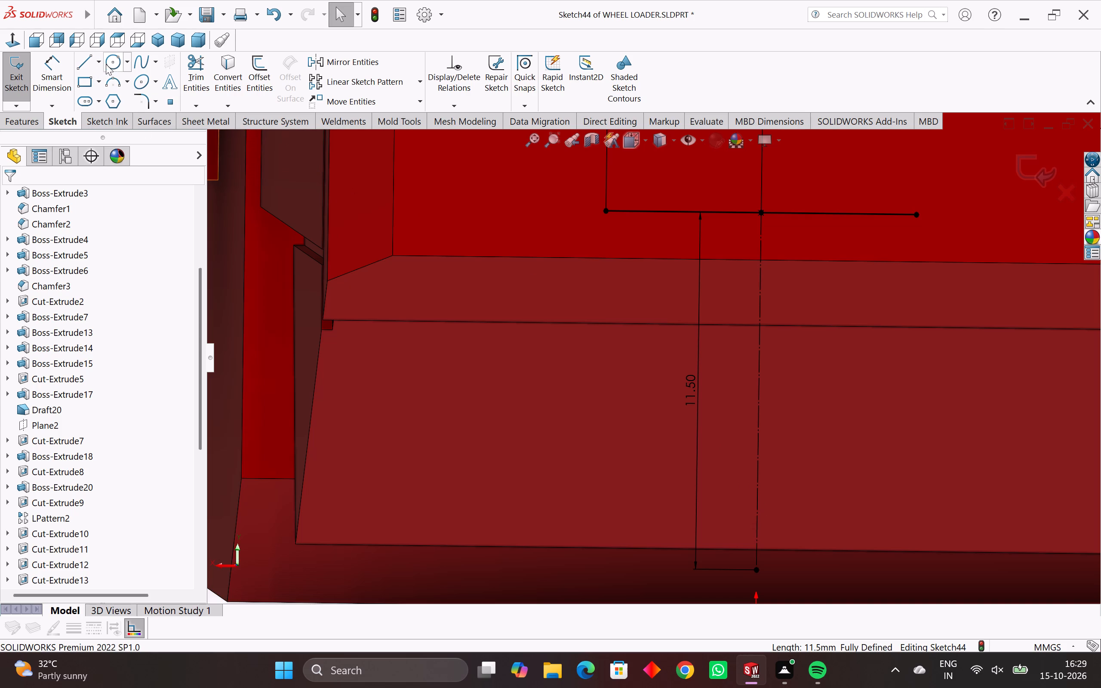
left_click(125, 64)
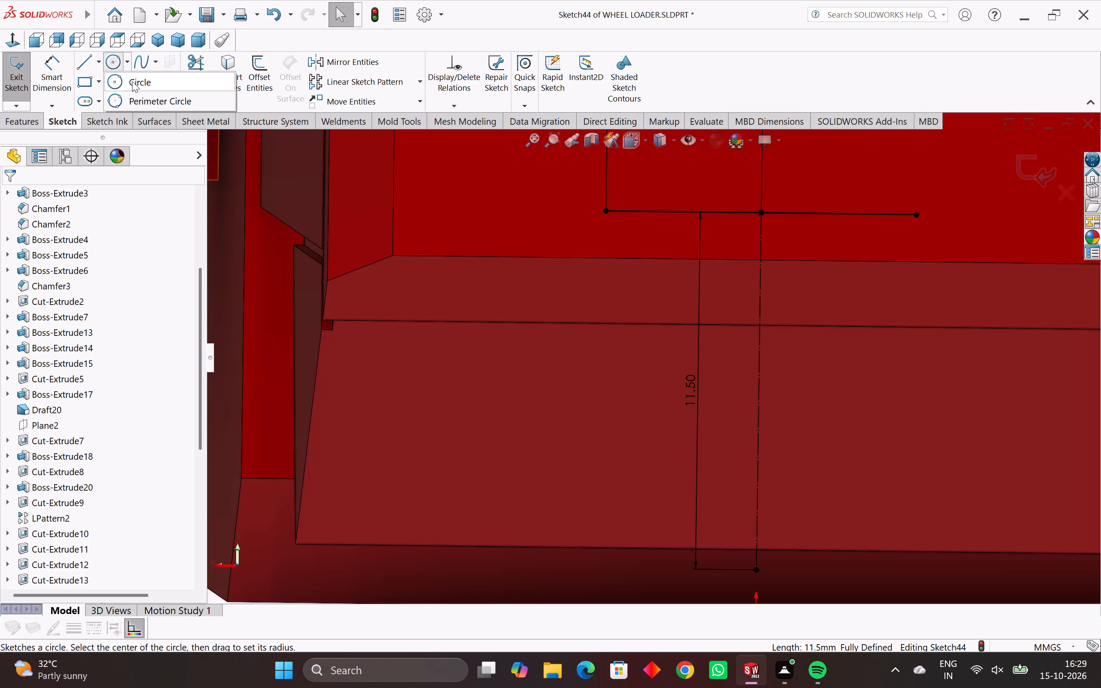
left_click(97, 64)
left_click(90, 63)
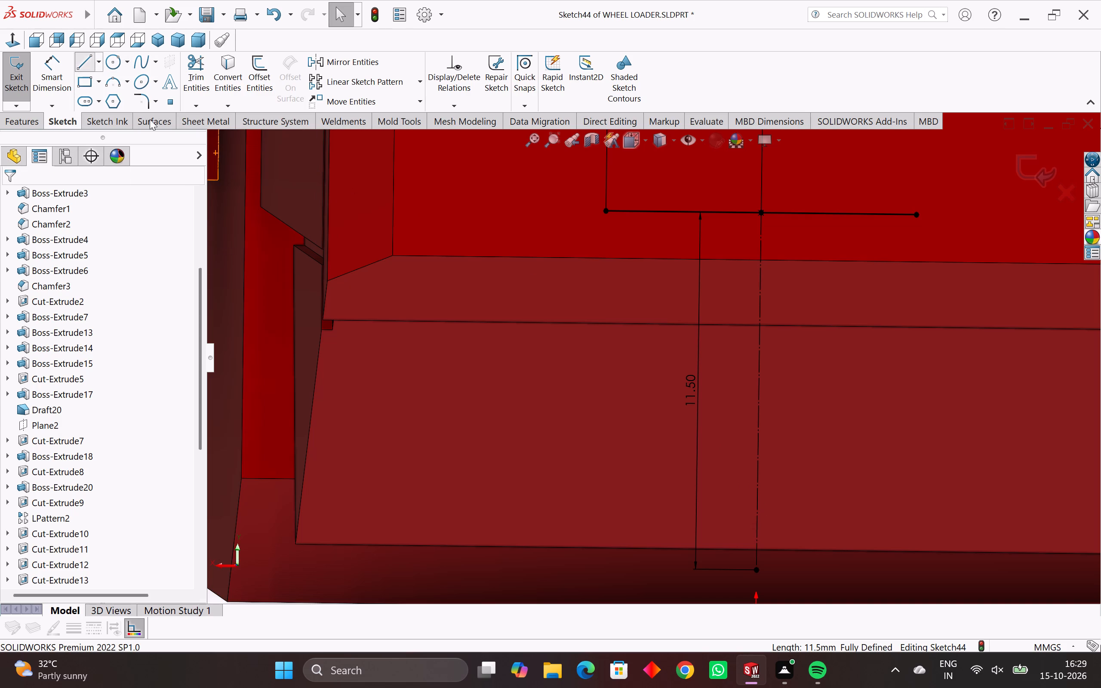
left_click(757, 570)
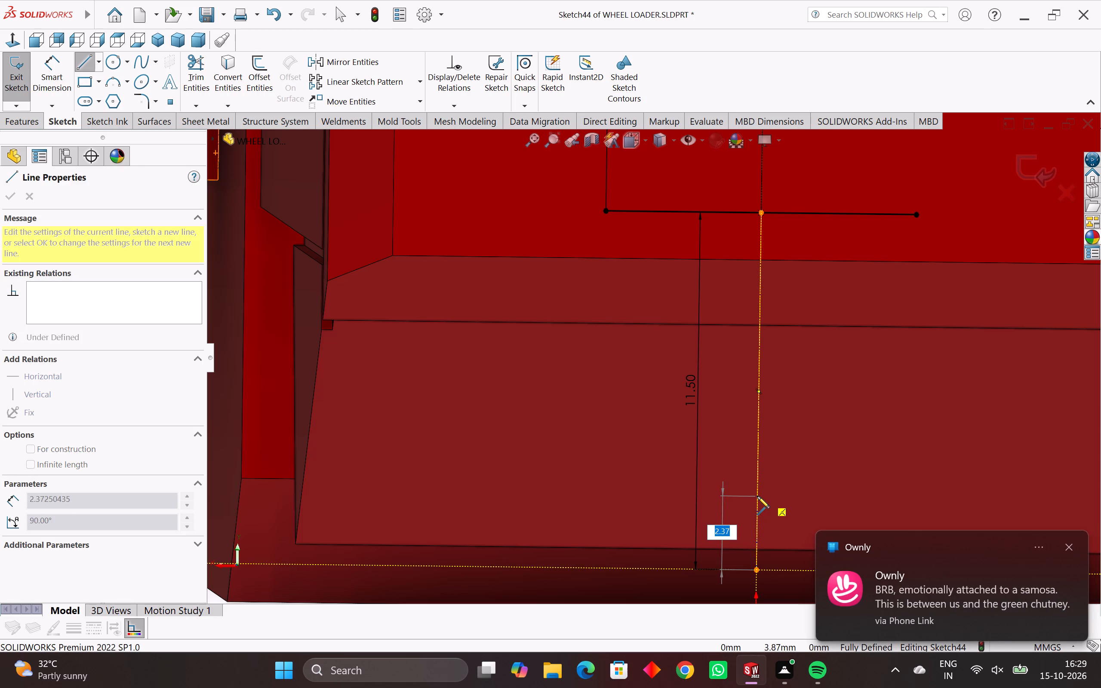
type("4.25")
key("Return")
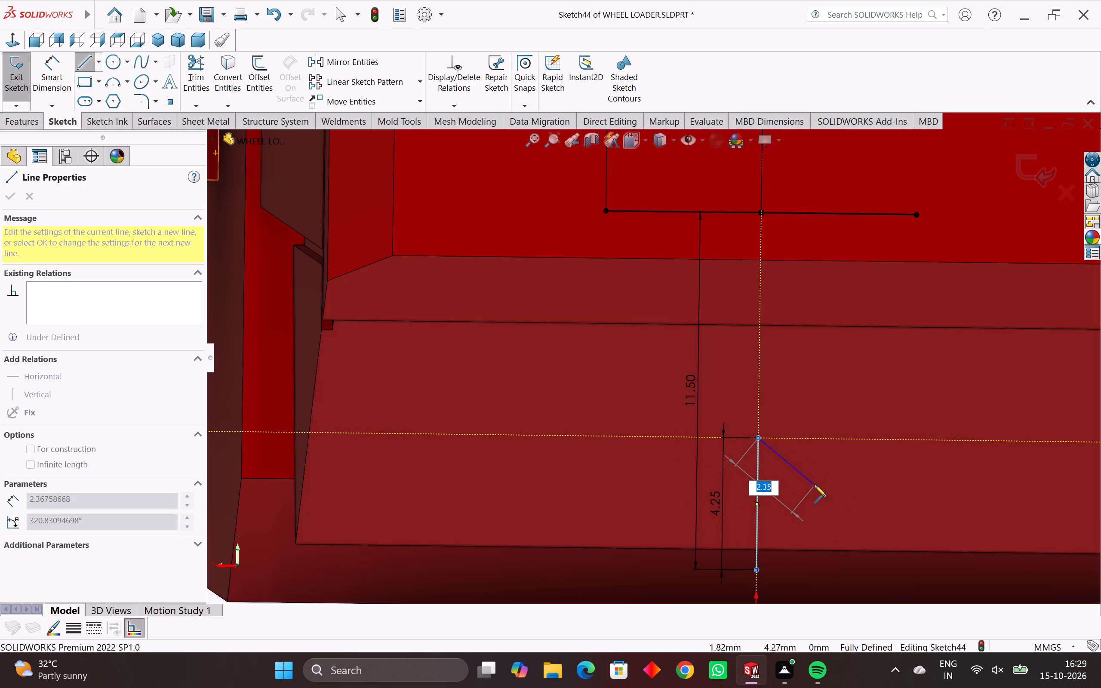
key("Escape")
key("Escape")
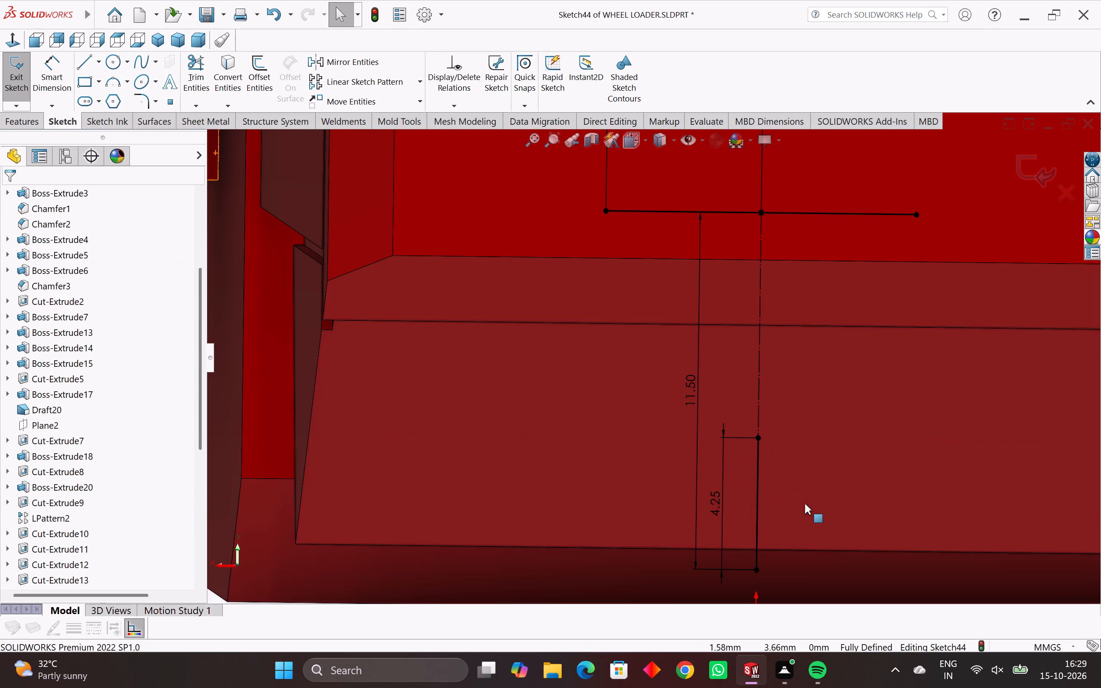
Draw an 8.5 mm diameter circle centred on the upper end of the 4.25 mm line and passing through its lower end.
left_click(112, 60)
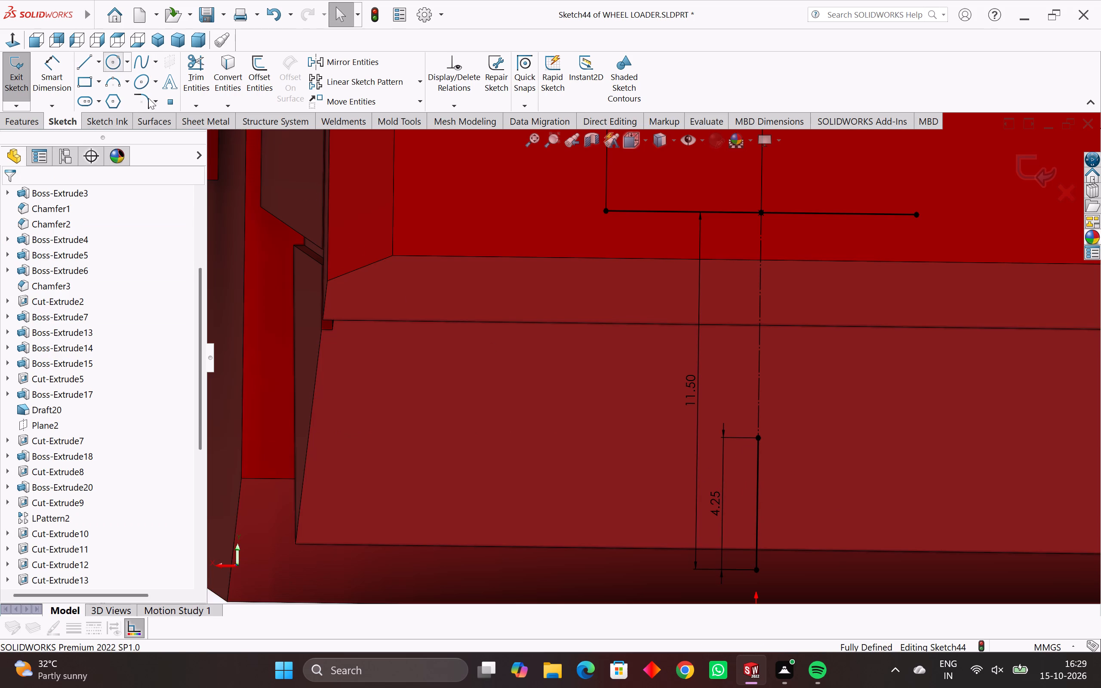
left_click(757, 439)
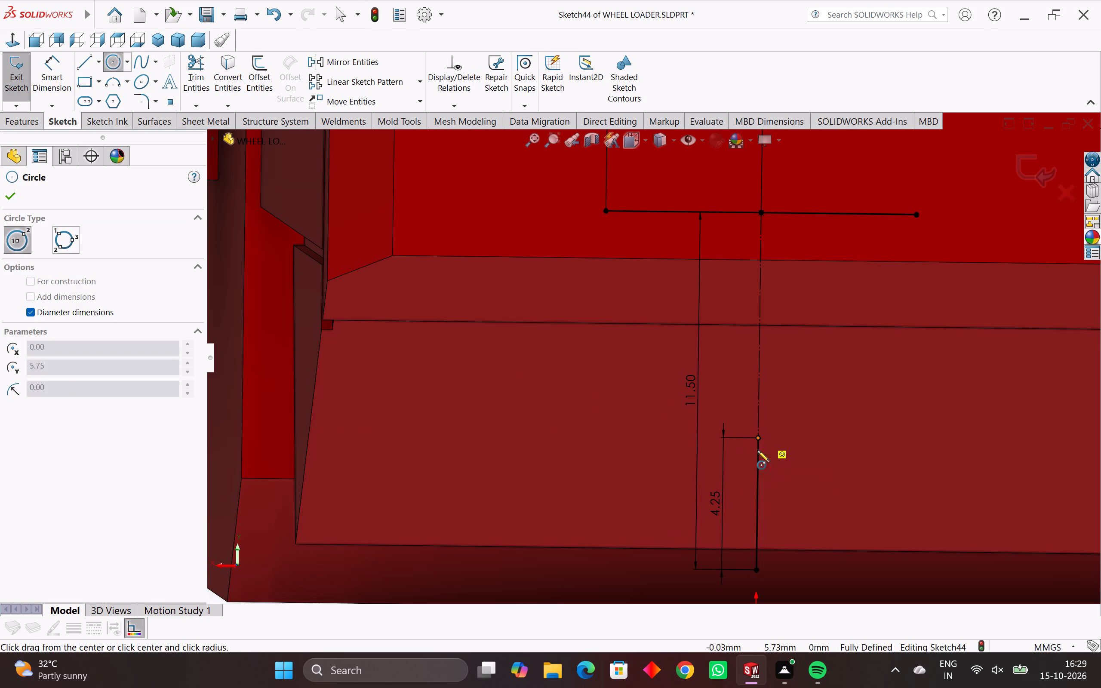
left_click(757, 571)
key("Escape")
key("Escape")
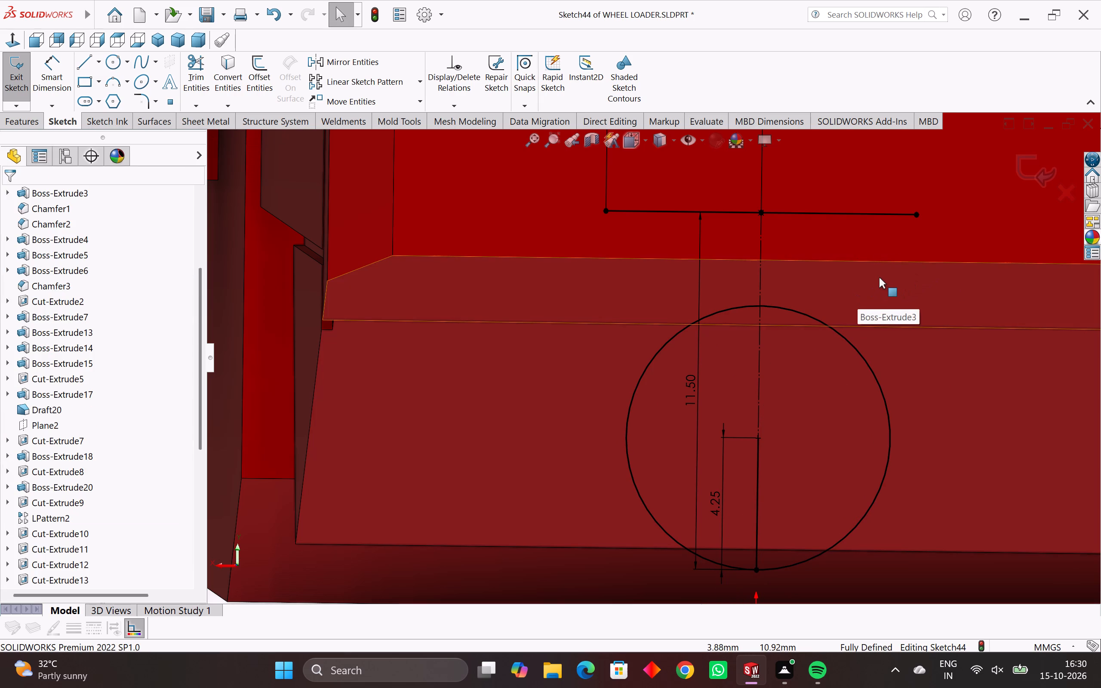
Draw a slanted side line from the top line's right end down to just outside the circle's lower right side.
key("l")
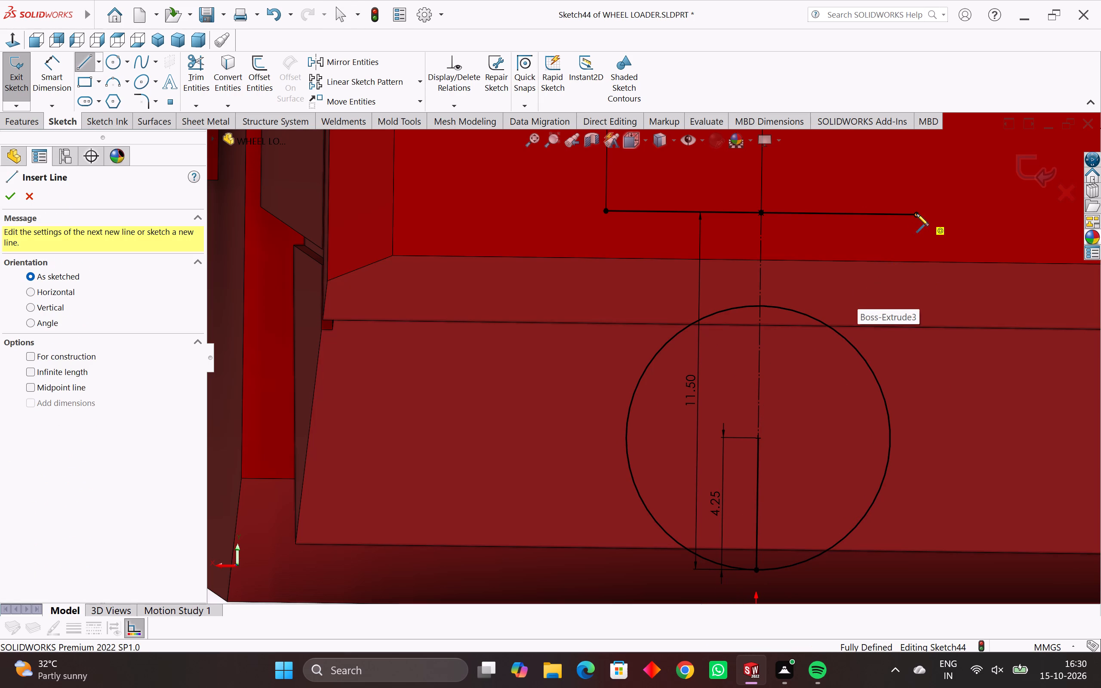
left_click(916, 214)
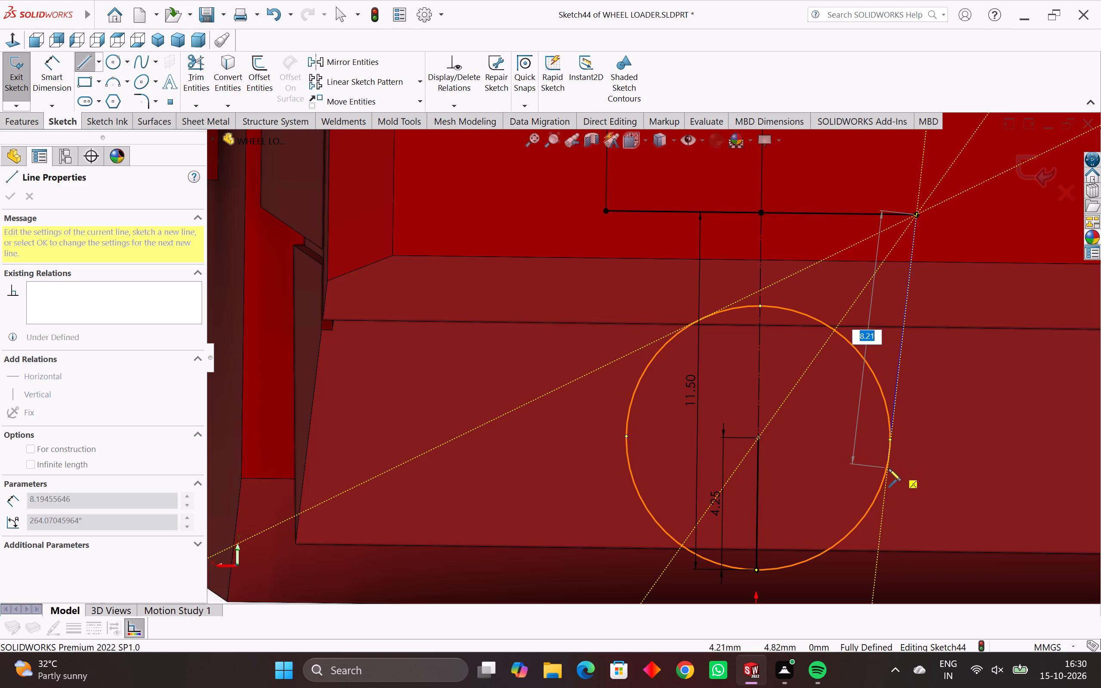
left_click(889, 503)
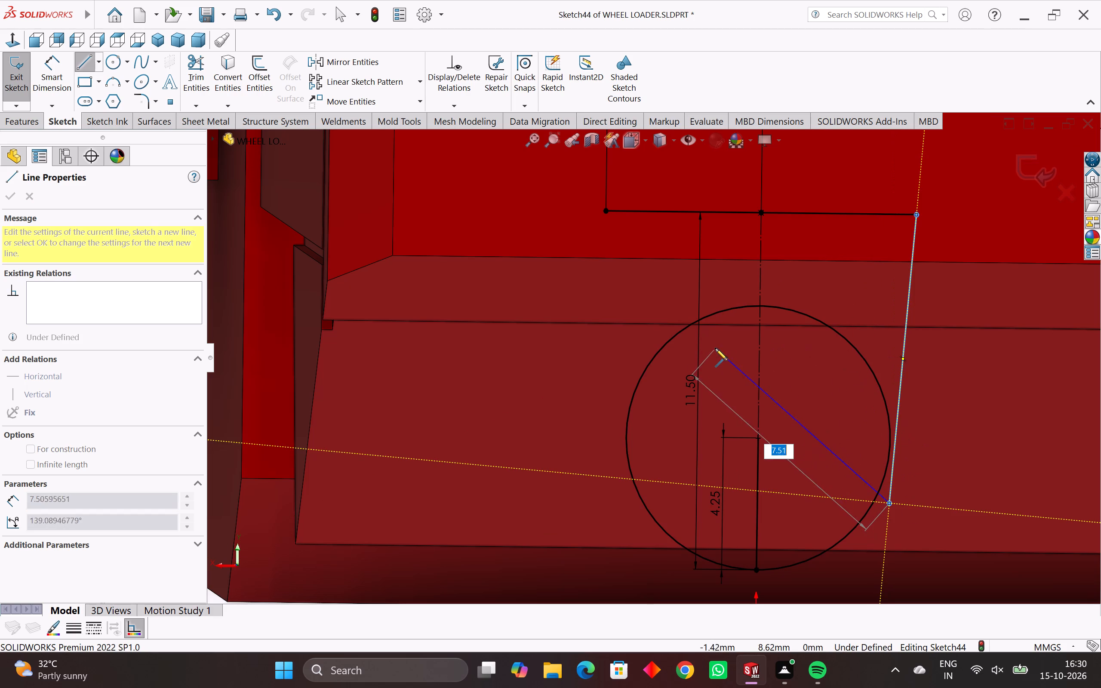
key("space")
key("space")
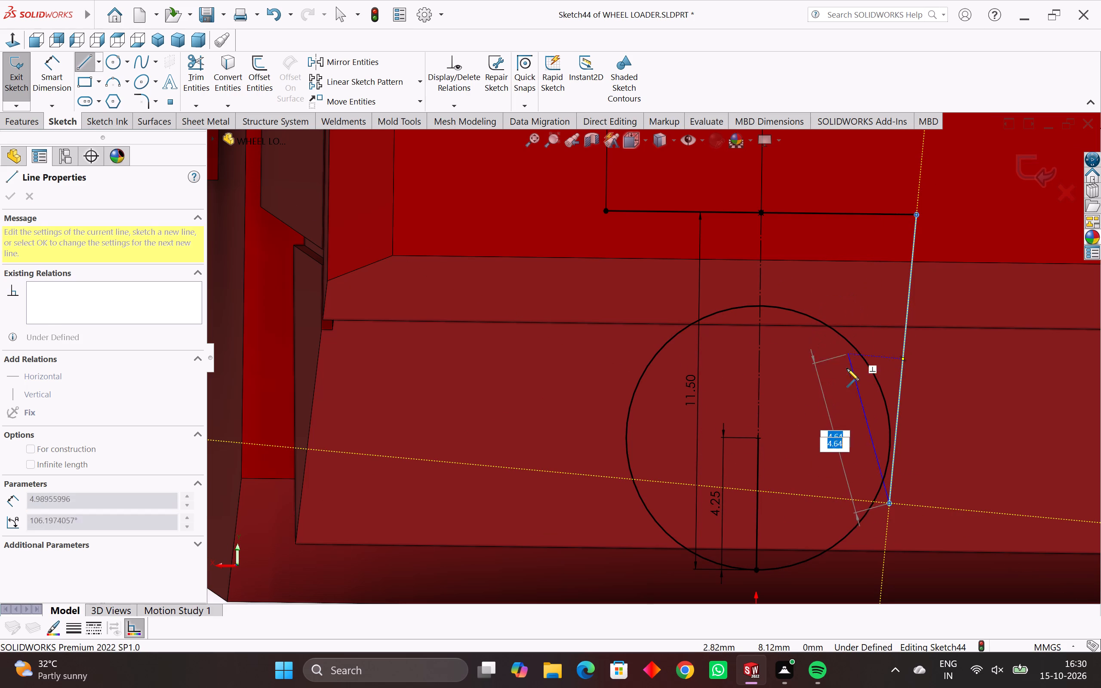
key("Escape")
key("Escape")
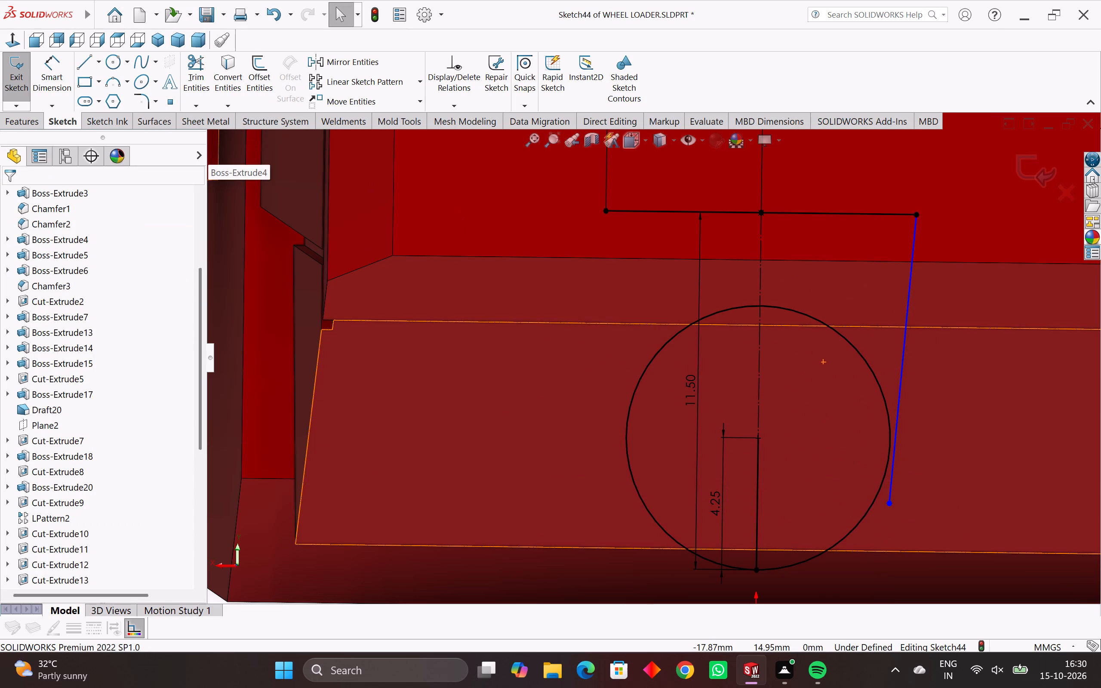
Make the slanted side line tangent to the circle.
left_click(901, 375, "ctrl")
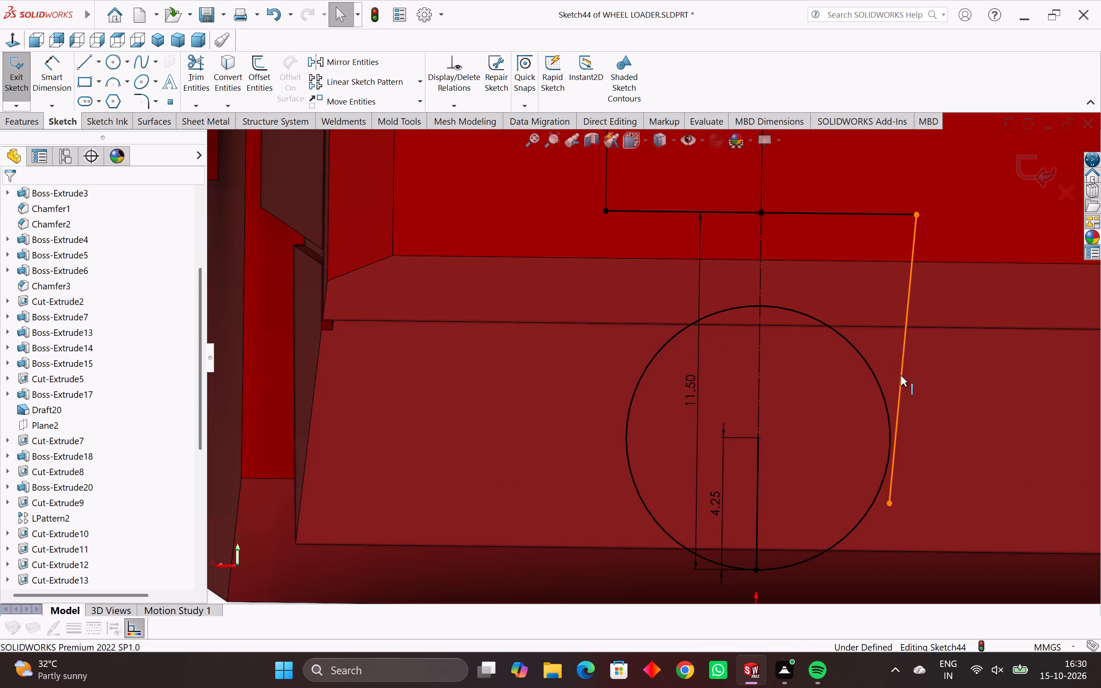
left_click(880, 393, "ctrl")
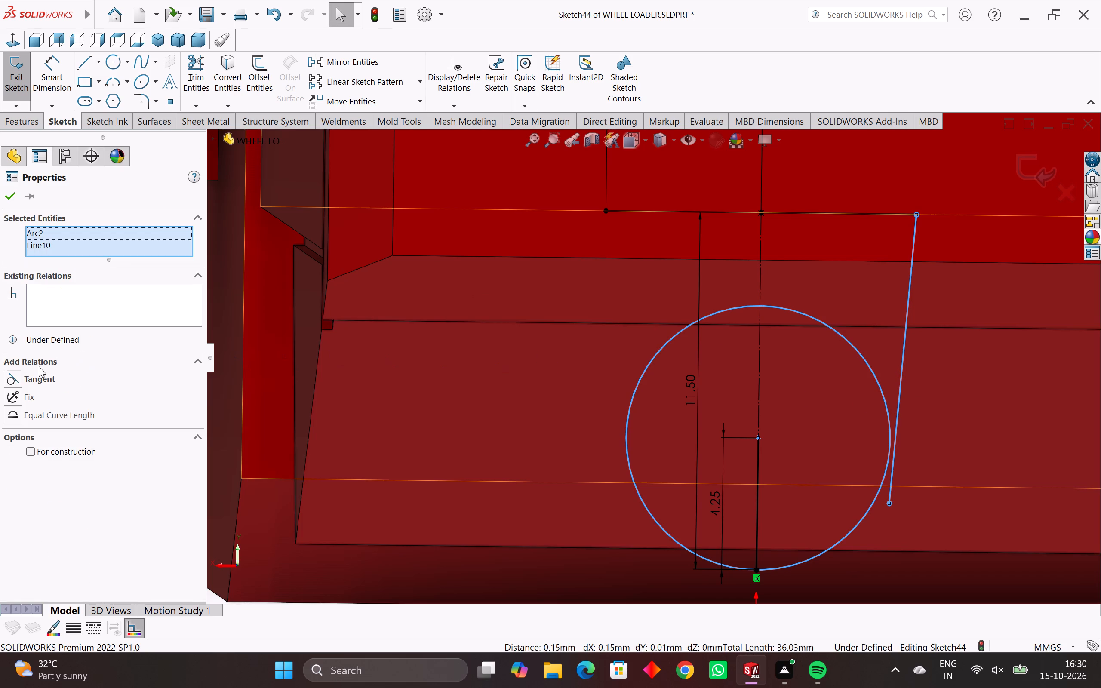
left_click(7, 381)
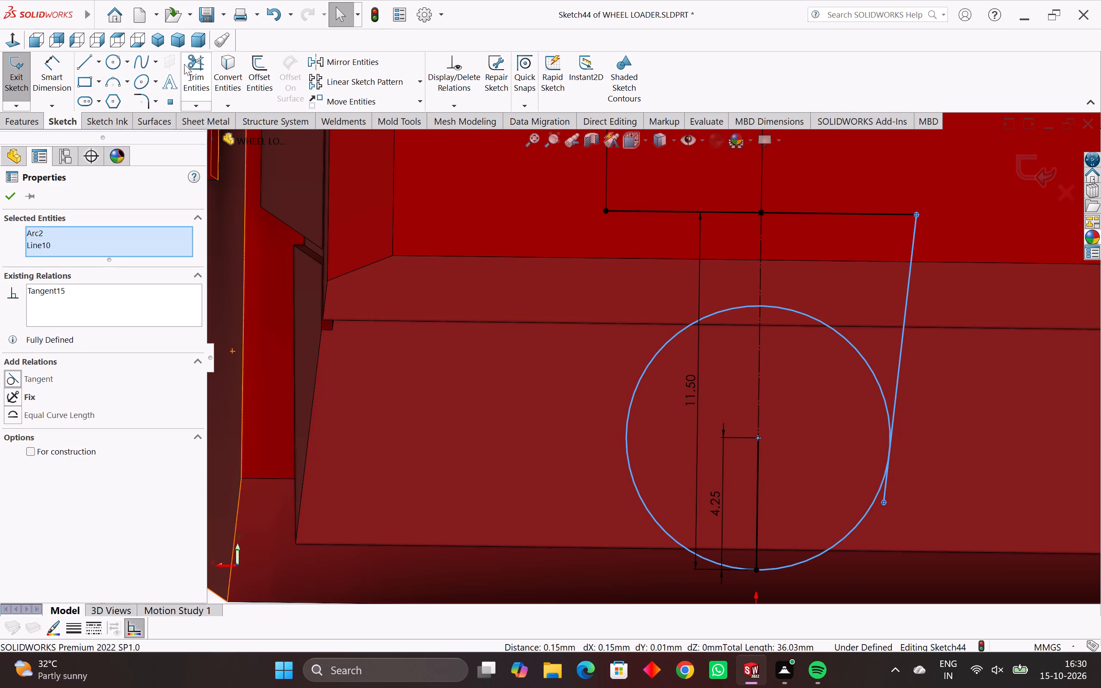
Trim the part of the slanted side line that extends below its tangent point on the circle.
left_click(194, 63)
scroll(886, 474, "up", 5)
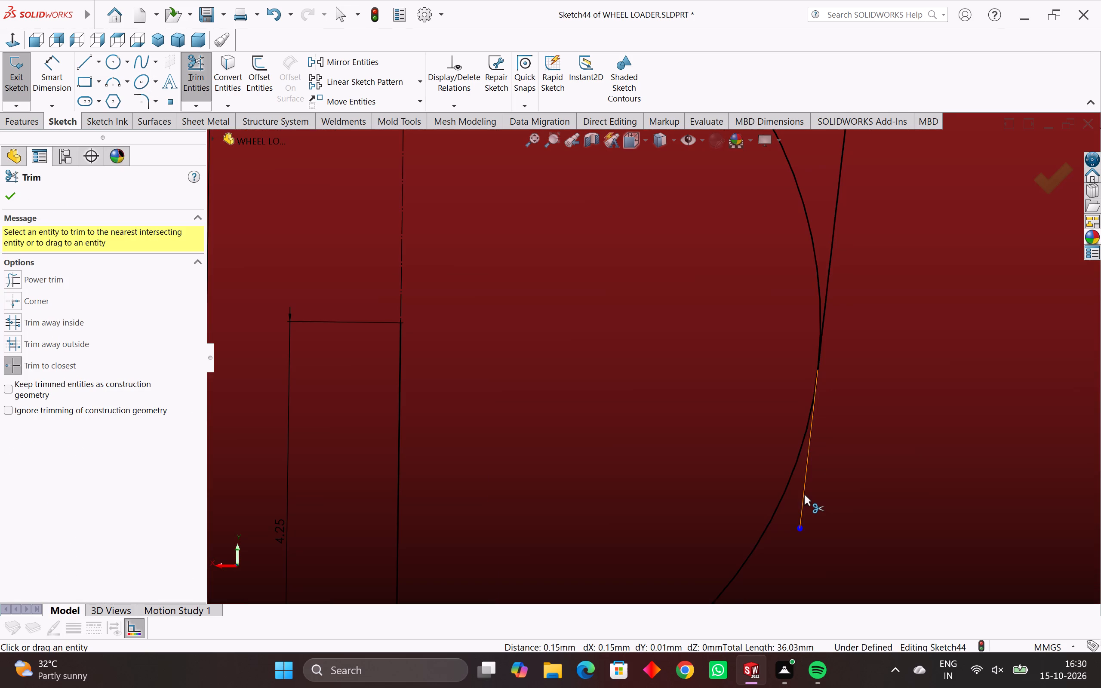
left_click(804, 493)
scroll(806, 488, "down", 11)
scroll(614, 336, "up", 10)
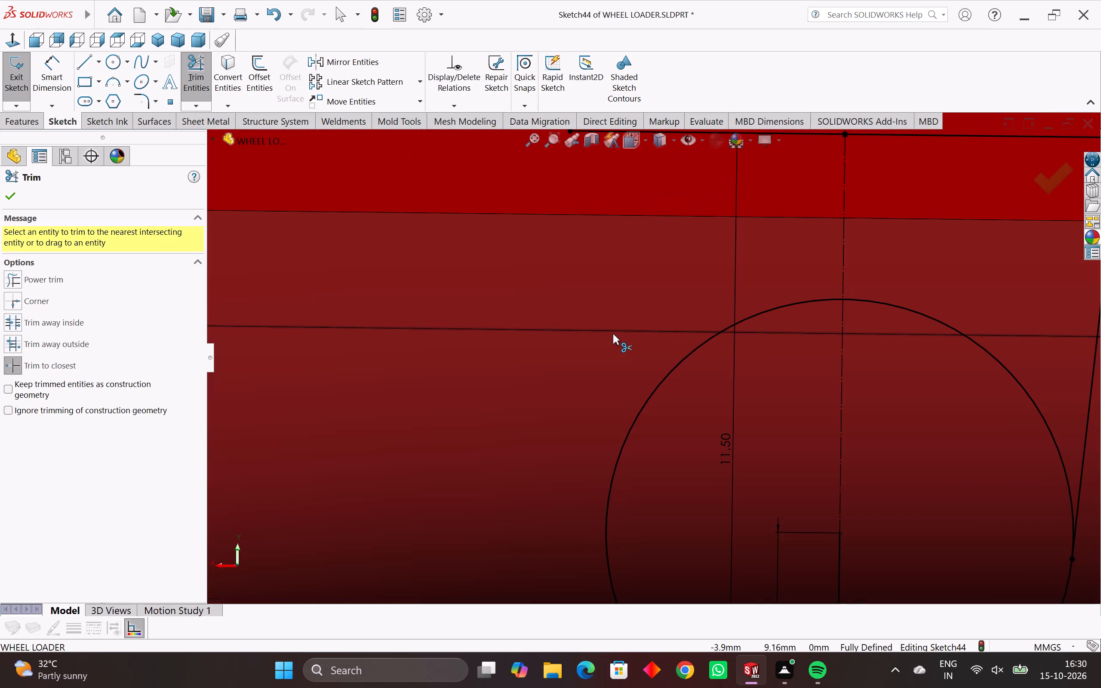
scroll(613, 334, "down", 4)
key("Escape")
key("Escape")
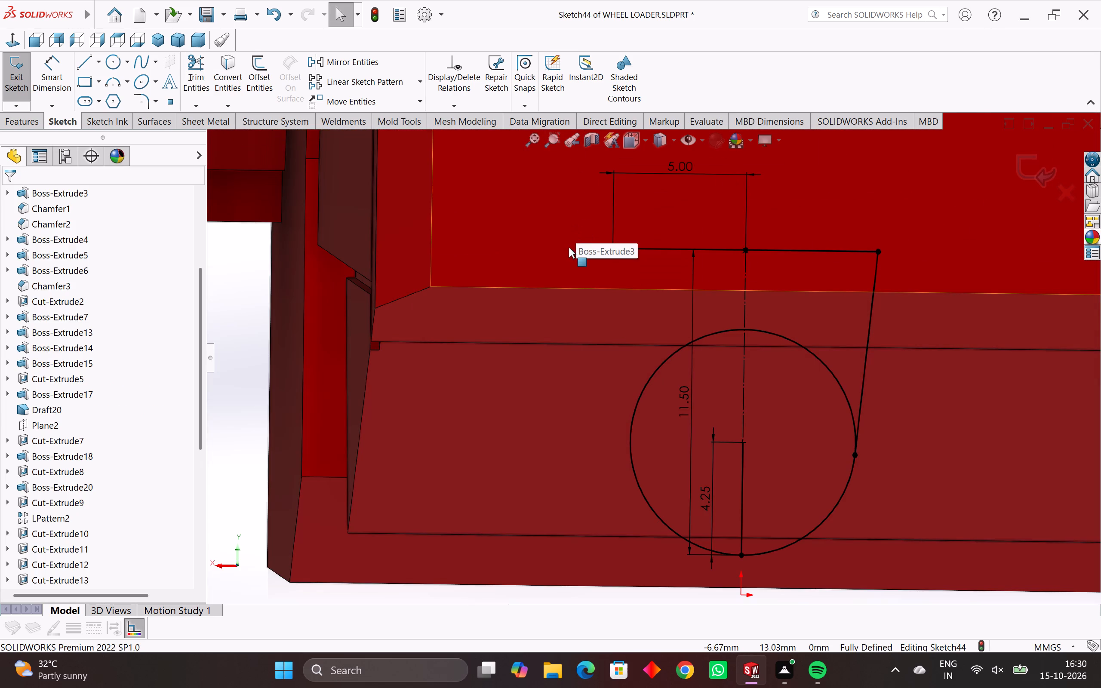
Mirror the slanted side line about the vertical centreline to create the profile's opposite side.
key("l")
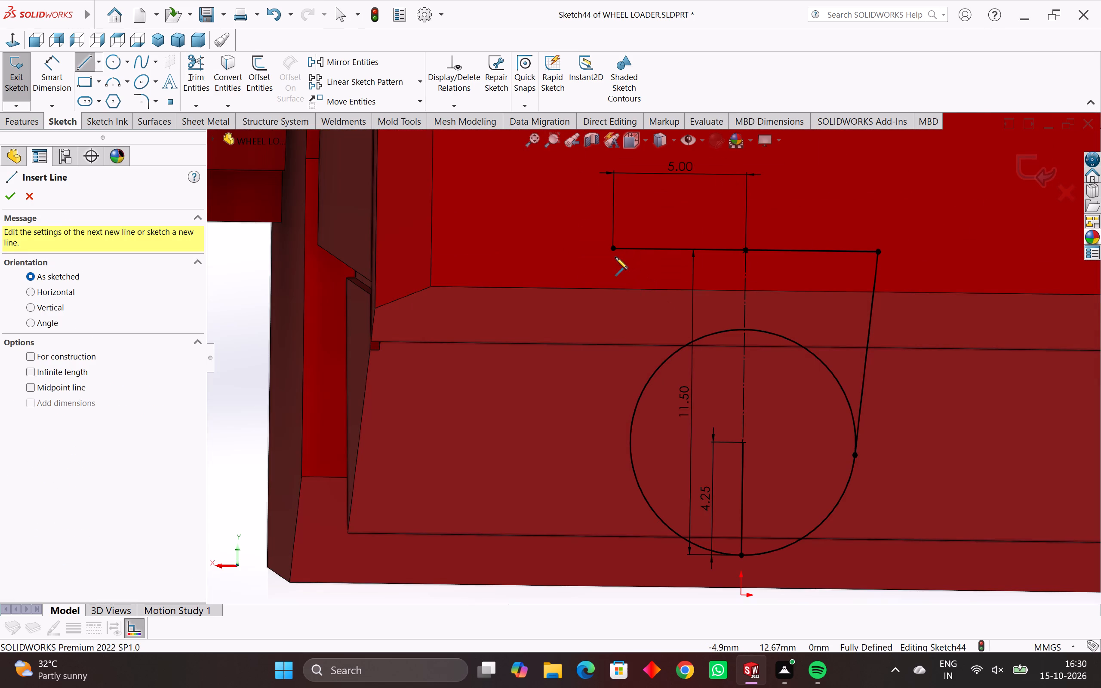
key("Escape")
key("m")
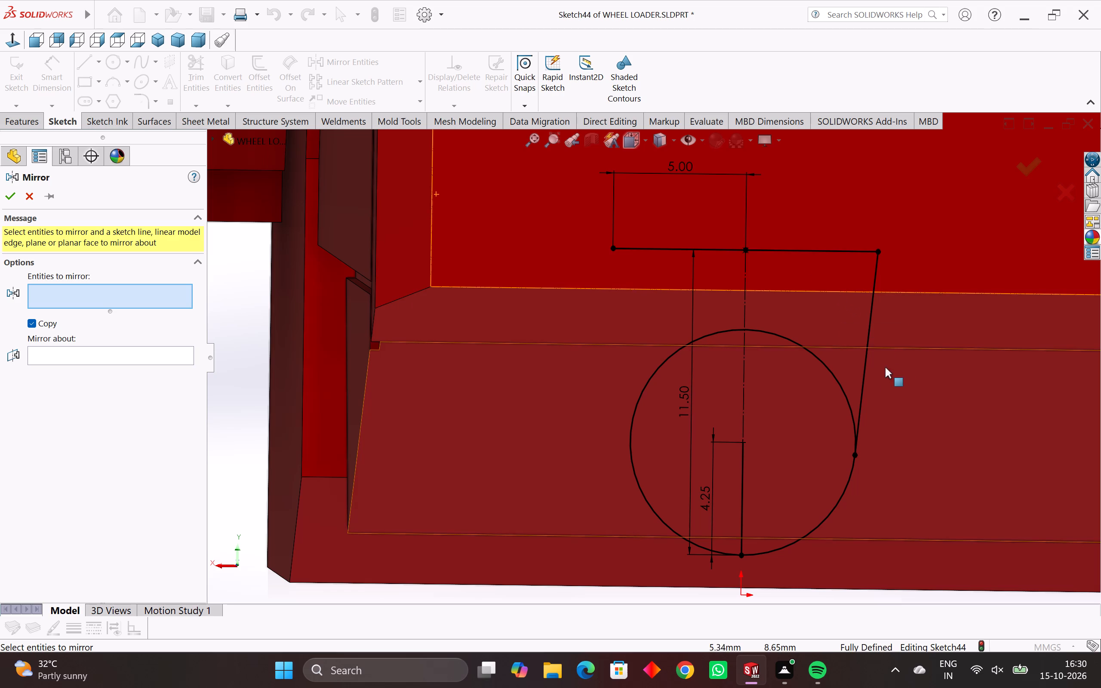
left_click(863, 376, "ctrl")
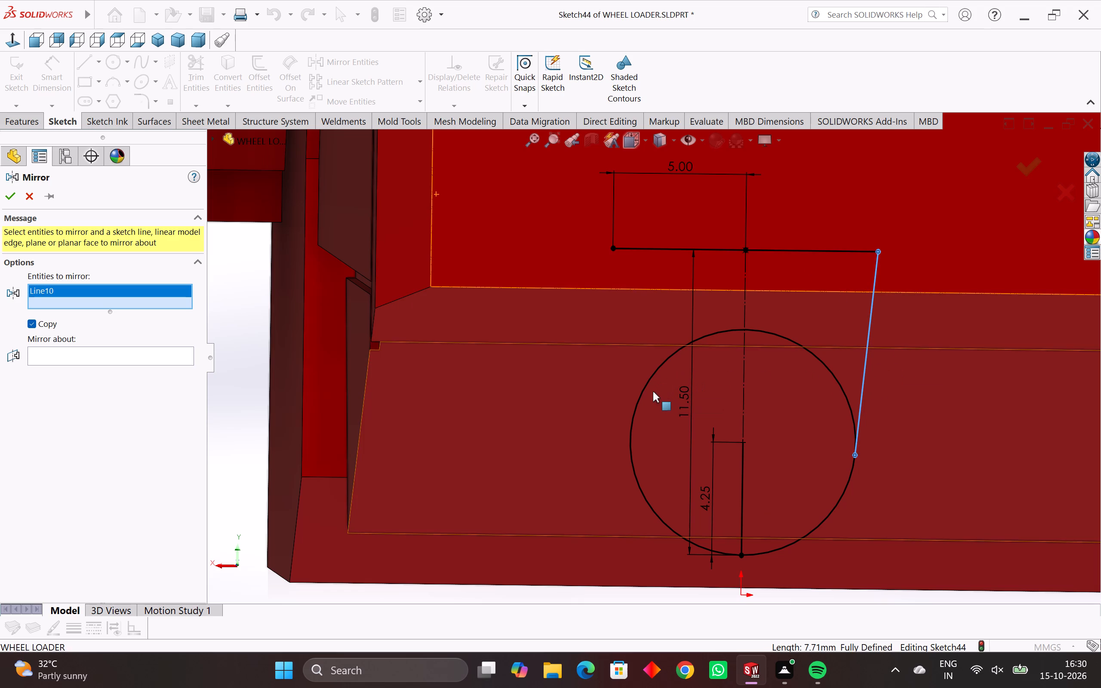
left_click(746, 299)
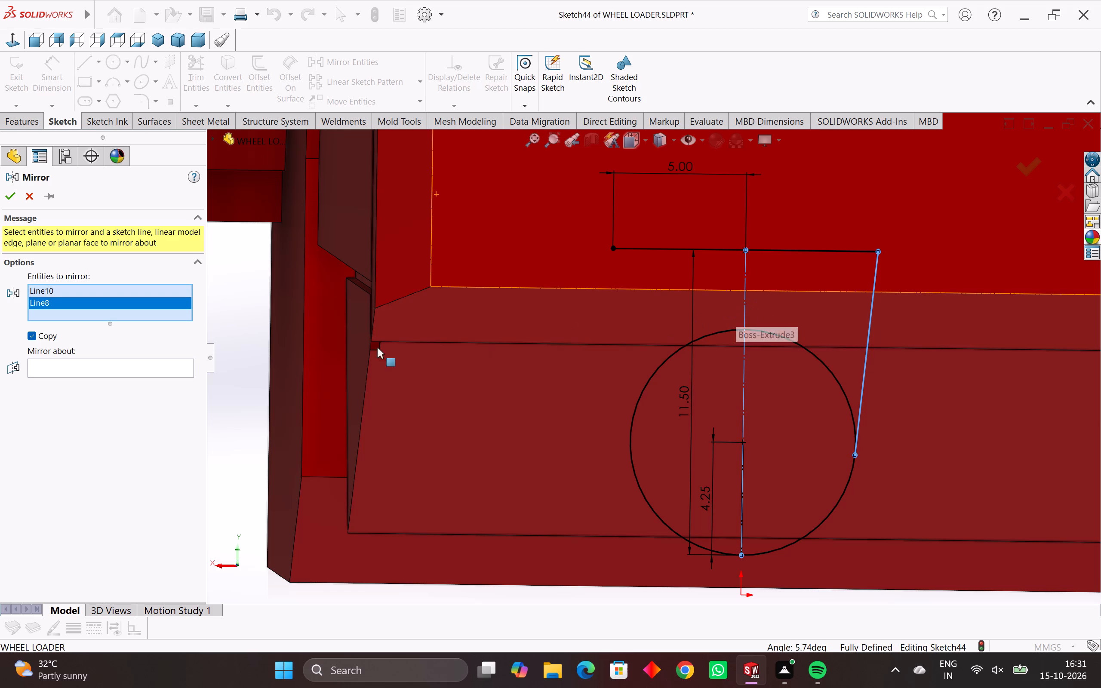
left_click(161, 303)
right_click(162, 303)
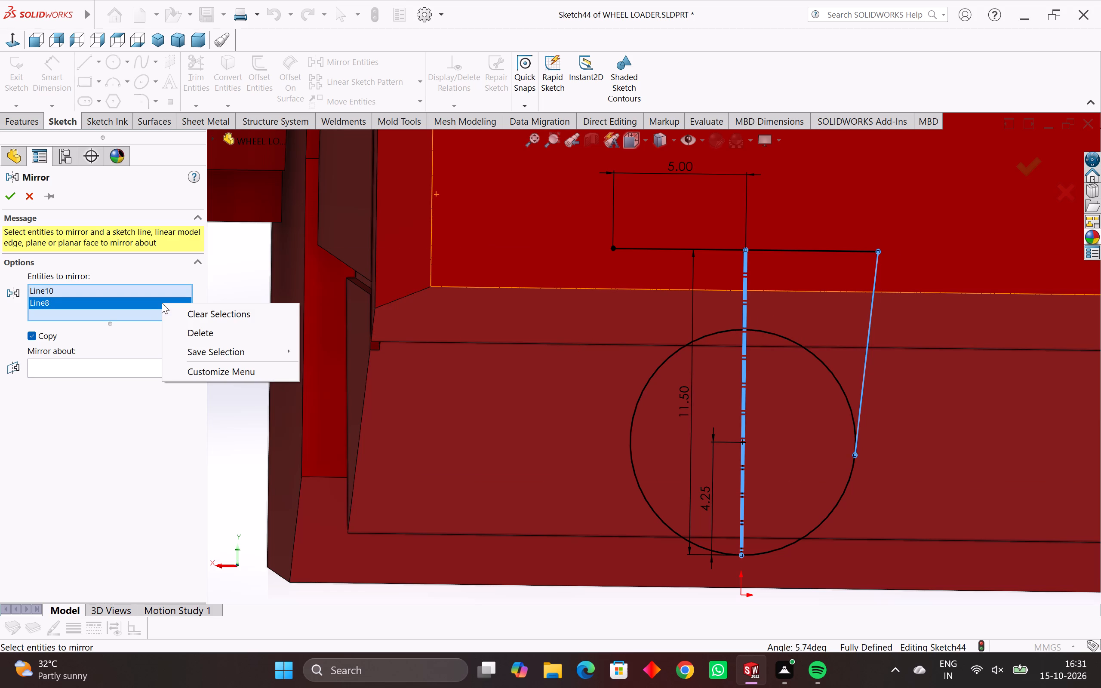
left_click(200, 331)
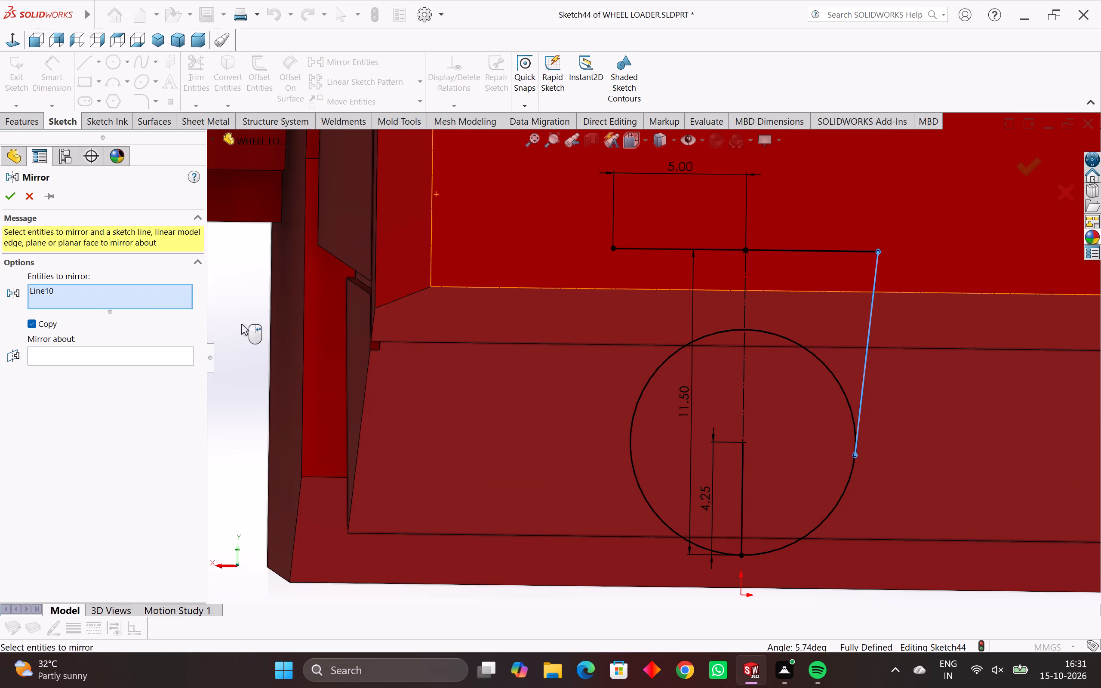
left_click(186, 358)
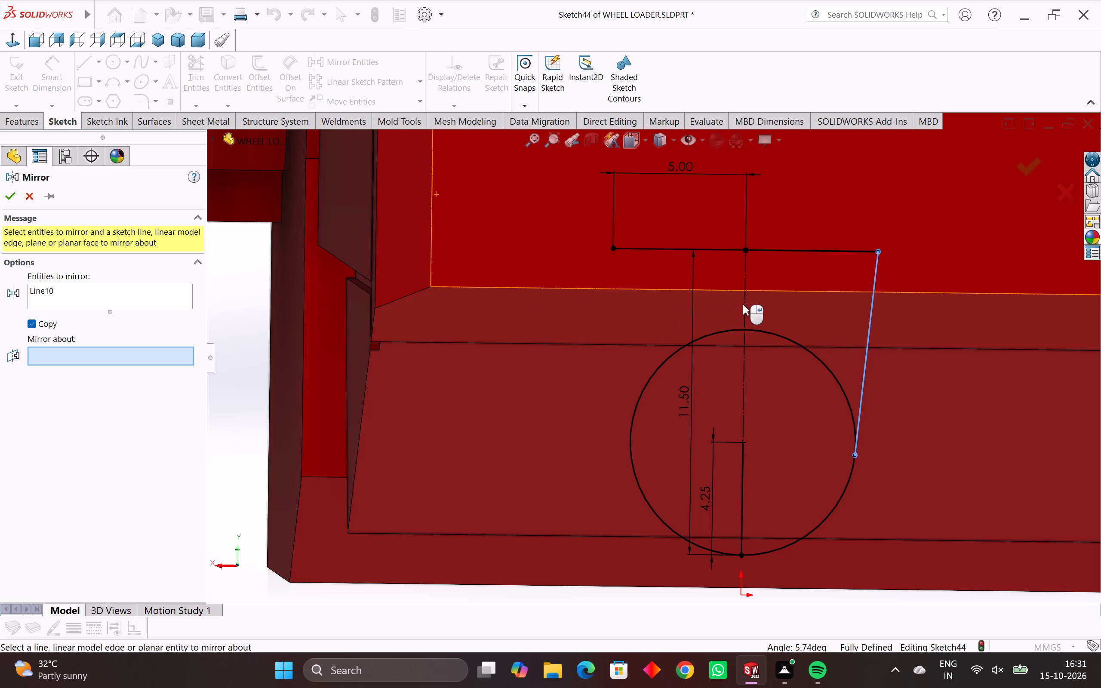
left_click(744, 304)
scroll(713, 359, "down", 3)
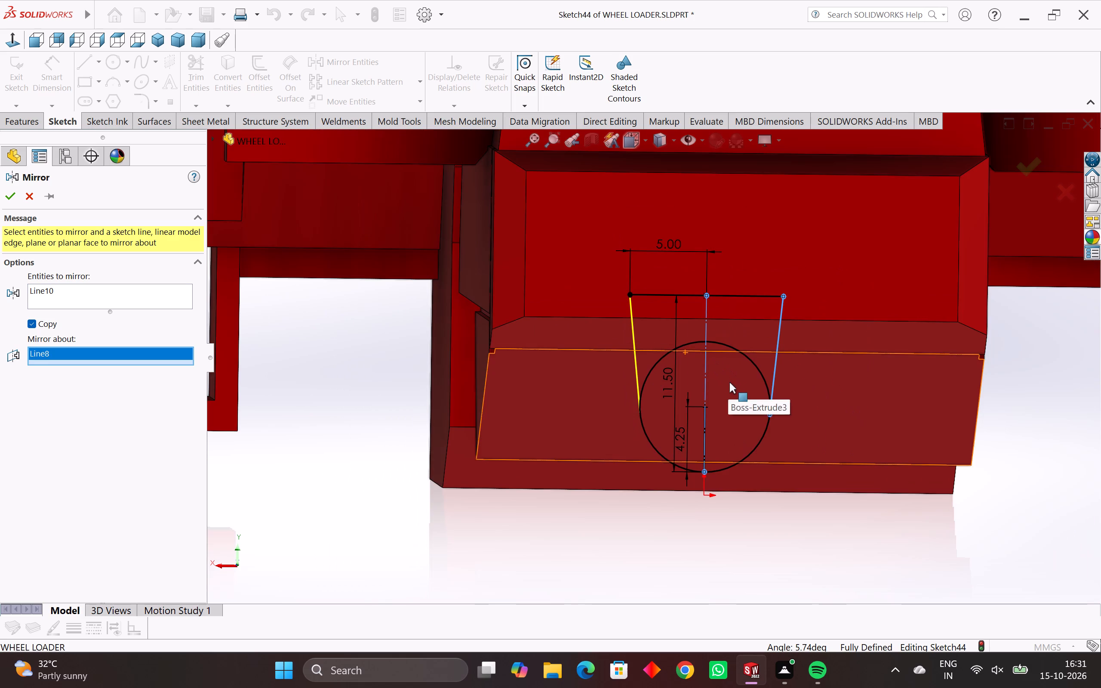
scroll(745, 338, "up", 2)
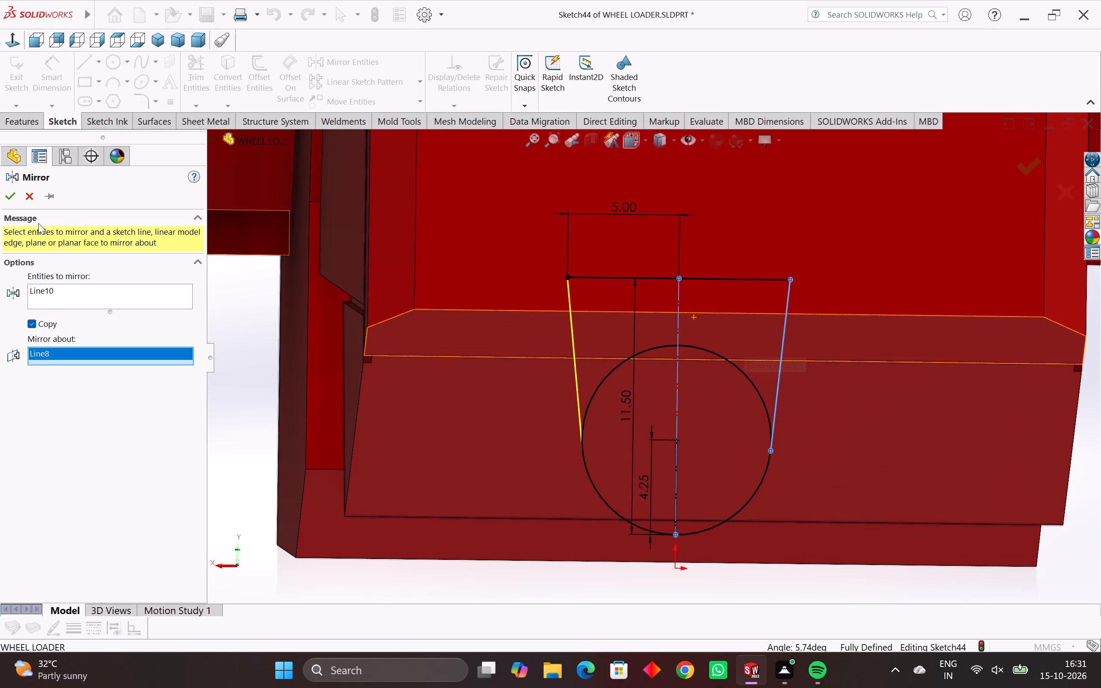
left_click(9, 196)
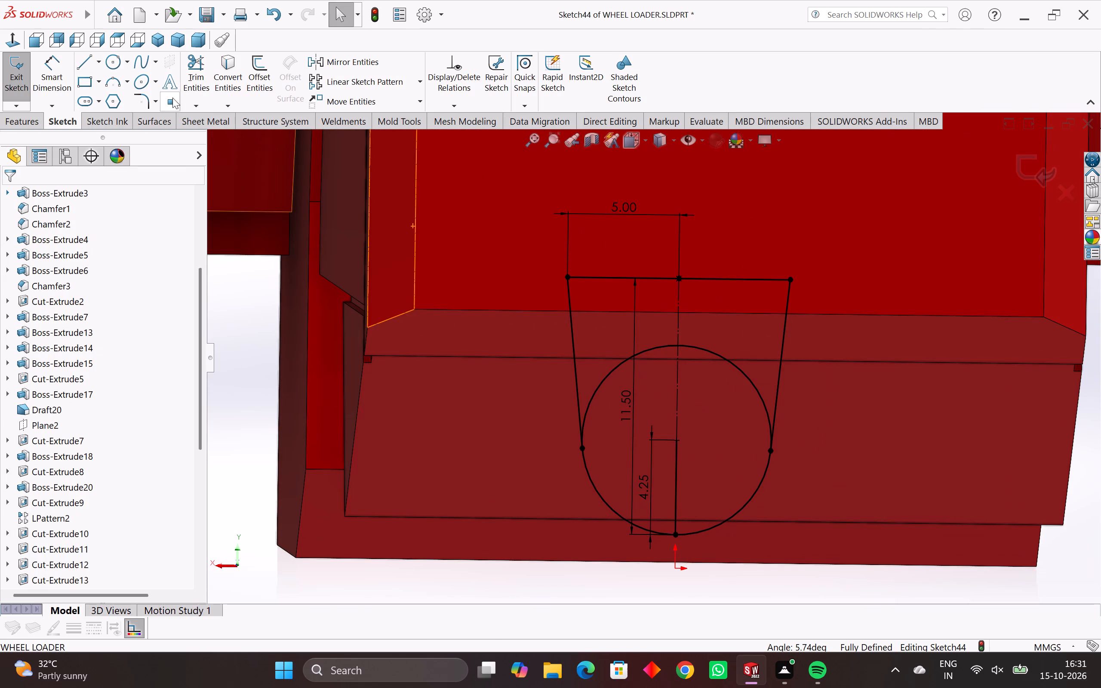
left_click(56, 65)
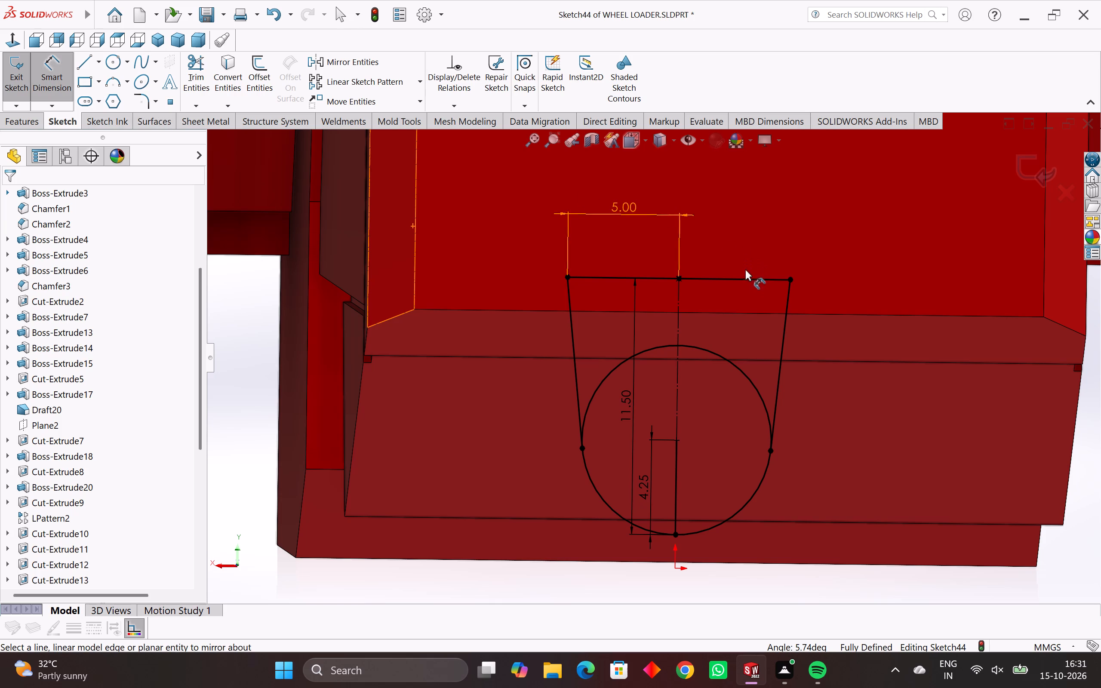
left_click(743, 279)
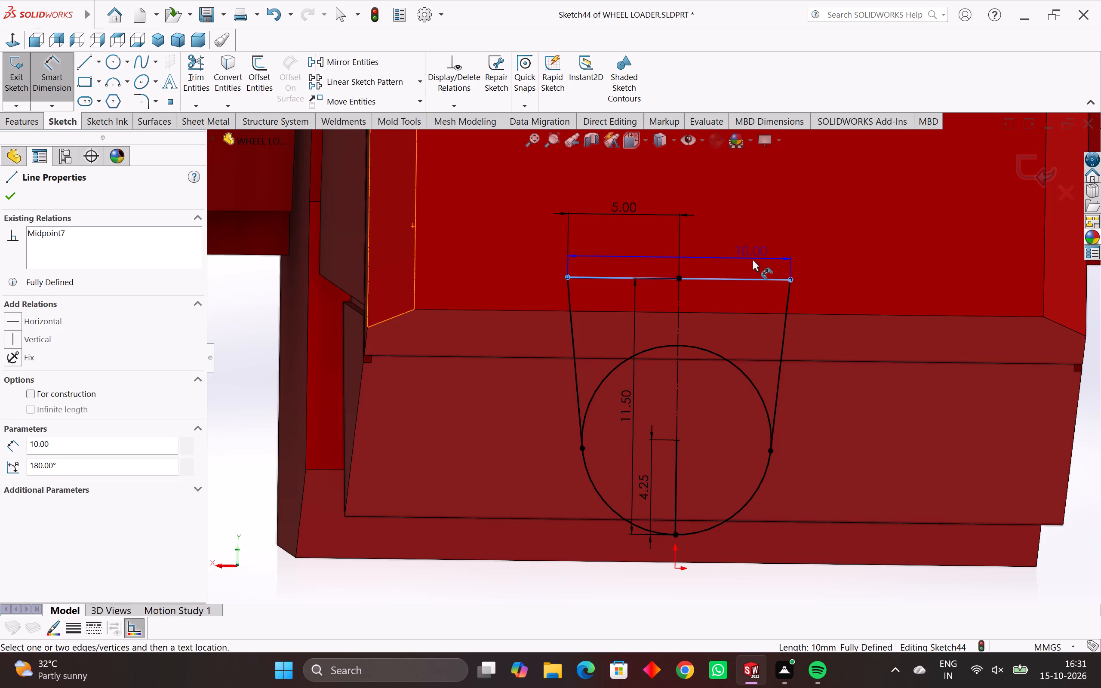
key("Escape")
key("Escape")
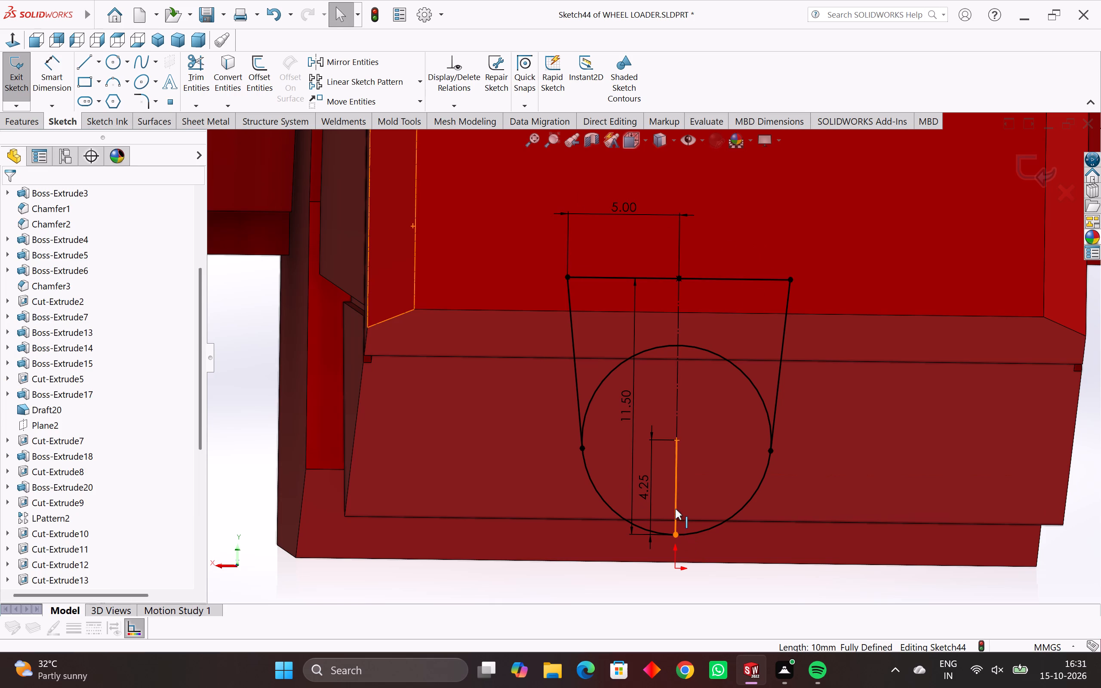
Delete the solid 4.25 mm vertical line between the circle's centre and its lowest point.
left_click(674, 481)
key("Delete")
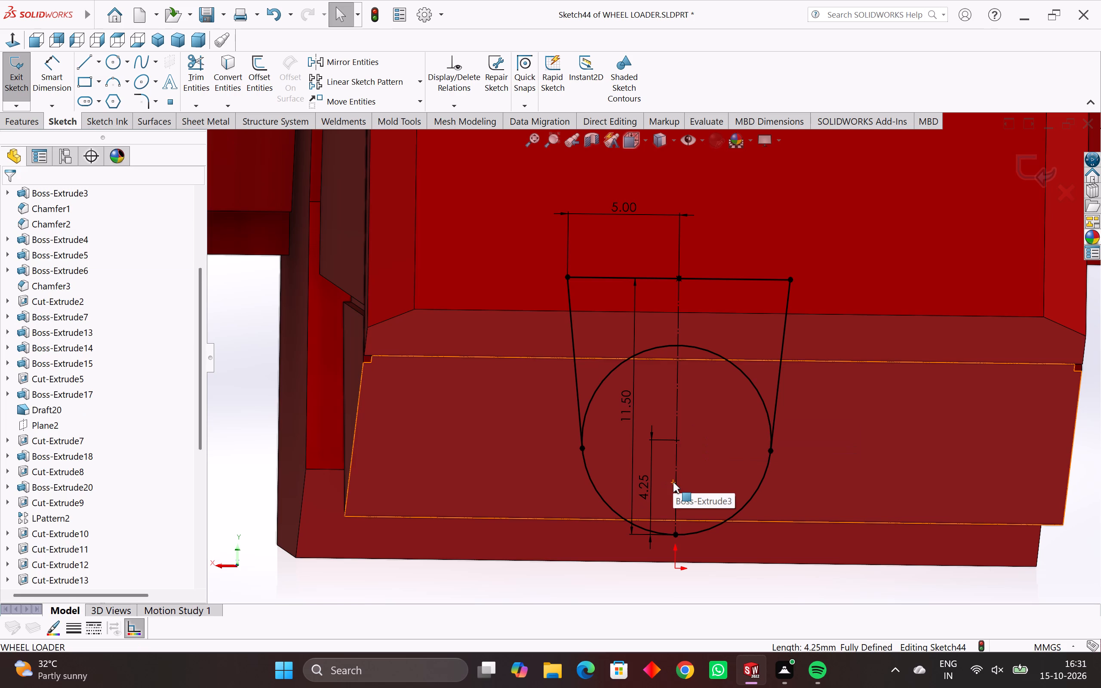
Trim away both halves of the circle's upper arc between the two side lines, keeping only the rounded lower end.
scroll(733, 547, "down", 2)
middle_click_drag(733, 547, 741, 562)
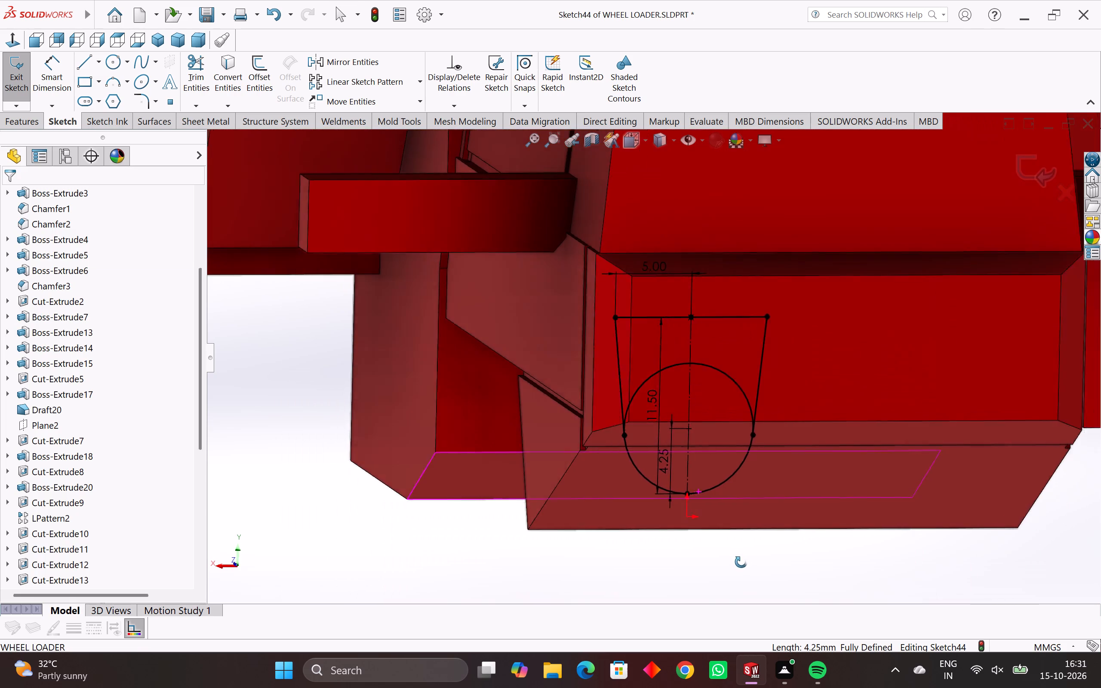
middle_click_drag(741, 562, 726, 543)
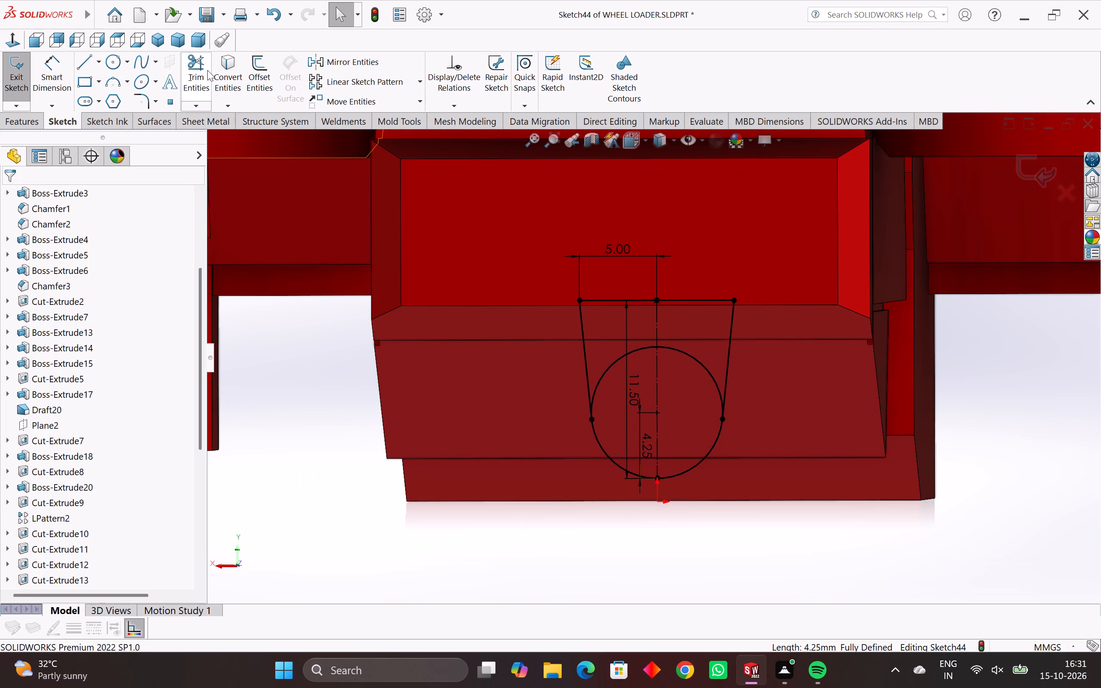
left_click_drag(205, 64, 197, 73)
left_click(610, 370)
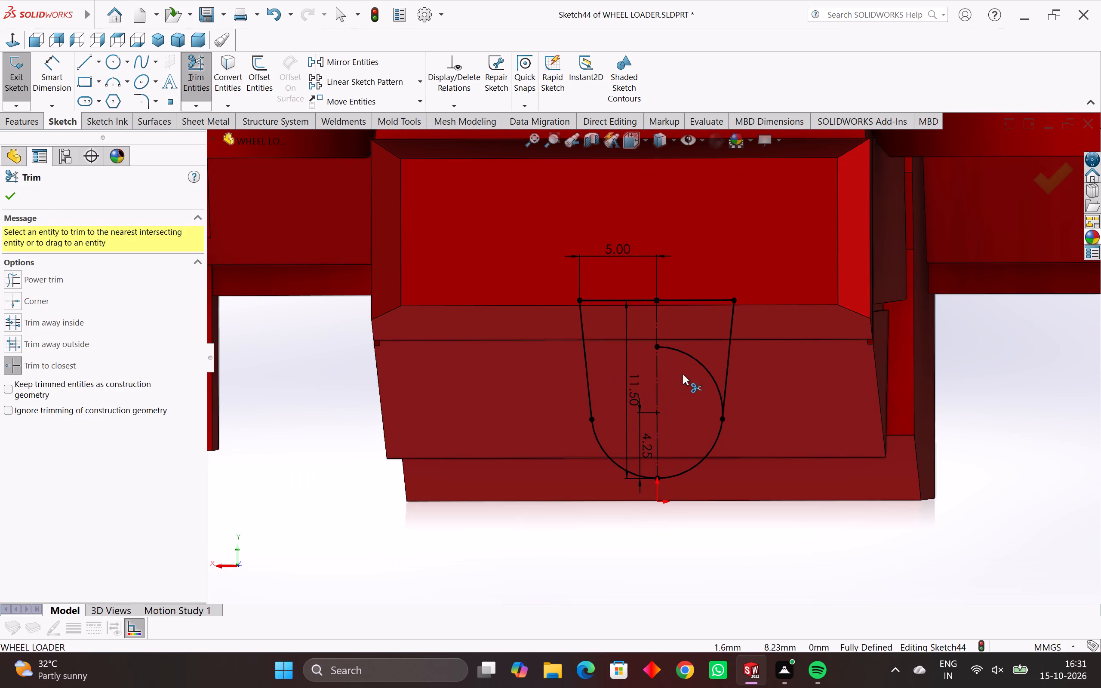
left_click(698, 363)
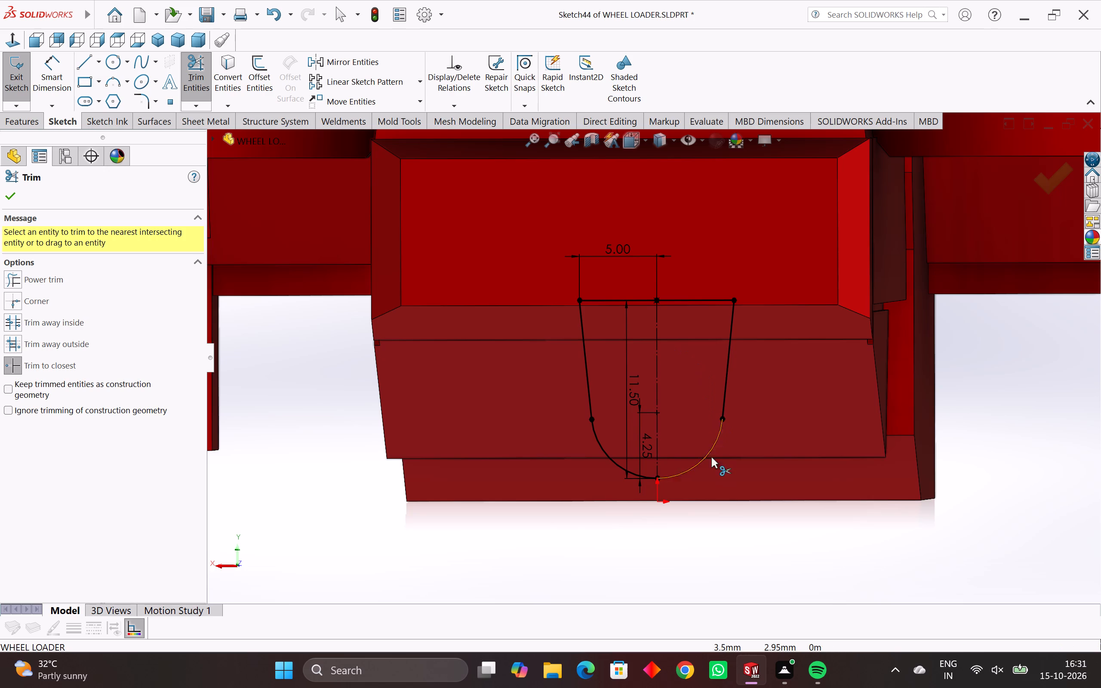
scroll(718, 484, "down", 1)
middle_click_drag(718, 484, 729, 474)
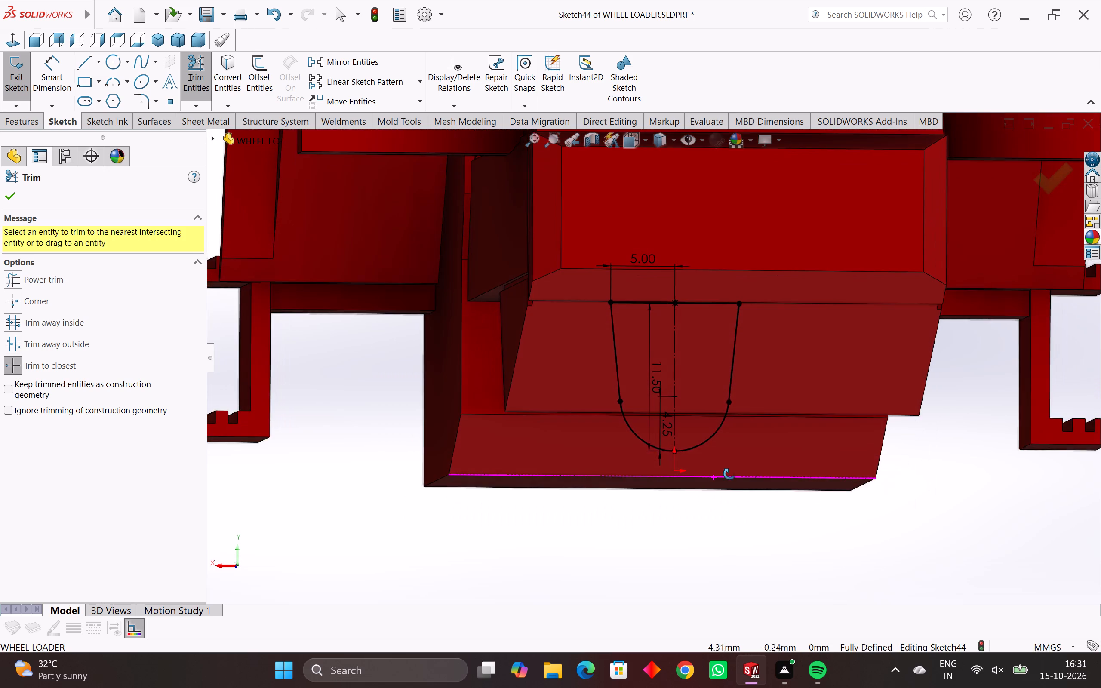
middle_click_drag(729, 474, 781, 464)
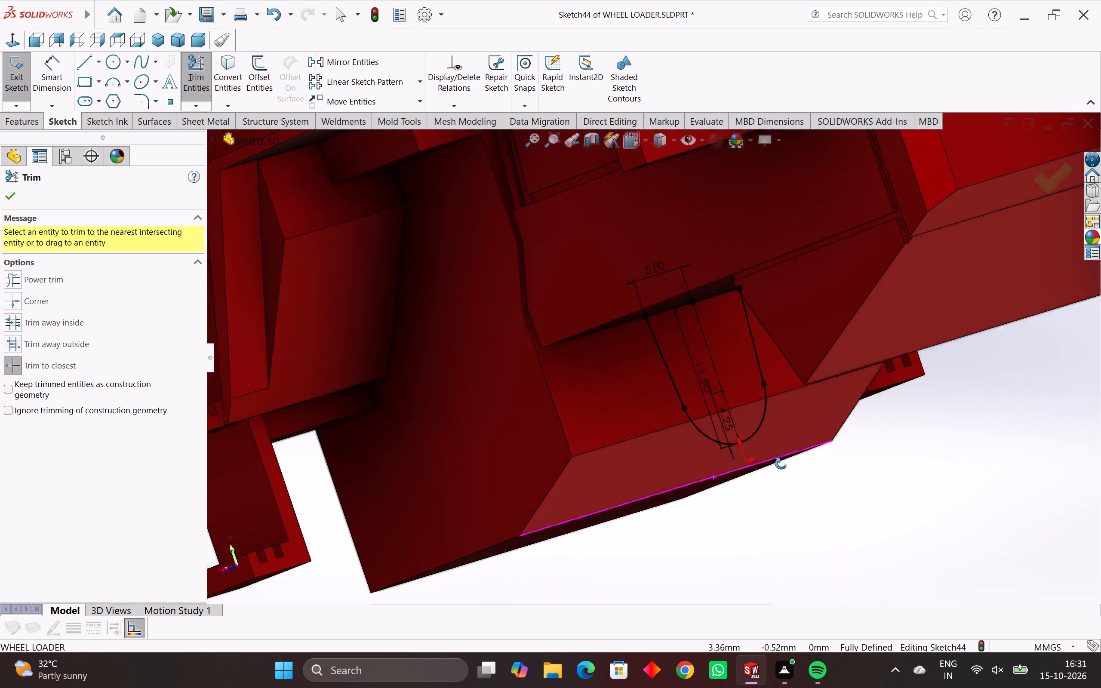
middle_click_drag(781, 464, 748, 537)
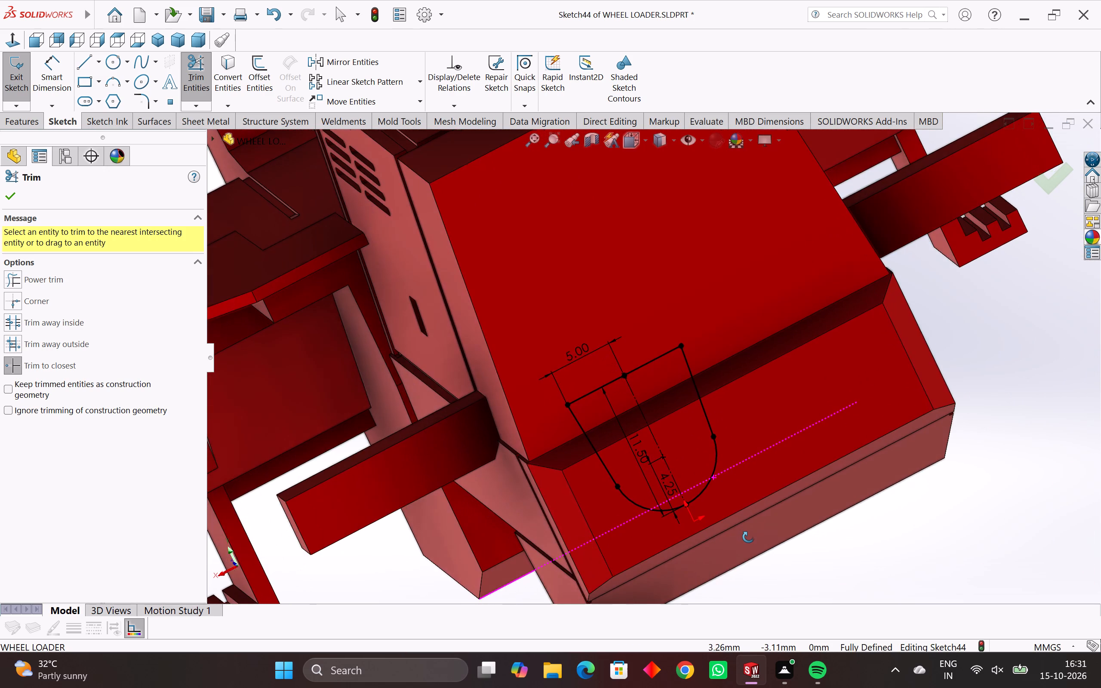
middle_click_drag(748, 537, 742, 528)
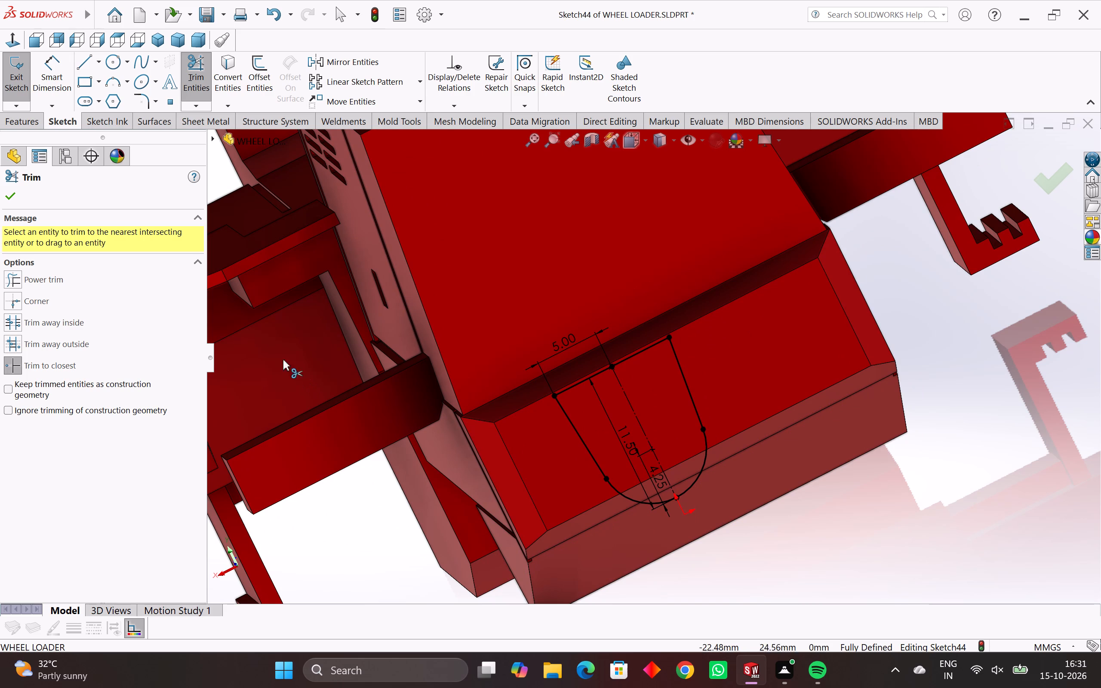
left_click(10, 196)
Extrude the tapered, round-ended profile as a blind boss 6 mm deep from the sketch plane, merged with the body.
left_click(23, 120)
left_click(27, 76)
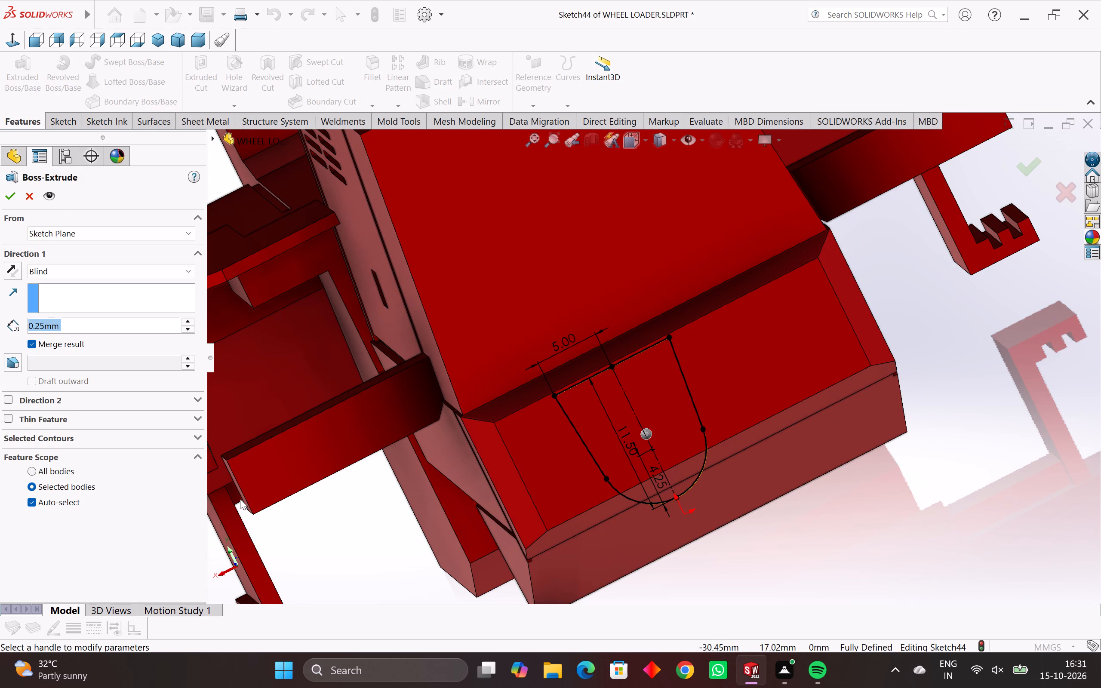
middle_click_drag(354, 550, 442, 522)
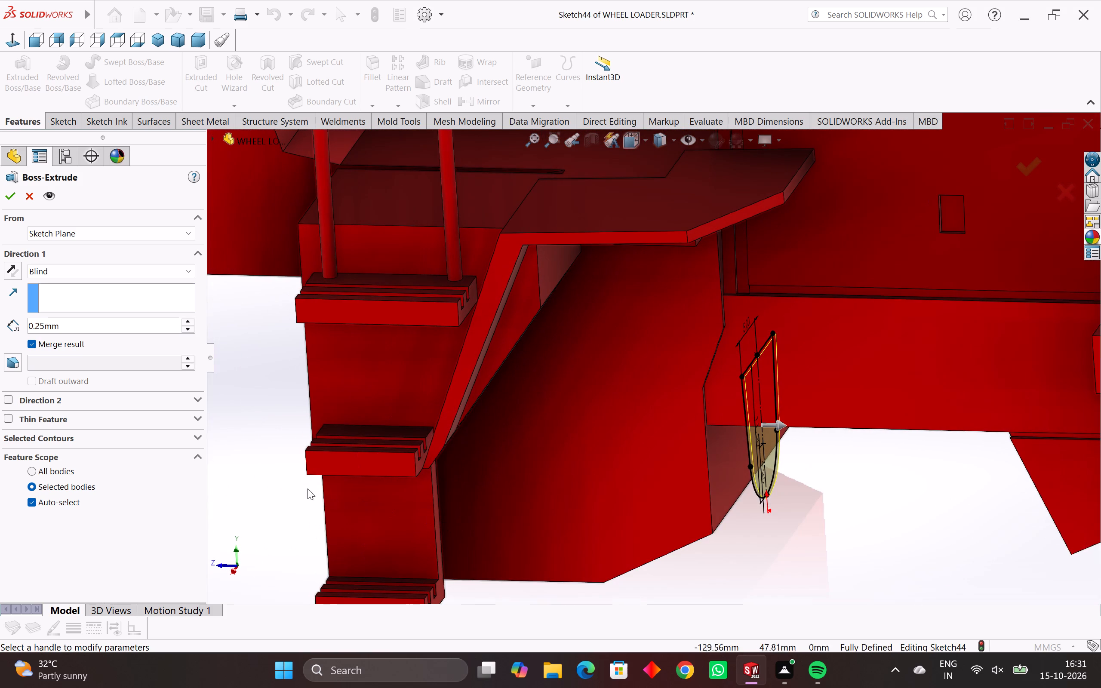
left_click_drag(57, 321, 0, 337)
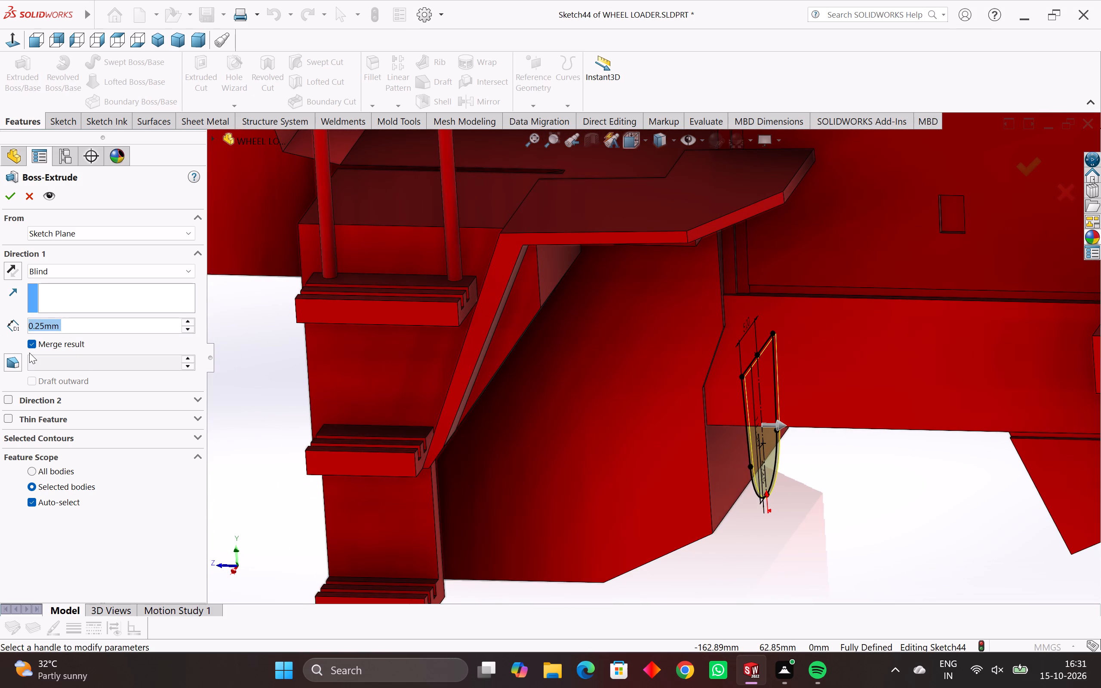
key("6")
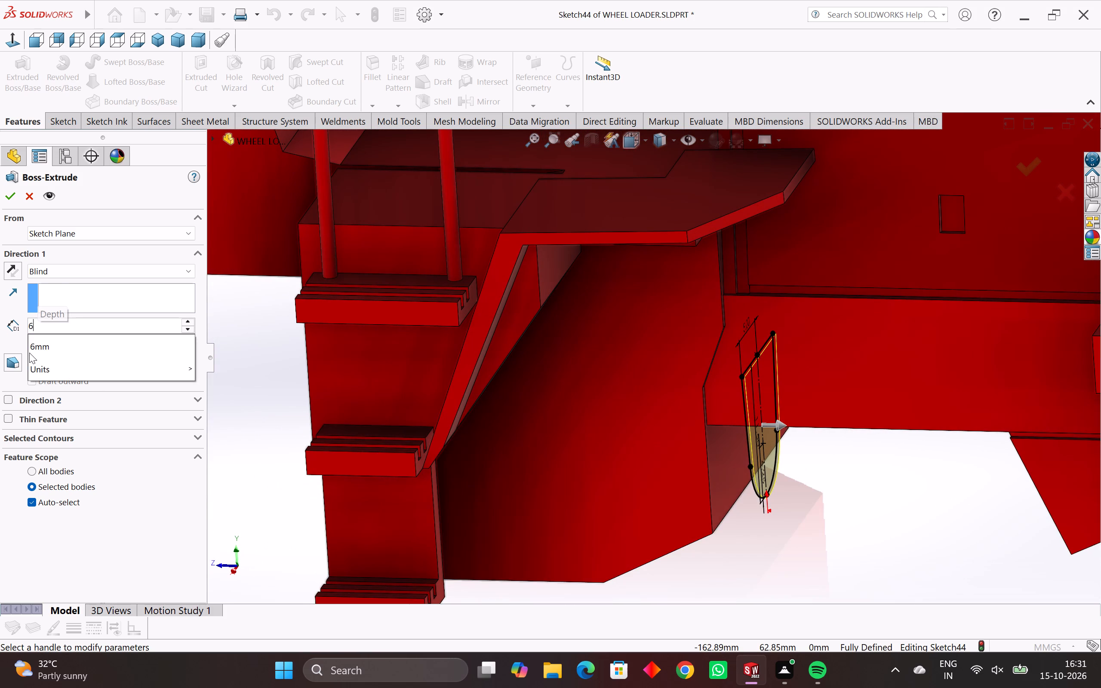
key("Return")
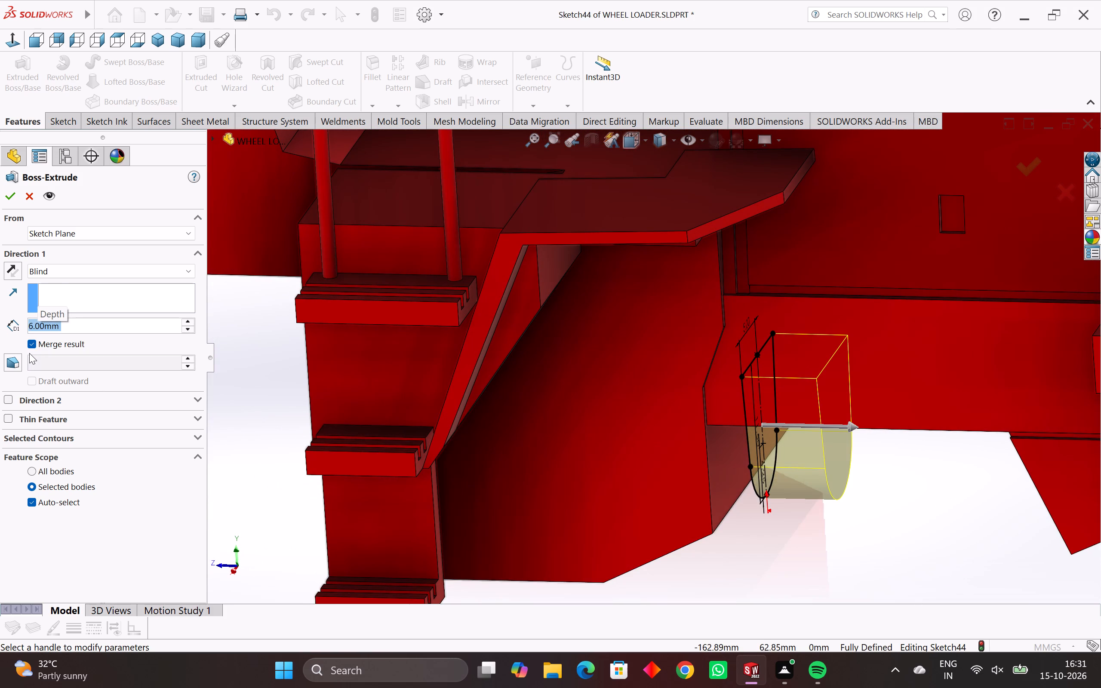
middle_click_drag(86, 397, 47, 292)
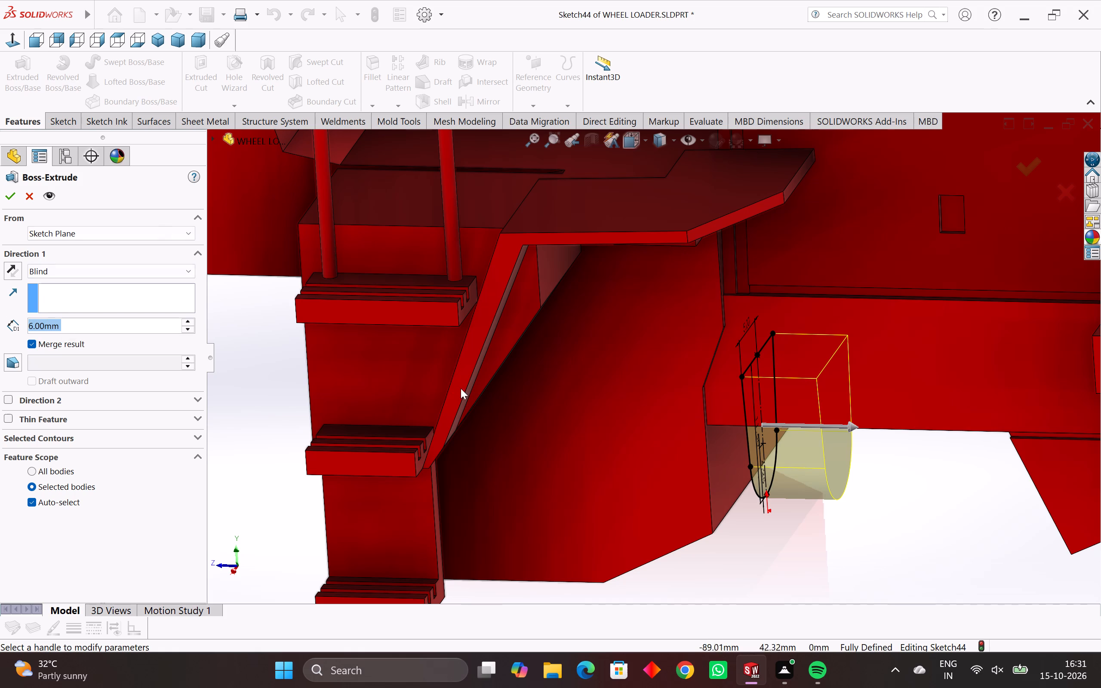
middle_click_drag(620, 518, 615, 396)
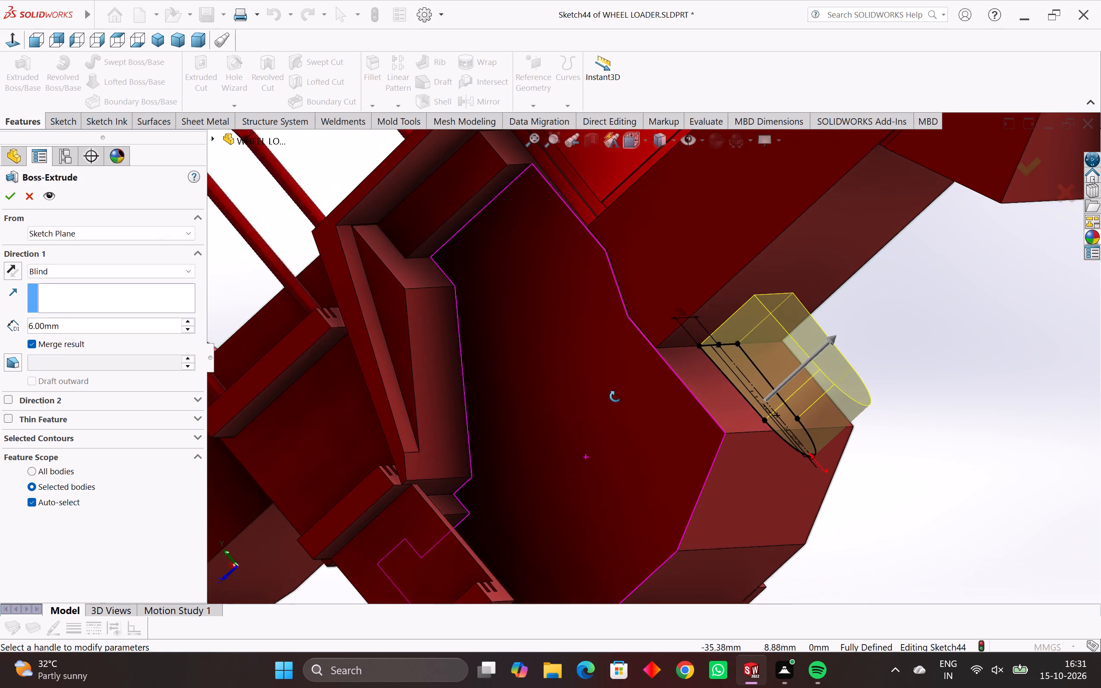
middle_click_drag(615, 396, 613, 440)
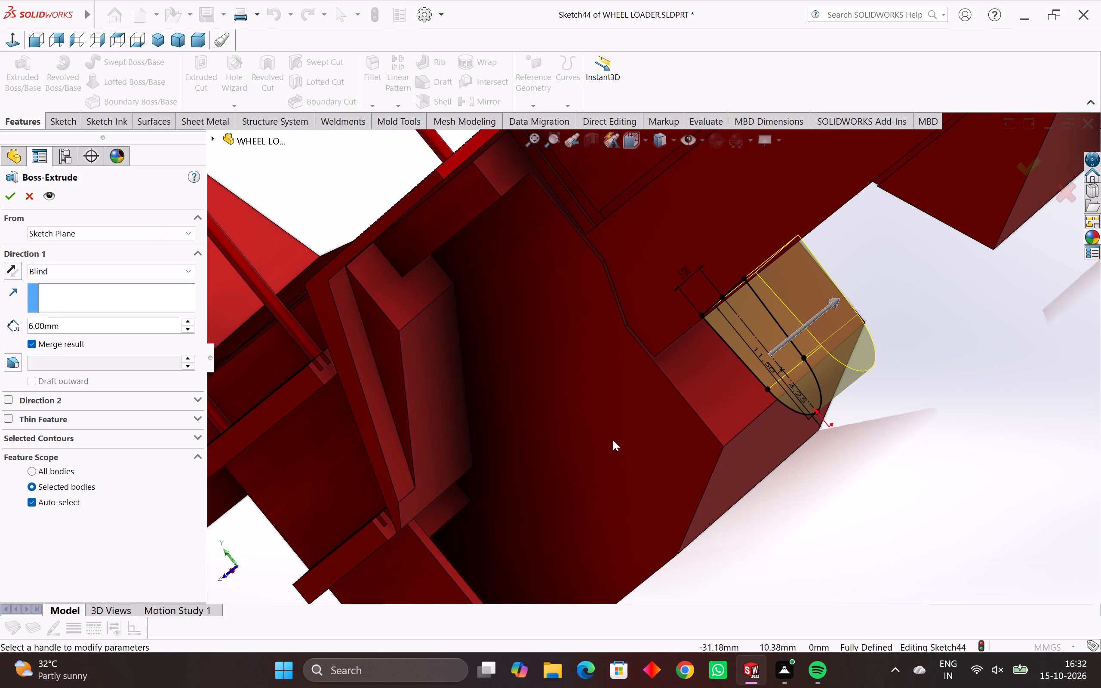
middle_click_drag(594, 464, 591, 460)
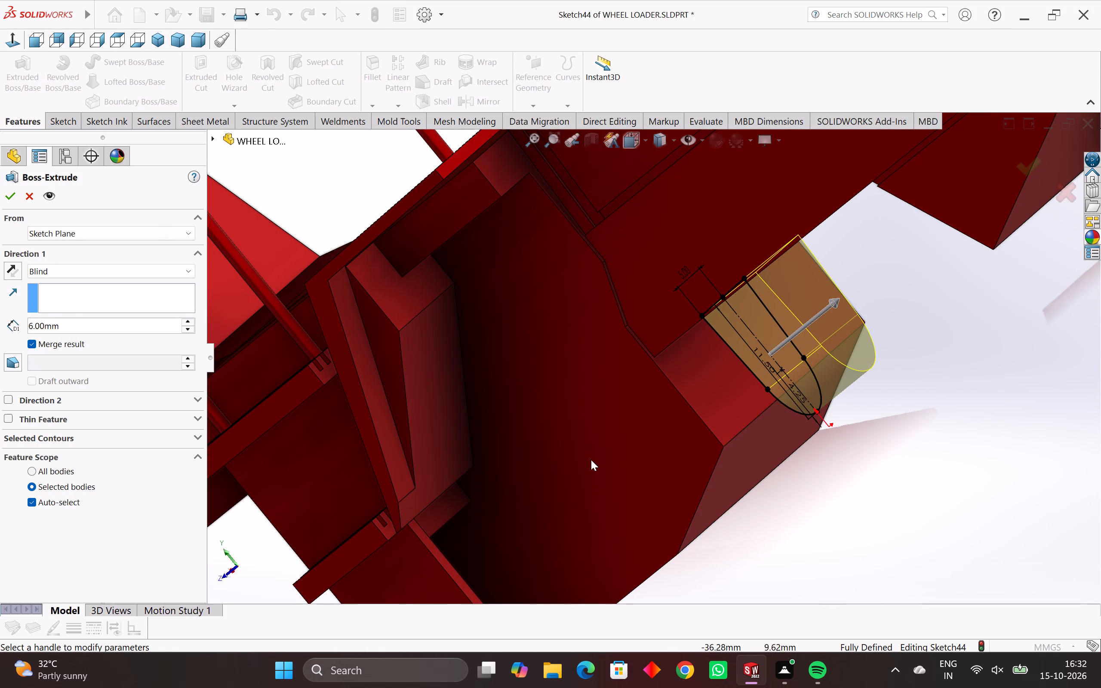
middle_click_drag(591, 460, 570, 422)
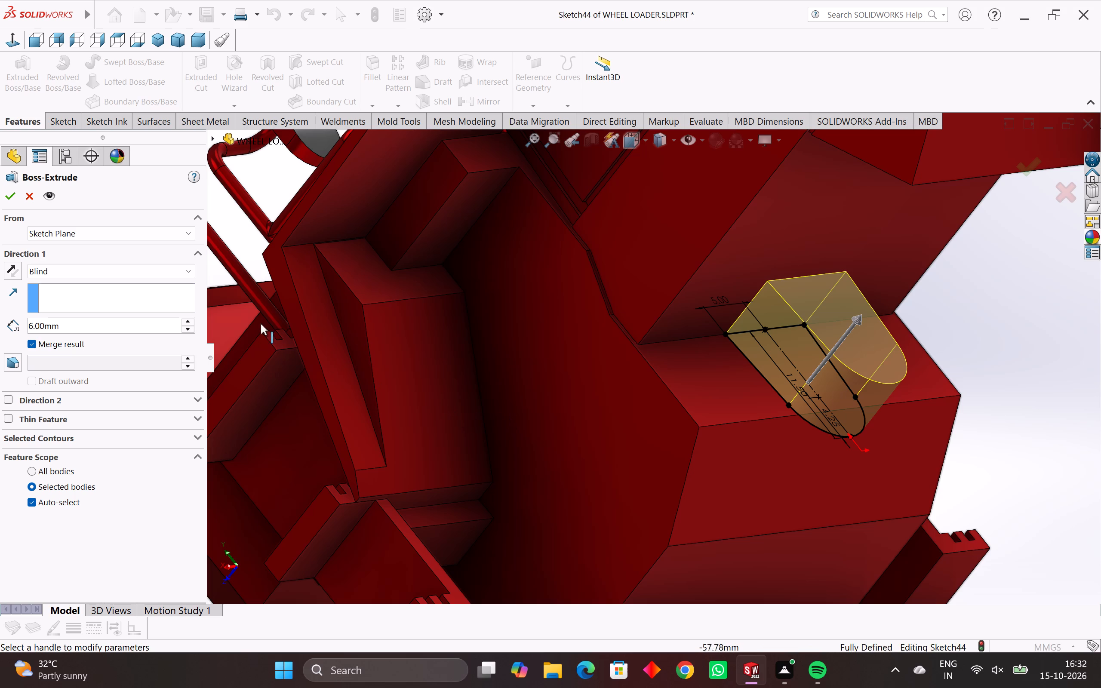
left_click(13, 193)
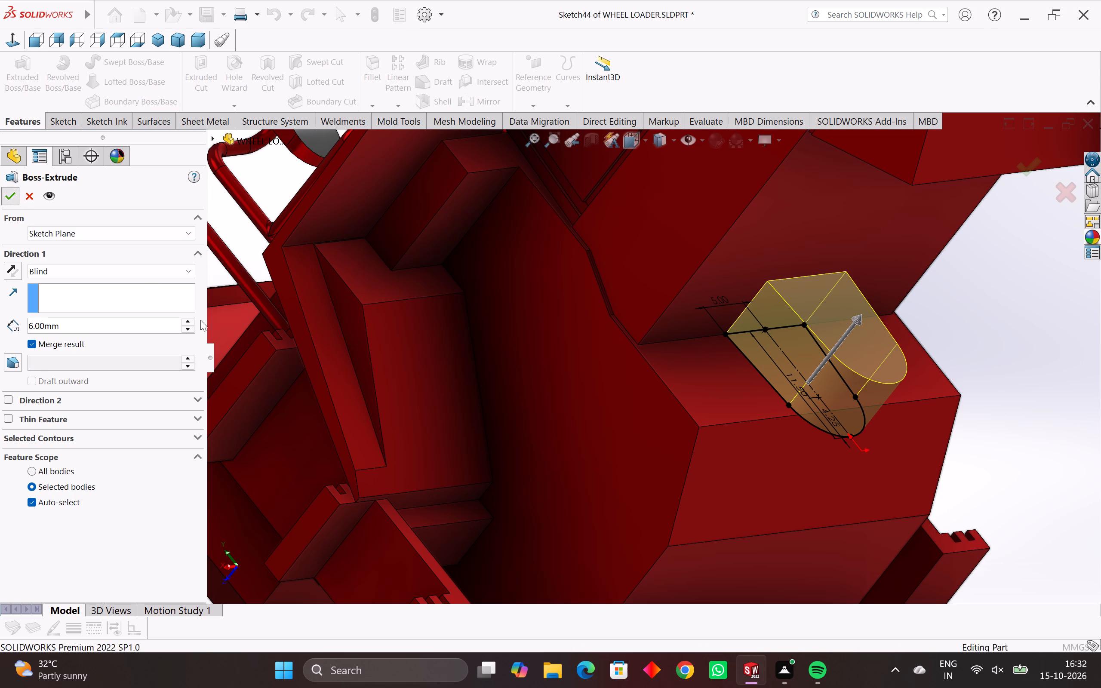
middle_click_drag(701, 471, 680, 452)
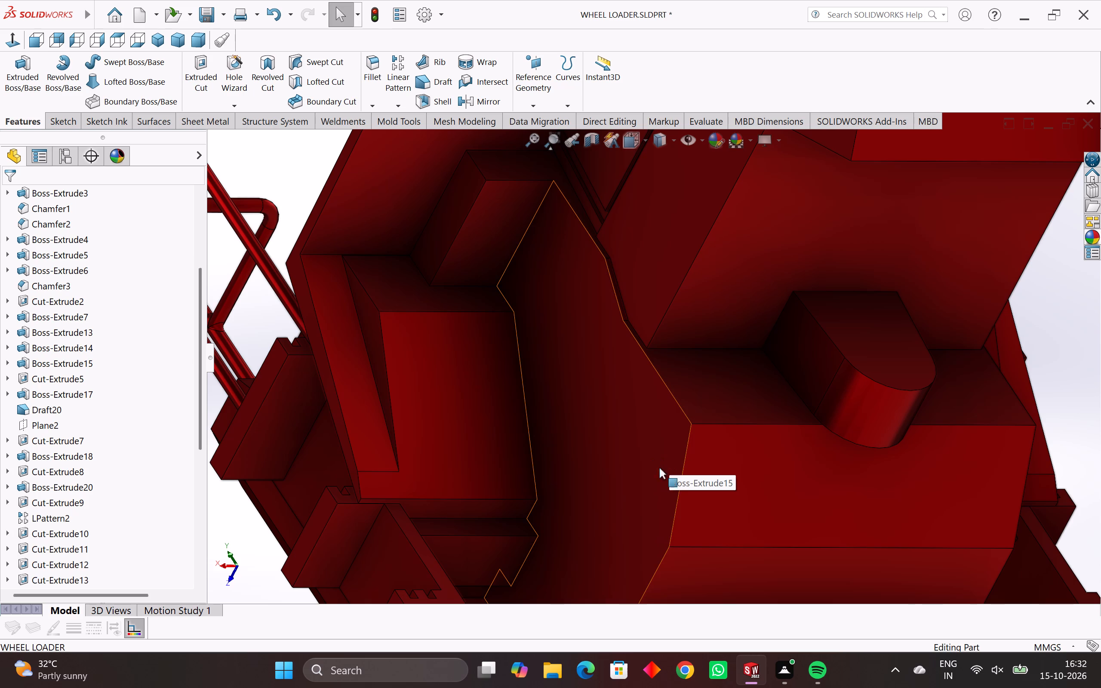
middle_click_drag(723, 512, 735, 566)
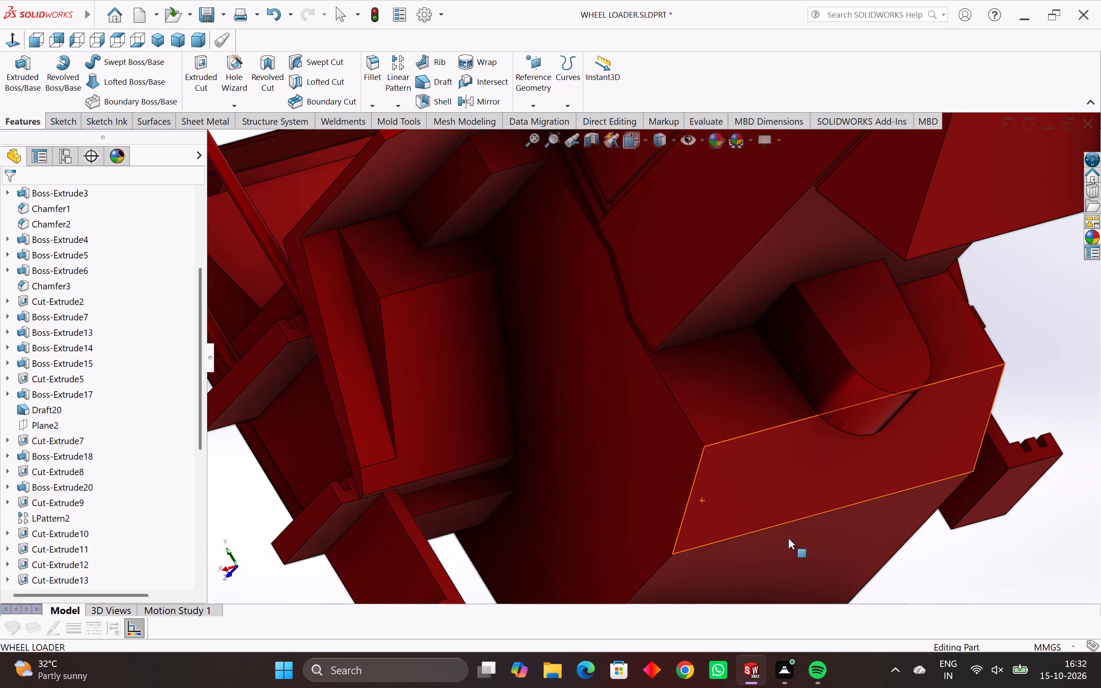
Undo the 6 mm extrusion of the tapered, round-ended boss.
middle_click_drag(791, 525, 838, 398)
key("ctrl+z")
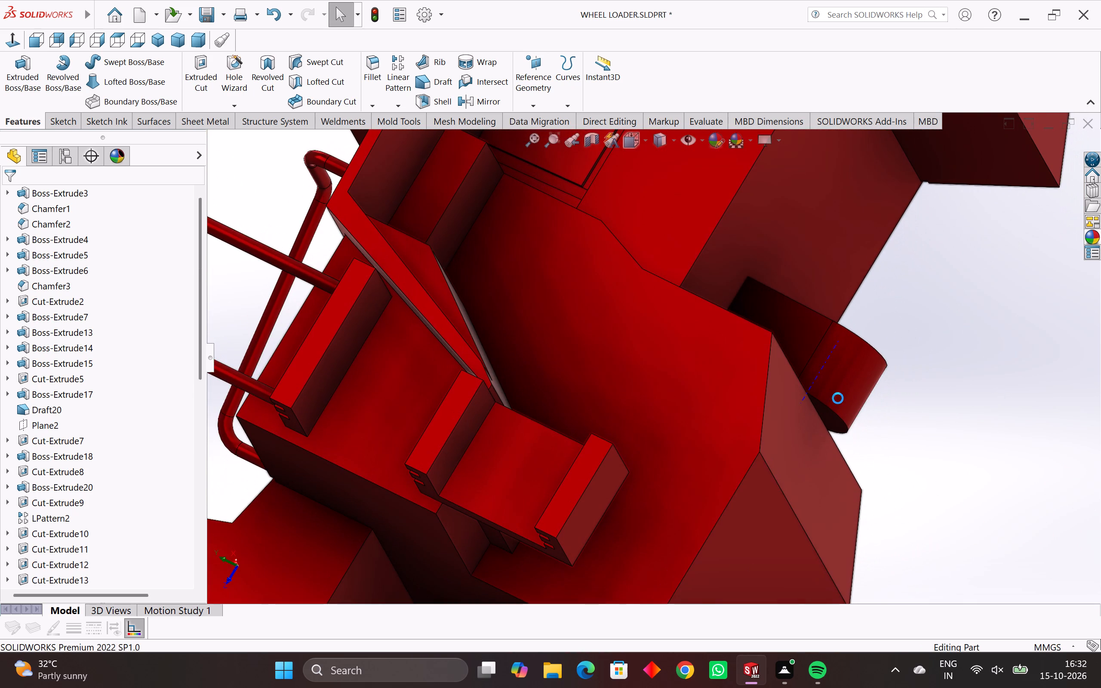
Extrude the tapered, round-ended profile as a boss from the sketch plane with the Up To Next end condition, merging the result.
middle_click_drag(663, 536, 688, 511)
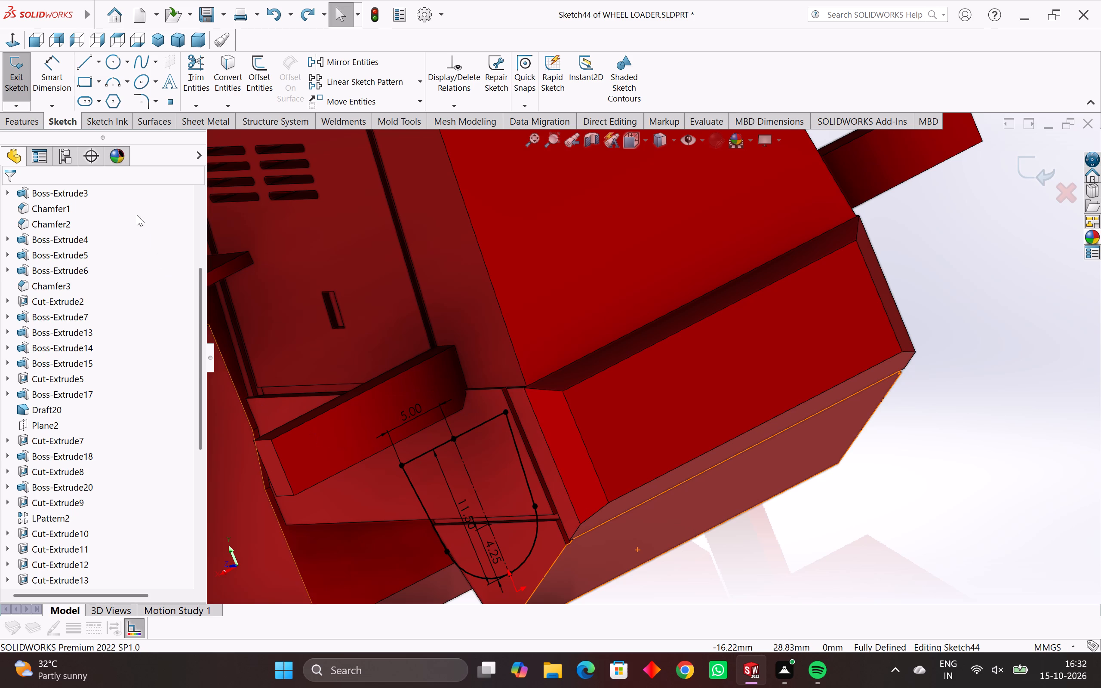
left_click(26, 117)
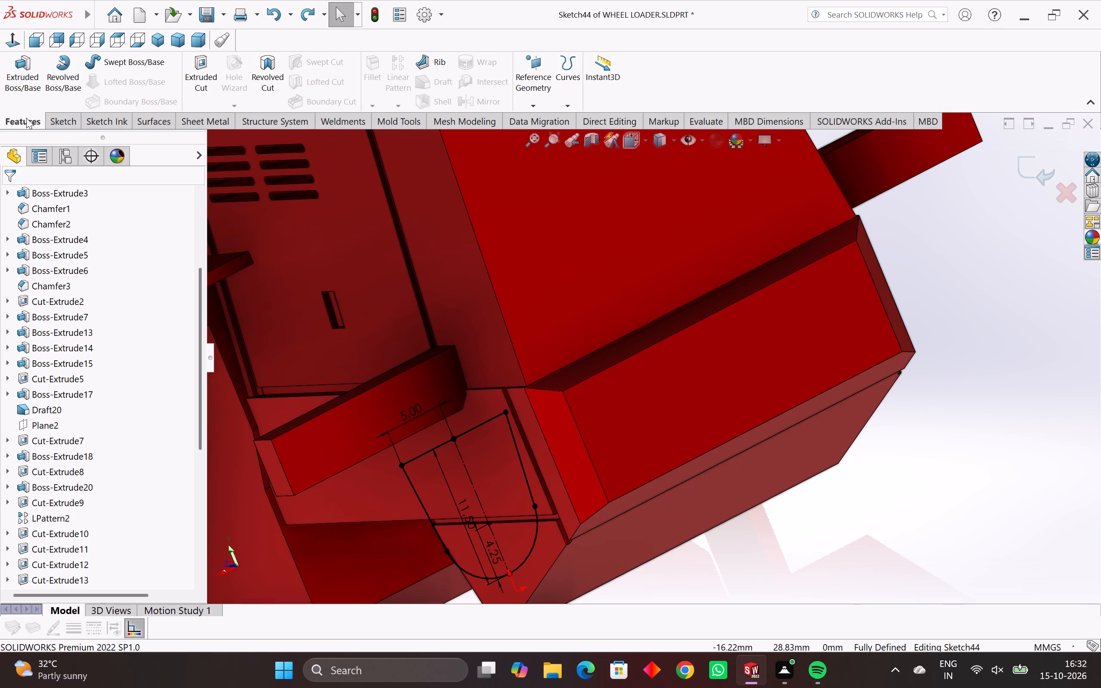
left_click(21, 84)
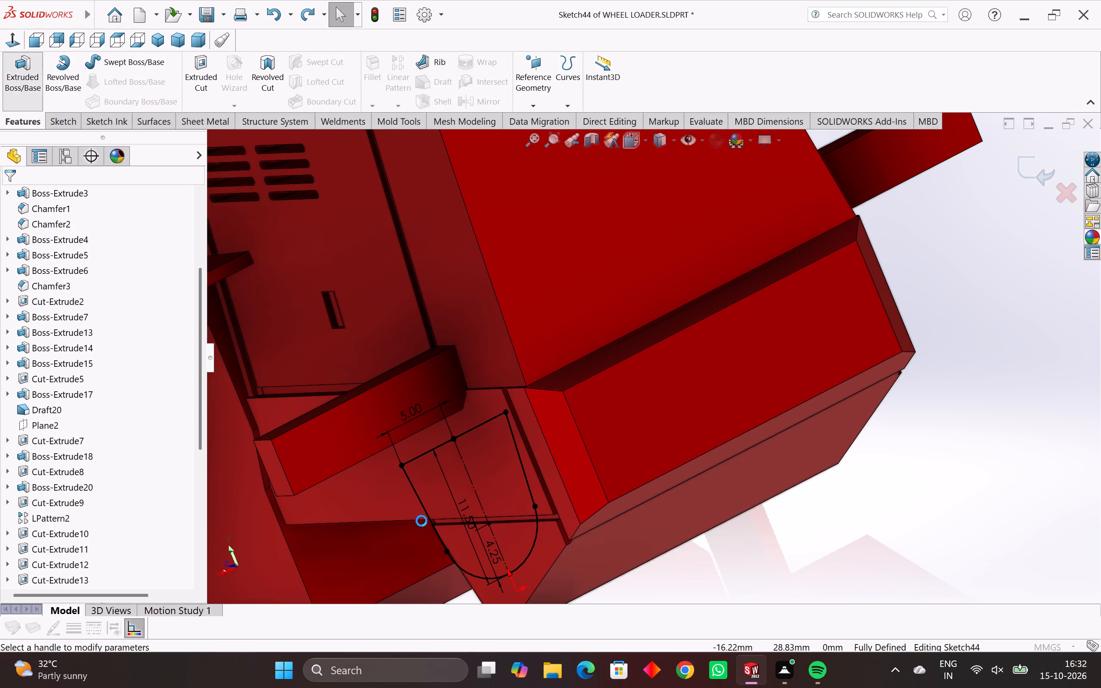
middle_click_drag(465, 549, 509, 498)
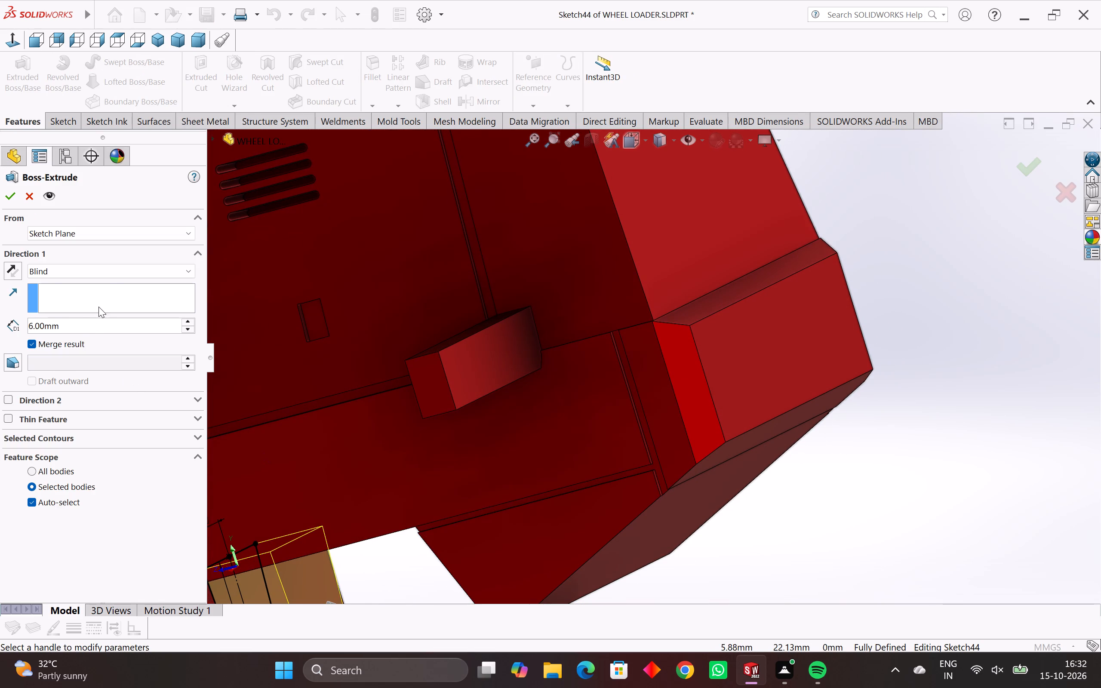
left_click(109, 275)
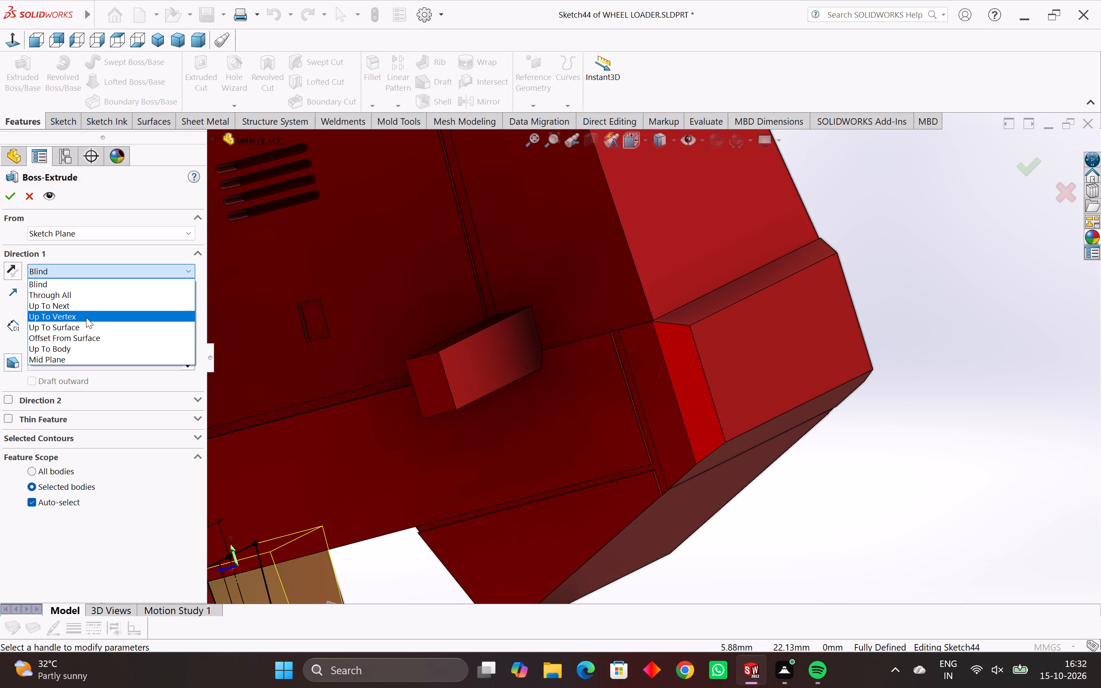
left_click(84, 307)
scroll(309, 561, "down", 3)
middle_click_drag(310, 563, 304, 535)
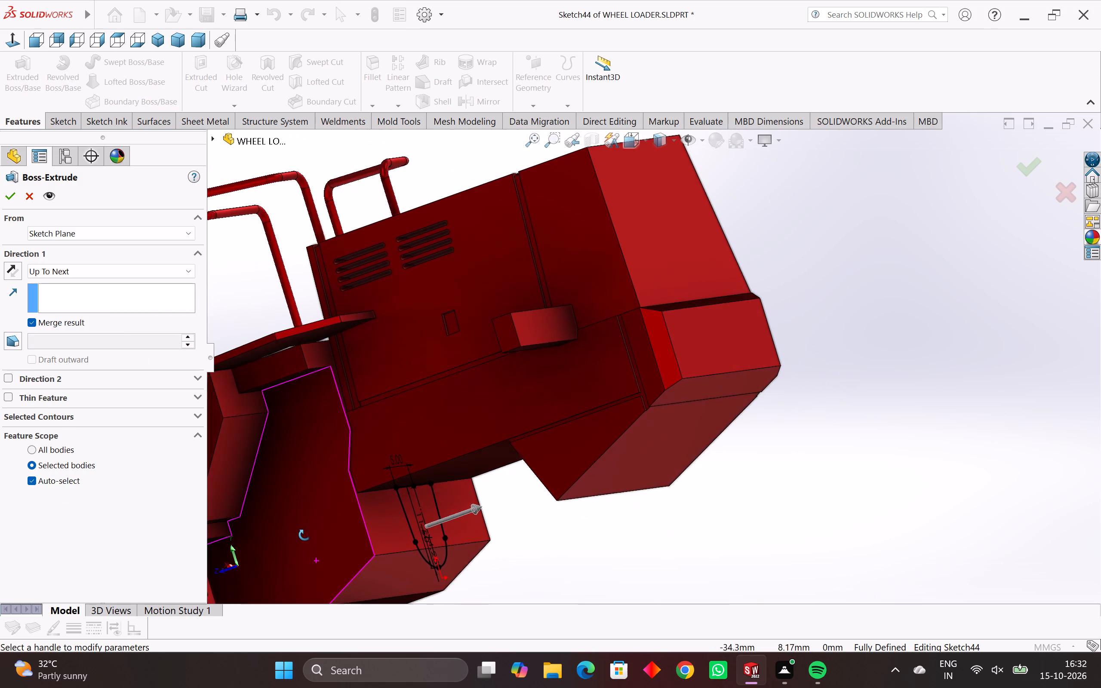
middle_click_drag(304, 535, 304, 534)
scroll(419, 572, "up", 3)
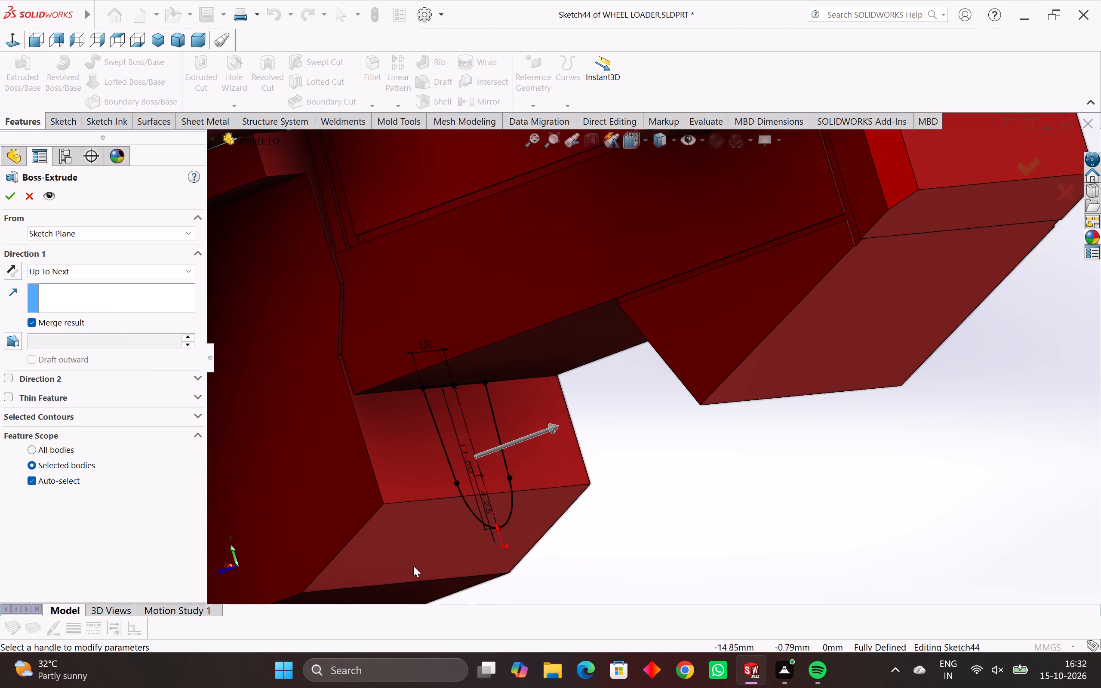
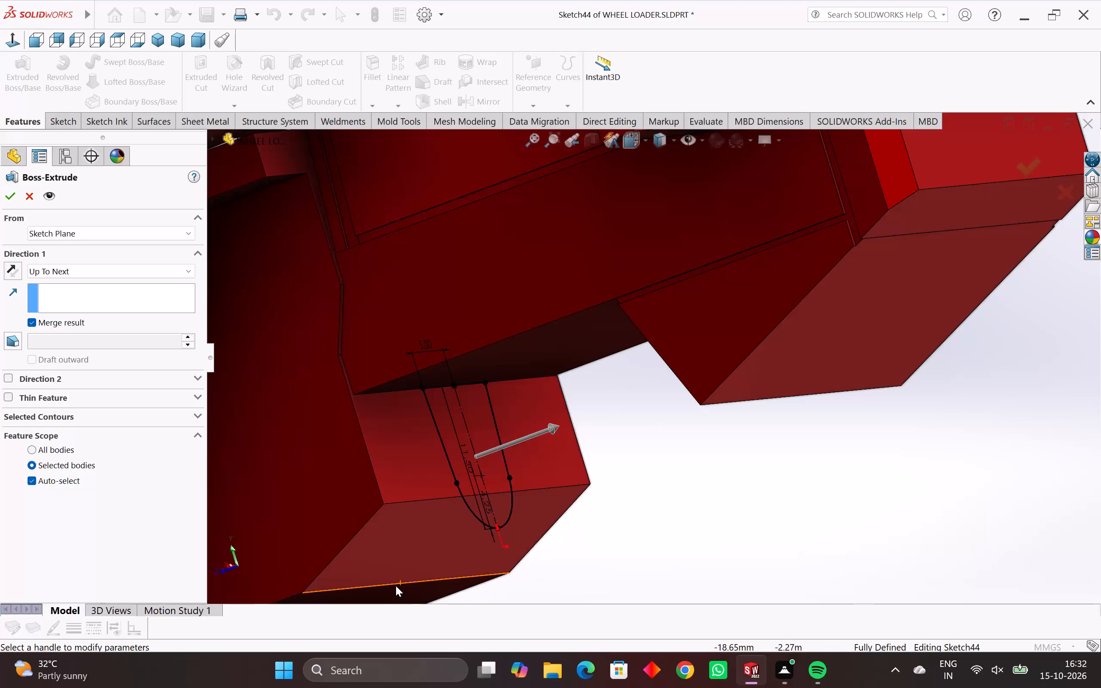
Extrude the rounded tab sketch as a merged boss, Blind 6 mm in the first direction and Up To Next in the second.
left_click(127, 274)
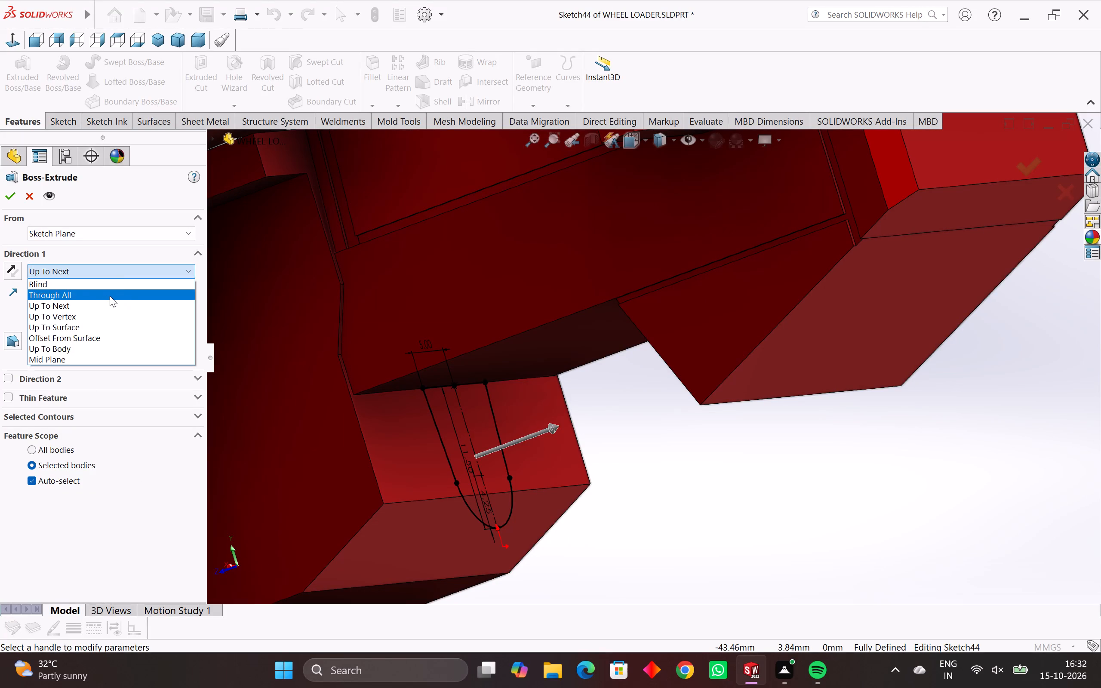
left_click(74, 289)
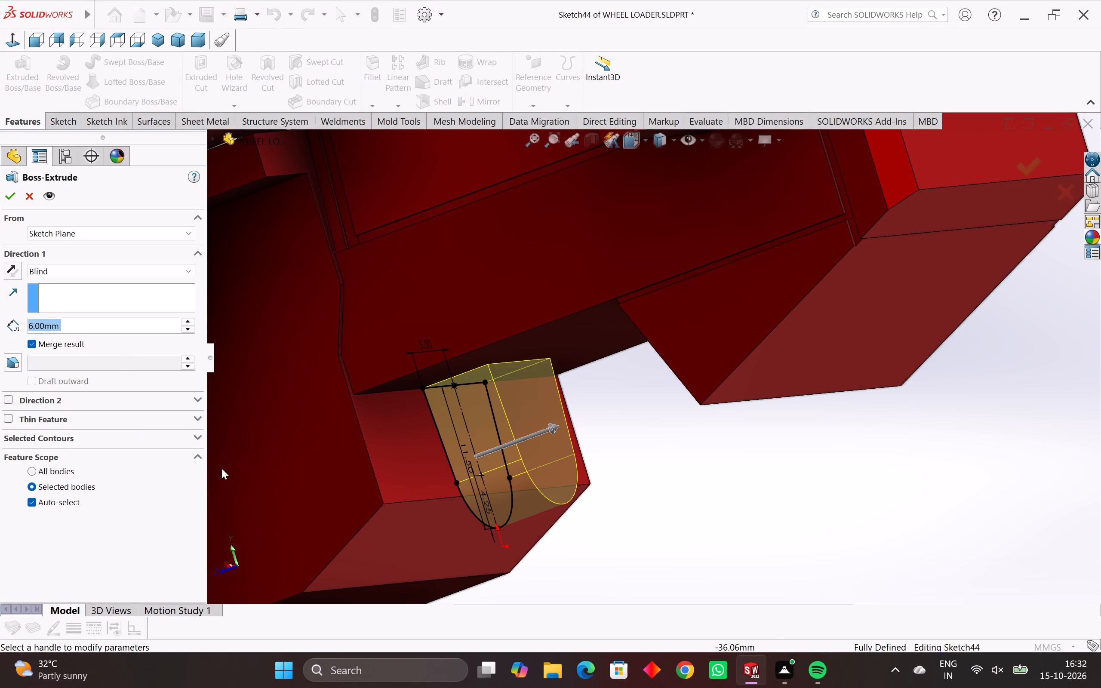
left_click(8, 396)
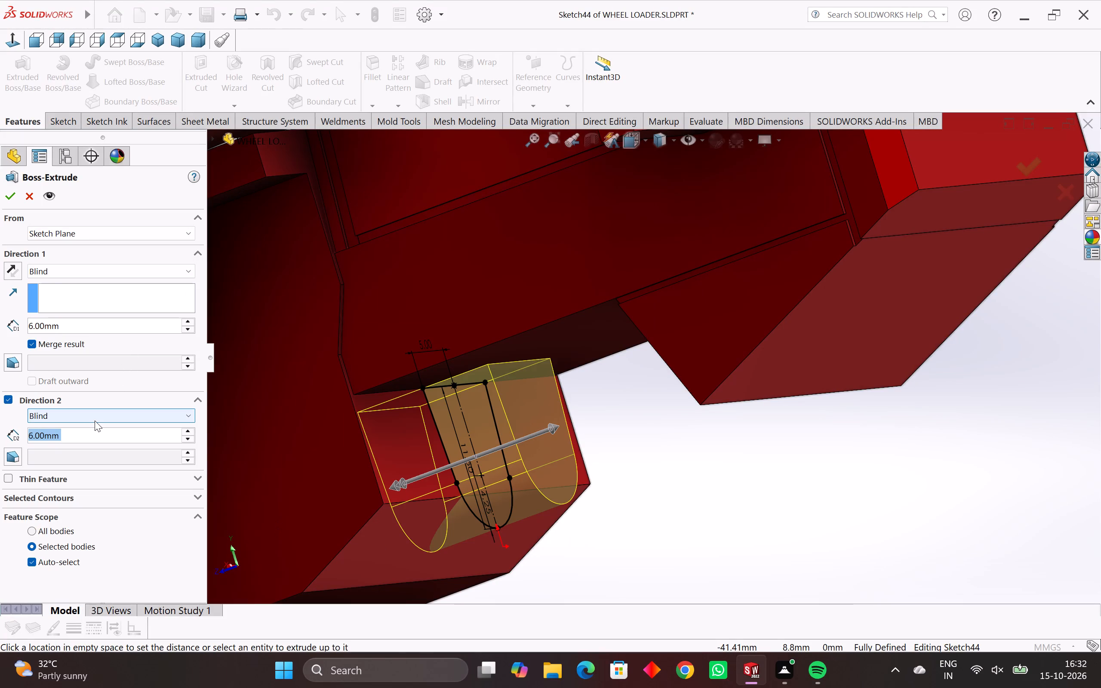
left_click(95, 421)
left_click(58, 453)
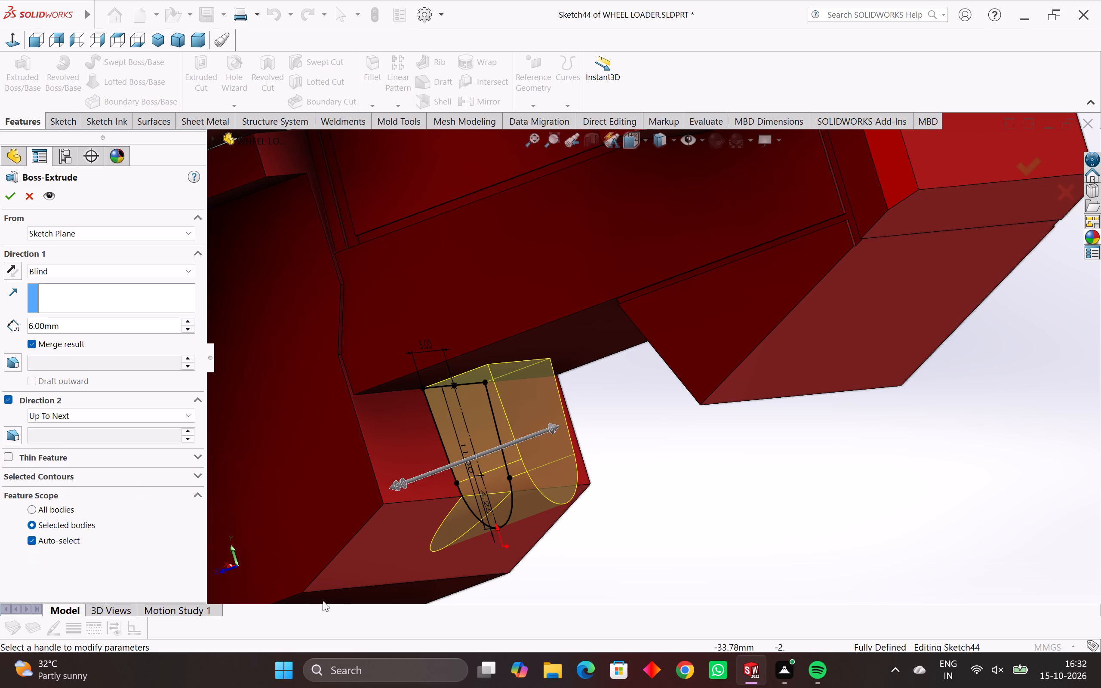
left_click(12, 204)
Examine the new rounded boss and the loader body from below and from the sides.
scroll(519, 536, "down", 2)
middle_click_drag(502, 531, 457, 473)
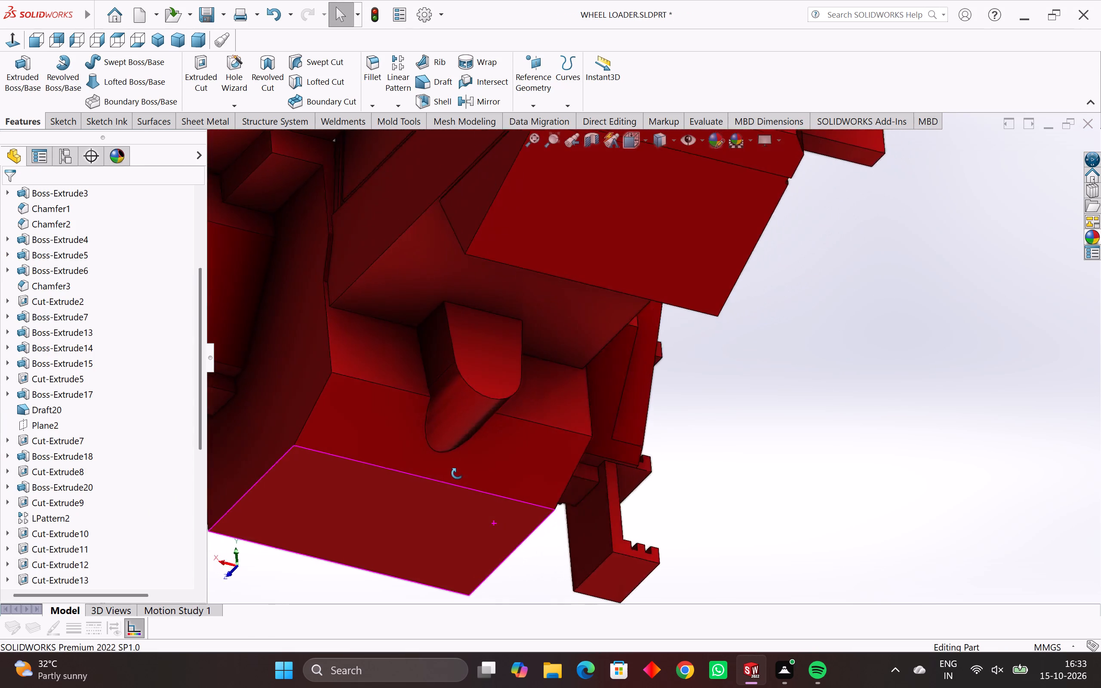
middle_click_drag(457, 473, 474, 597)
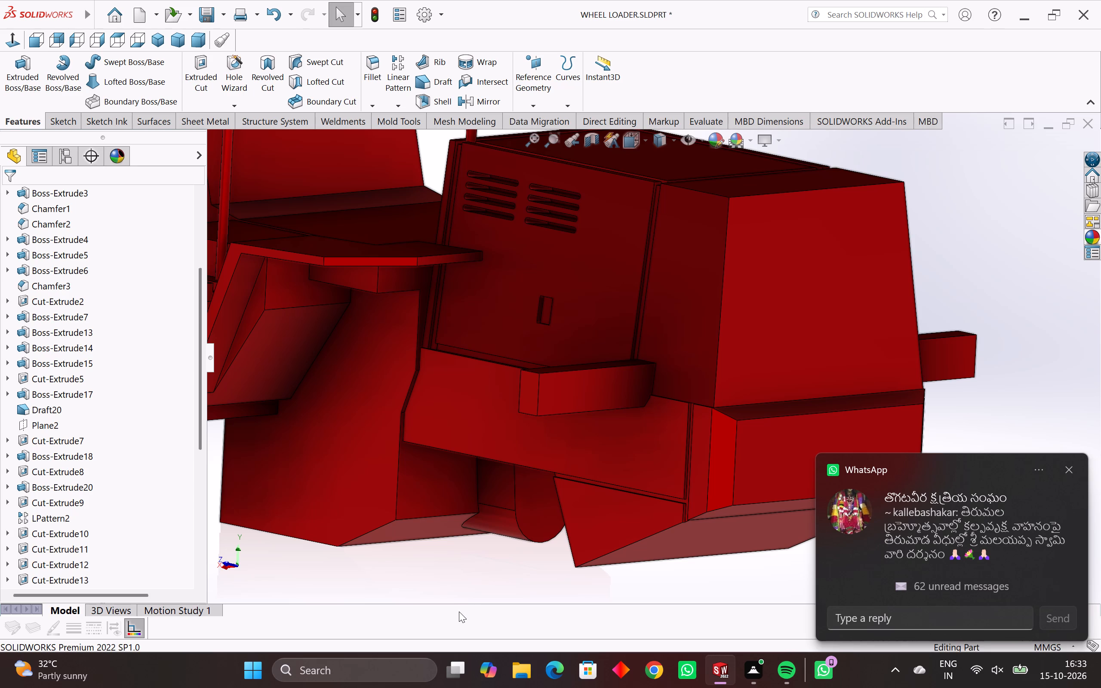
scroll(464, 639, "down", 2)
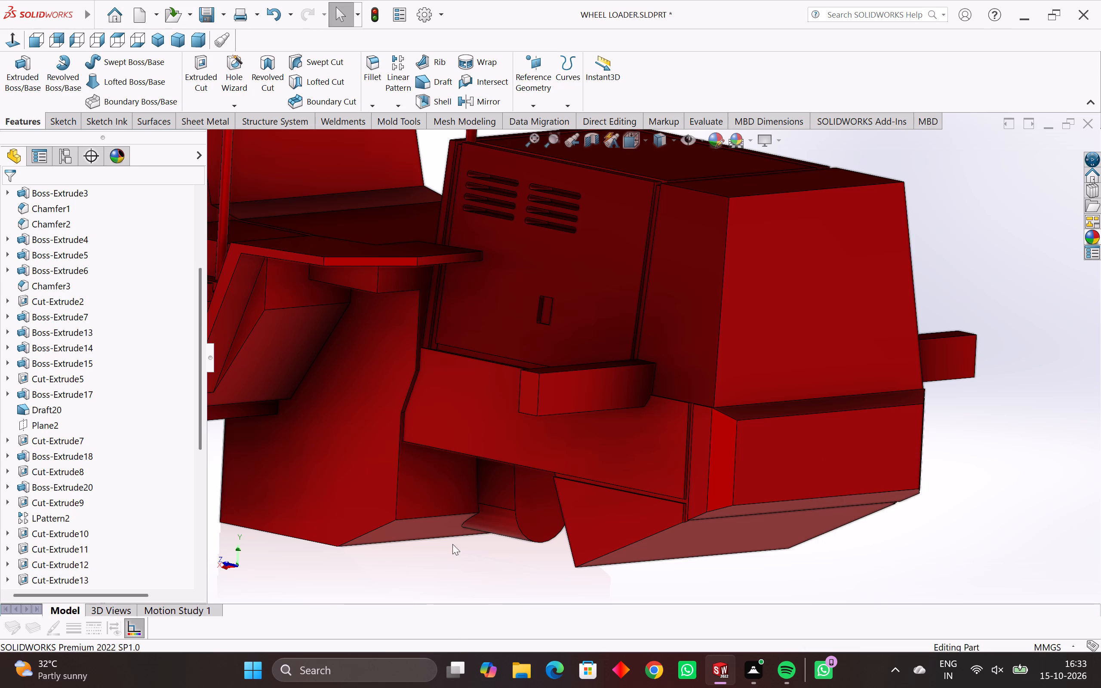
middle_click_drag(461, 528, 503, 687)
scroll(503, 687, "down", 1)
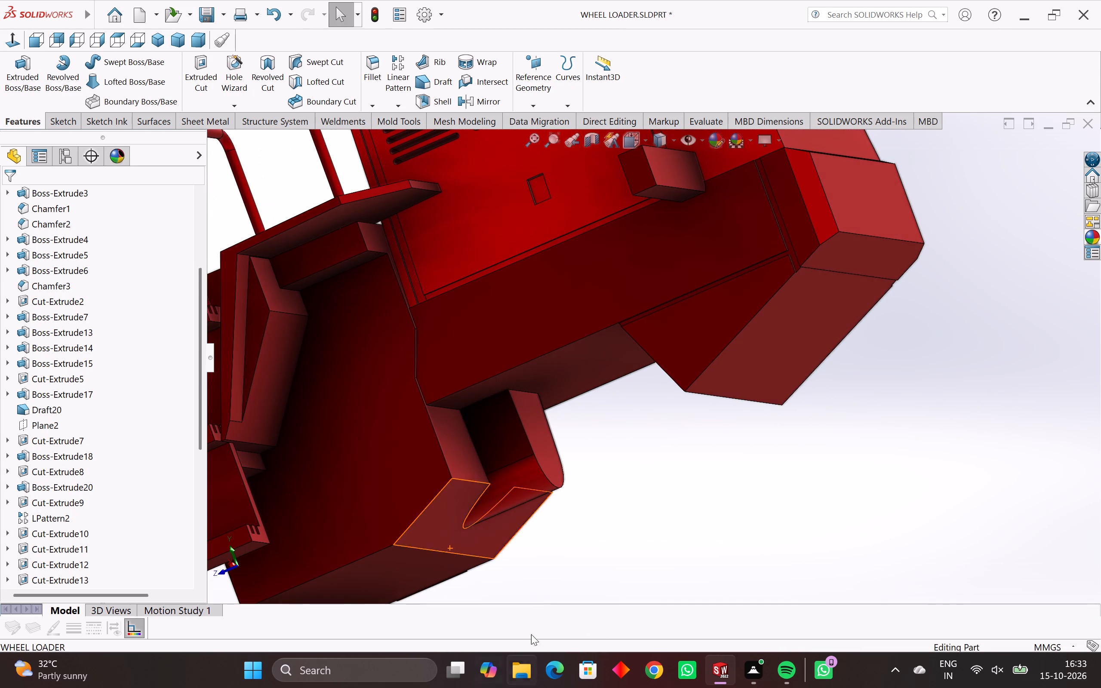
middle_click_drag(560, 485, 578, 586)
scroll(575, 579, "down", 3)
middle_click_drag(546, 477, 550, 472)
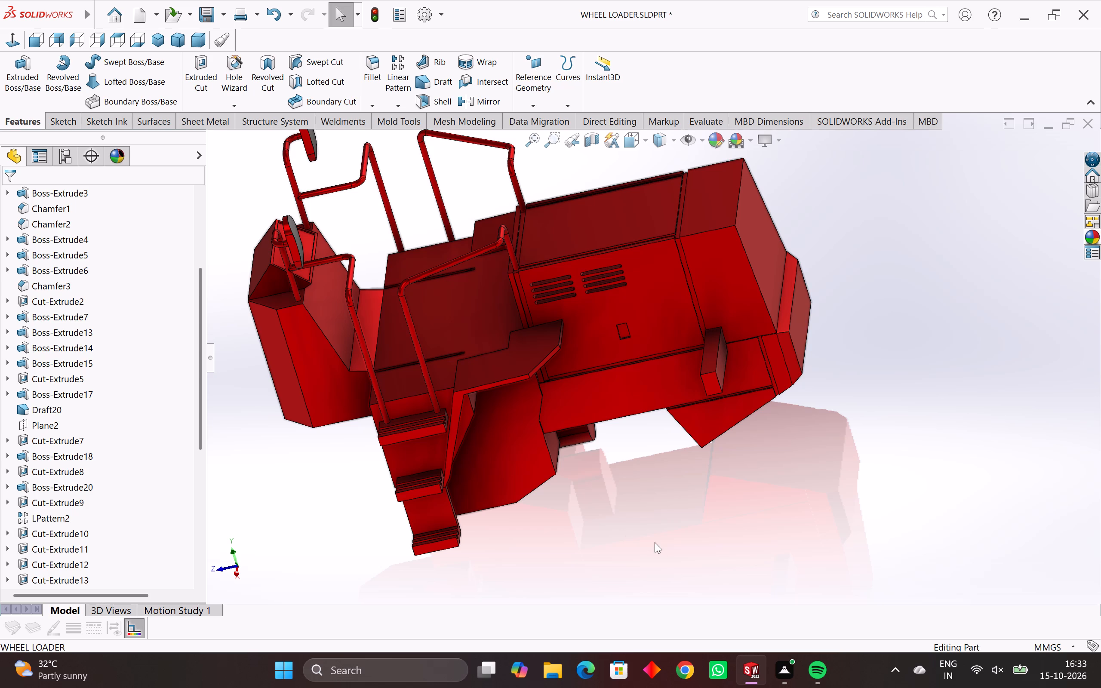
middle_click_drag(559, 543, 544, 602)
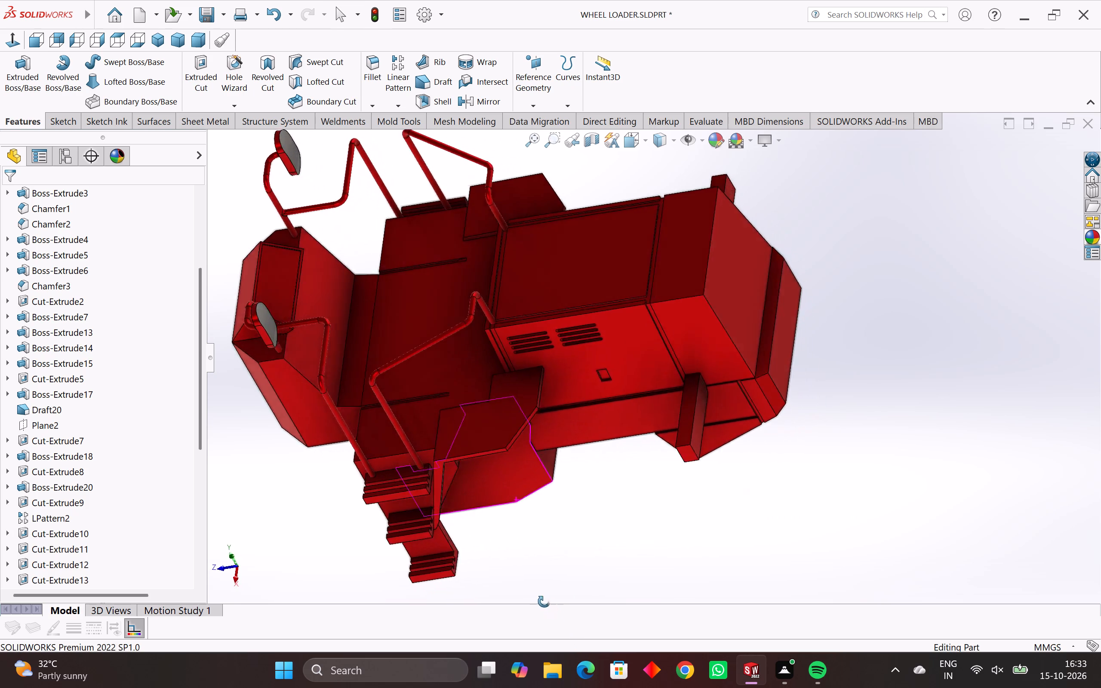
middle_click_drag(544, 602, 492, 587)
scroll(497, 547, "down", 1)
middle_click_drag(618, 431, 637, 409)
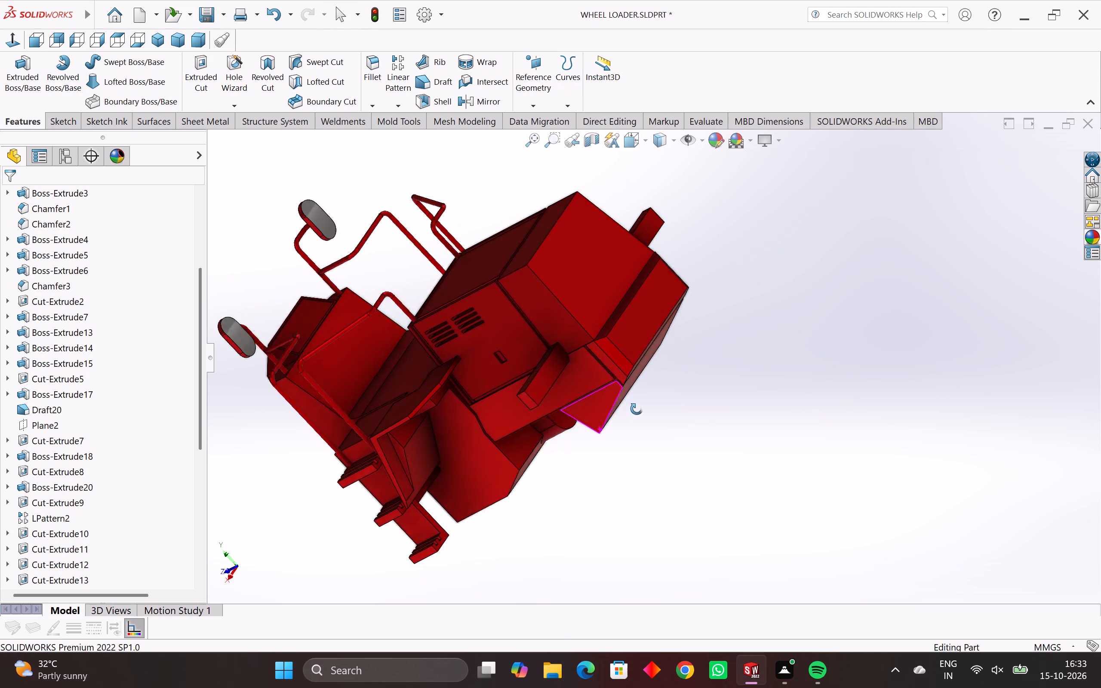
middle_click_drag(637, 409, 695, 333)
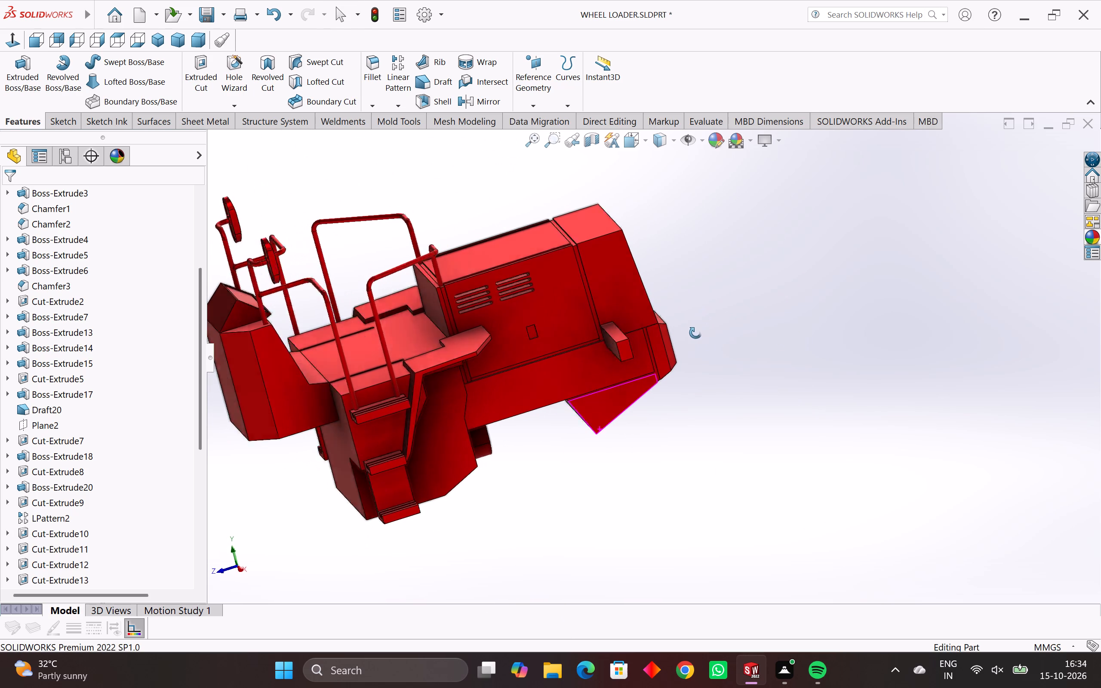
middle_click_drag(695, 333, 690, 341)
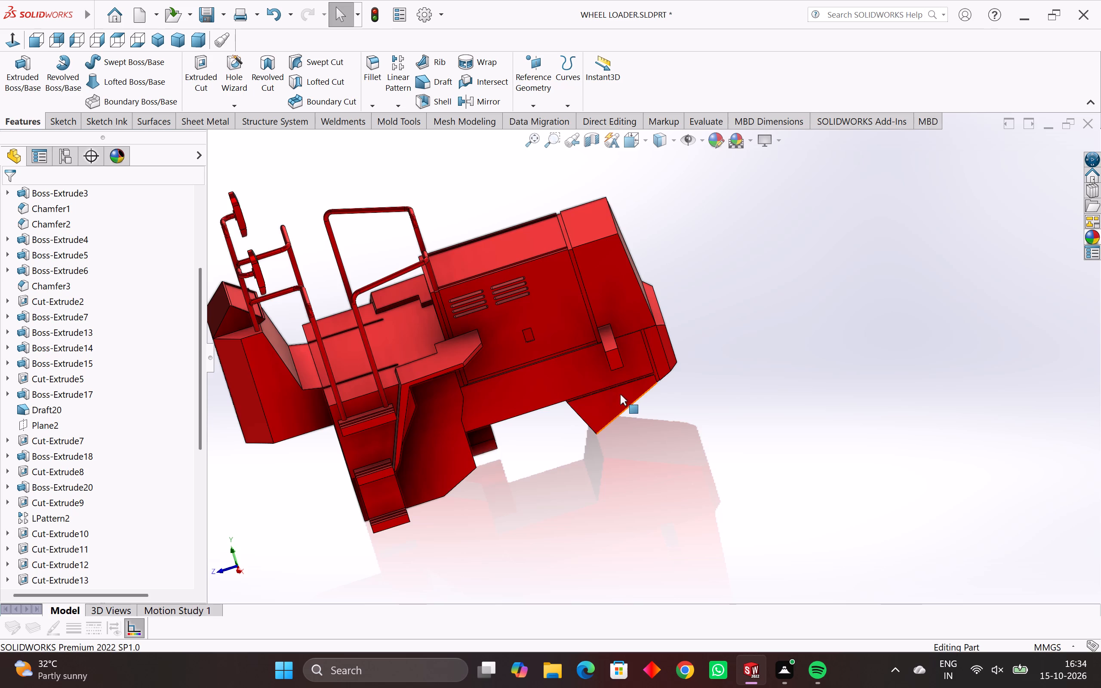
Open a new sketch on the flat, rounded-bottom end face of the new boss under the body.
middle_click_drag(600, 394, 527, 379)
scroll(631, 442, "up", 3)
left_click(582, 428)
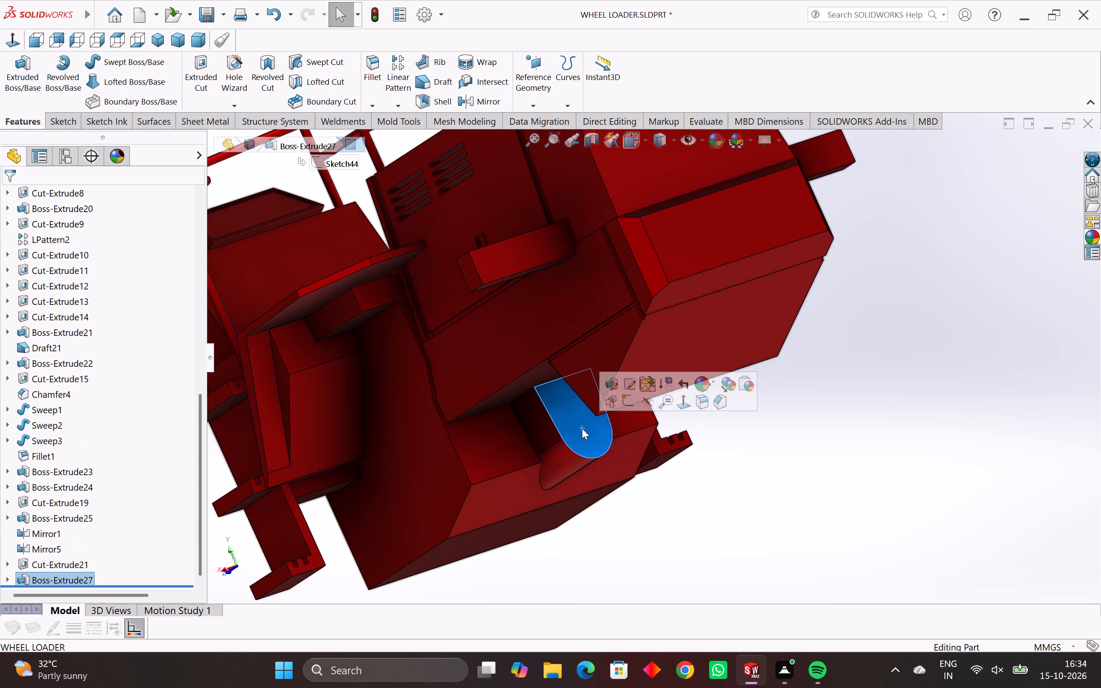
left_click(75, 123)
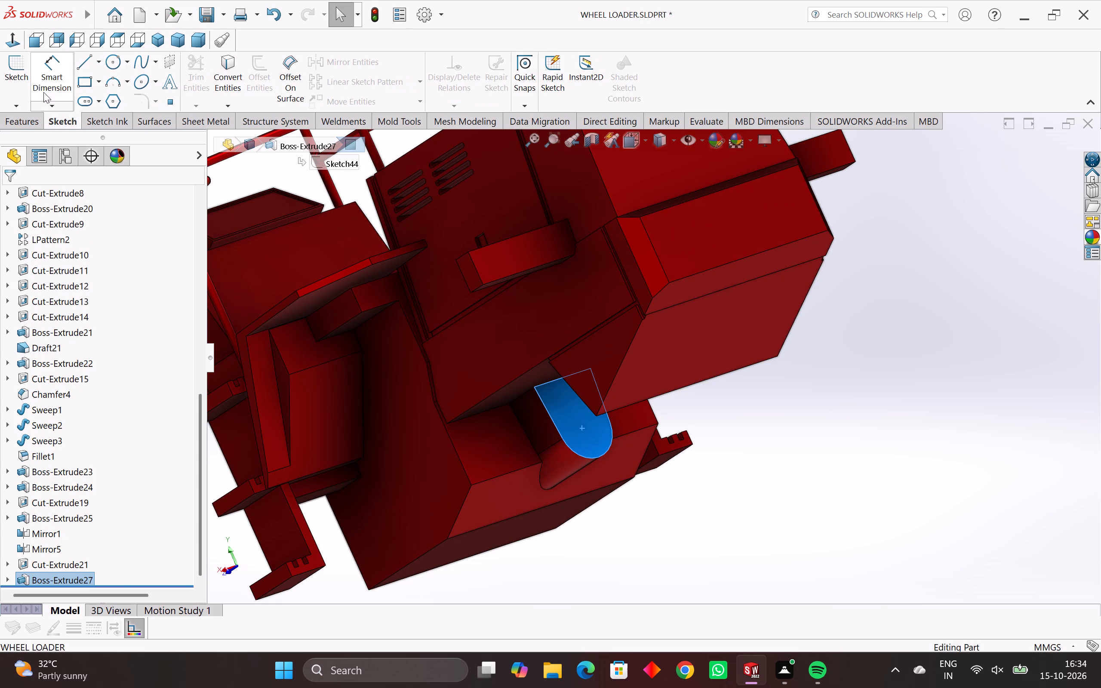
left_click(26, 73)
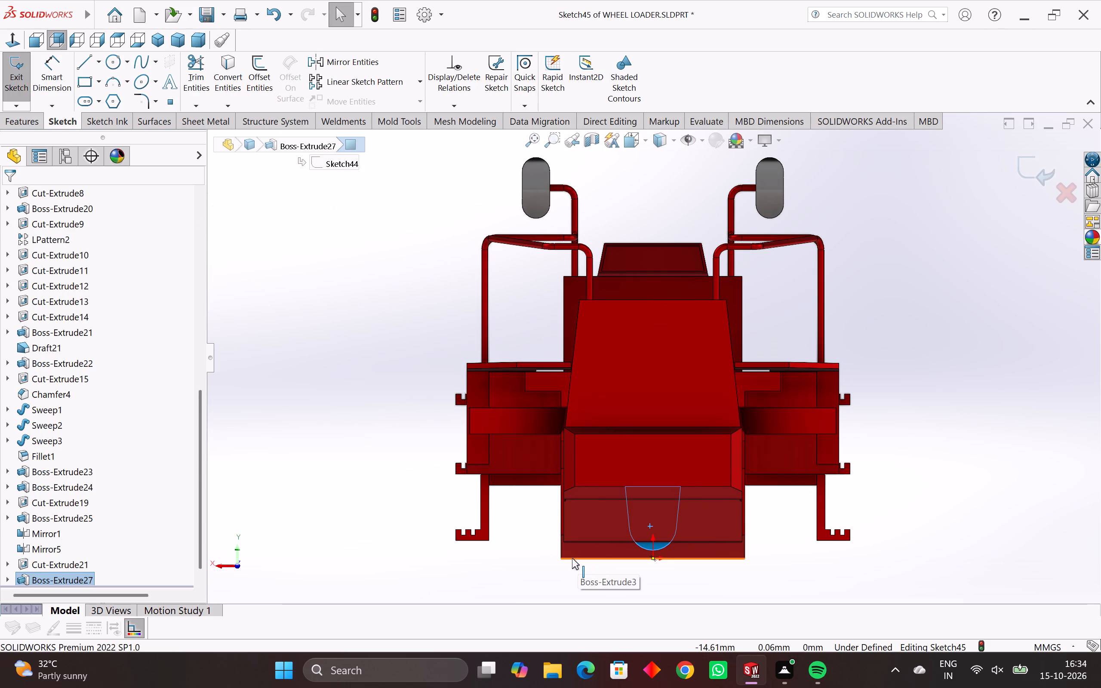
middle_click_drag(653, 527, 648, 531)
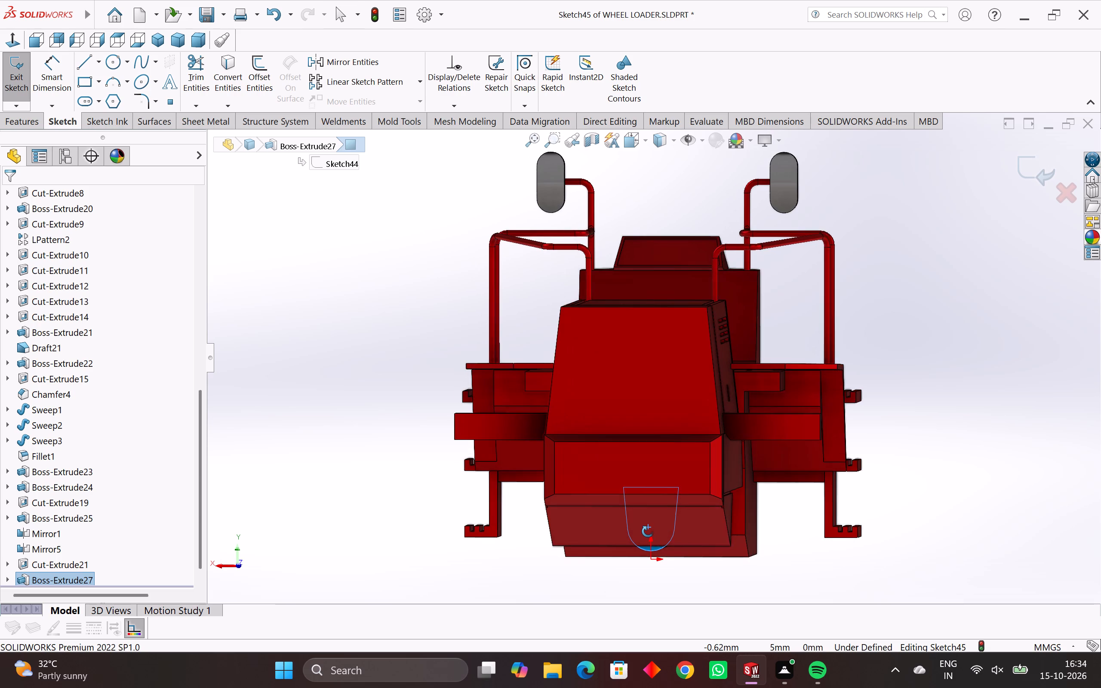
middle_click_drag(648, 531, 650, 535)
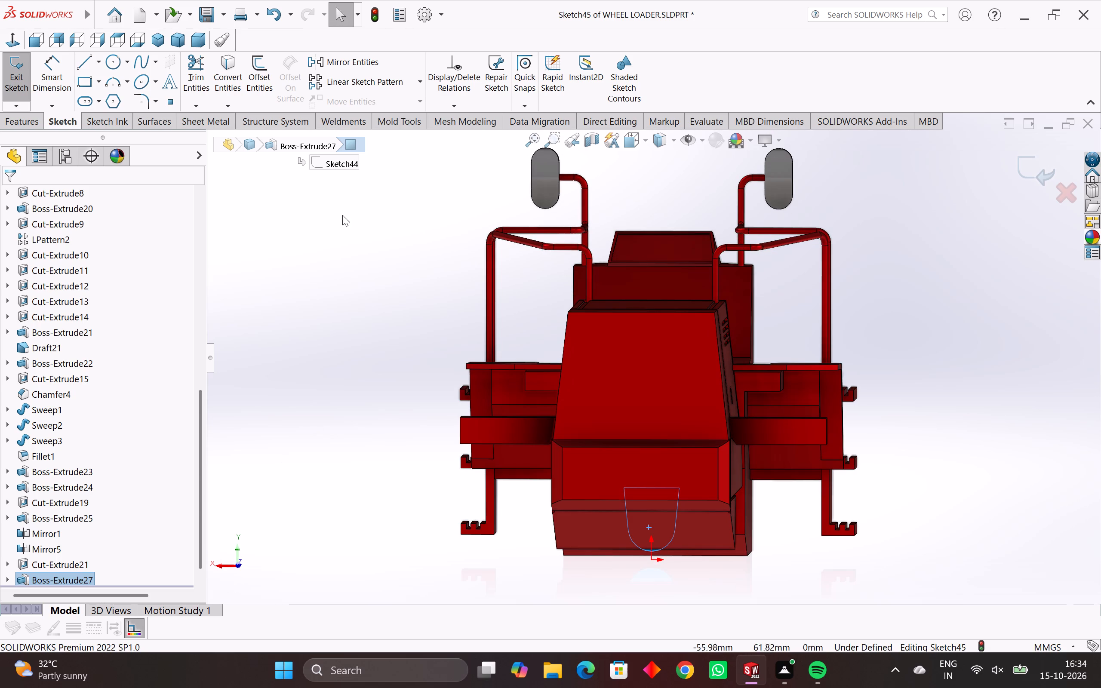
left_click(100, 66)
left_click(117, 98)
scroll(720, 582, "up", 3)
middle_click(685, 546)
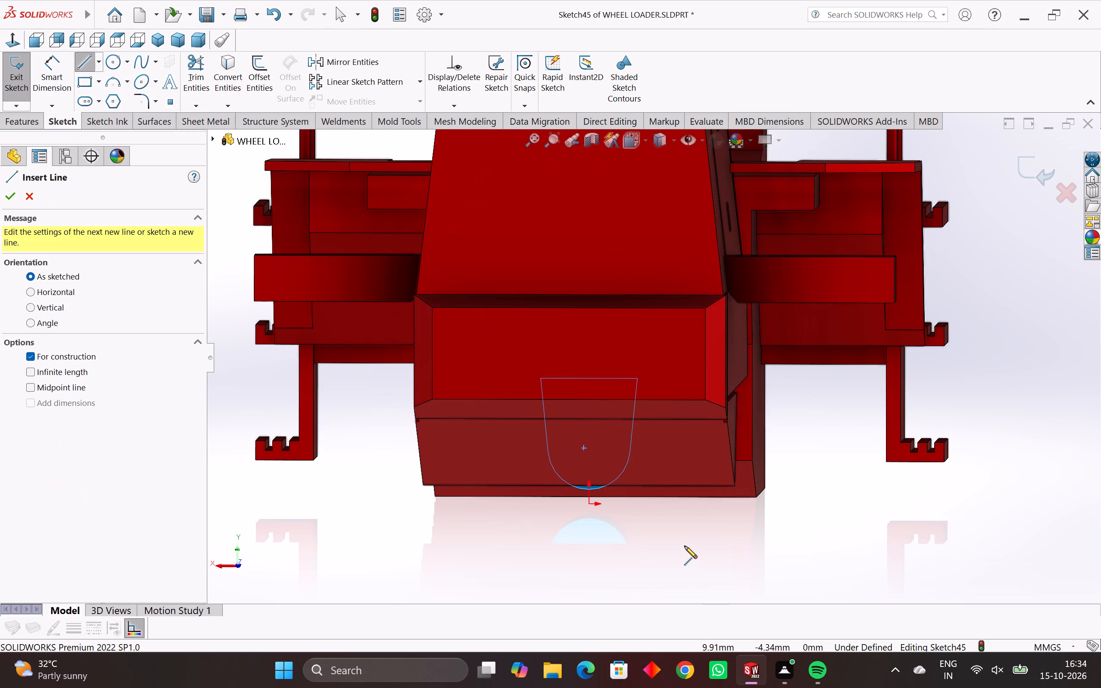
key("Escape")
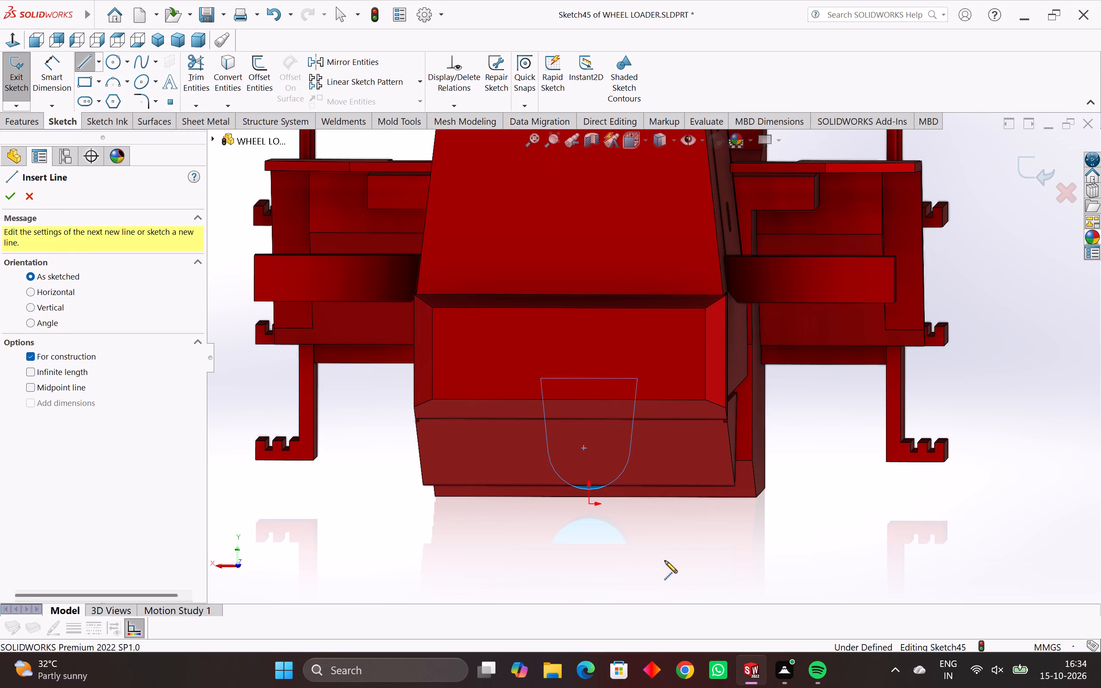
Viewing the sketch plane head-on, draw a vertical centerline about 16 mm long from the body's horizontal edge down past the origin.
middle_click_drag(605, 443, 614, 433)
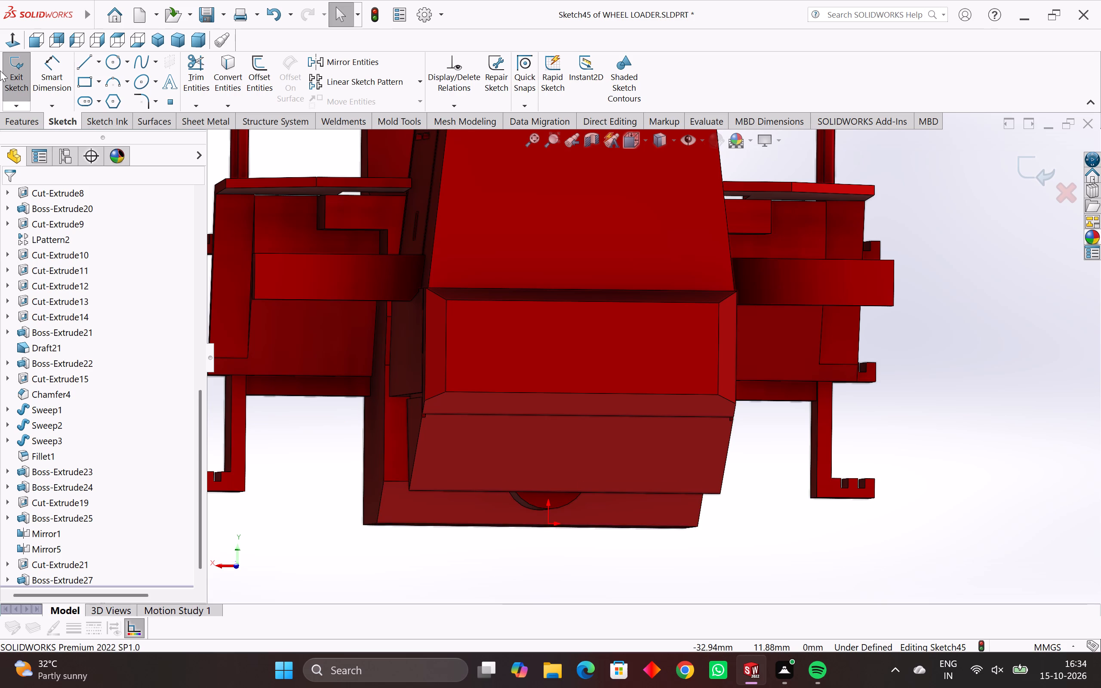
left_click(9, 35)
scroll(669, 549, "up", 1)
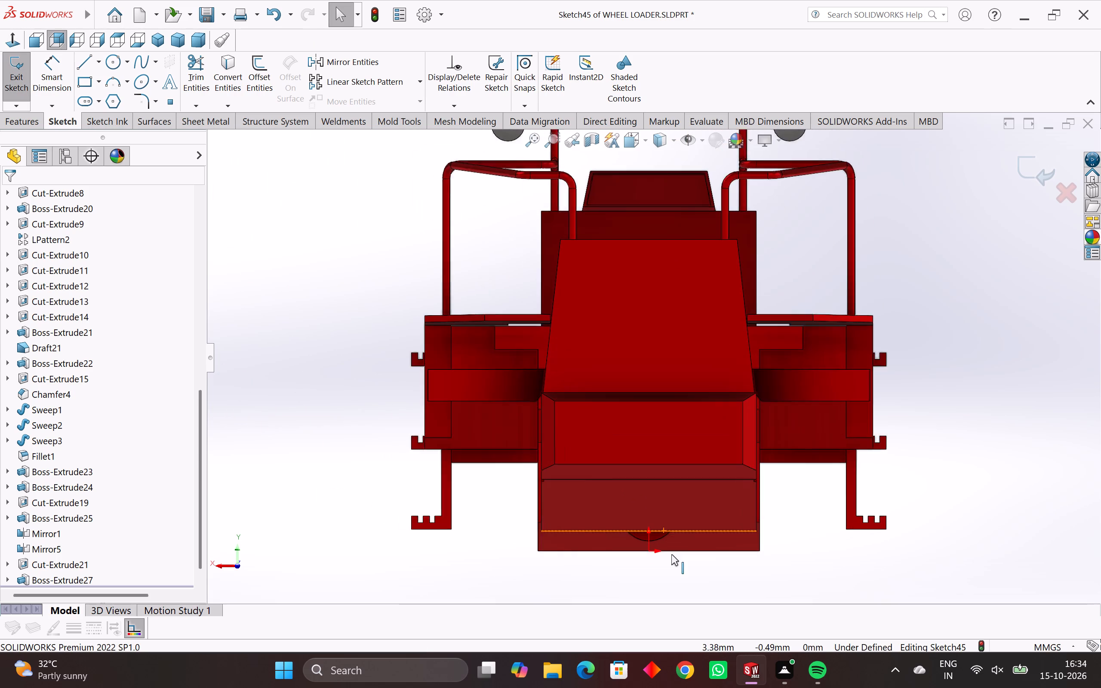
scroll(671, 554, "up", 2)
scroll(647, 522, "up", 2)
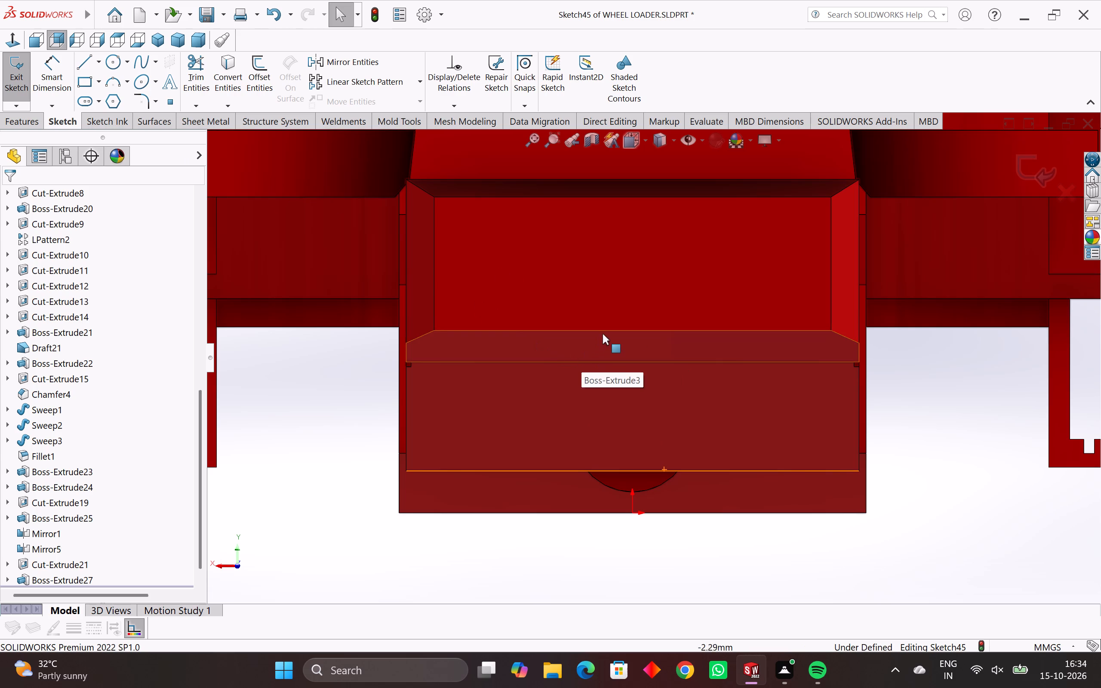
left_click(98, 66)
left_click(101, 96)
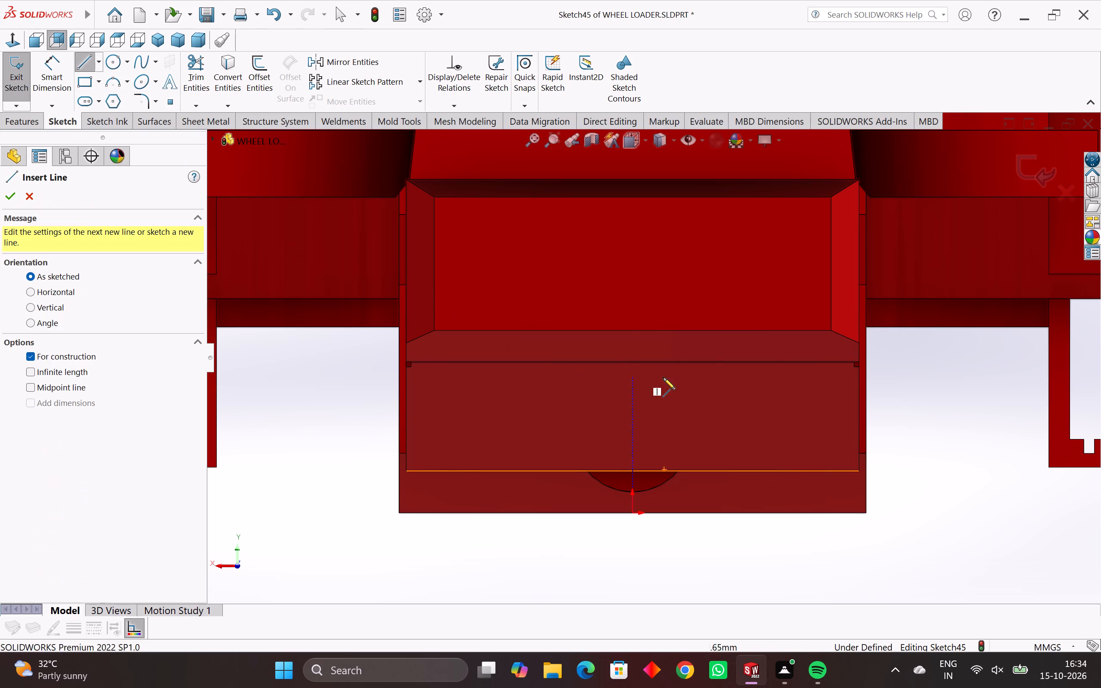
left_click(633, 330)
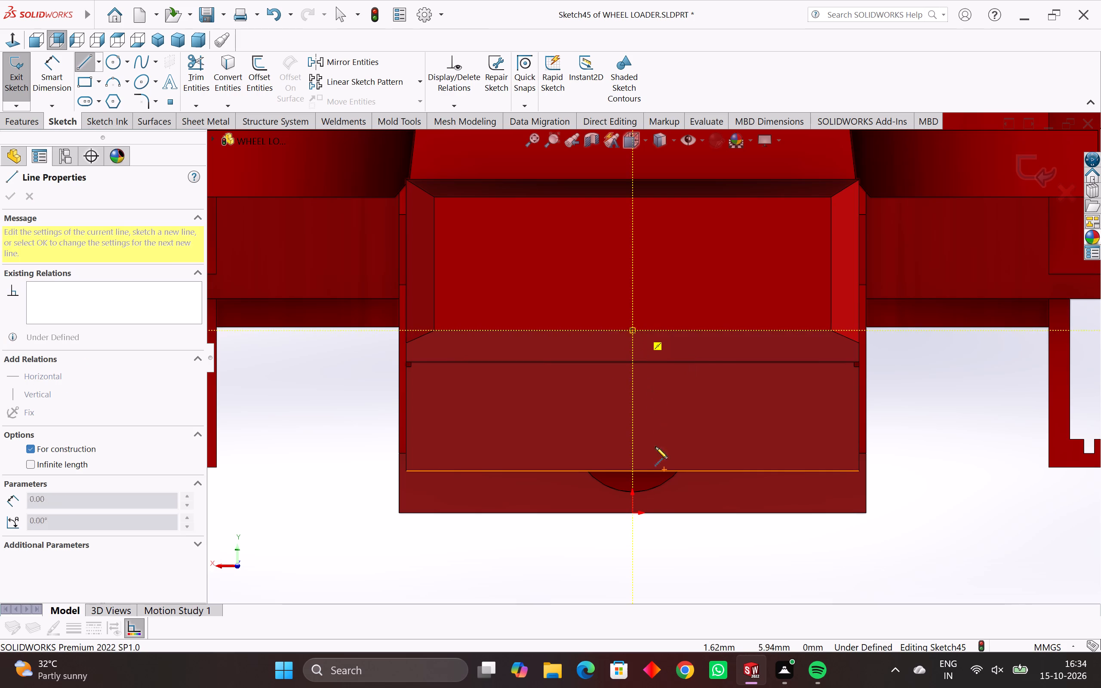
left_click(632, 556)
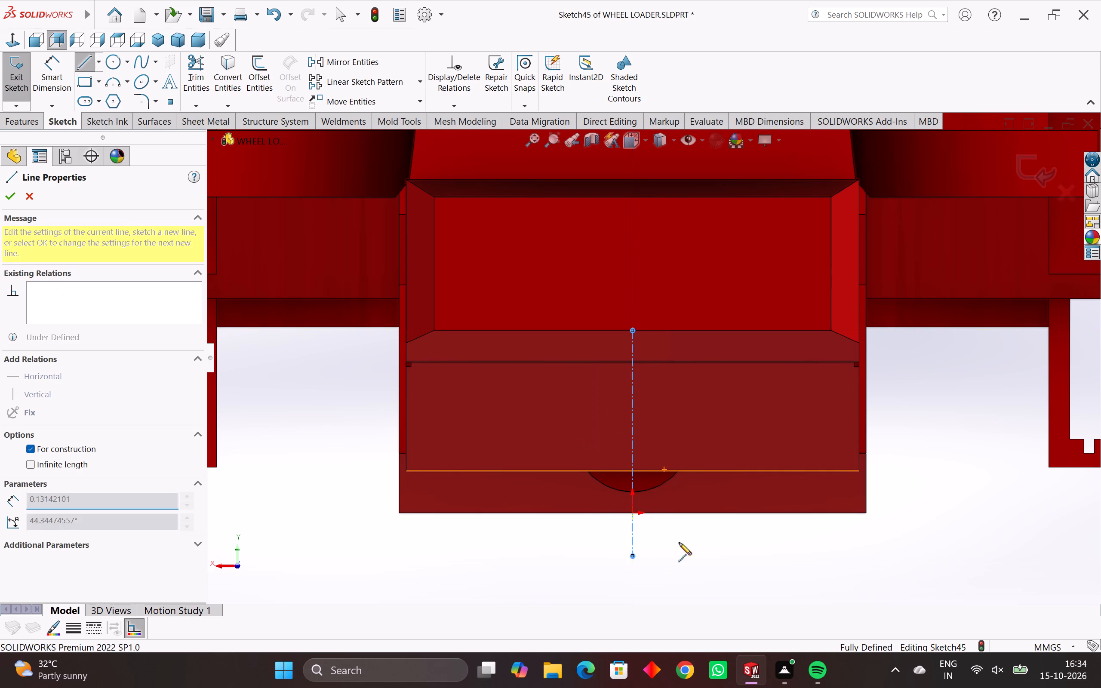
key("Escape")
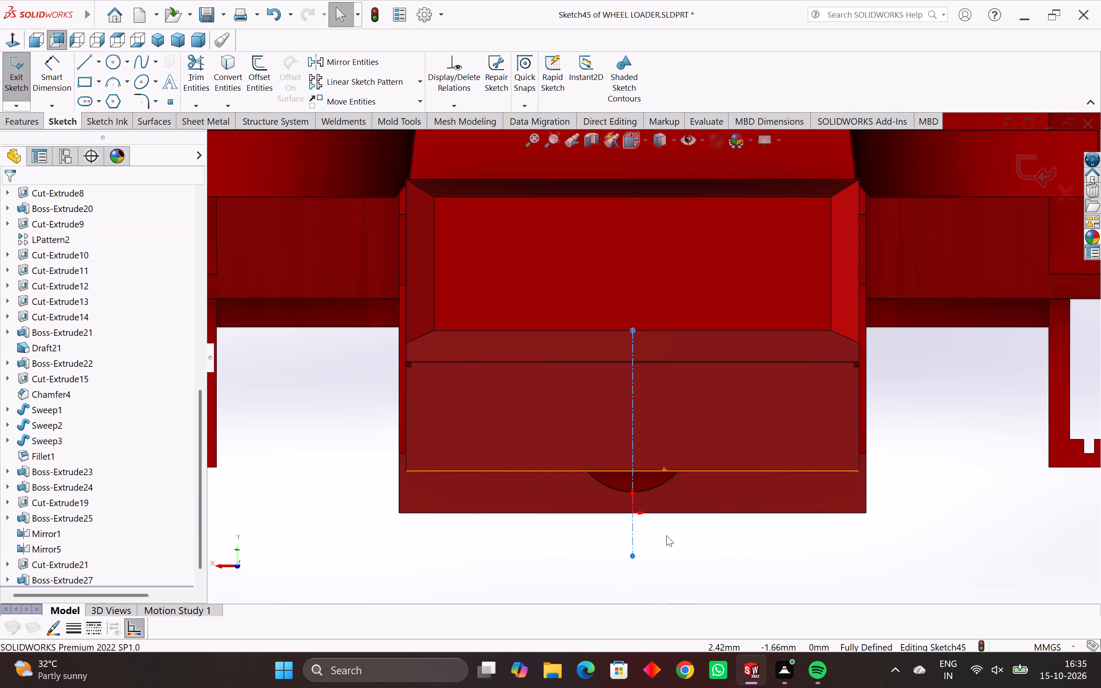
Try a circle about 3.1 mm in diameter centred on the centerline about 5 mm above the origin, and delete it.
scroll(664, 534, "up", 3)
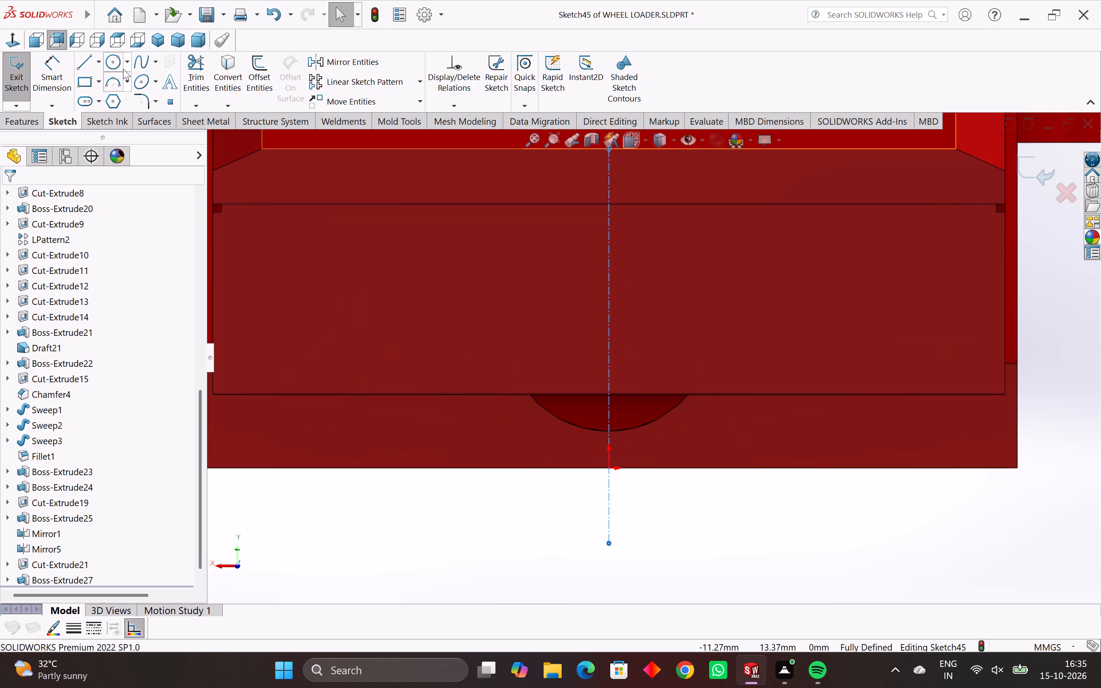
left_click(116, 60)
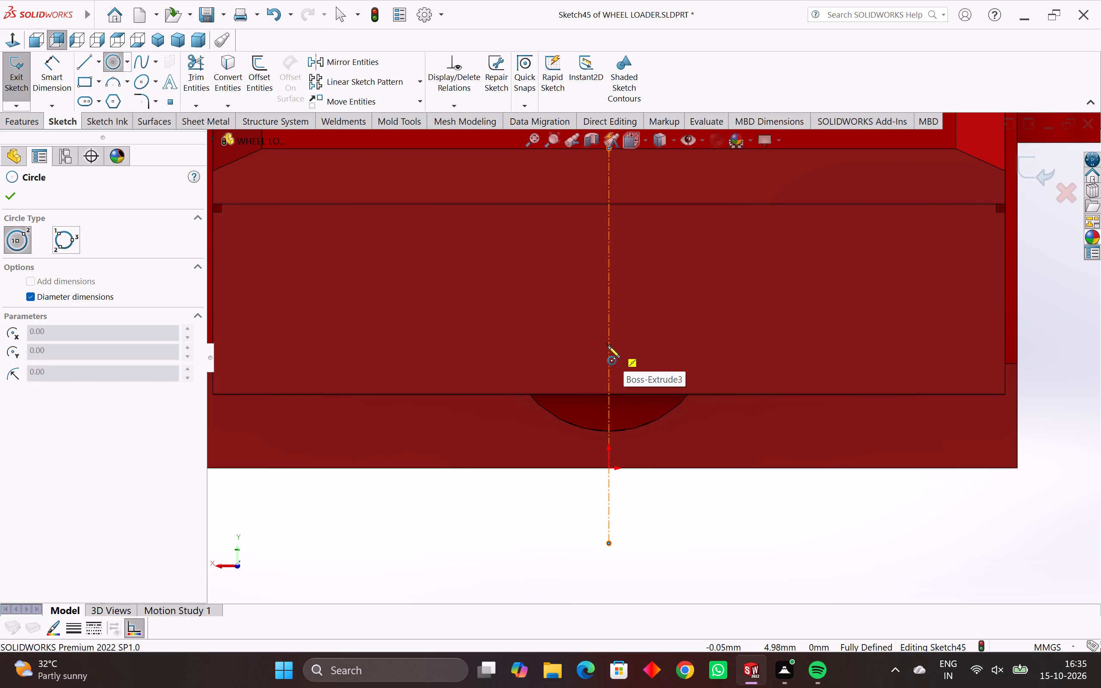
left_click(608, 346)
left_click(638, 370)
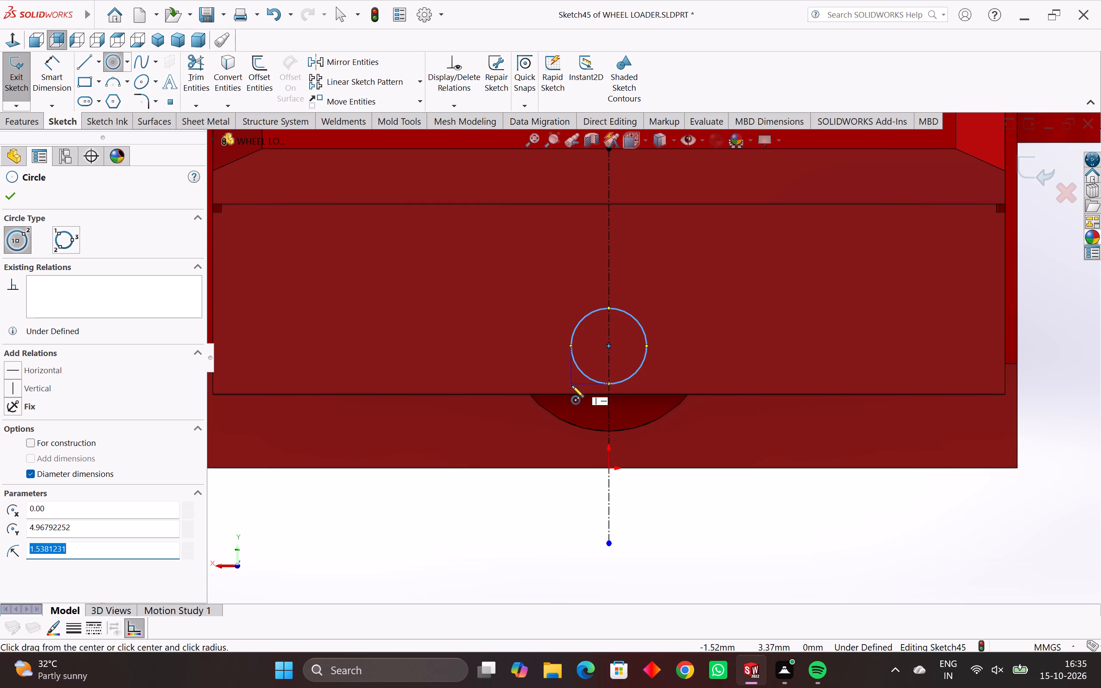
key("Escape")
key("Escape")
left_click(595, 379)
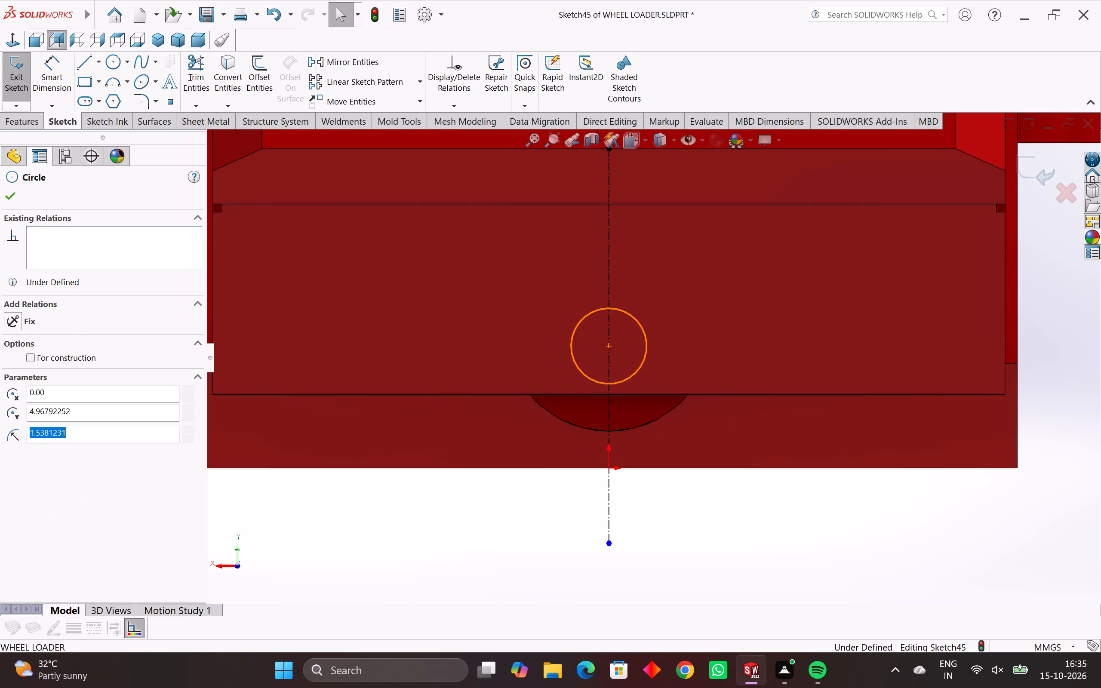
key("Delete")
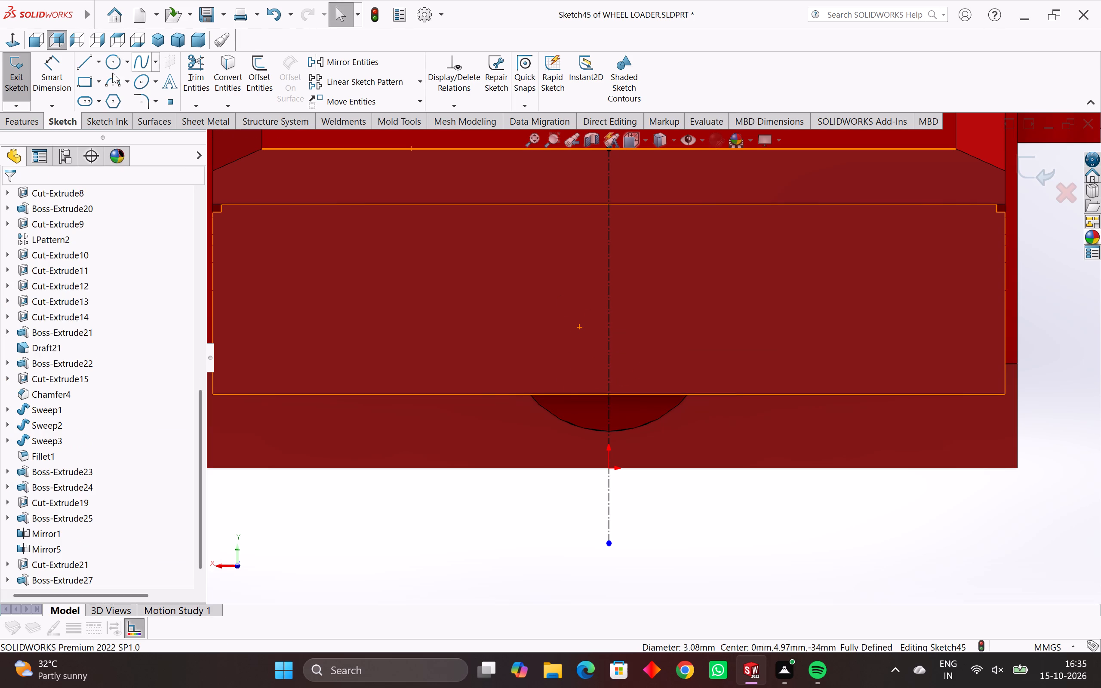
Draw a circle 1.90 mm in diameter centred on the centerline's midpoint, about 5 mm above the origin.
left_click(54, 63)
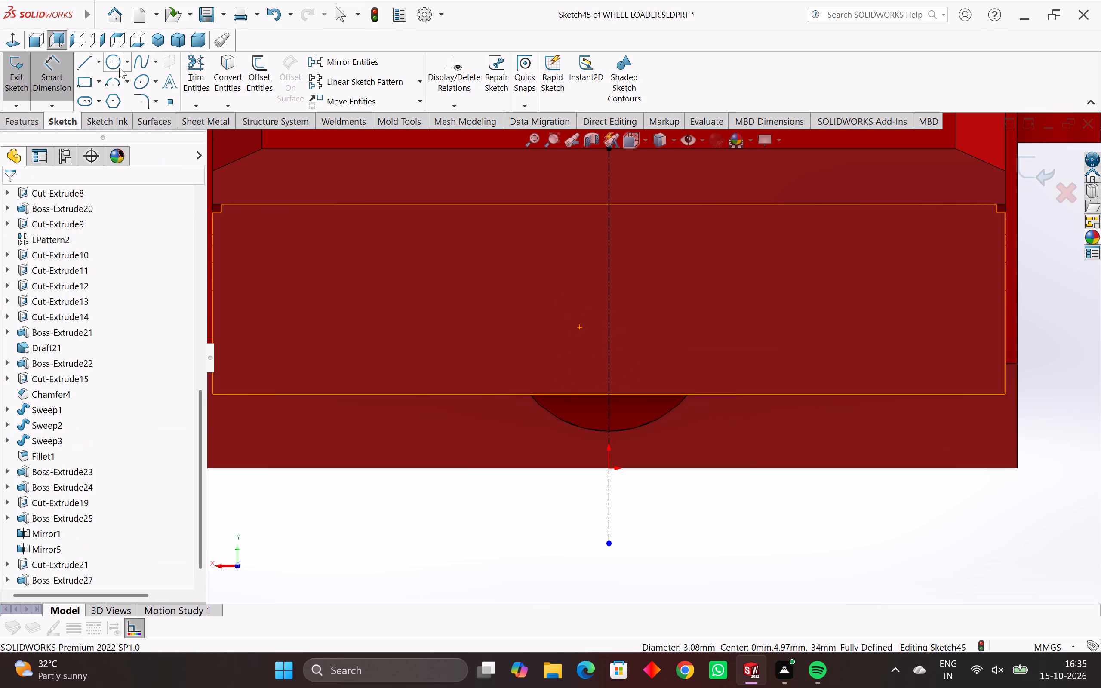
left_click(120, 67)
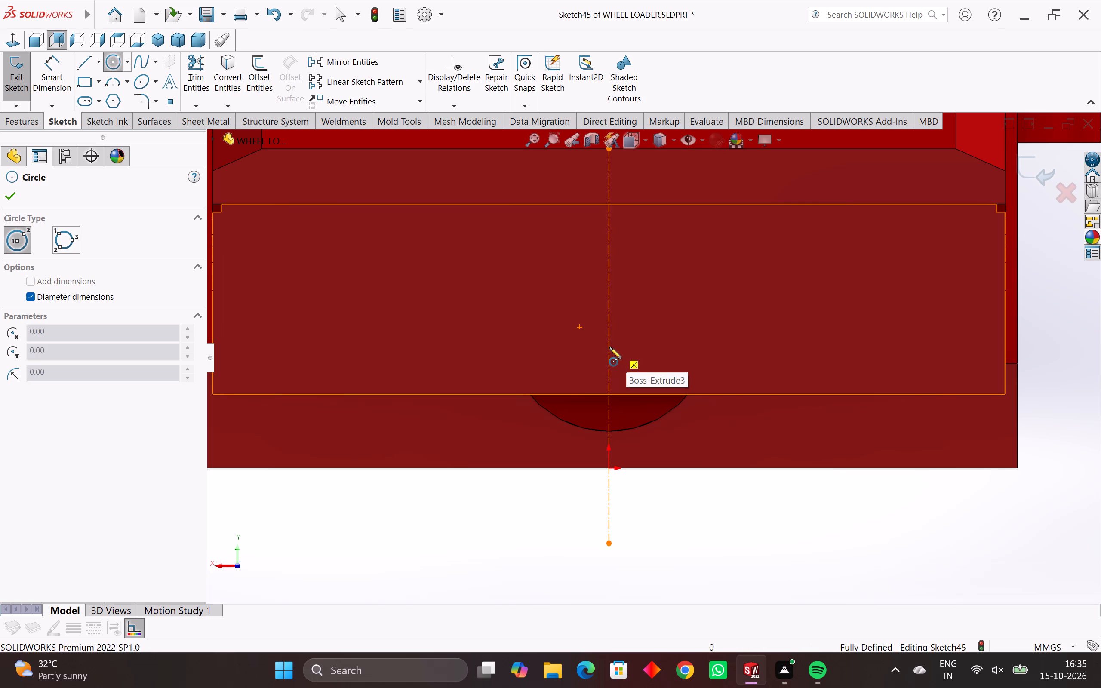
left_click(609, 345)
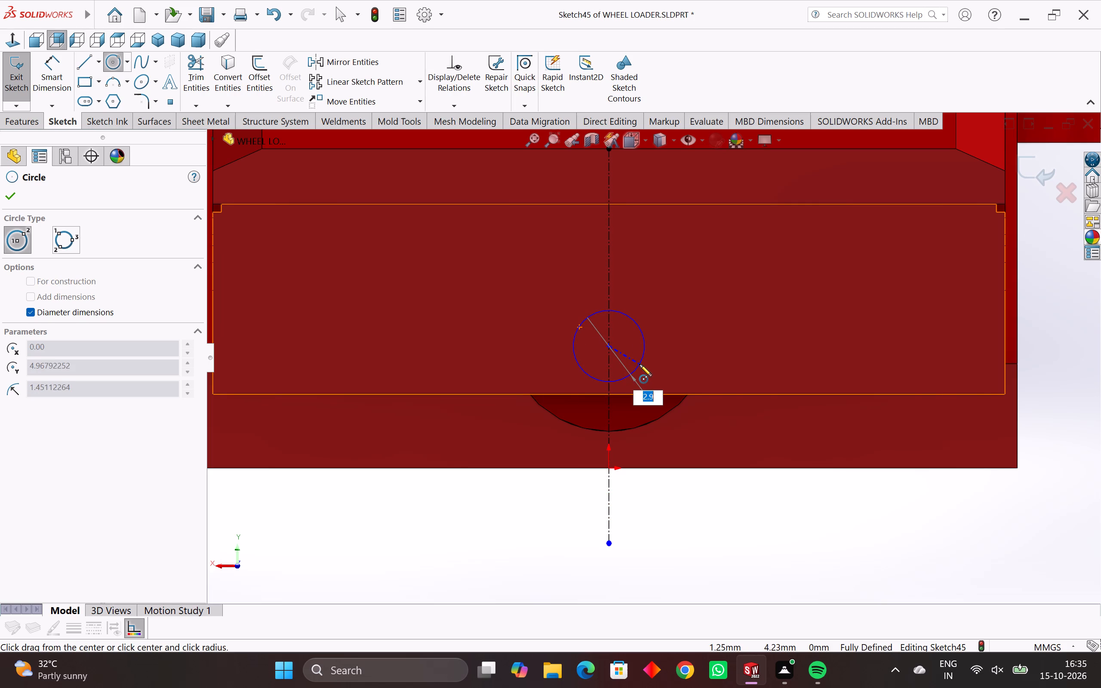
type("1.90")
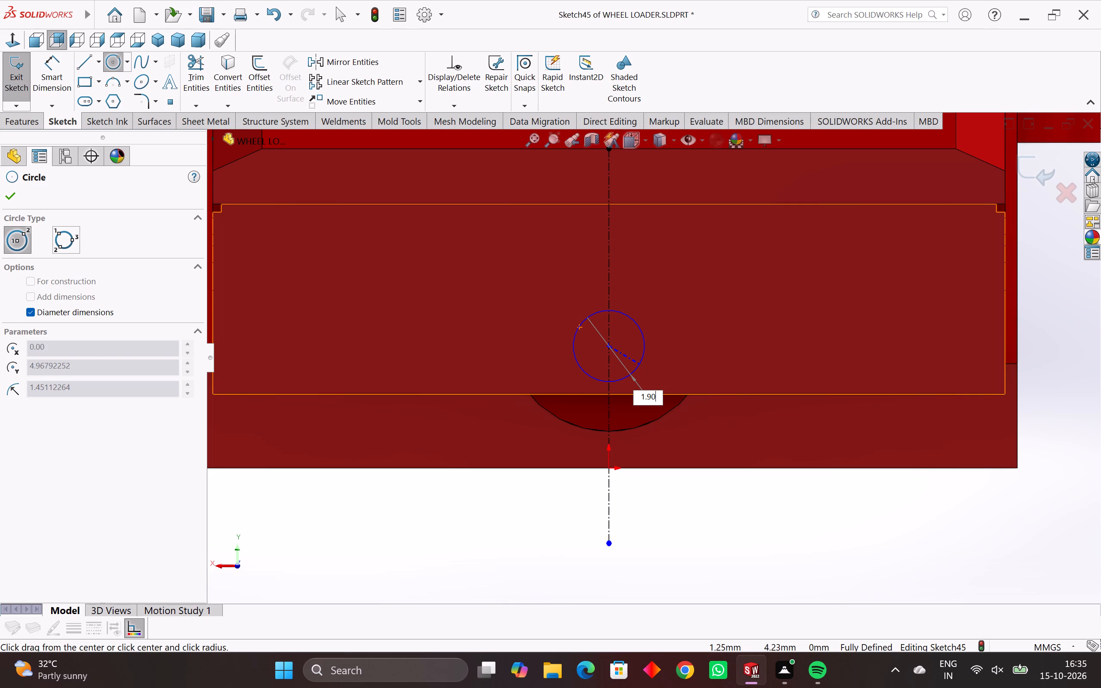
key("Return")
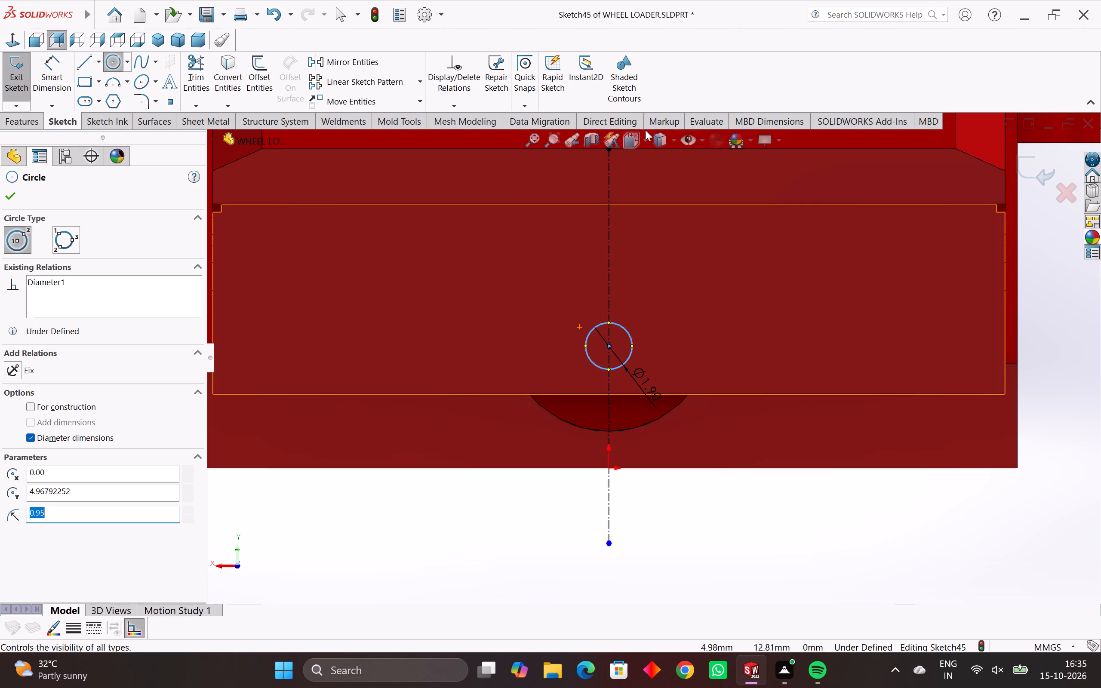
left_click(15, 196)
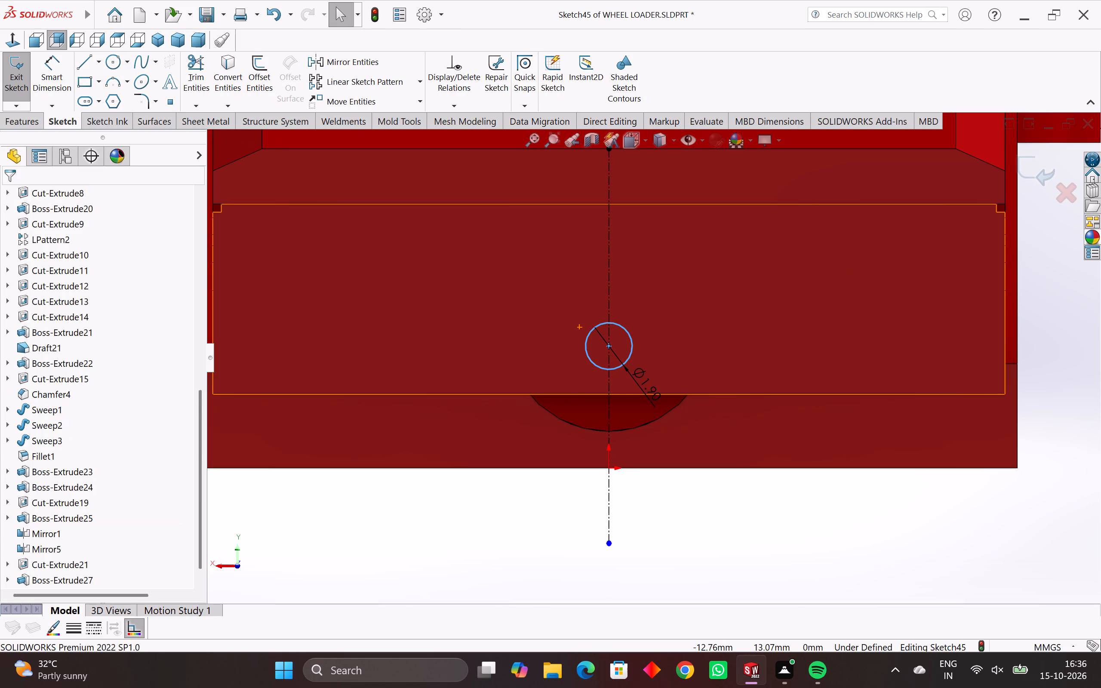
Dimension the circle's centre 6.50 mm below the horizontal body edge where the centerline starts.
left_click(51, 80)
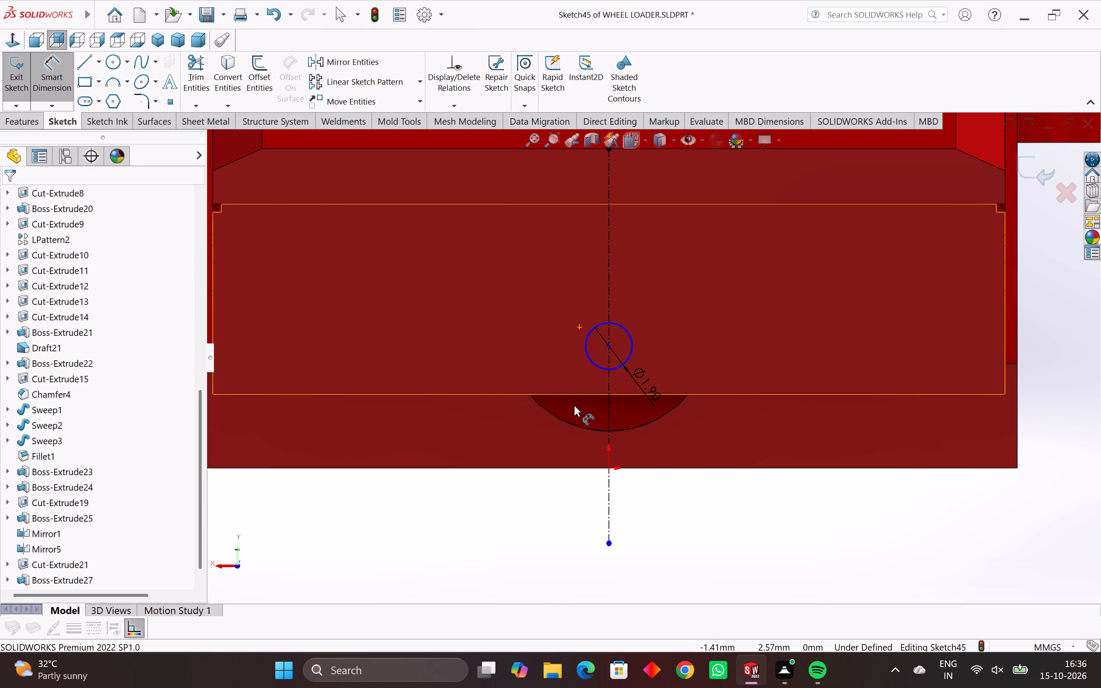
scroll(624, 458, "up", 2)
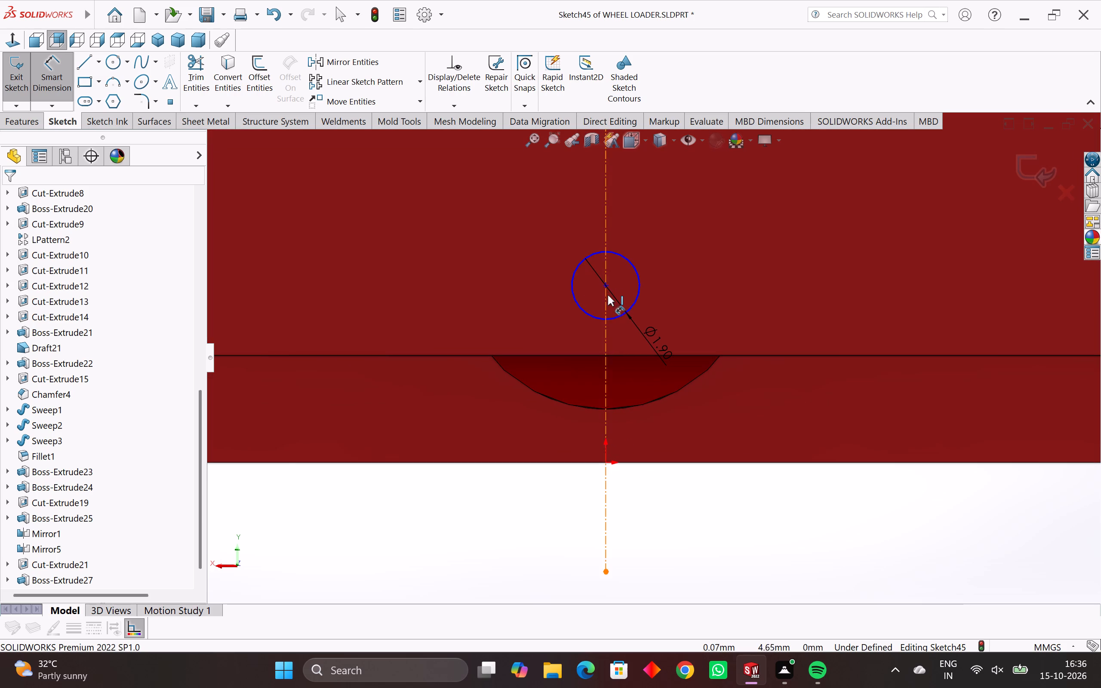
left_click(605, 283)
scroll(645, 223, "down", 5)
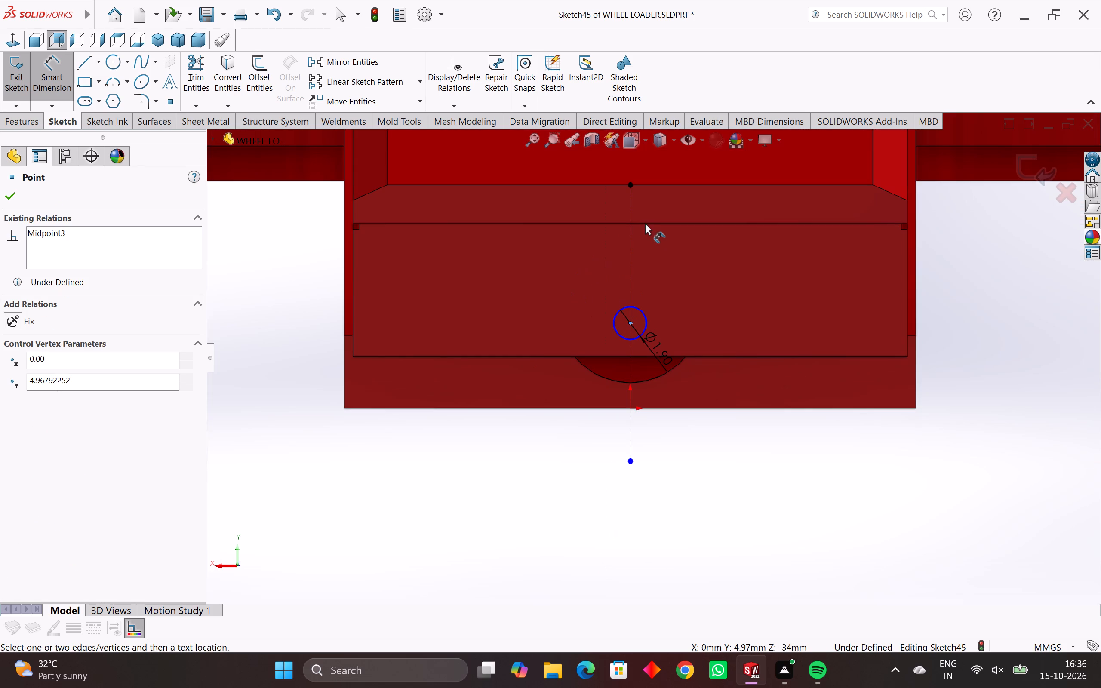
left_click(647, 214)
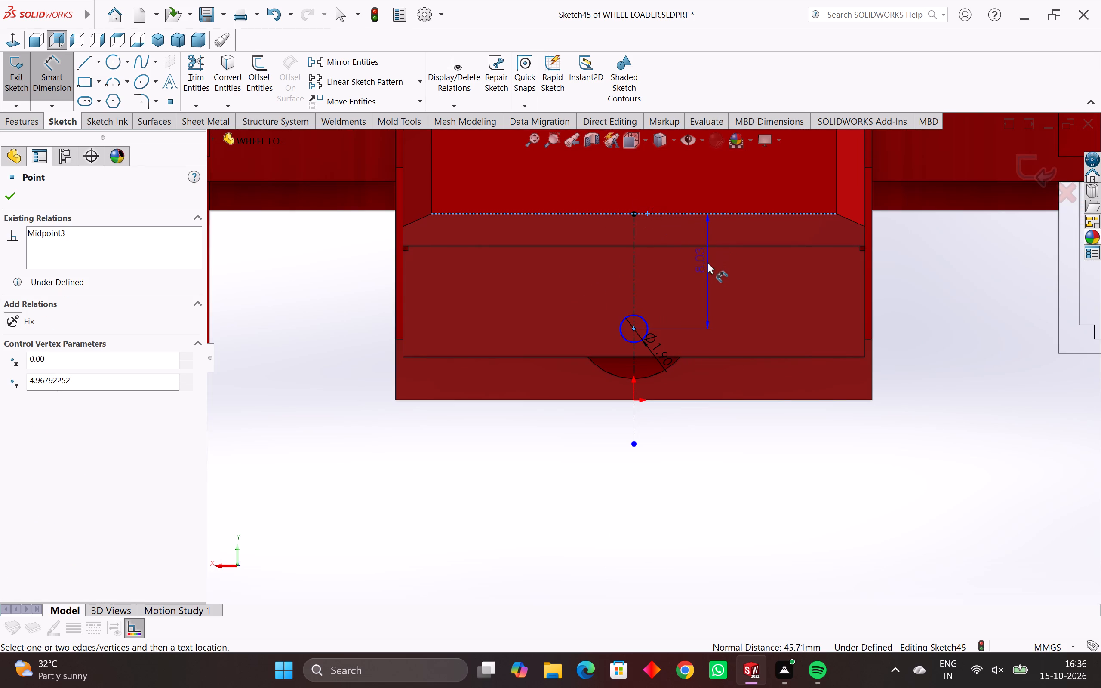
left_click(707, 292)
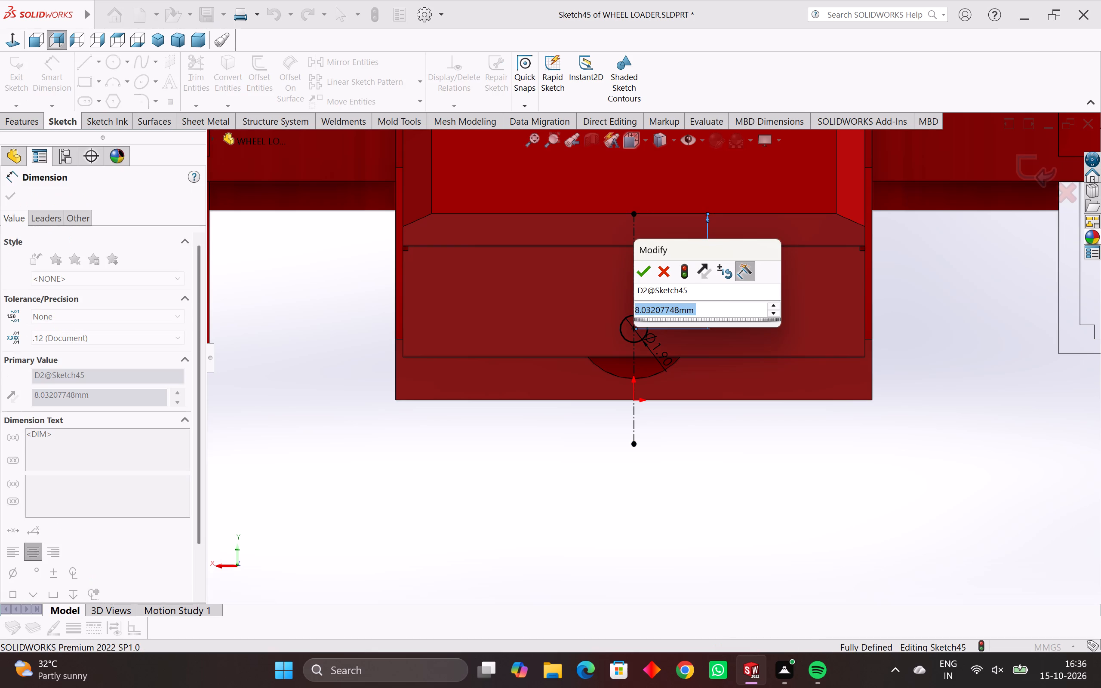
type("6.50")
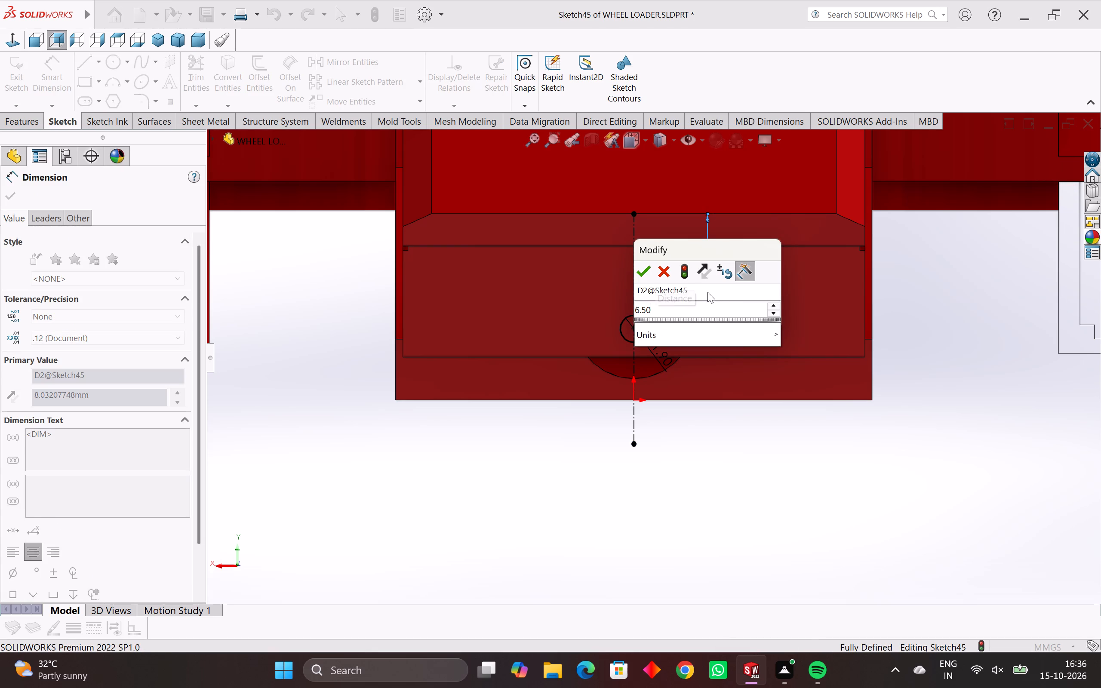
key("Return")
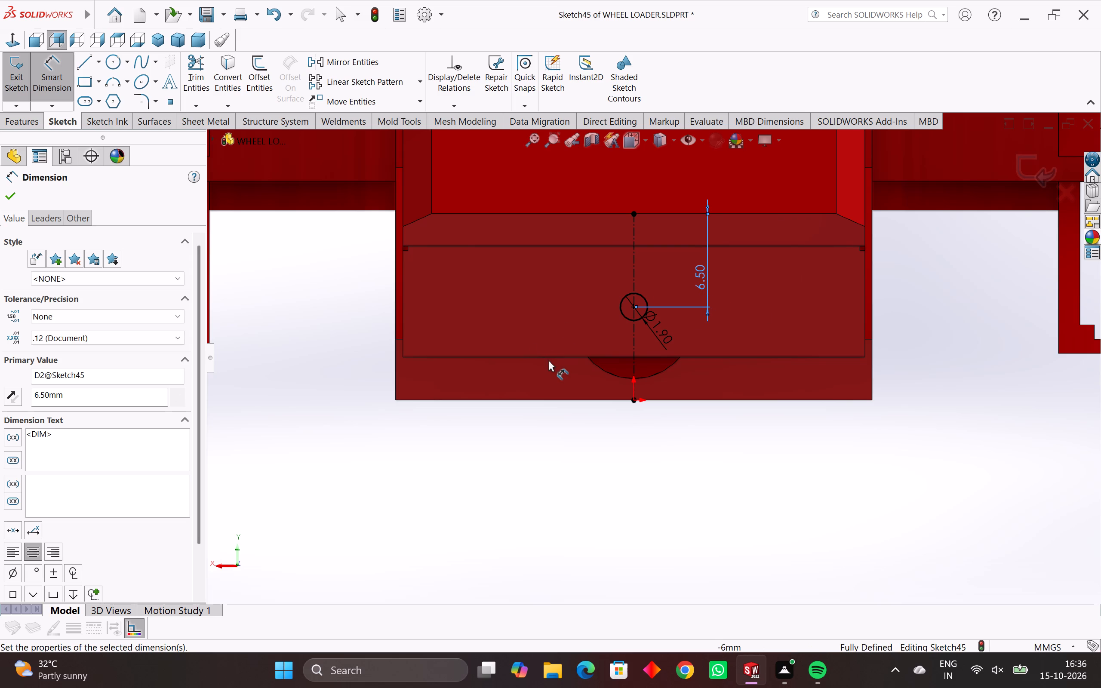
left_click(4, 194)
Cut-extrude the 1.90 mm circle 6 mm blind into the rounded boss under the body.
left_click(13, 124)
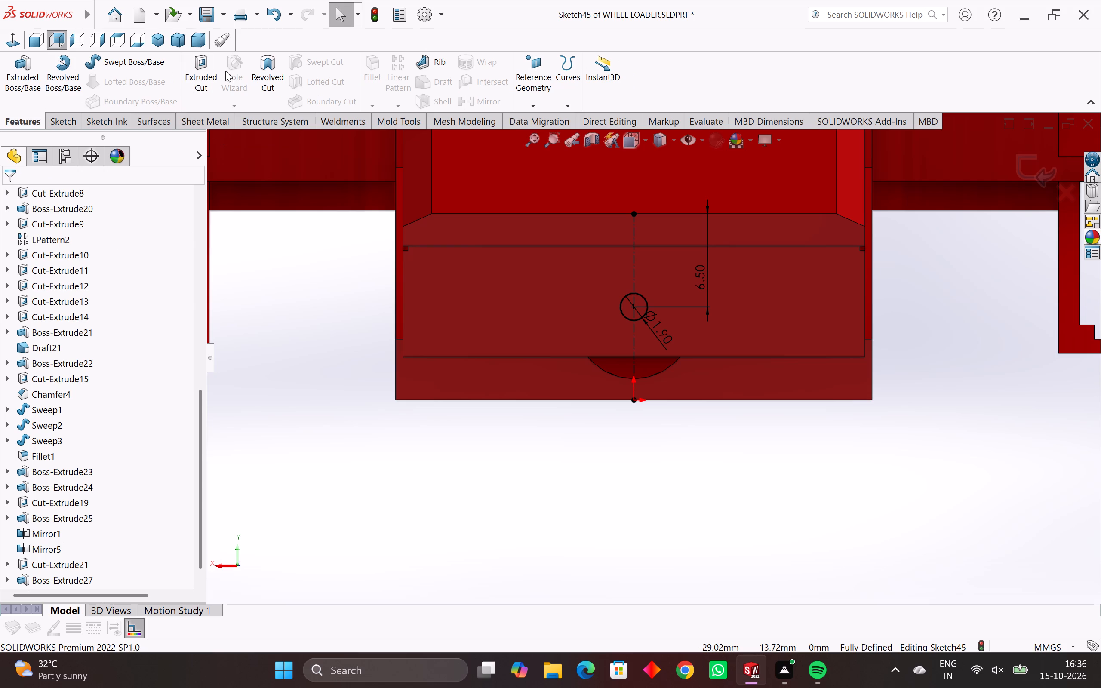
left_click(201, 62)
middle_click_drag(411, 440, 466, 464)
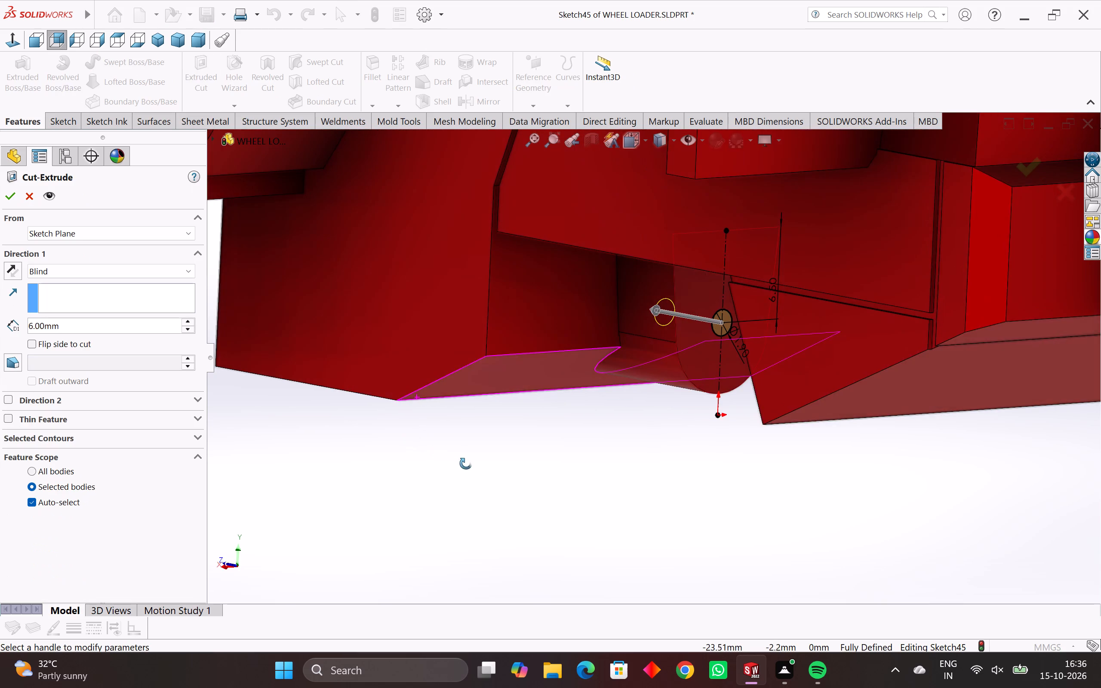
middle_click_drag(466, 464, 481, 476)
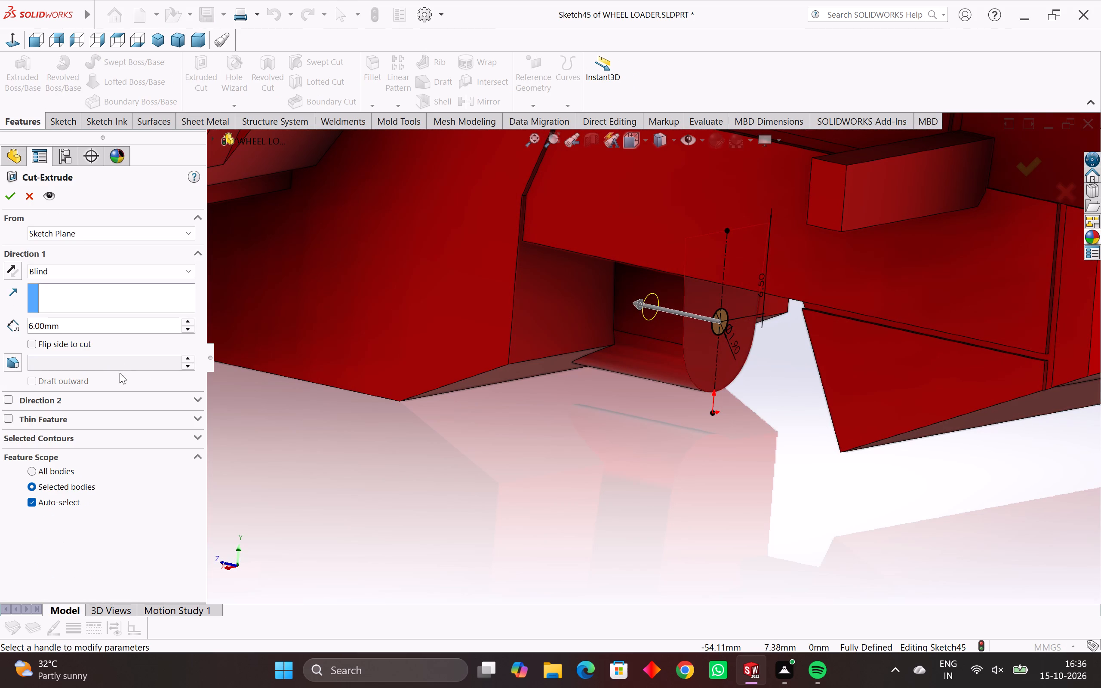
left_click(7, 194)
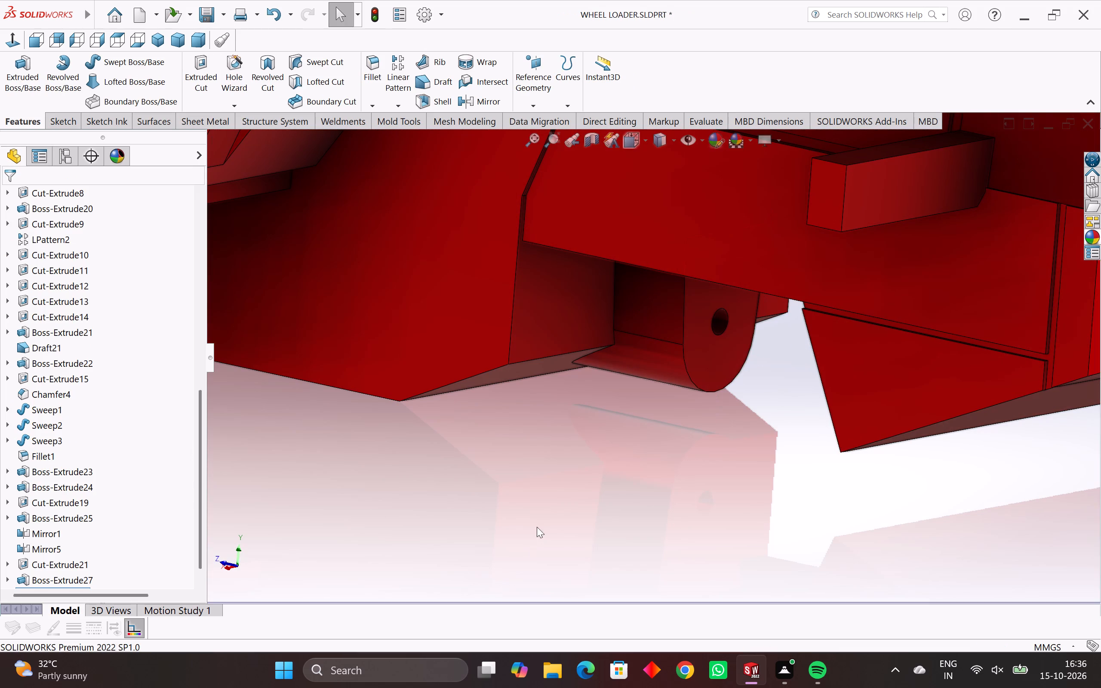
Examine the drilled boss and the loader body from the side, the end and below.
middle_click_drag(560, 433, 574, 420)
scroll(574, 421, "down", 4)
middle_click_drag(578, 427, 511, 421)
scroll(511, 402, "up", 3)
middle_click_drag(513, 398, 514, 398)
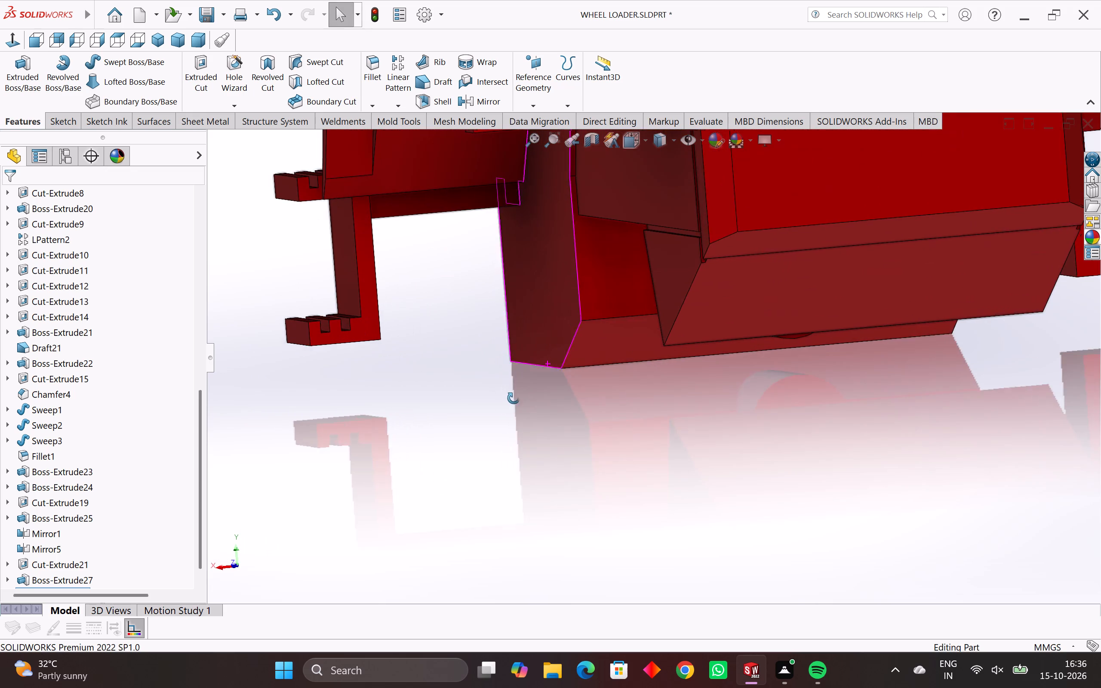
middle_click_drag(514, 398, 566, 446)
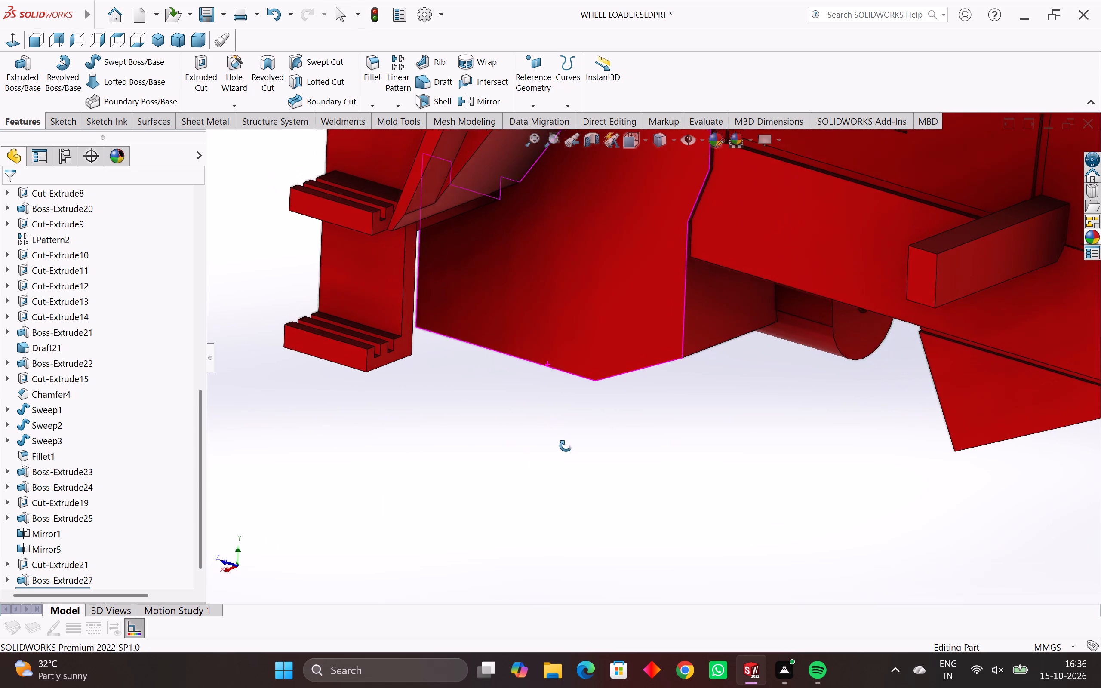
middle_click_drag(566, 446, 567, 449)
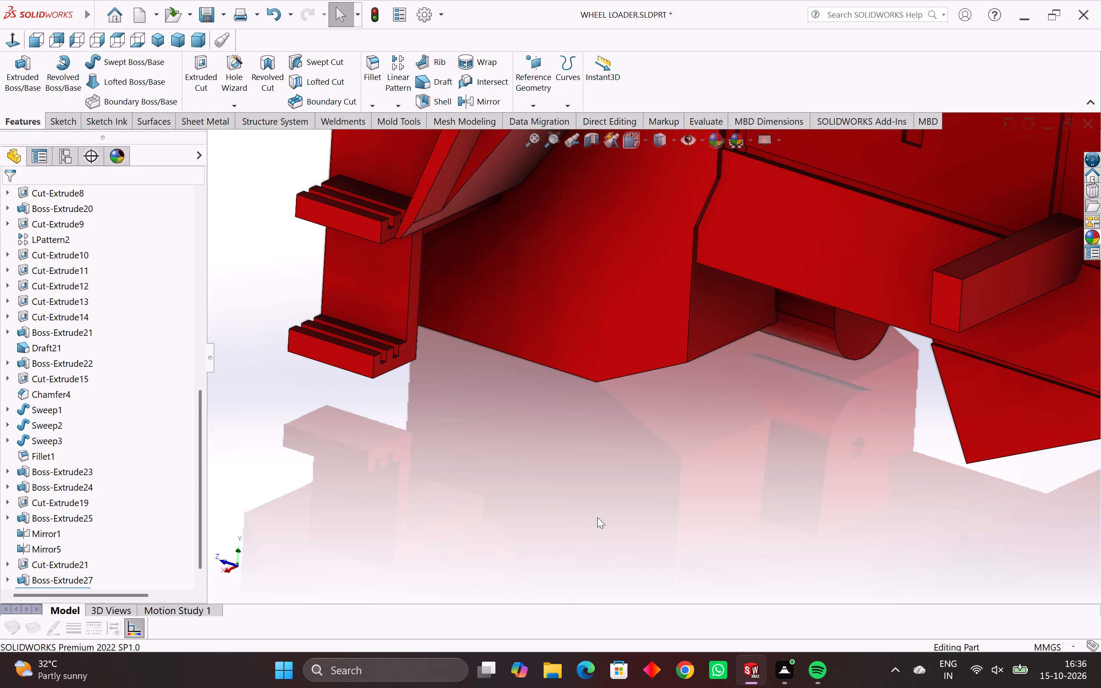
scroll(602, 520, "down", 3)
middle_click_drag(602, 520, 532, 525)
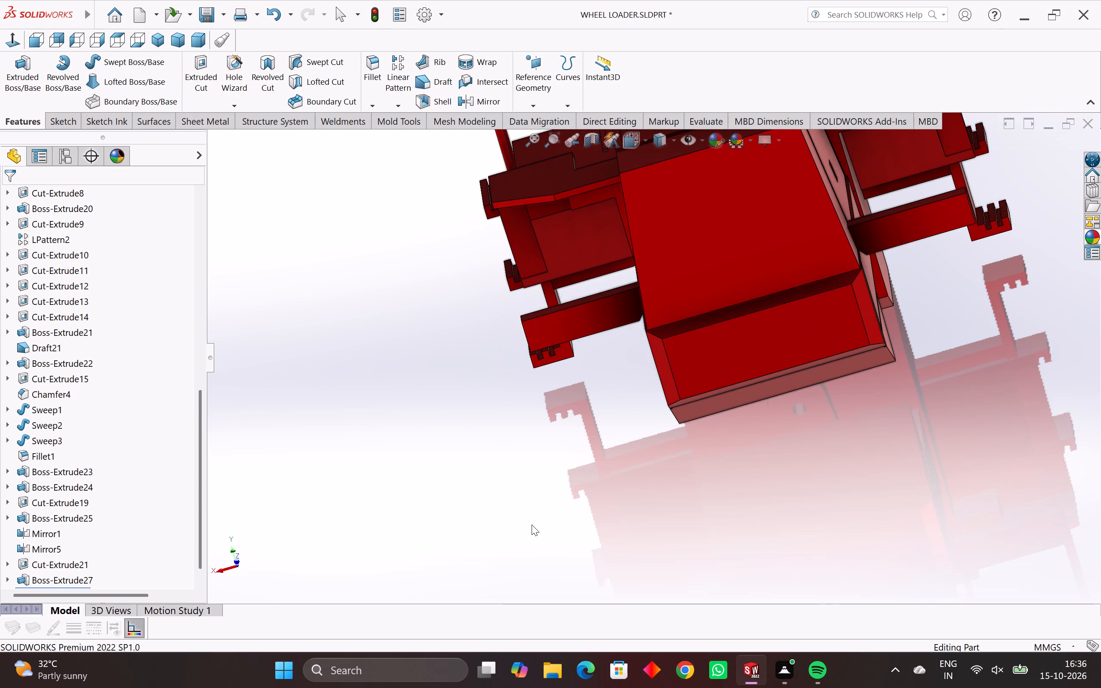
Open a new sketch on the recessed rectangular end face below the tapered hood.
left_click(764, 348)
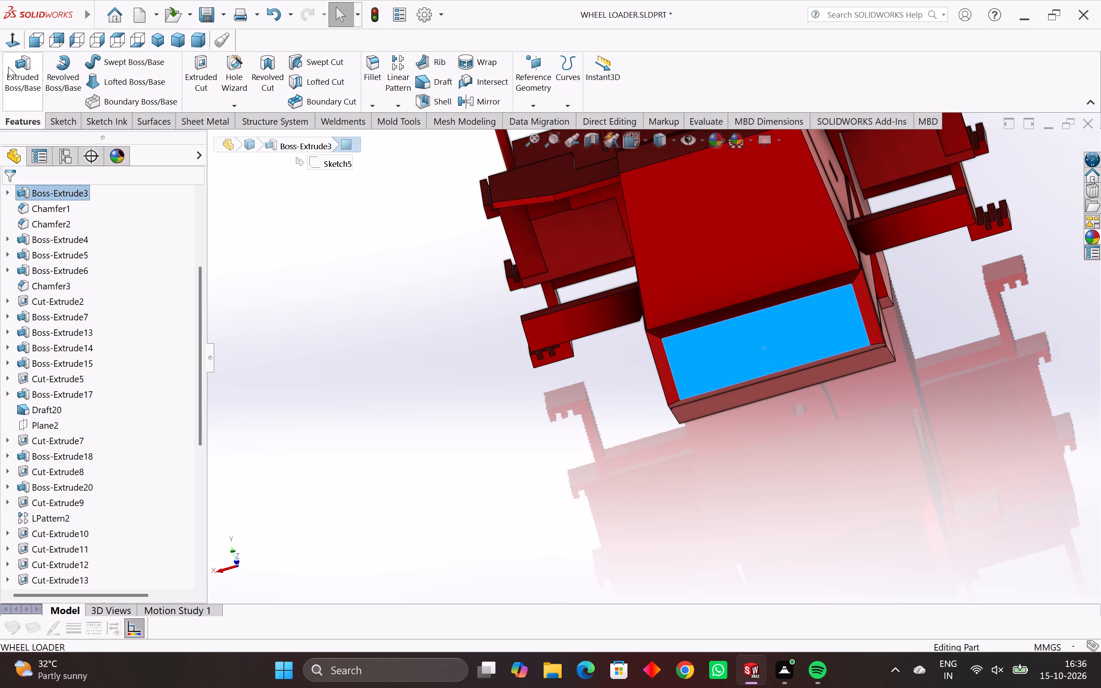
left_click(62, 119)
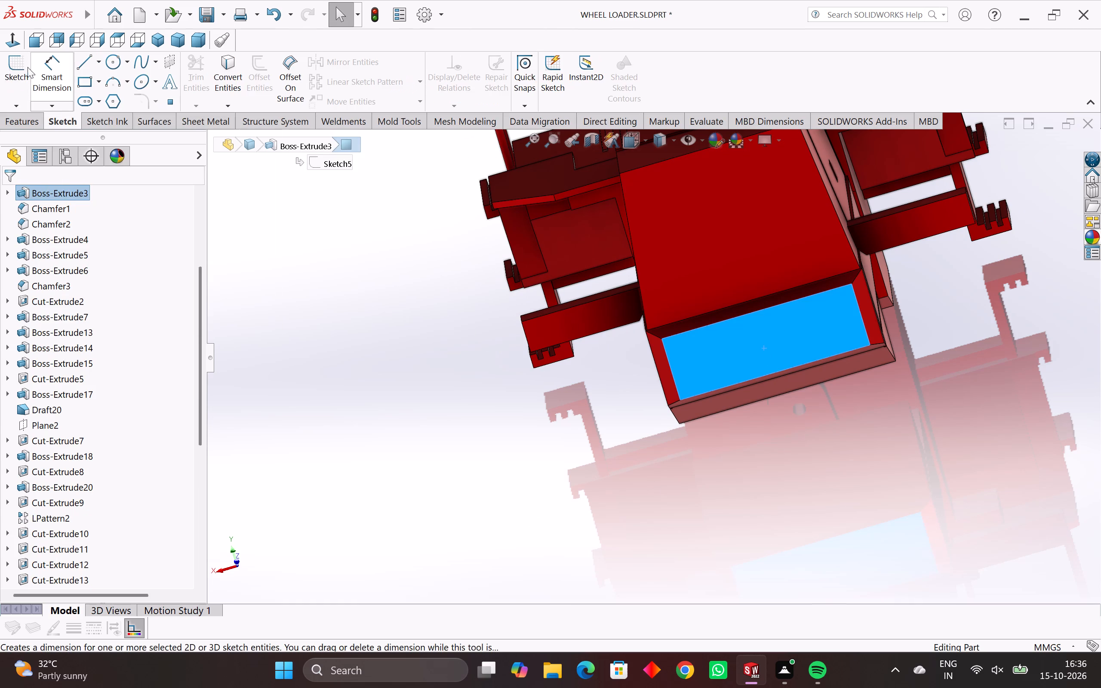
left_click(20, 57)
left_click(364, 483)
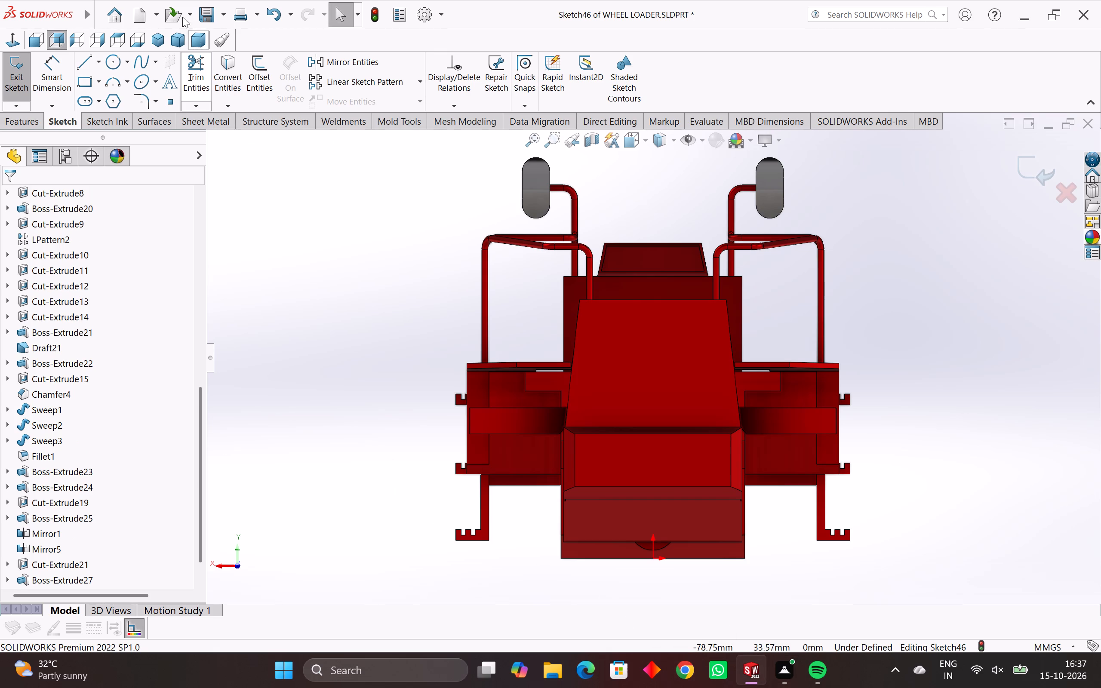
Draw a vertical centerline about 39 mm long from the tapered hood down through the origin to below the body.
left_click(97, 58)
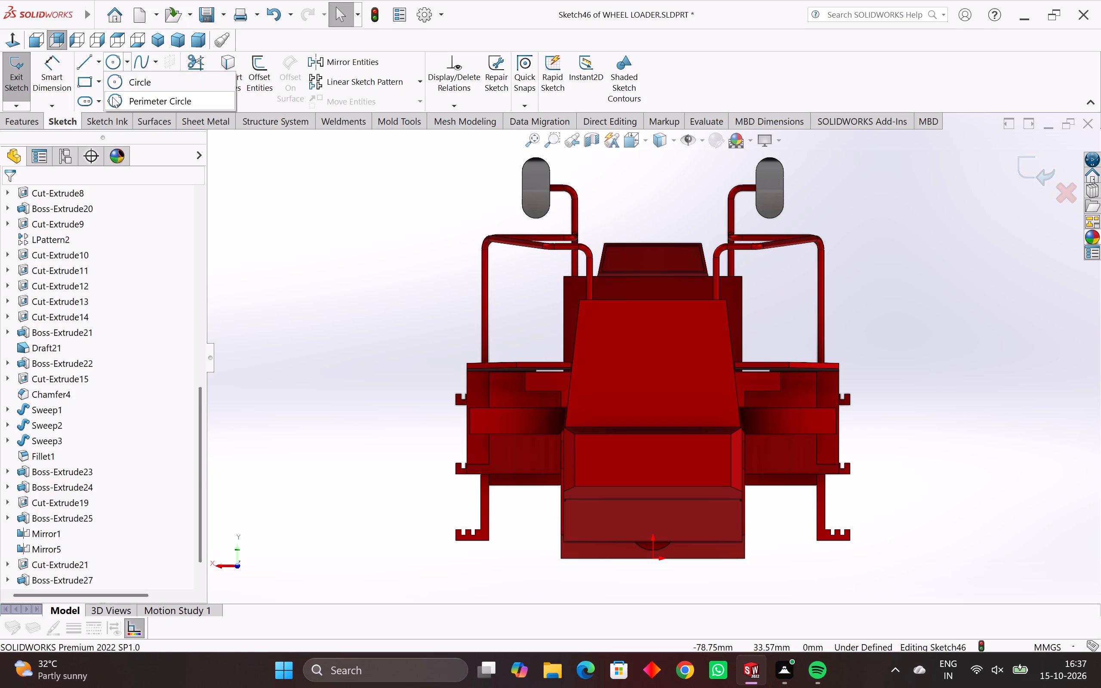
left_click(97, 98)
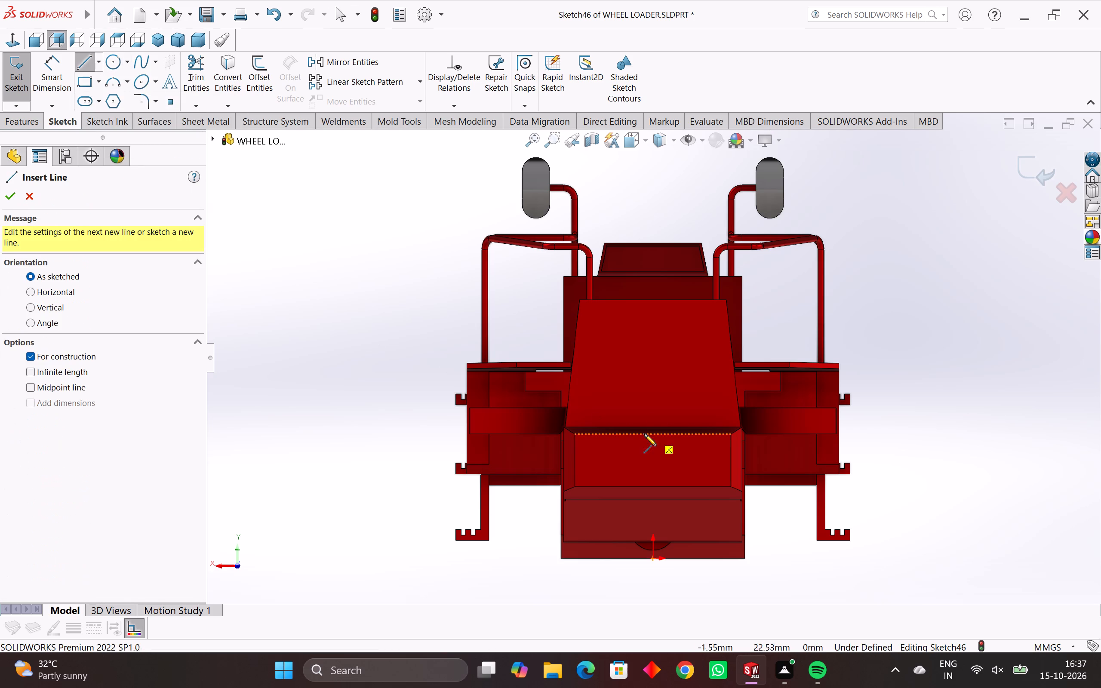
left_click(655, 412)
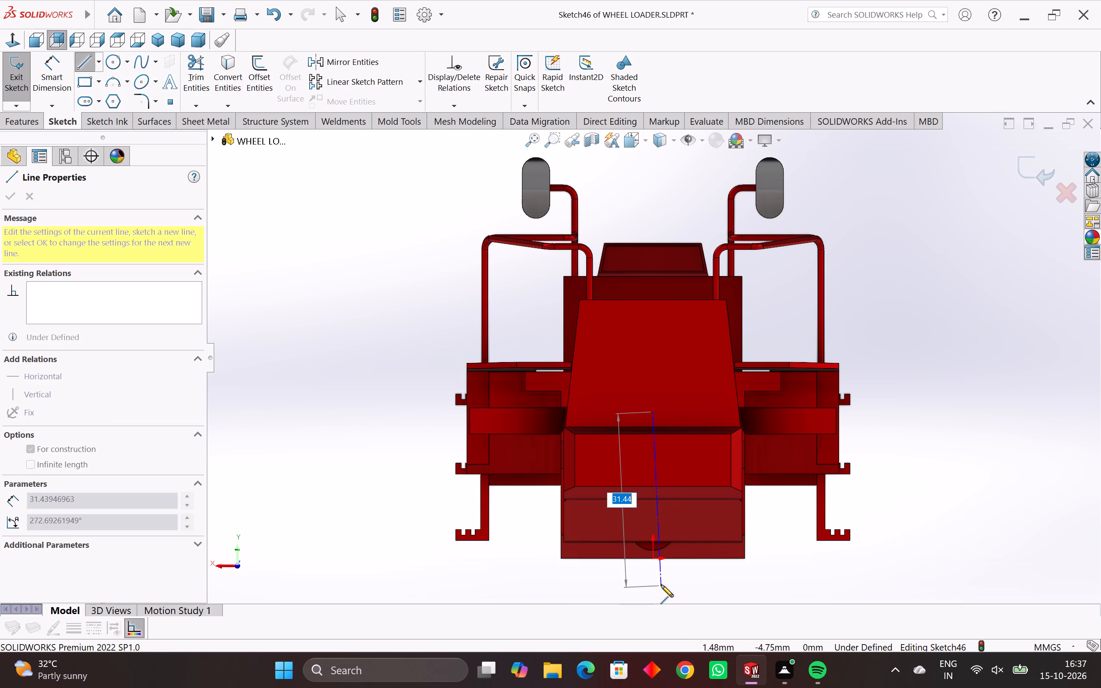
scroll(653, 586, "down", 2)
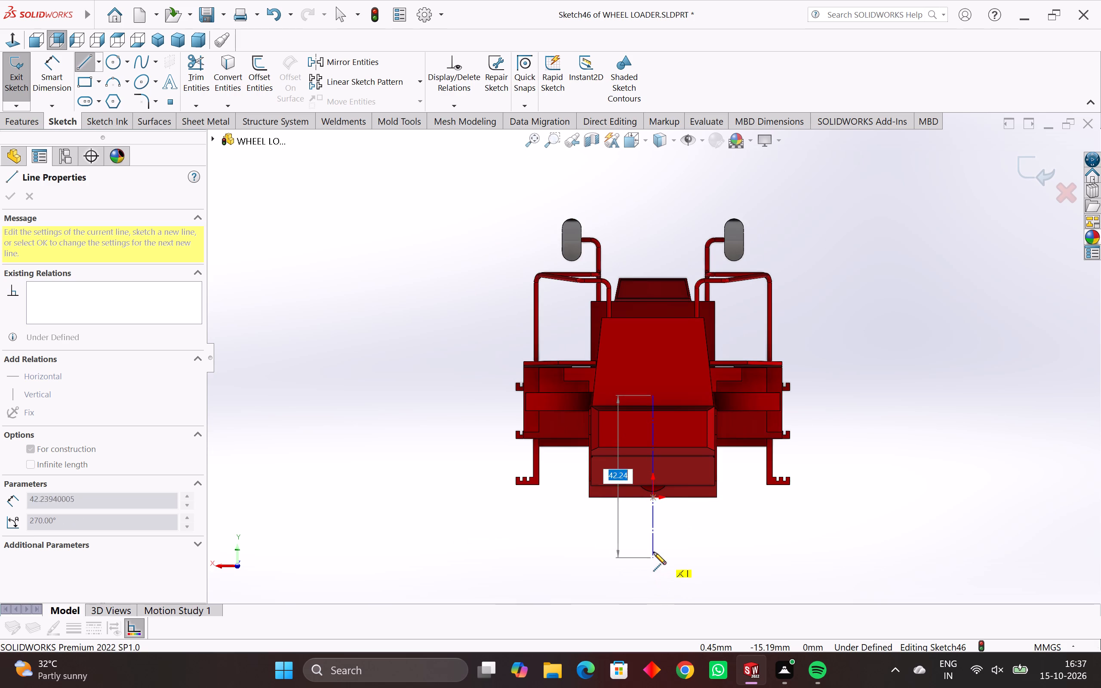
left_click(653, 544)
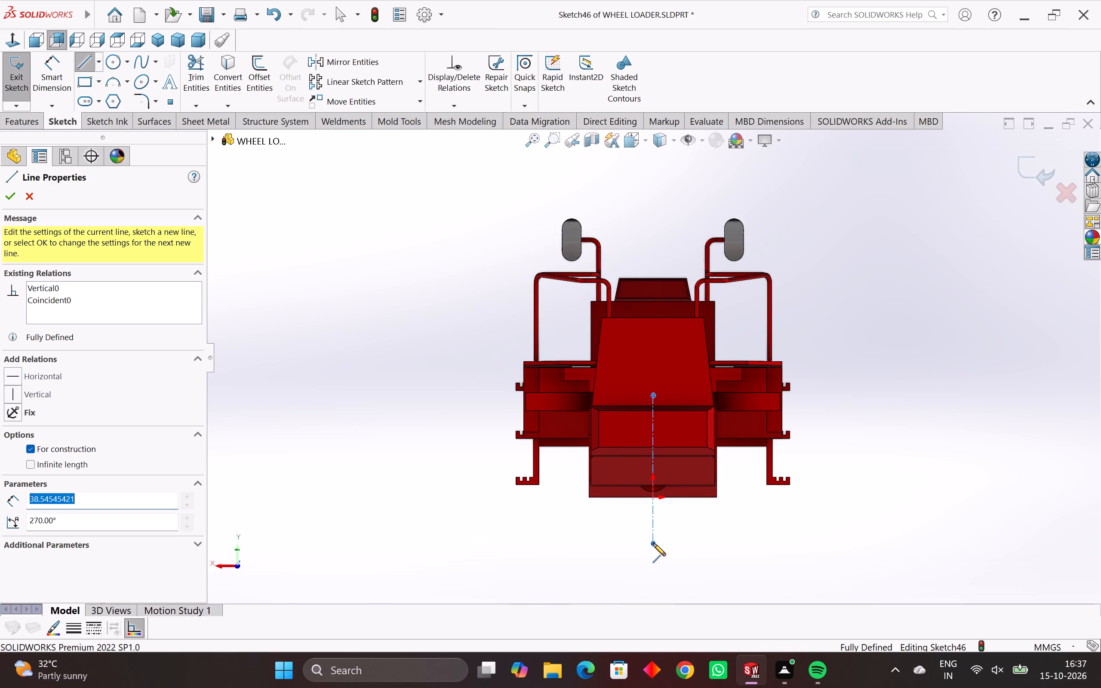
key("Escape")
key("Escape")
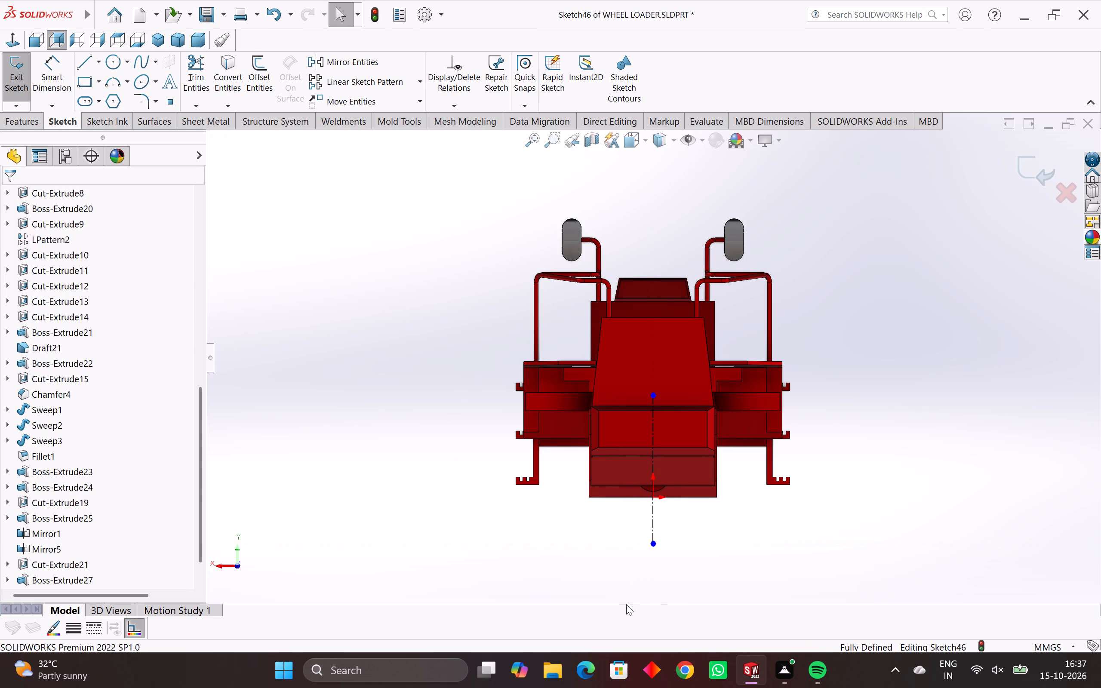
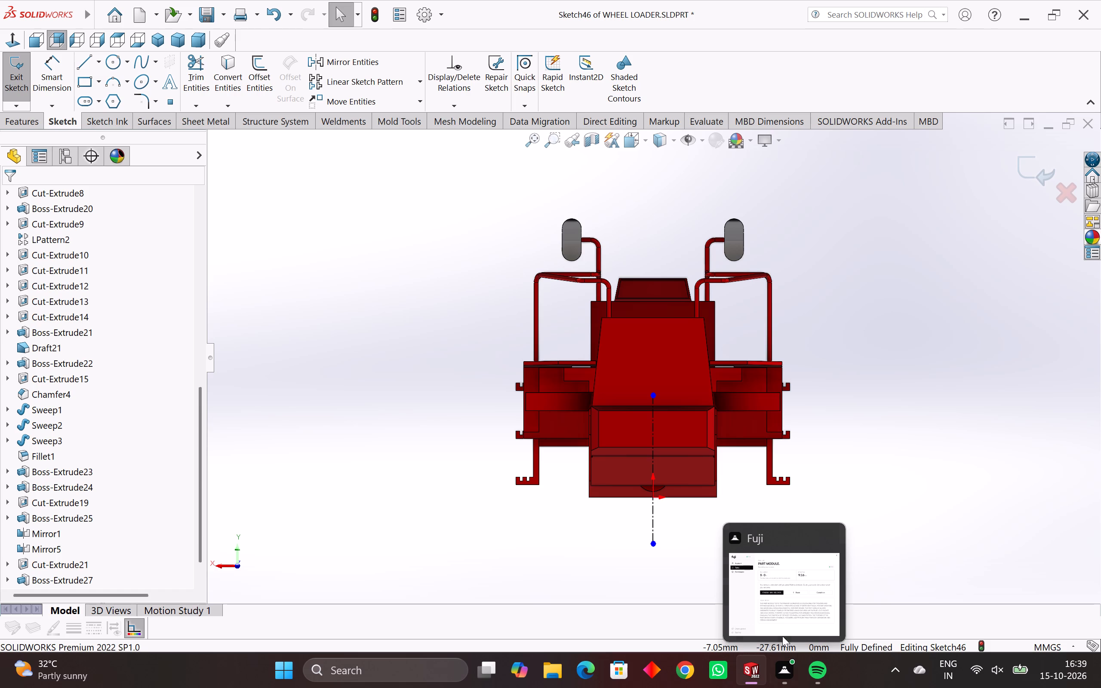
Draw a closed T-shaped line profile across the centerline on the recessed face, about 10 mm wide, with the upper bar about 4.8 mm tall.
scroll(655, 463, "up", 3)
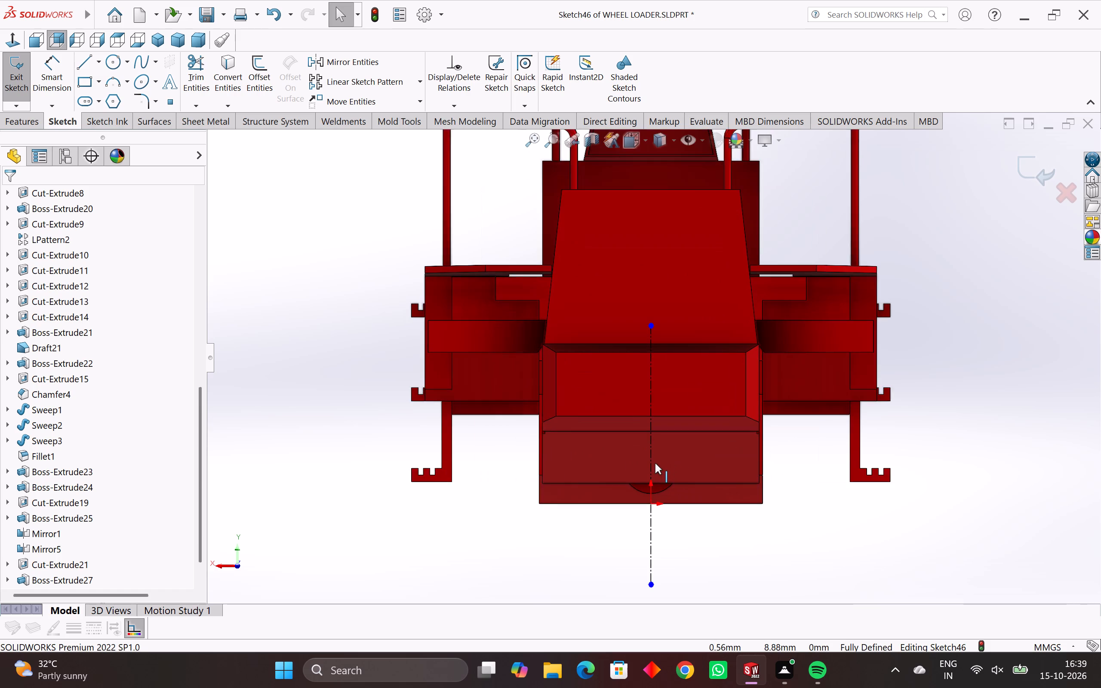
scroll(649, 433, "up", 2)
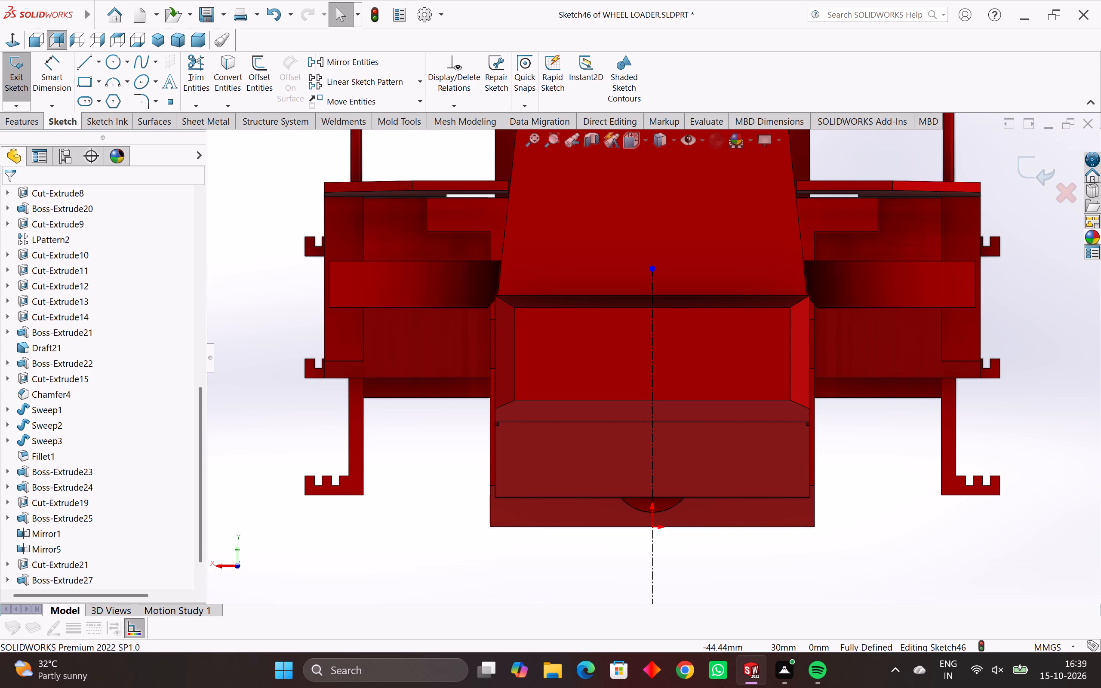
left_click(99, 59)
left_click(95, 78)
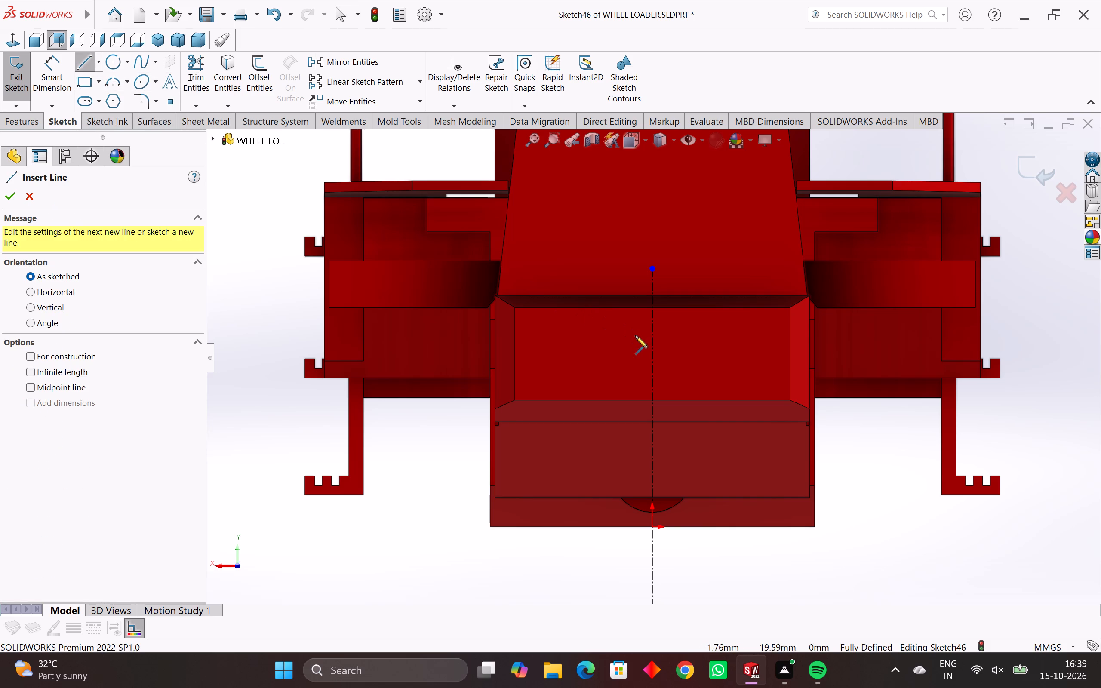
left_click(603, 341)
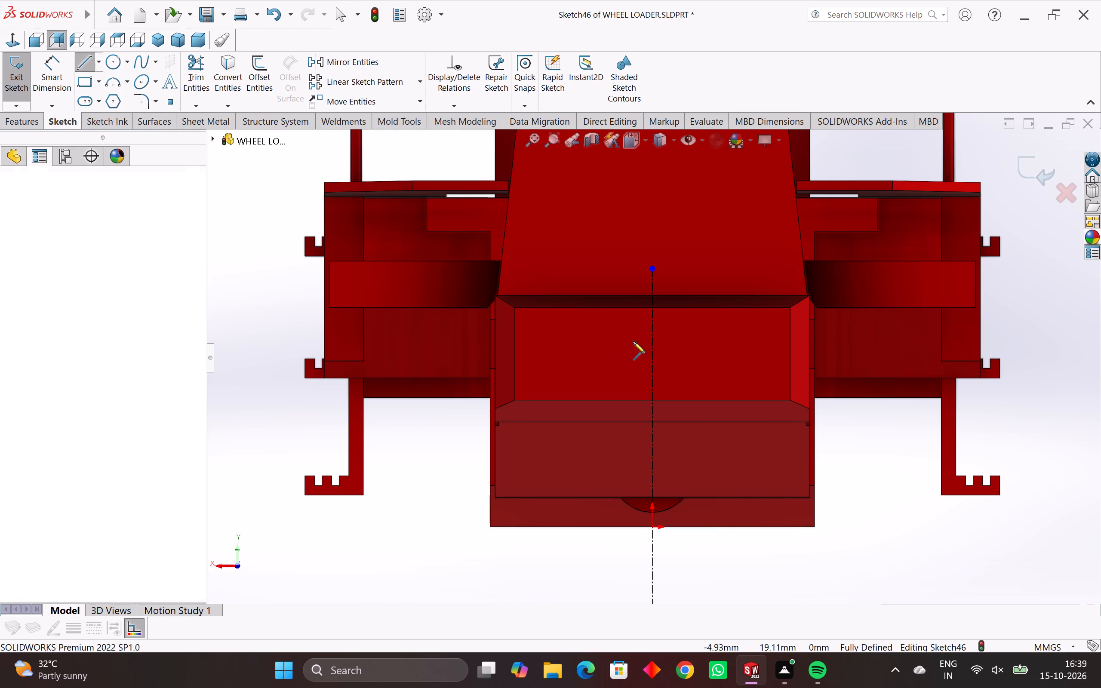
left_click(701, 340)
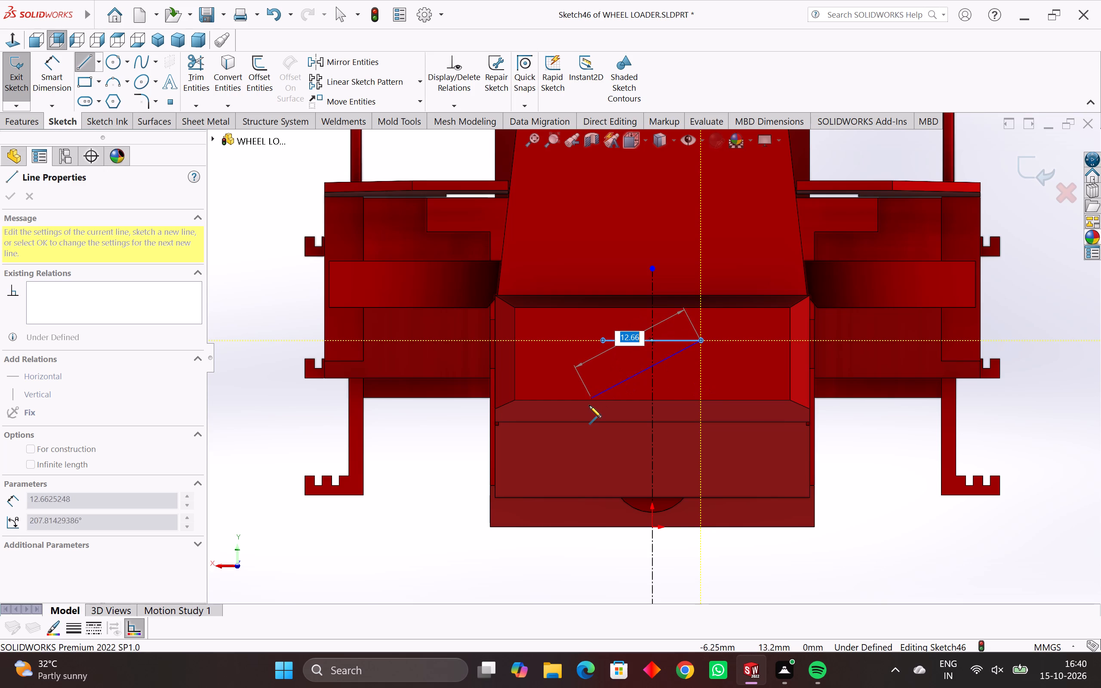
middle_click_drag(624, 375, 629, 393)
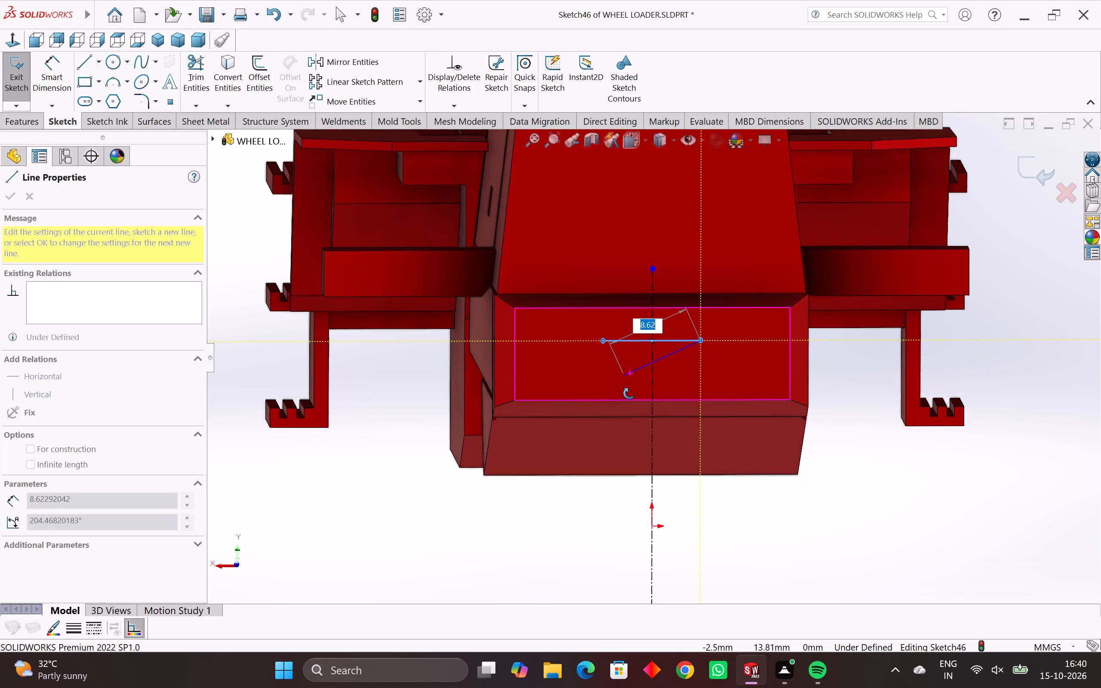
middle_click_drag(629, 393, 640, 395)
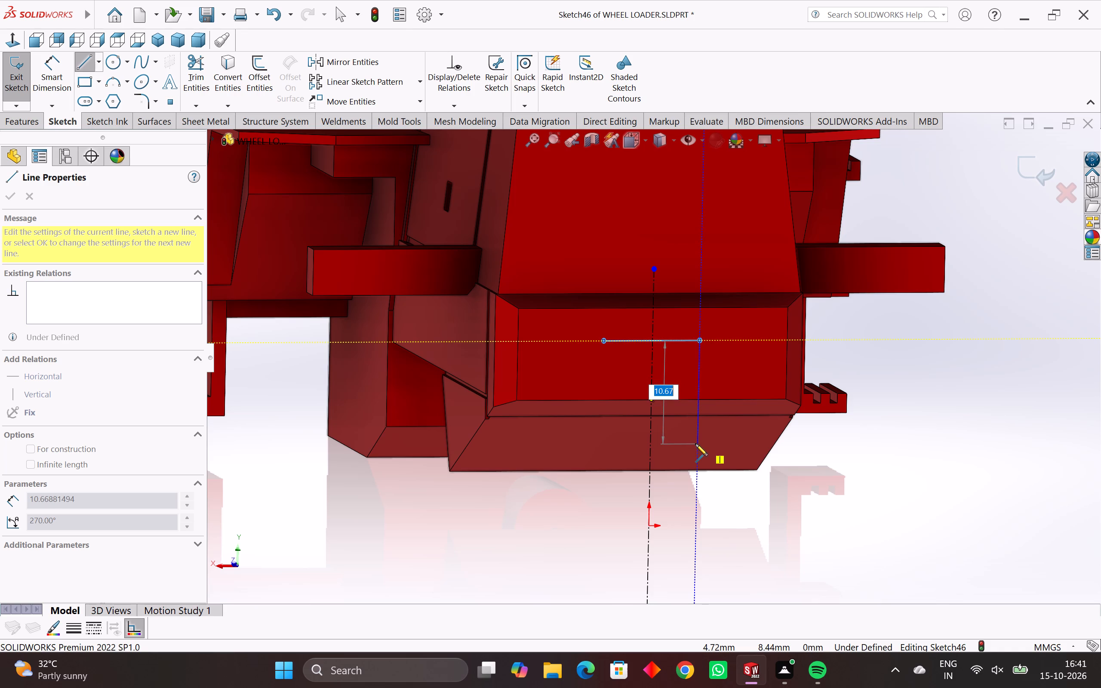
scroll(682, 439, "down", 1)
middle_click_drag(681, 439, 695, 446)
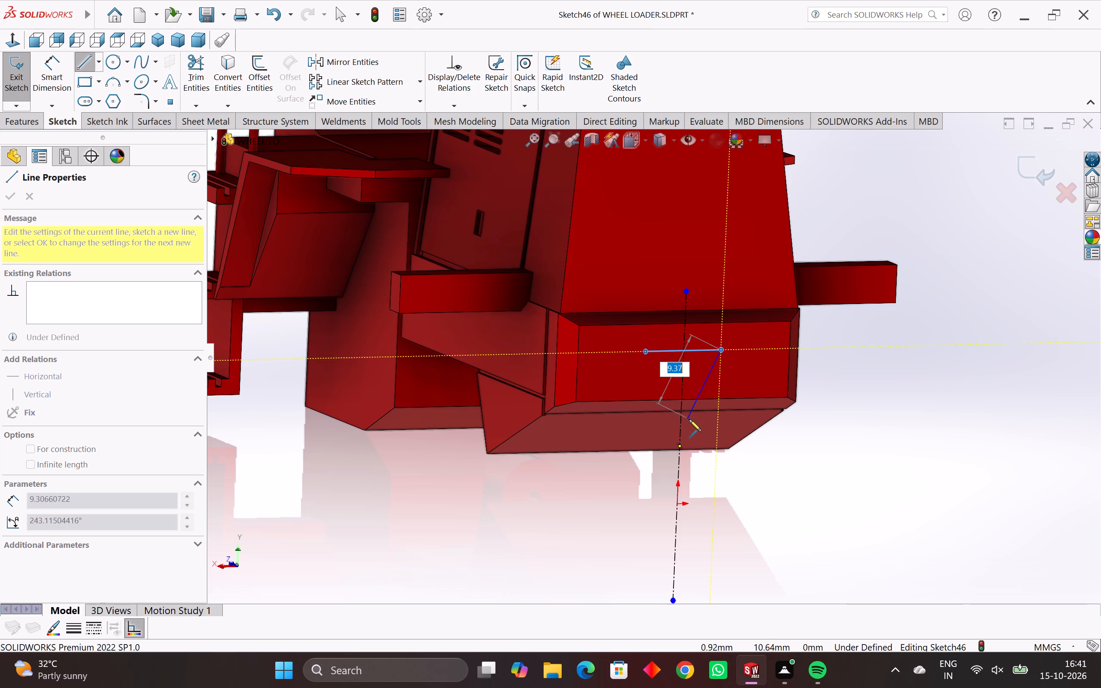
middle_click_drag(689, 419, 670, 411)
middle_click_drag(670, 411, 656, 411)
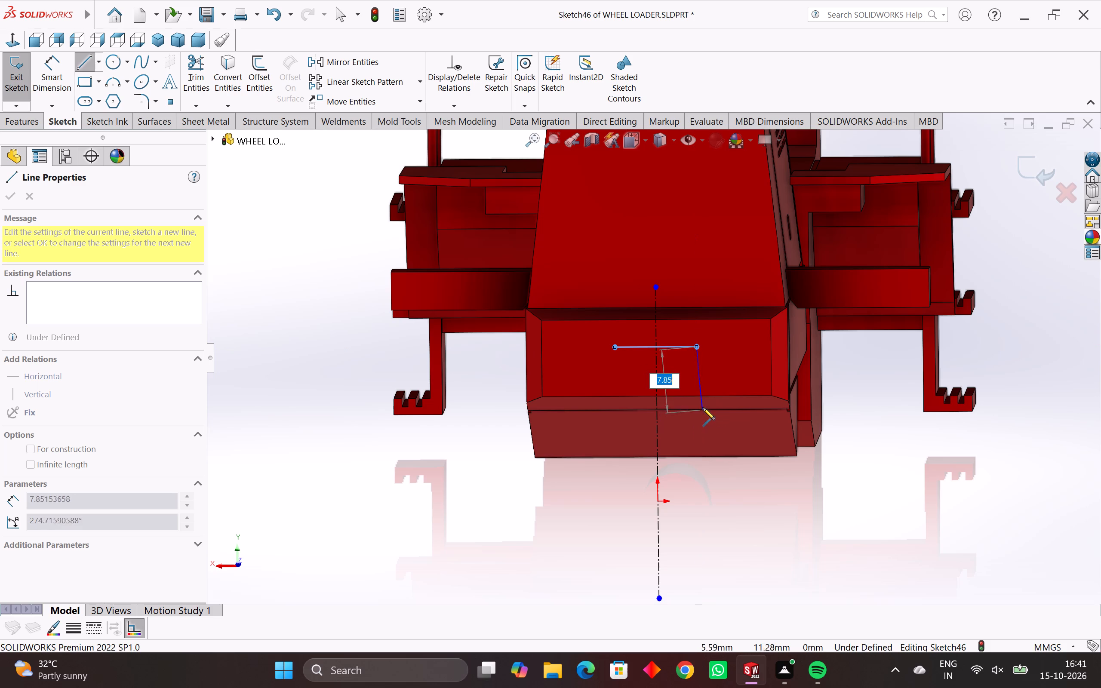
left_click(695, 386)
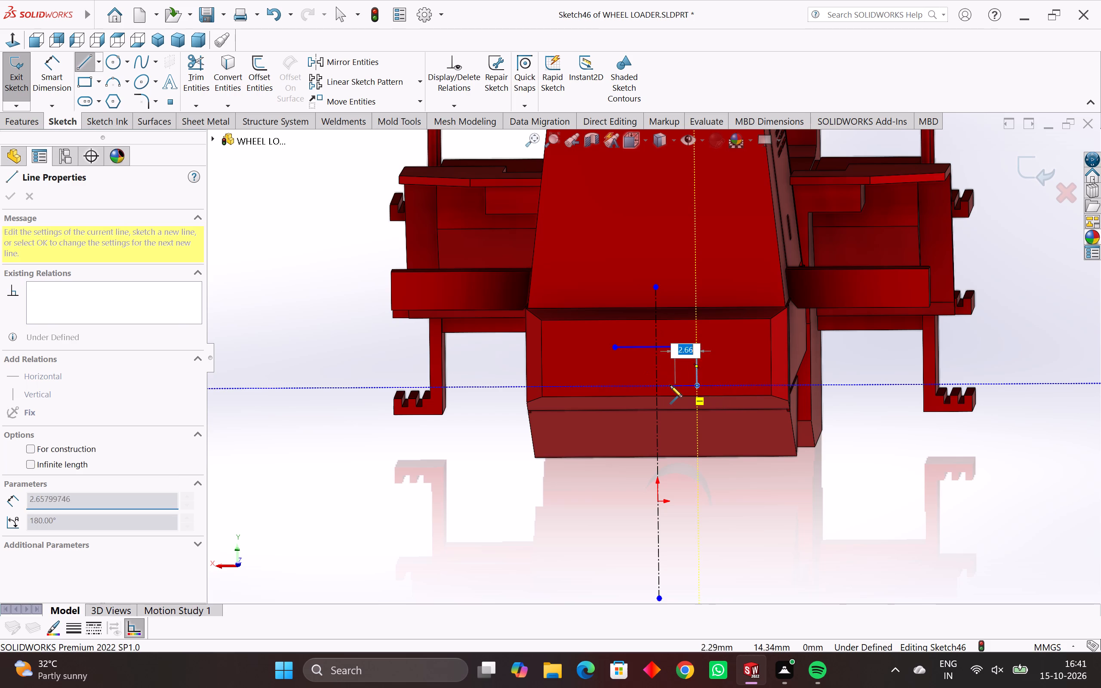
left_click(665, 385)
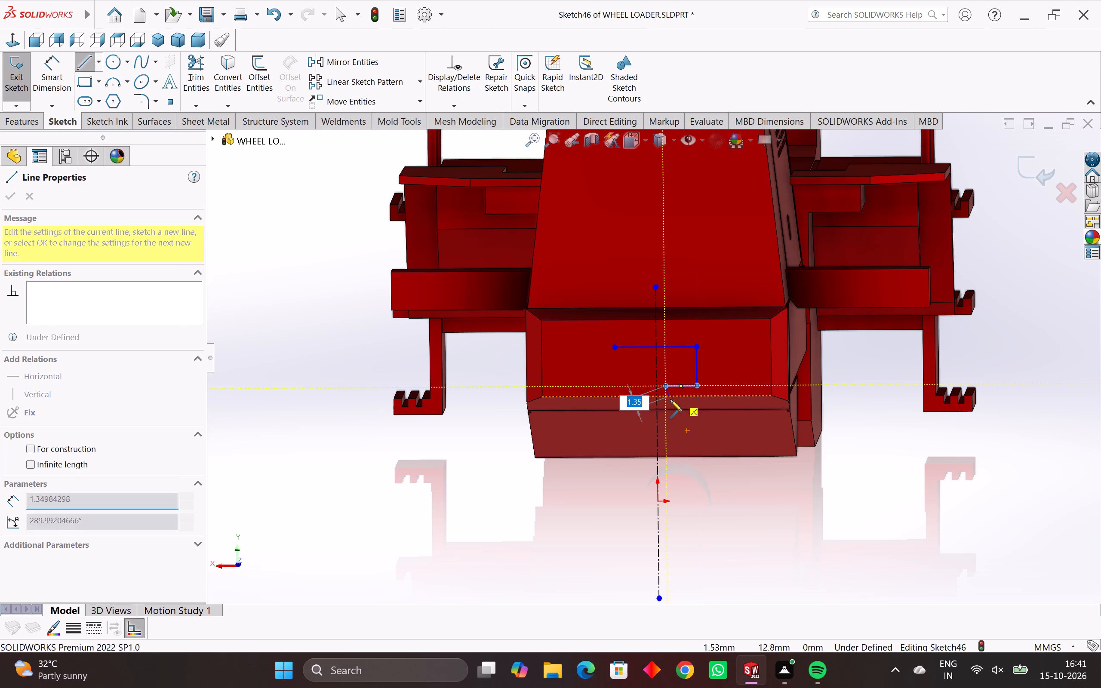
left_click(665, 418)
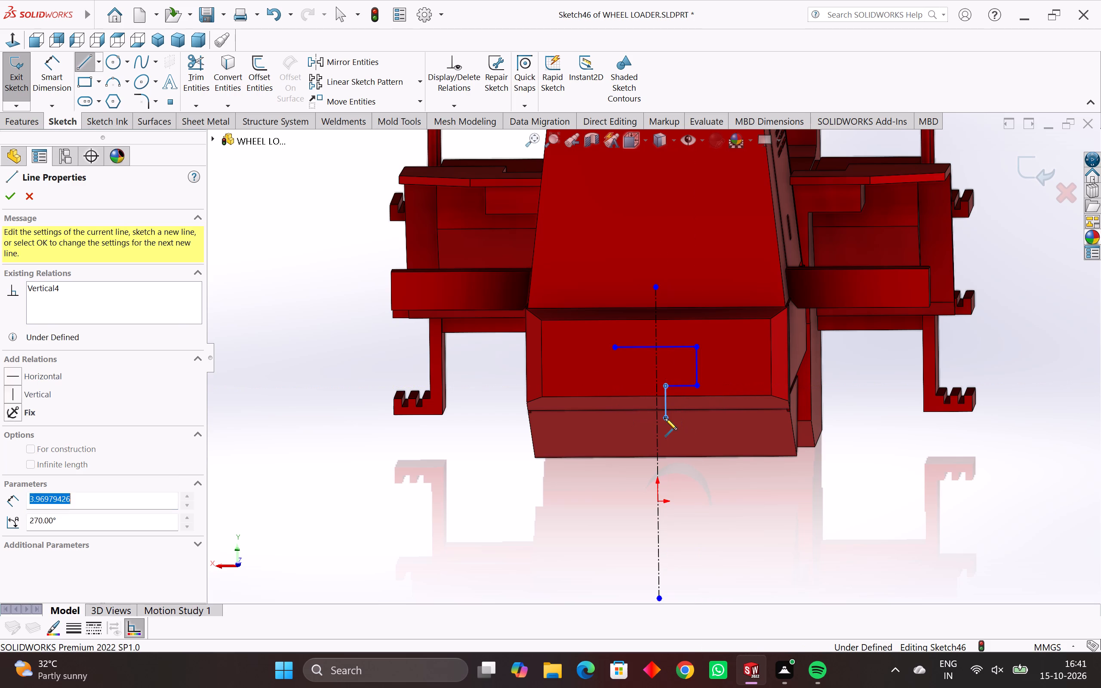
left_click(638, 417)
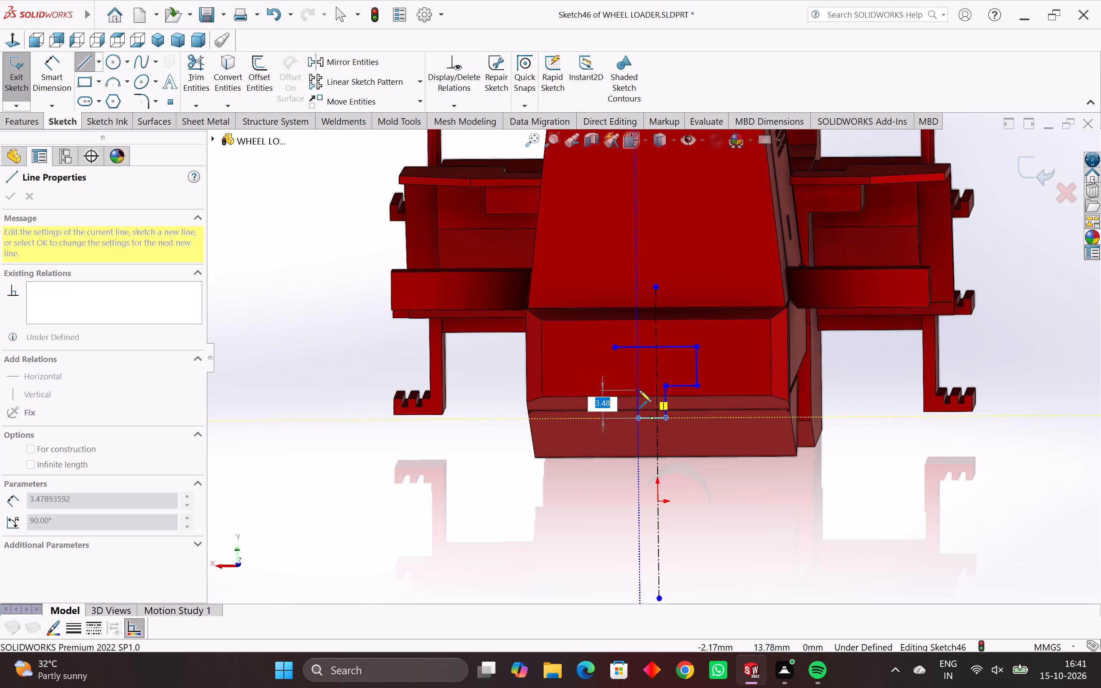
left_click(638, 386)
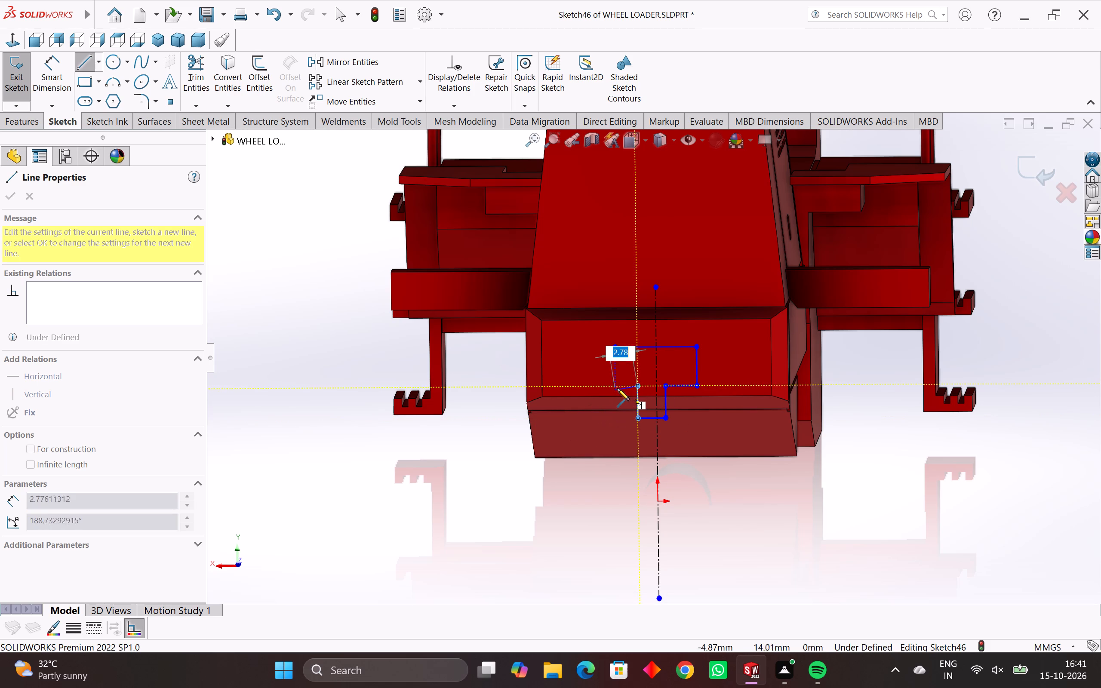
left_click(617, 387)
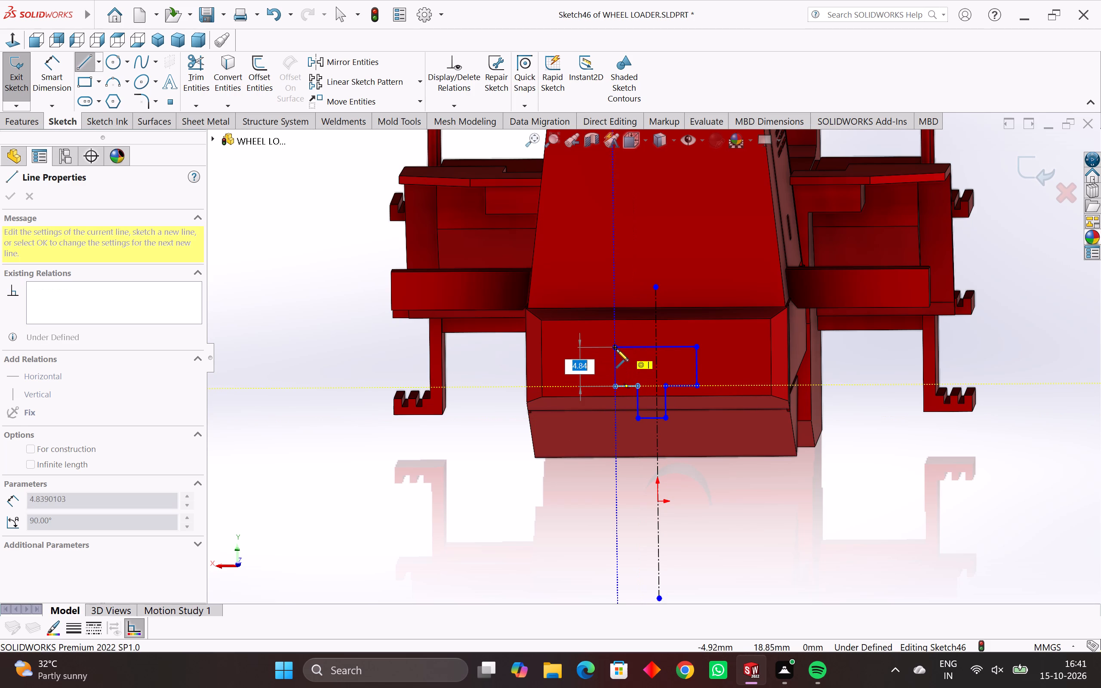
left_click(616, 349)
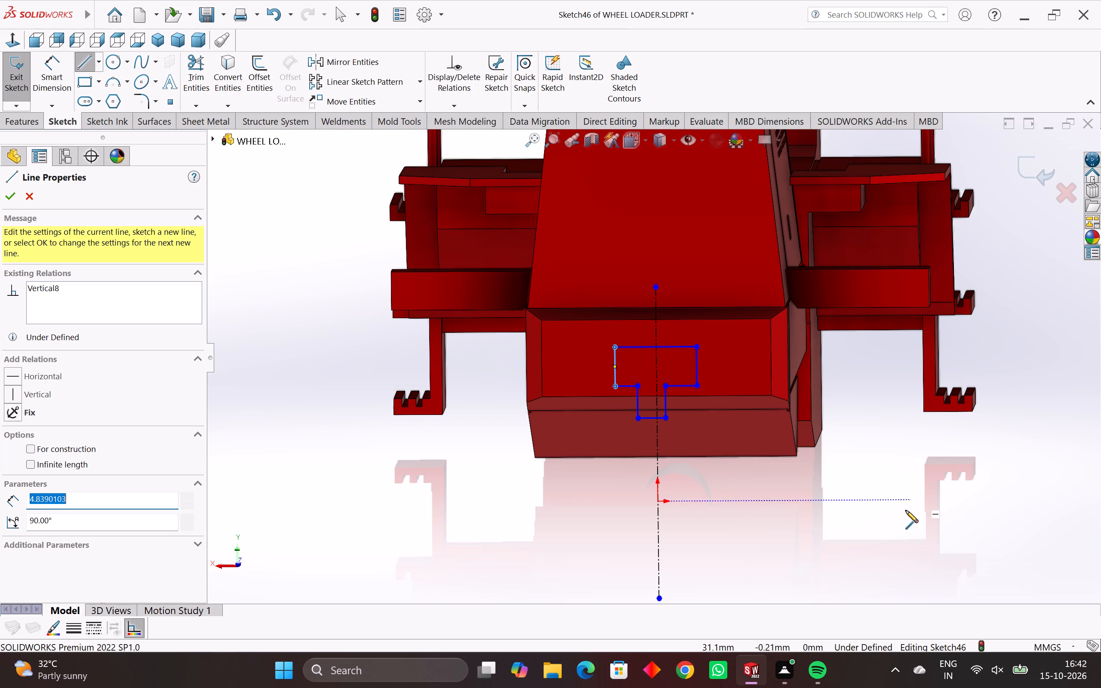
key("Escape")
key("Escape")
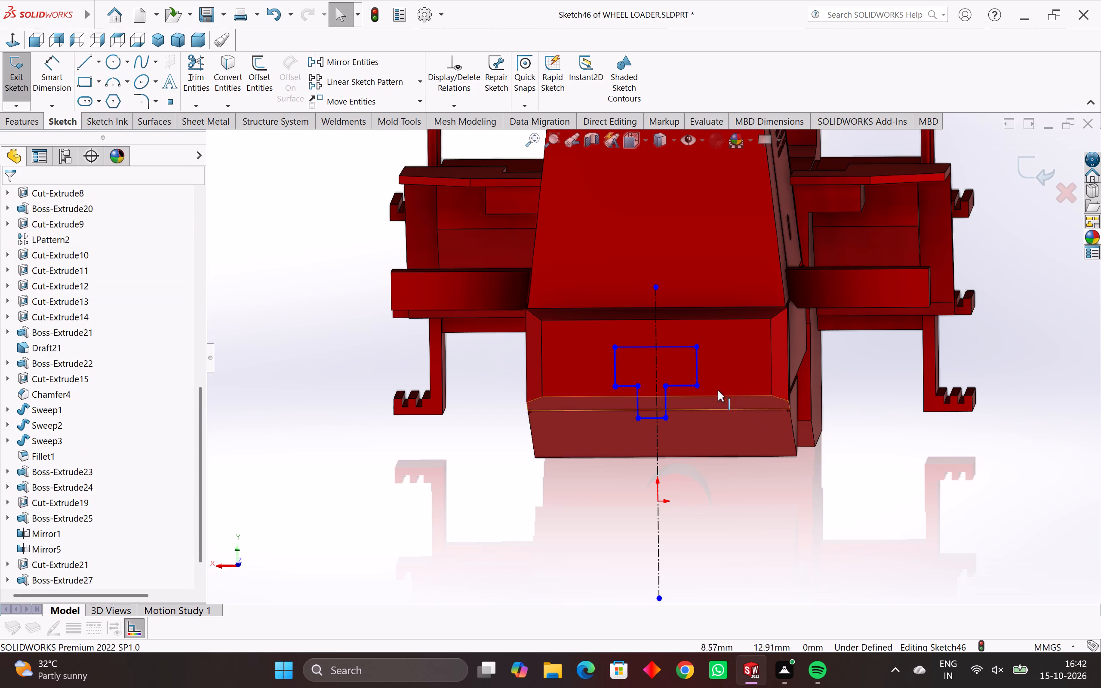
Make the bar's two vertical sides and the stem's two vertical sides symmetric about the vertical centerline.
left_click_drag(708, 359, 580, 380)
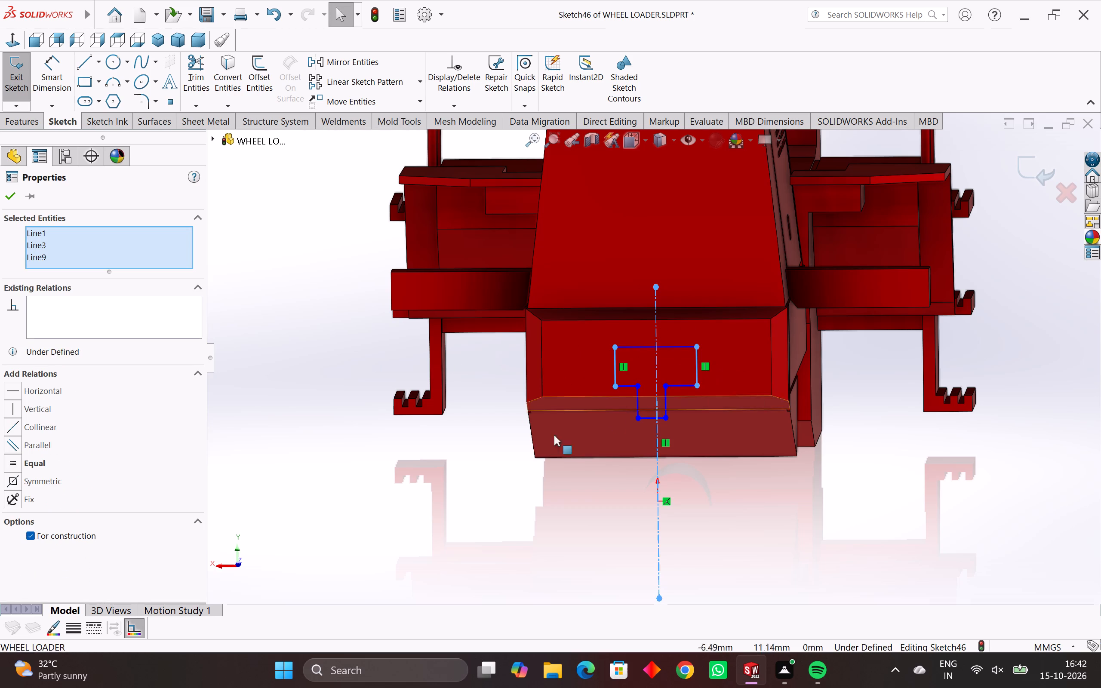
left_click(14, 481)
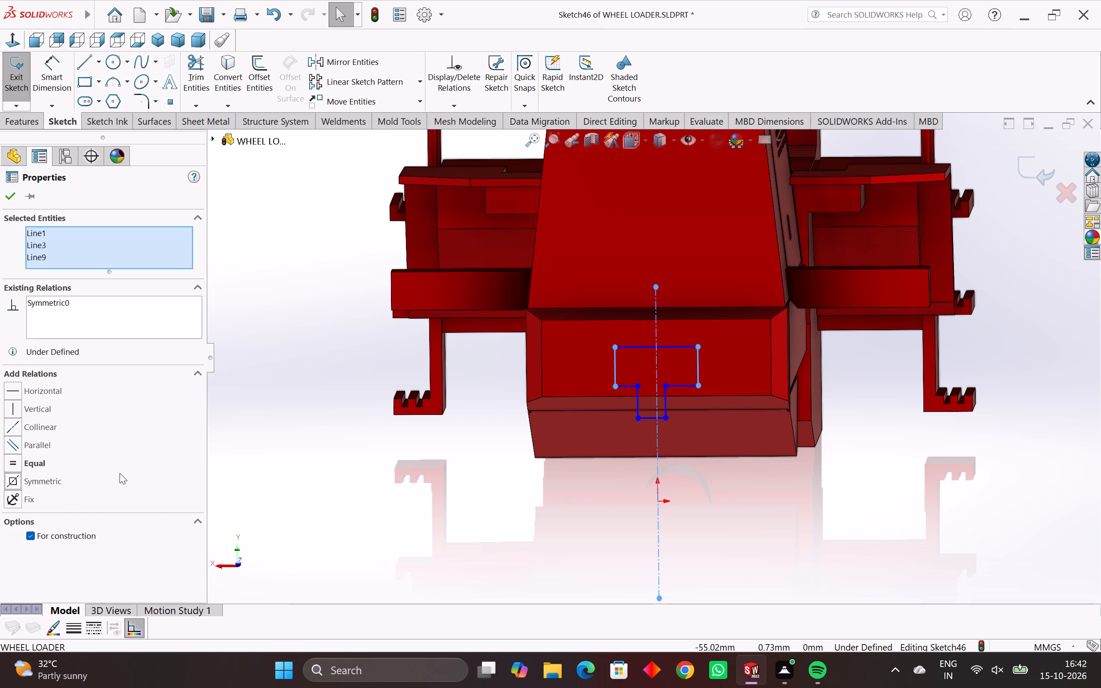
scroll(517, 447, "up", 4)
scroll(718, 392, "up", 3)
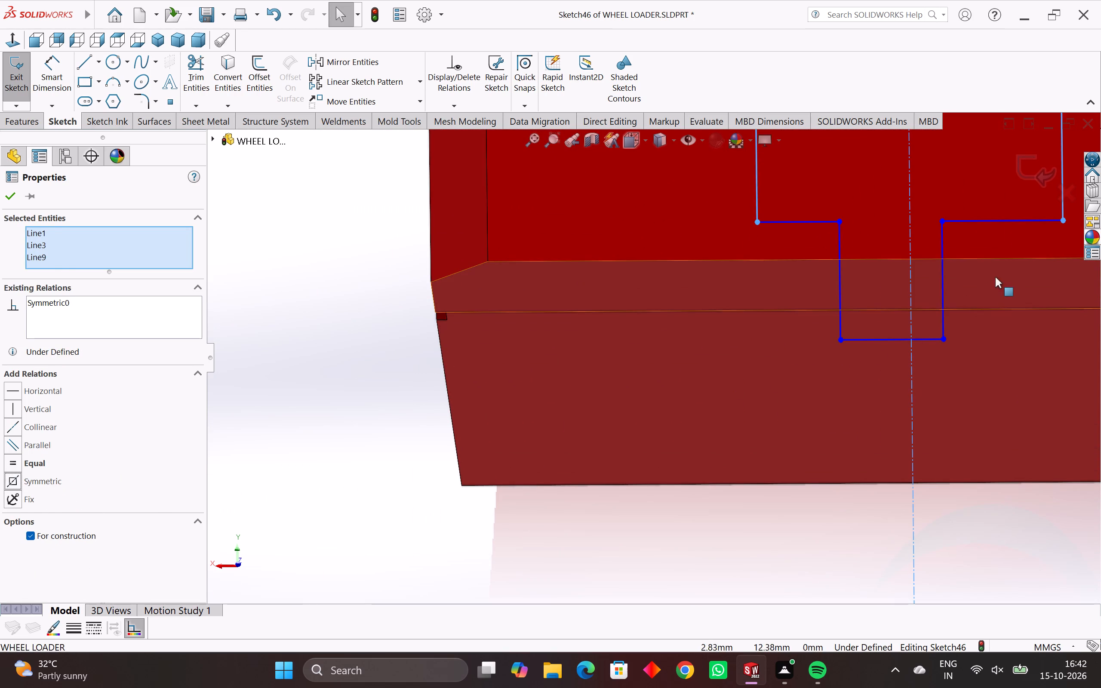
left_click_drag(995, 277, 778, 328)
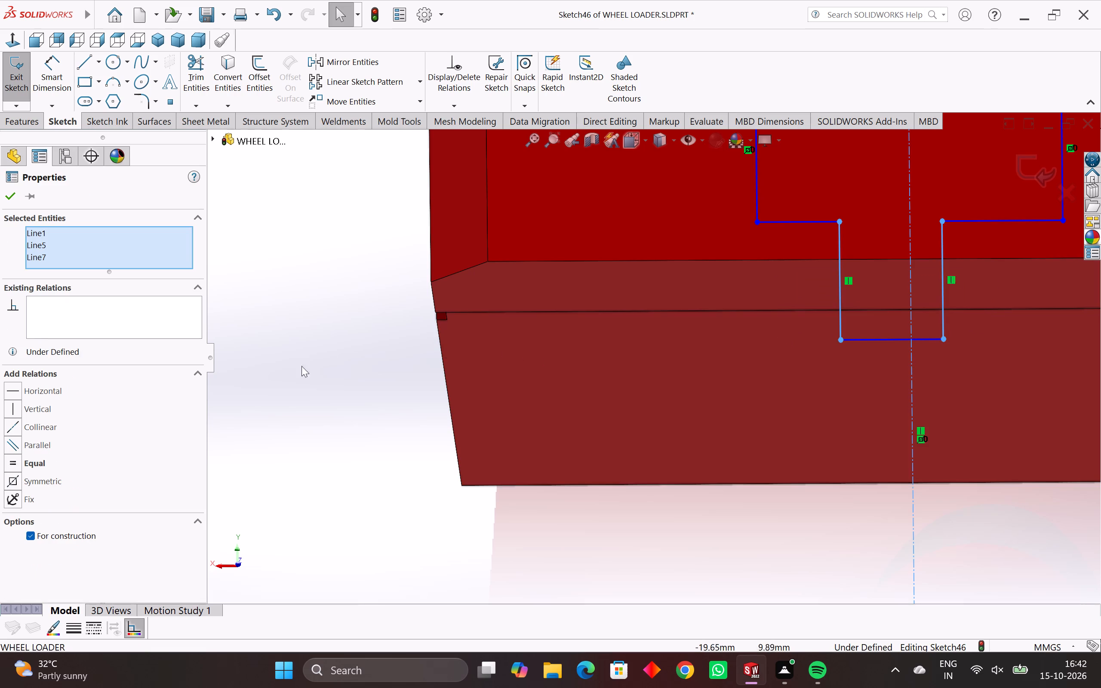
left_click(12, 482)
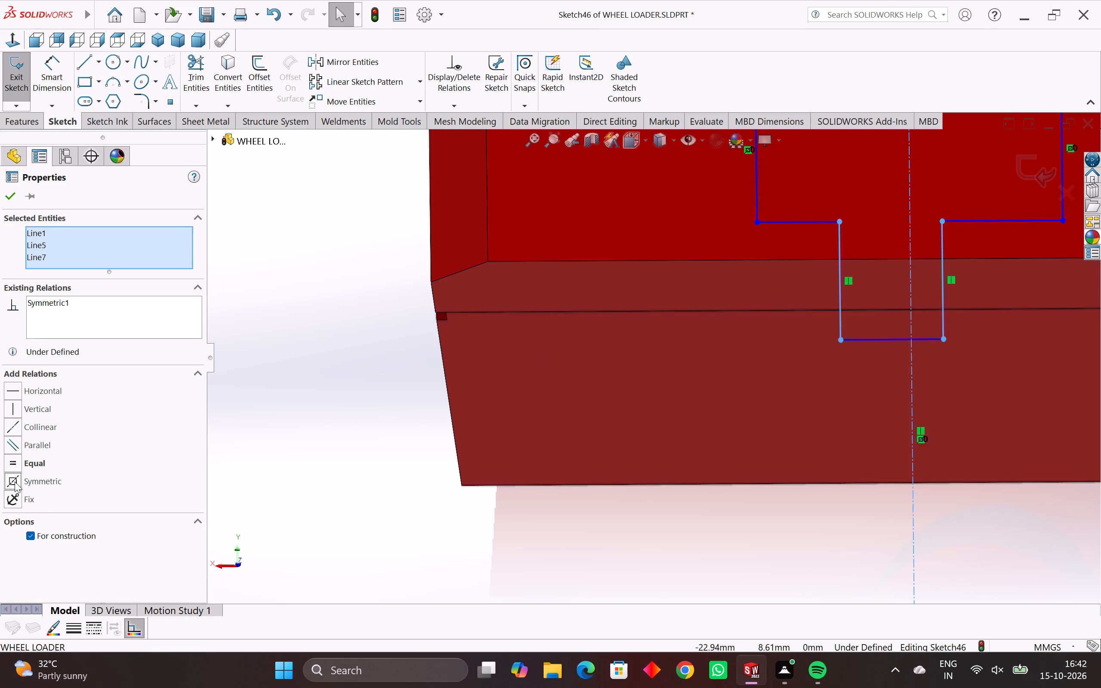
scroll(395, 512, "down", 2)
scroll(728, 483, "down", 1)
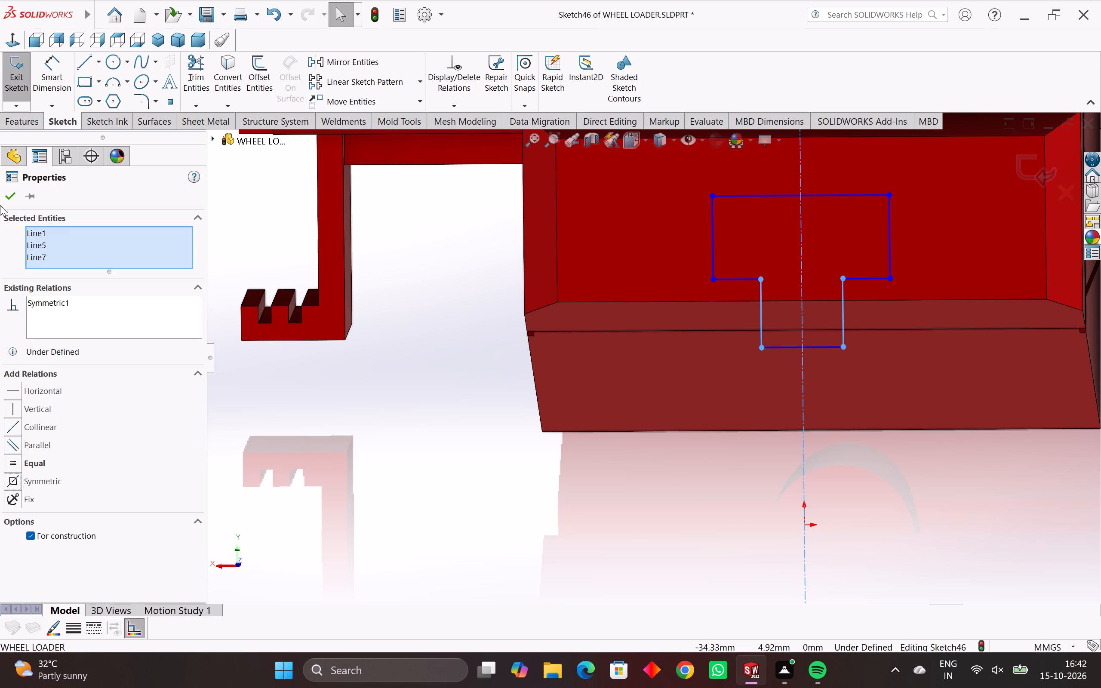
left_click(10, 199)
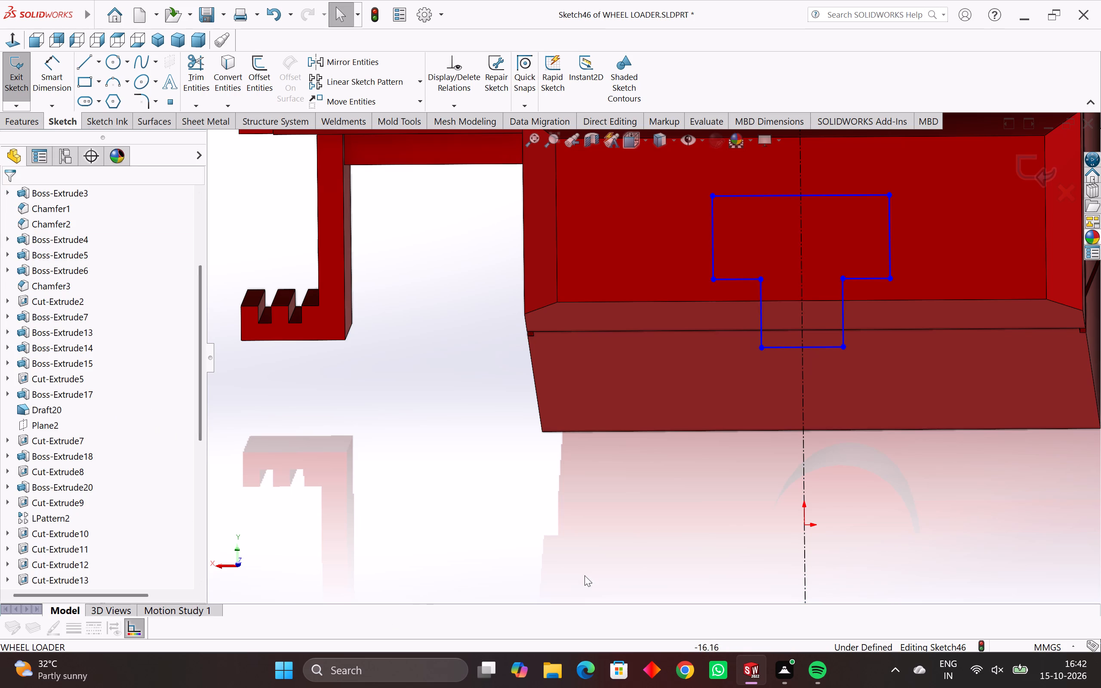
Make the two short horizontal shoulder lines beside the T-profile's stem collinear.
left_click(737, 278, "ctrl")
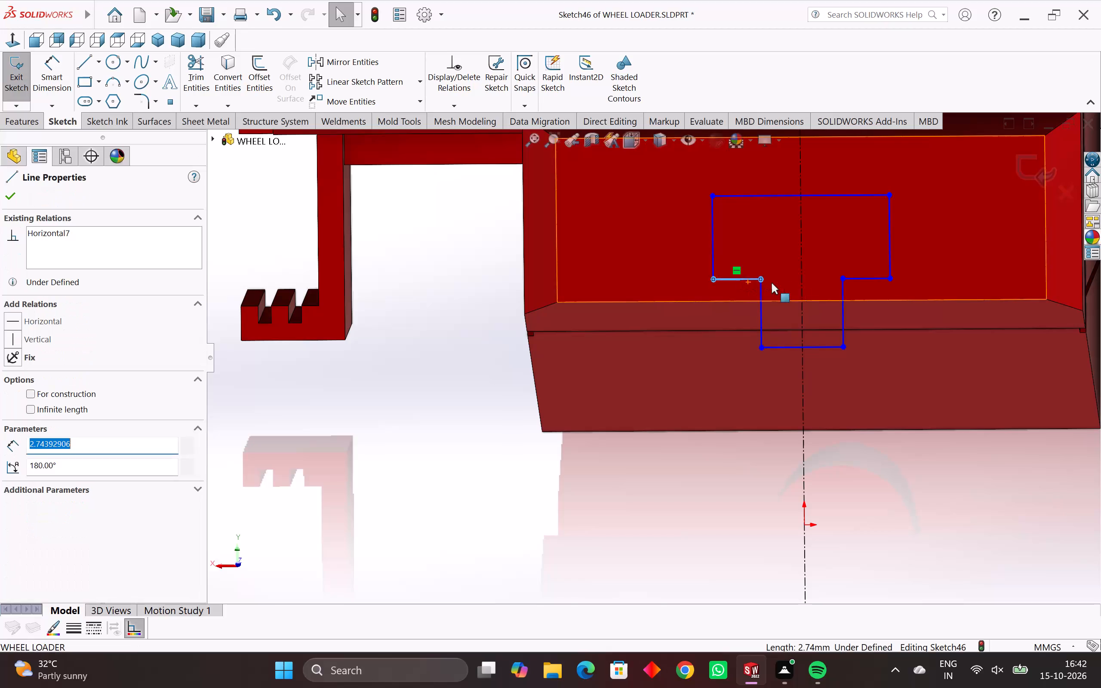
left_click(855, 277, "ctrl")
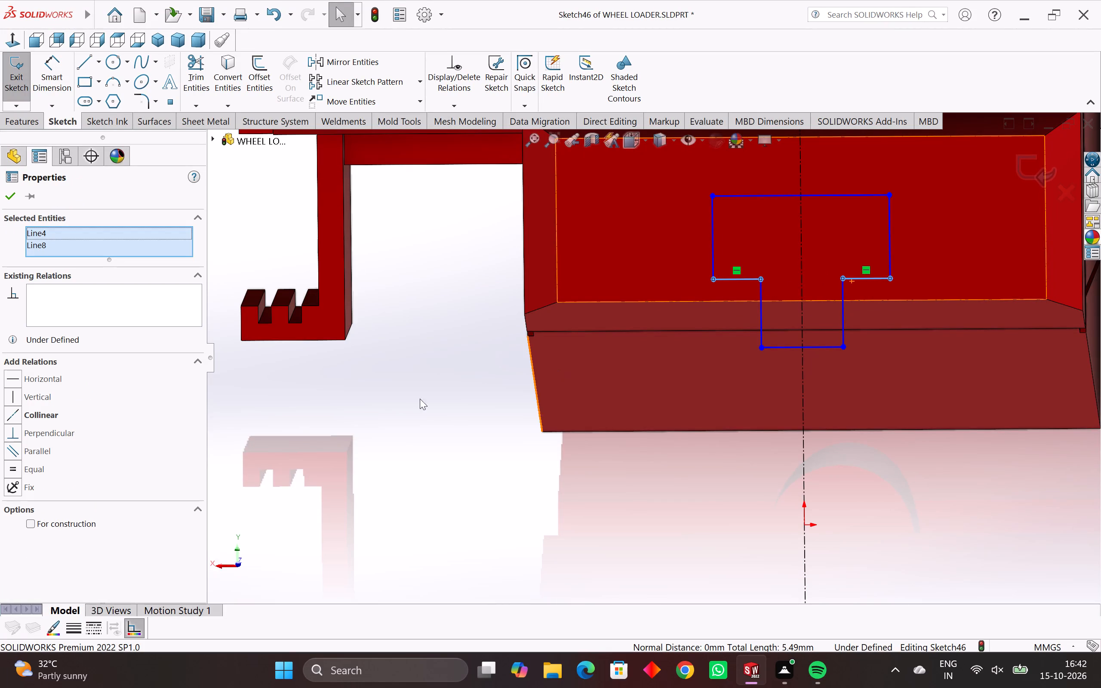
left_click(15, 416)
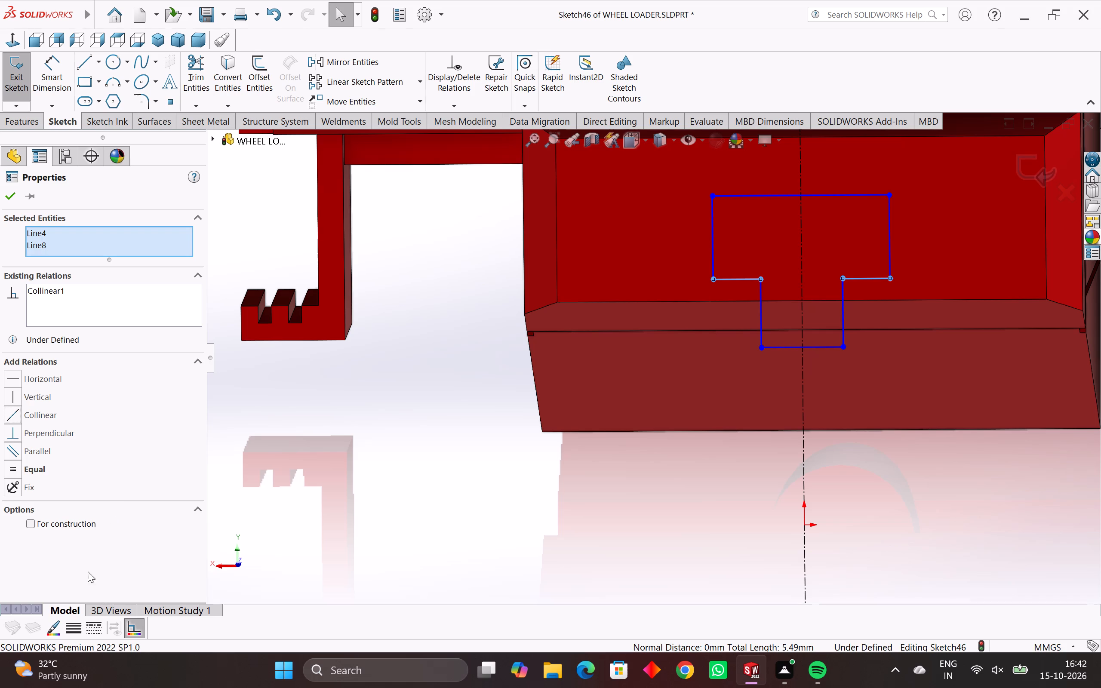
Dimension the top line of the T-profile to 16 mm.
scroll(371, 555, "down", 2)
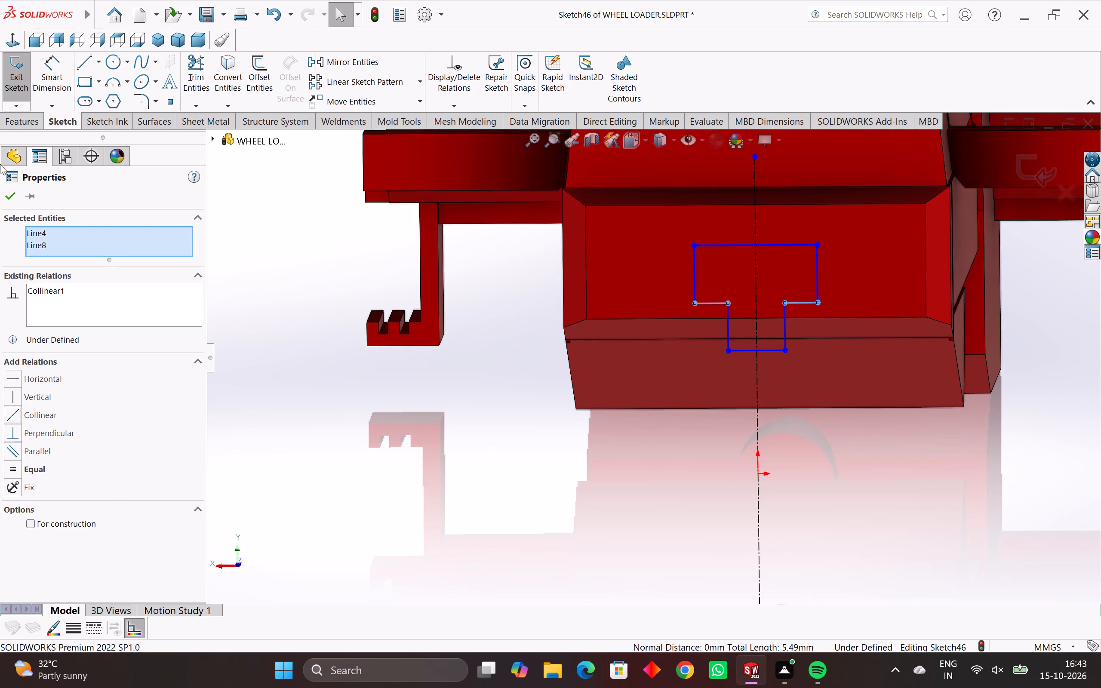
left_click(66, 64)
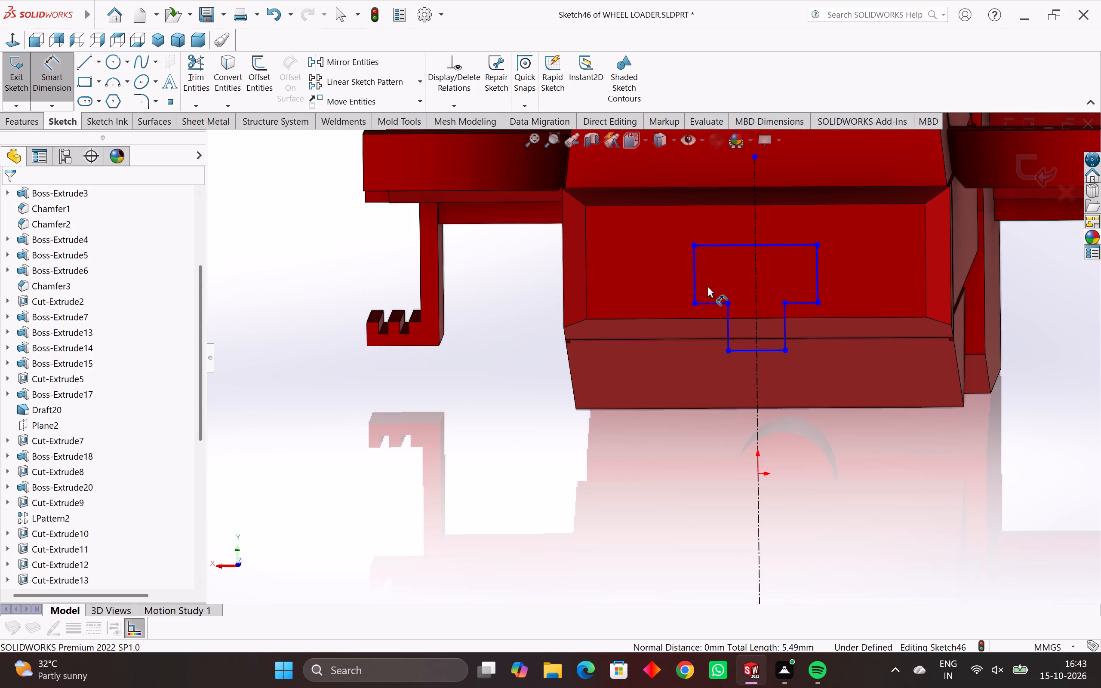
scroll(759, 254, "up", 2)
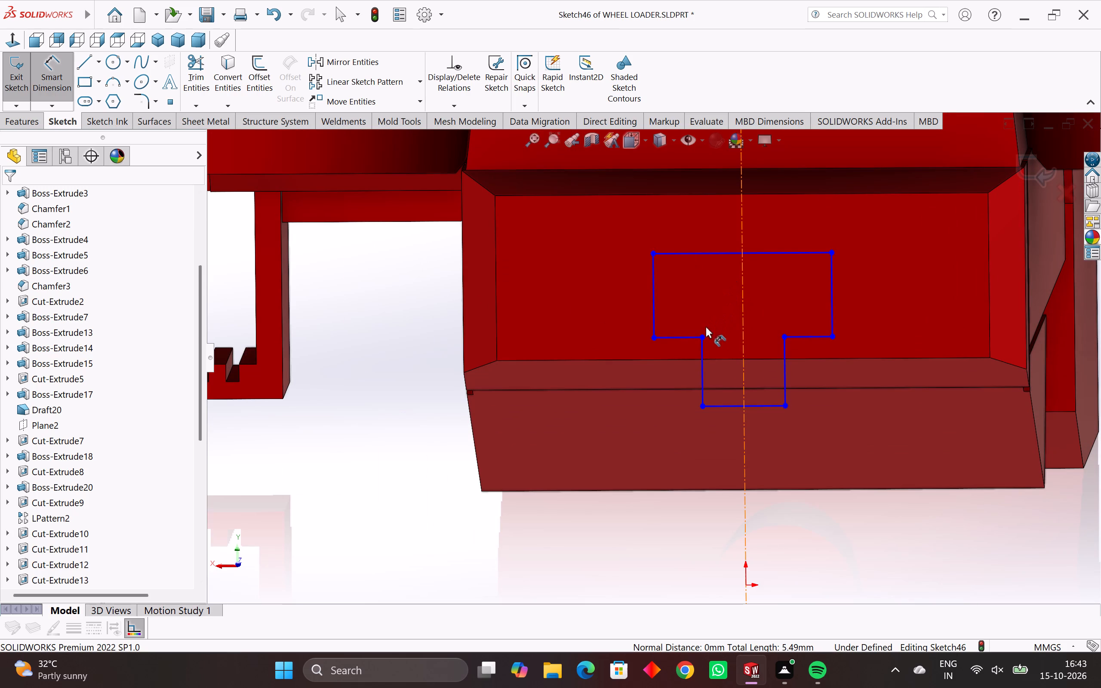
left_click(710, 252)
left_click(720, 217)
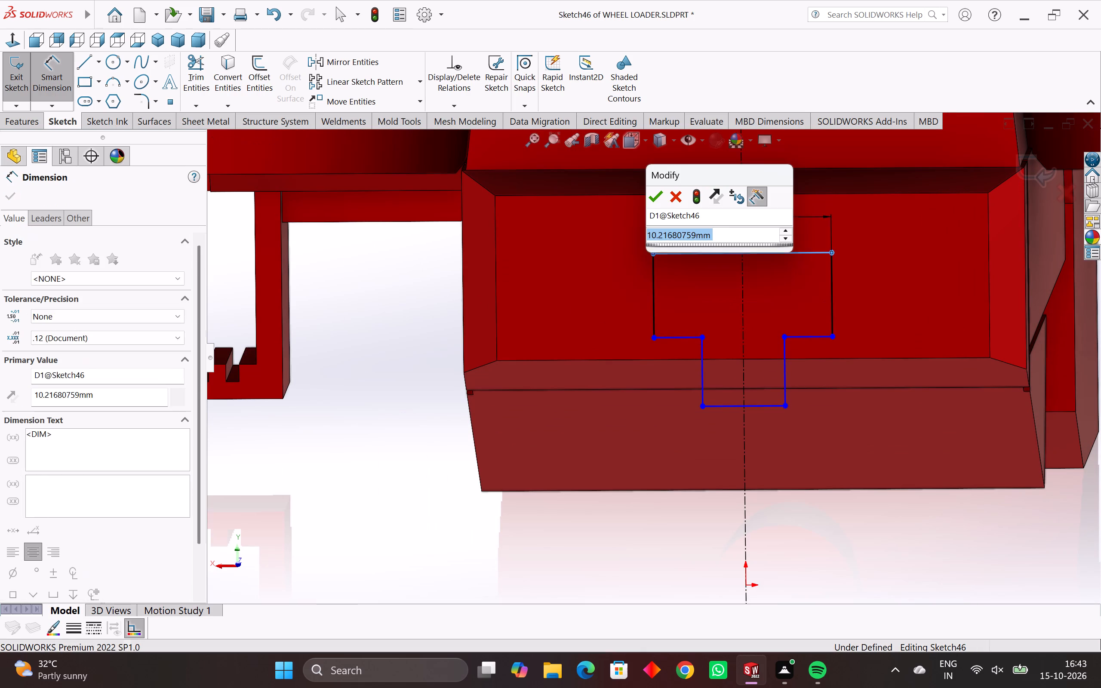
type("16")
key("Return")
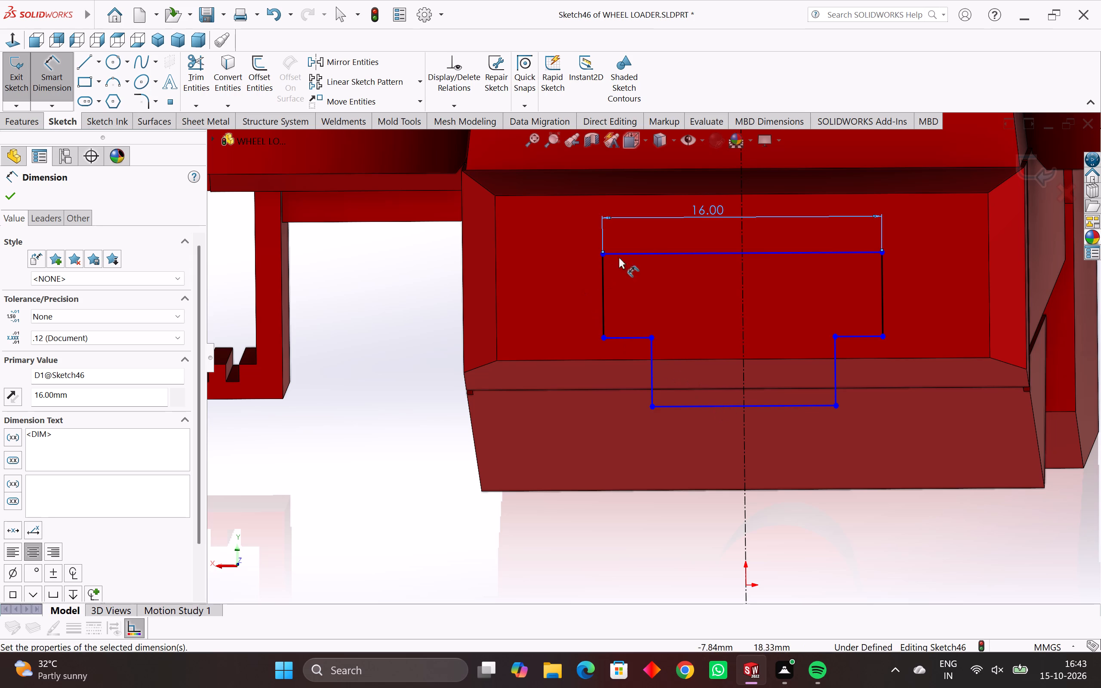
Dimension the T-profile's upper corner point at 1.5 mm from the recessed face's top edge.
left_click(602, 254)
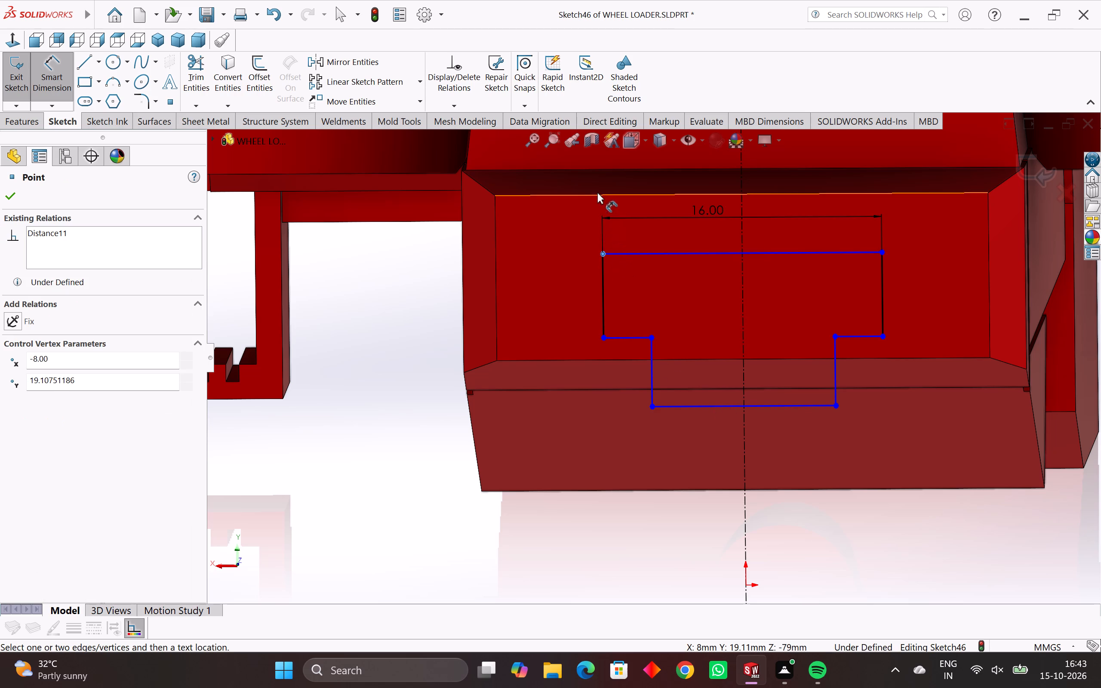
scroll(595, 184, "down", 1)
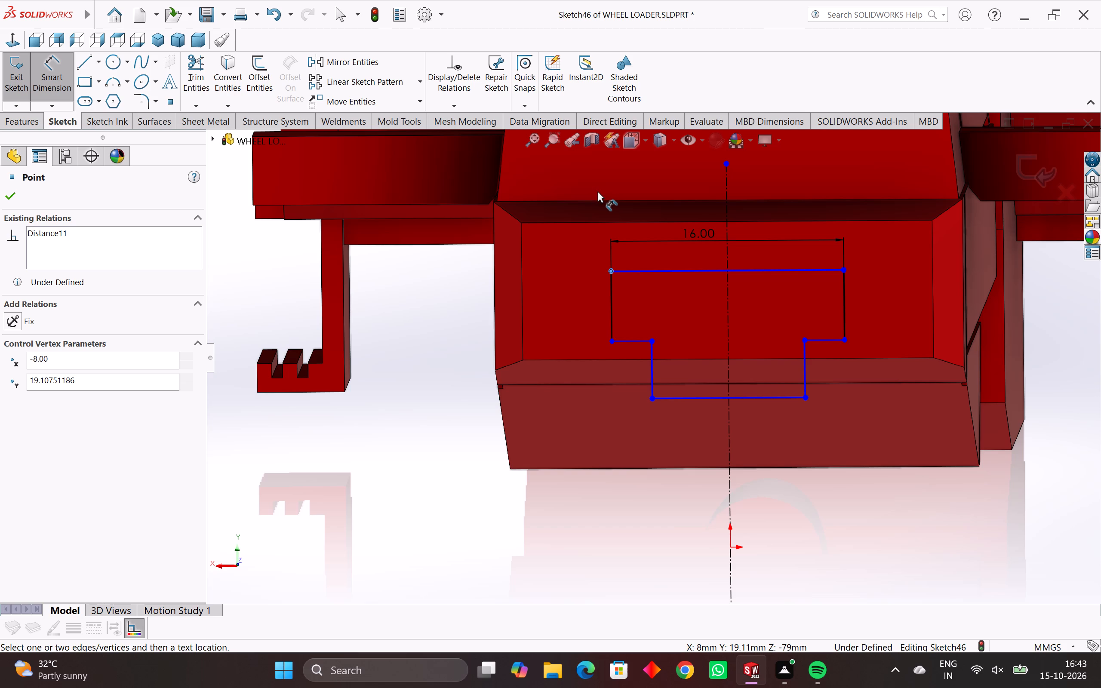
left_click(612, 221)
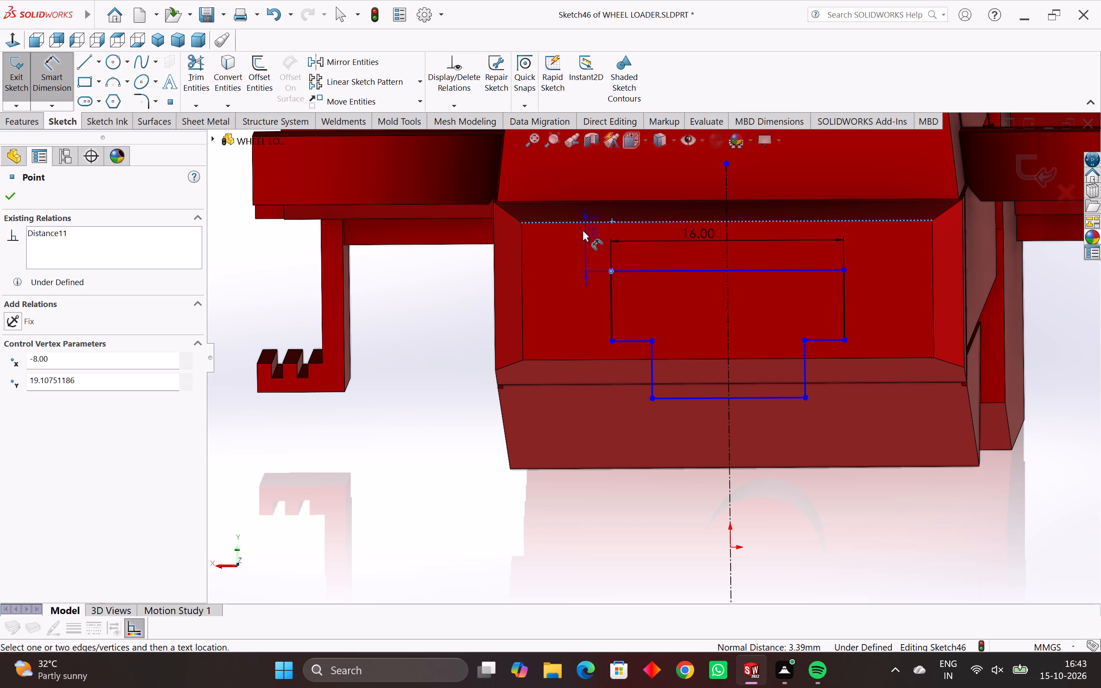
left_click(578, 251)
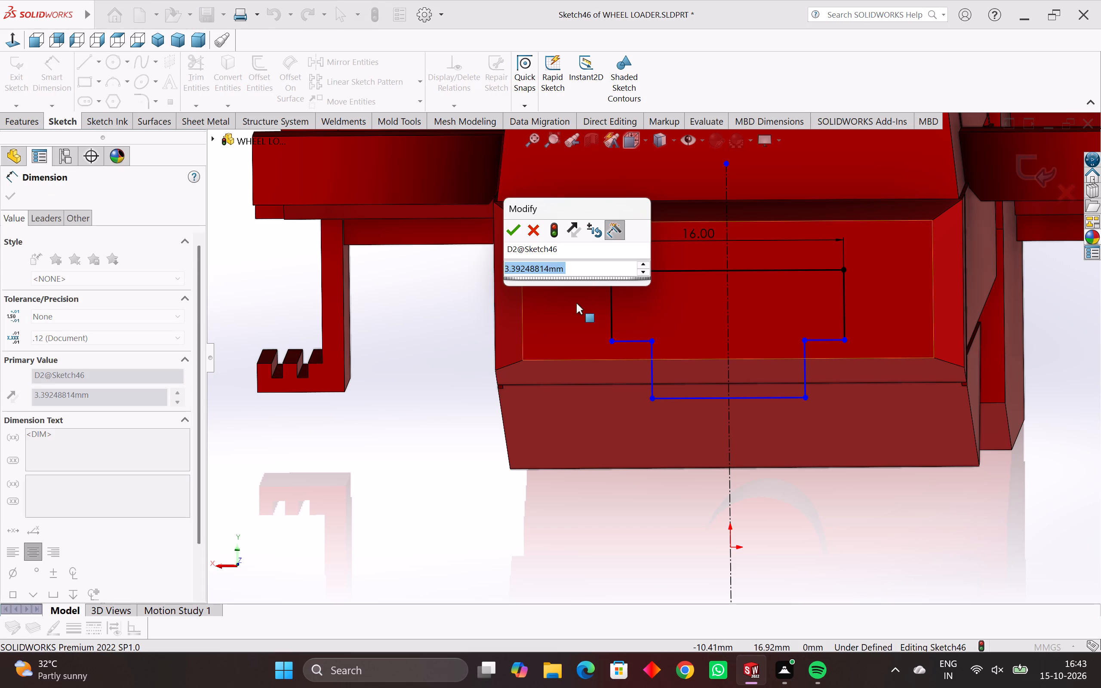
type("1.5")
key("Return")
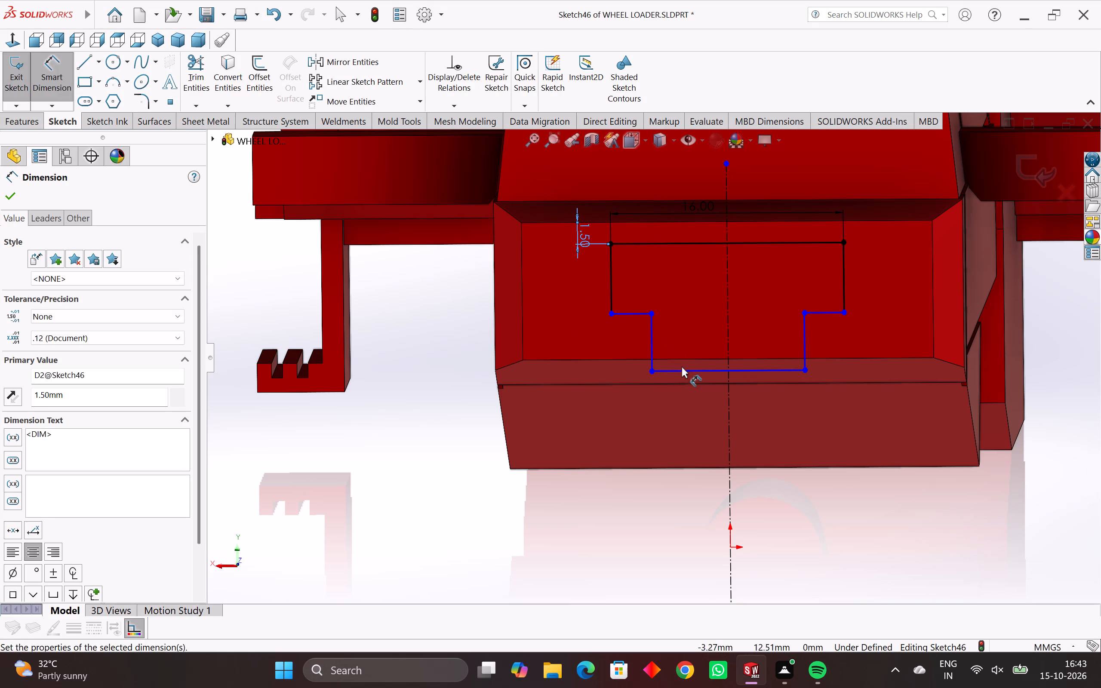
Dimension the vertical side of the T-profile's upper bar to 5.5 mm.
scroll(685, 368, "down", 3)
middle_click_drag(698, 373, 725, 419)
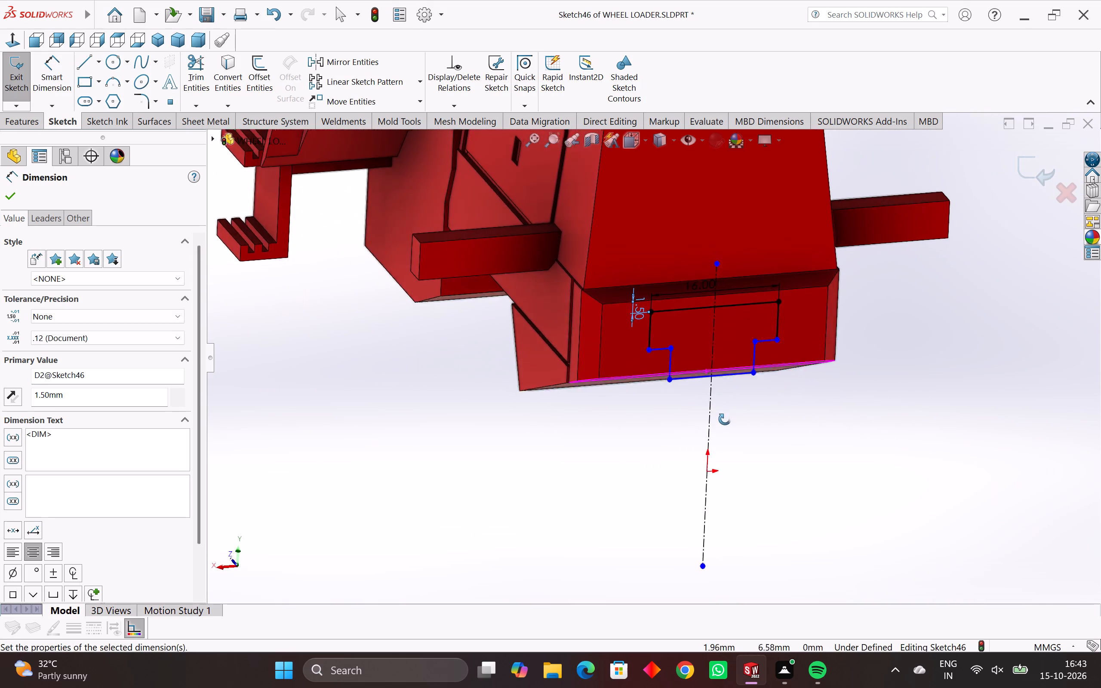
middle_click_drag(725, 419, 678, 389)
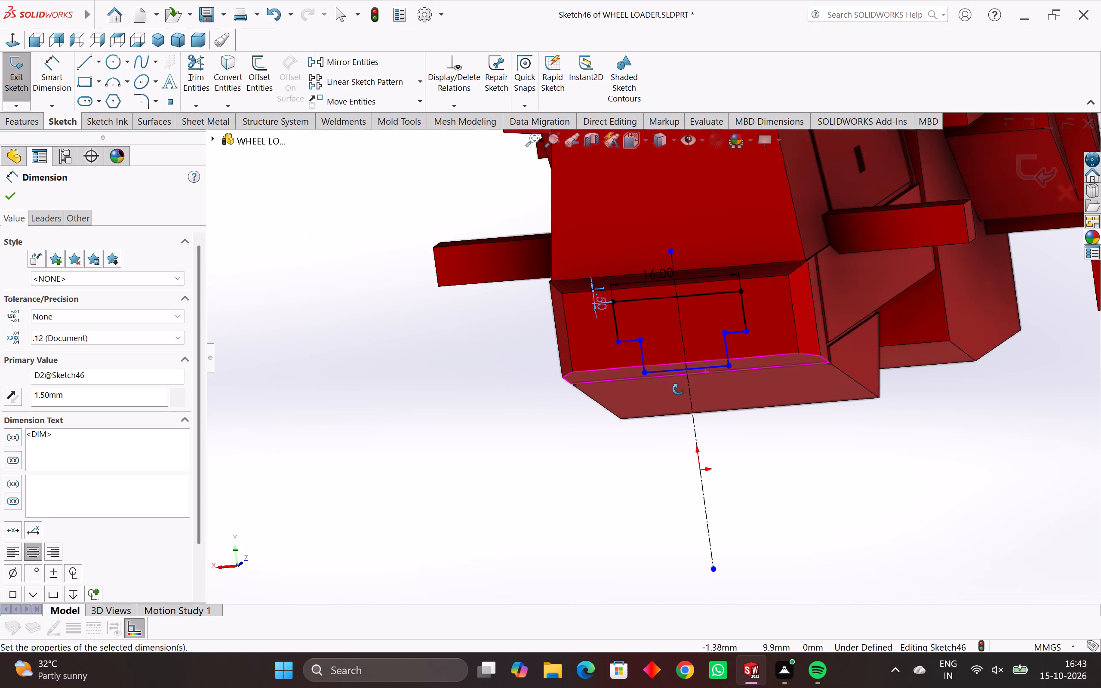
middle_click_drag(678, 389, 678, 389)
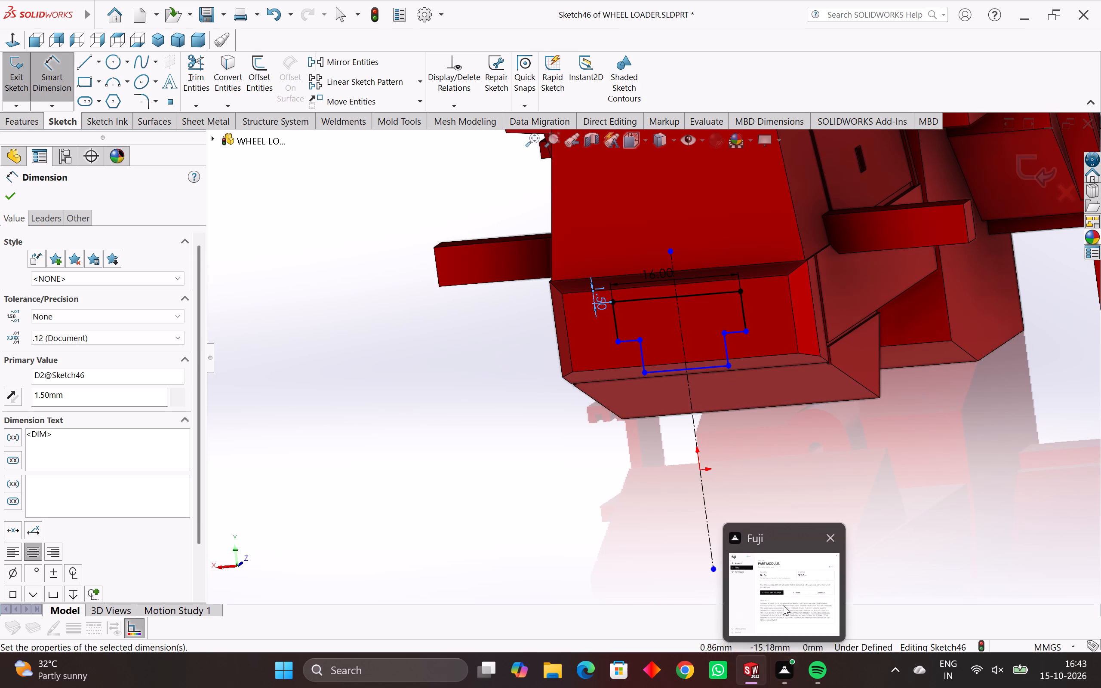
middle_click_drag(767, 380, 772, 383)
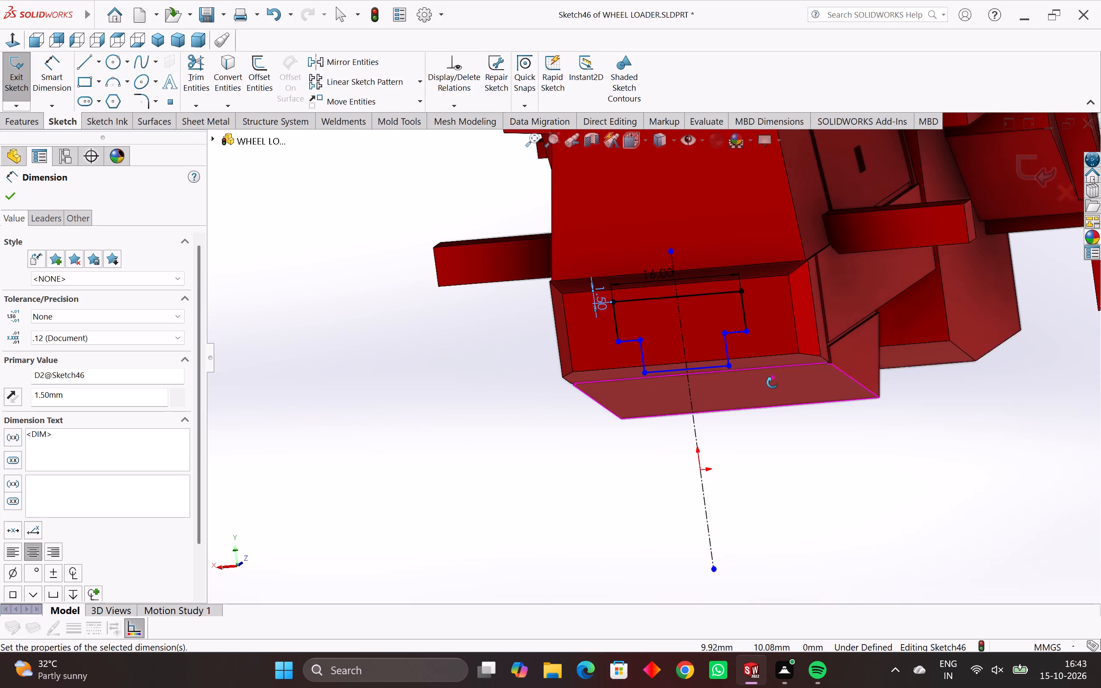
middle_click_drag(772, 383, 792, 366)
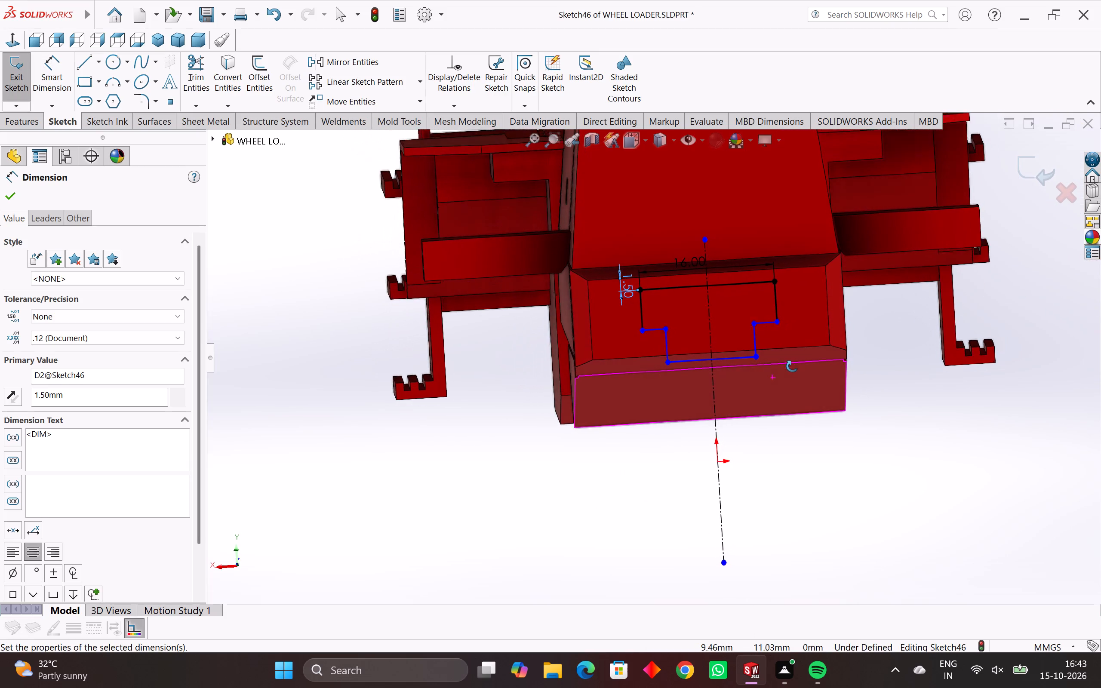
middle_click_drag(792, 366, 786, 396)
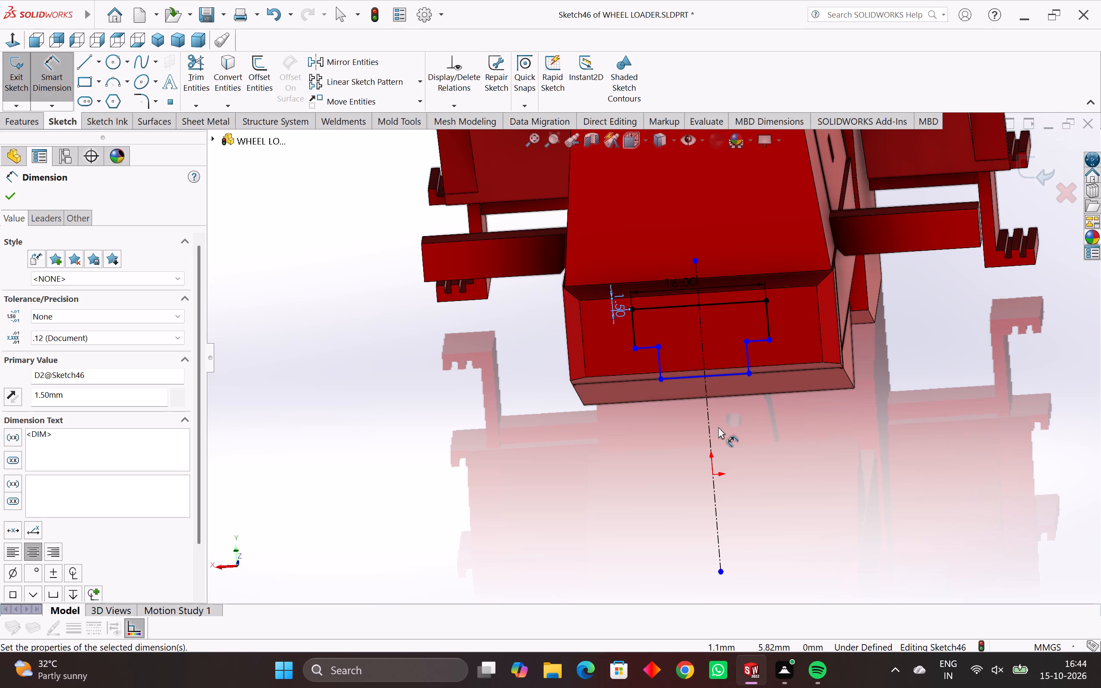
scroll(713, 422, "up", 3)
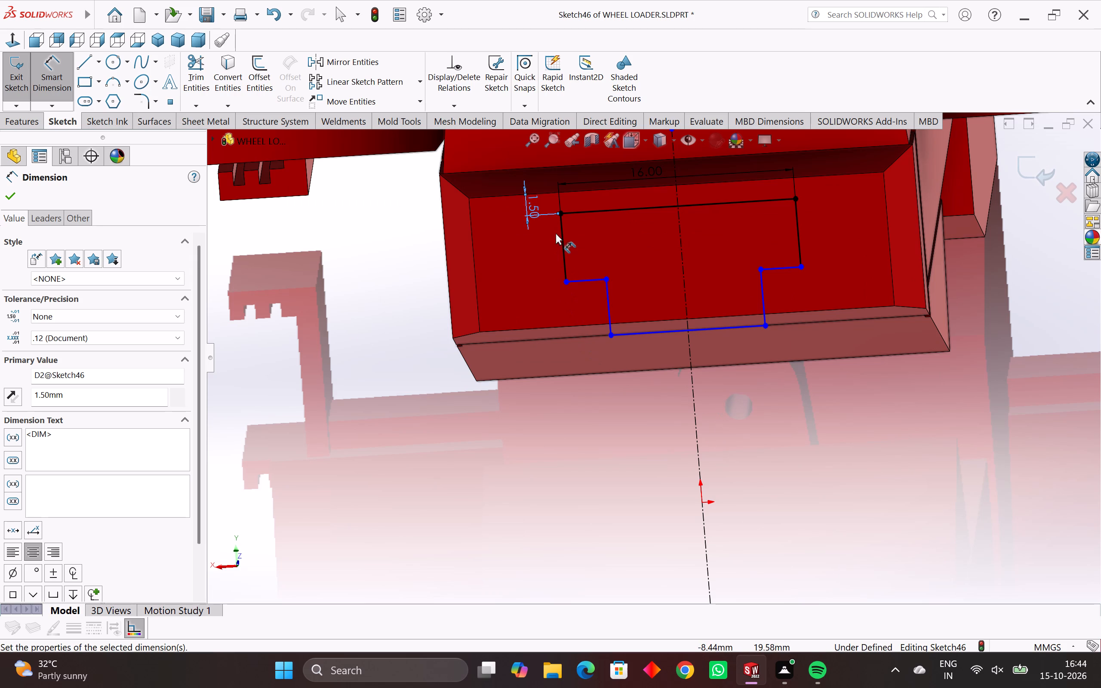
left_click(563, 242)
left_click(510, 266)
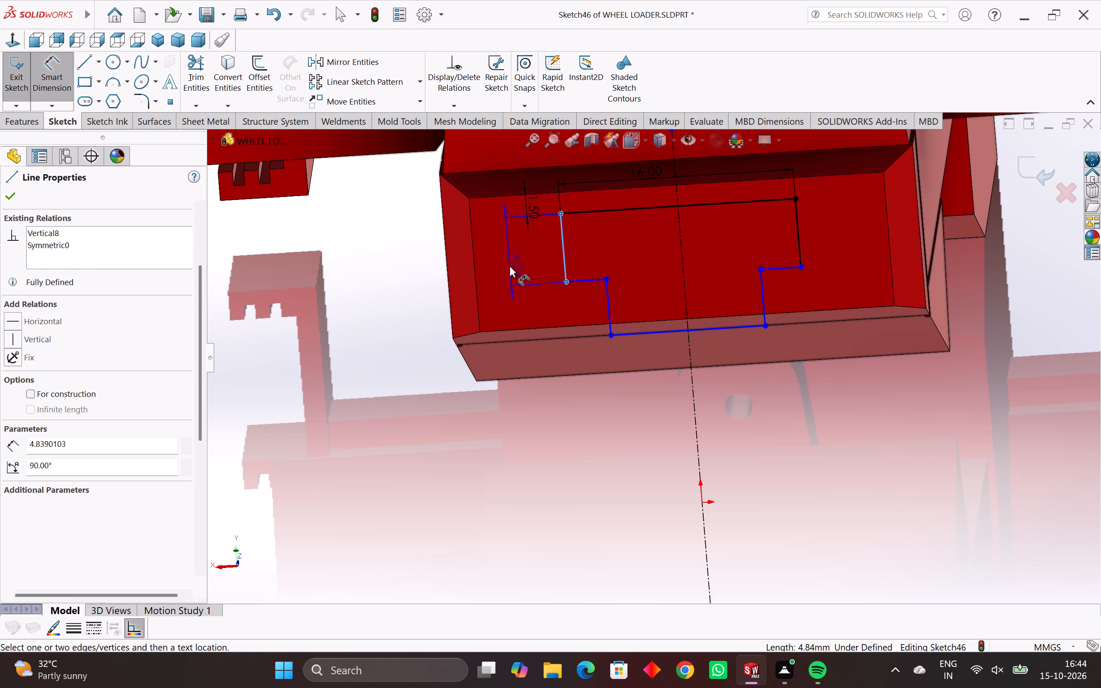
type("5.5")
key("Return")
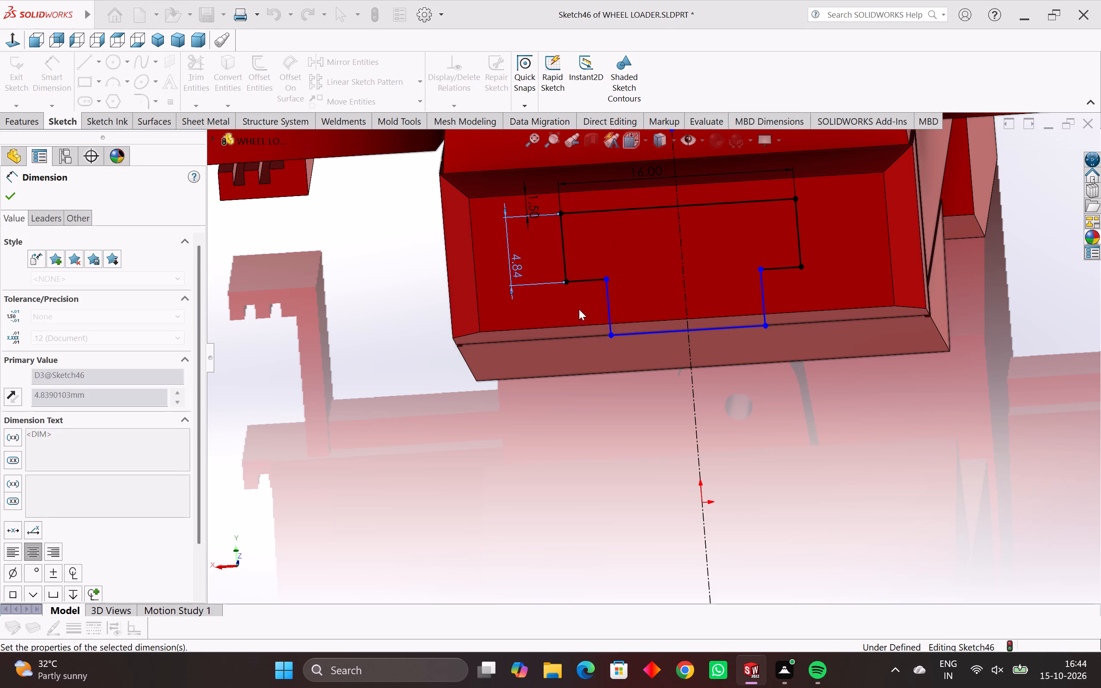
Dimension the bottom line of the T-profile's stem to 9 mm and leave the dimension command.
left_click(656, 344)
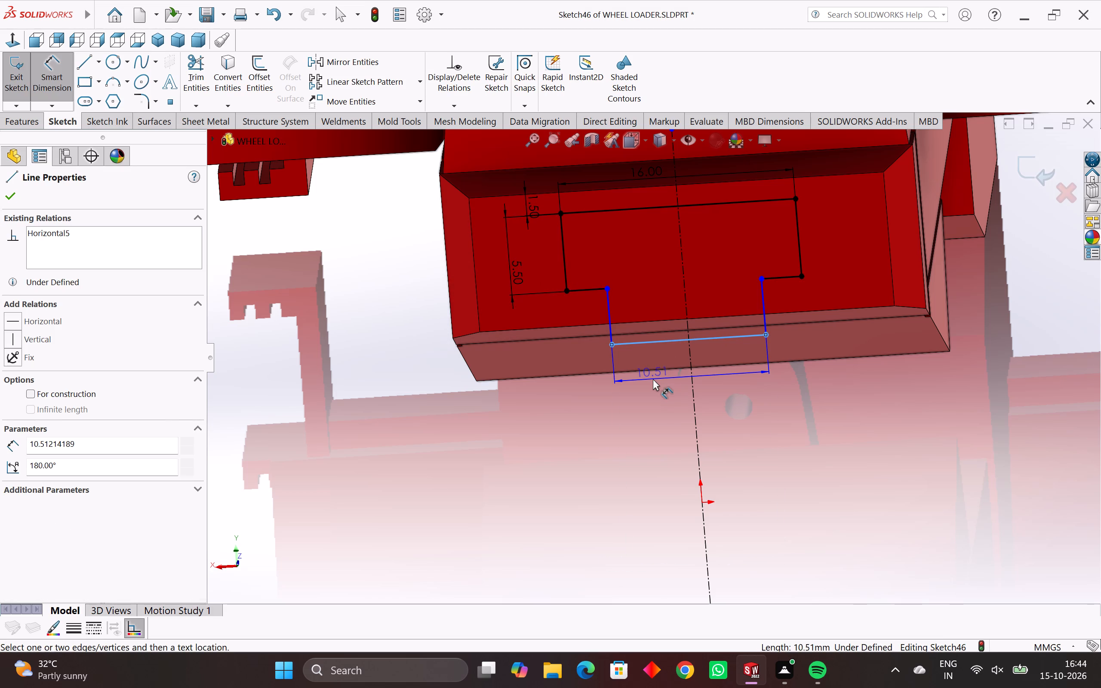
left_click(653, 379)
key("9")
key("Return")
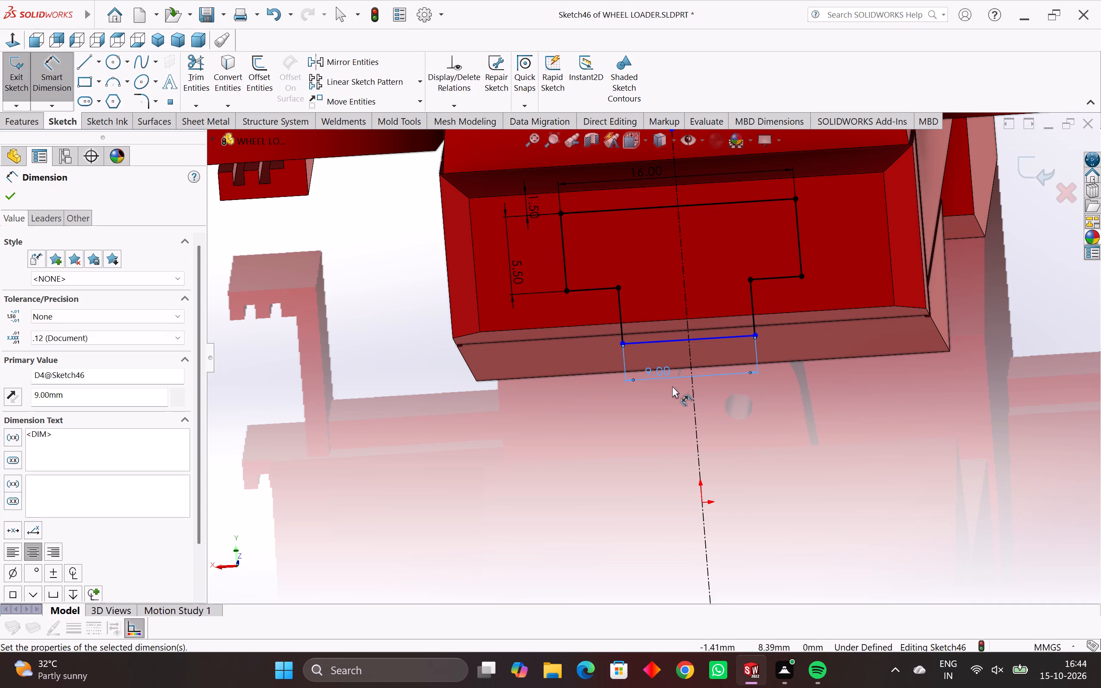
scroll(683, 329, "down", 3)
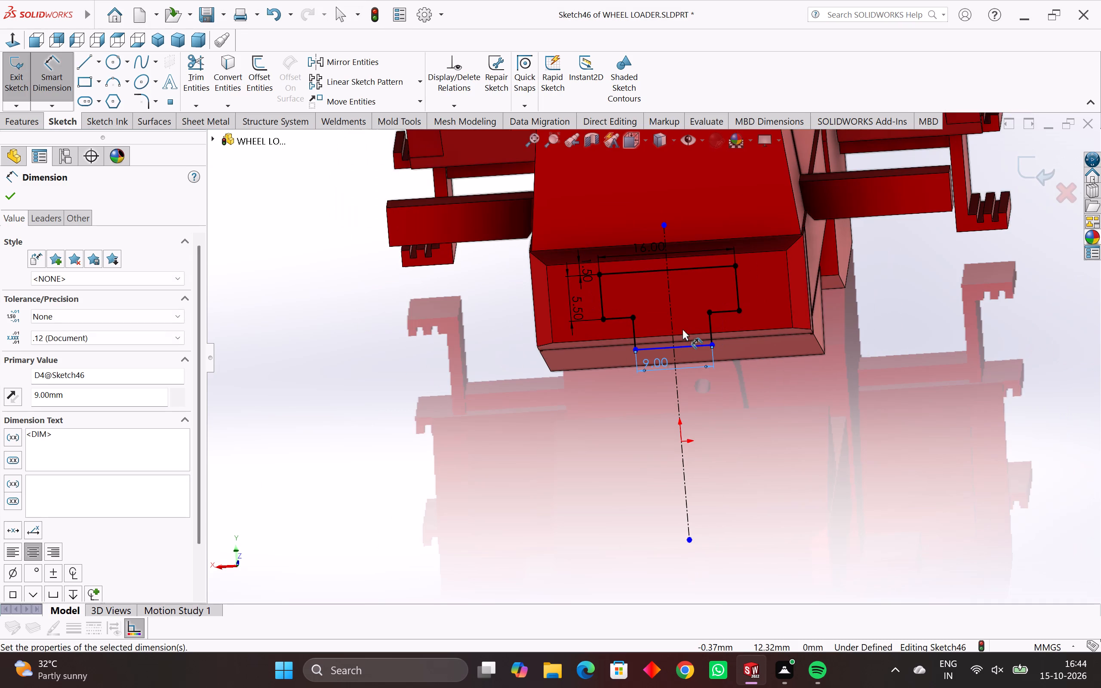
left_click(806, 451)
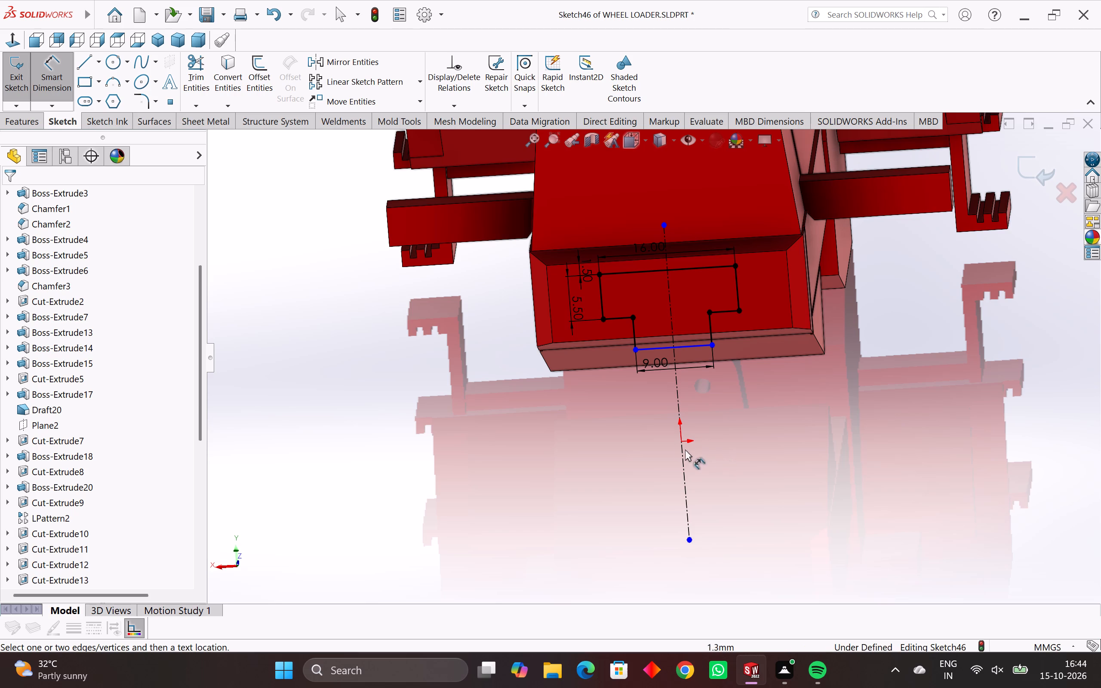
scroll(591, 398, "down", 2)
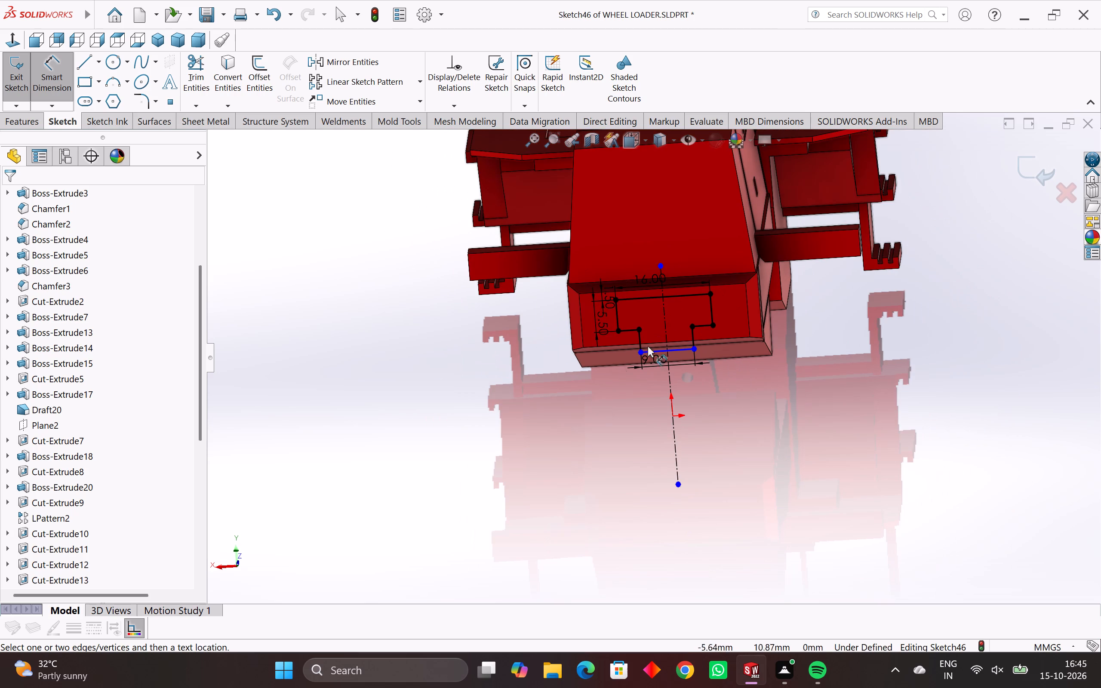
key("Escape")
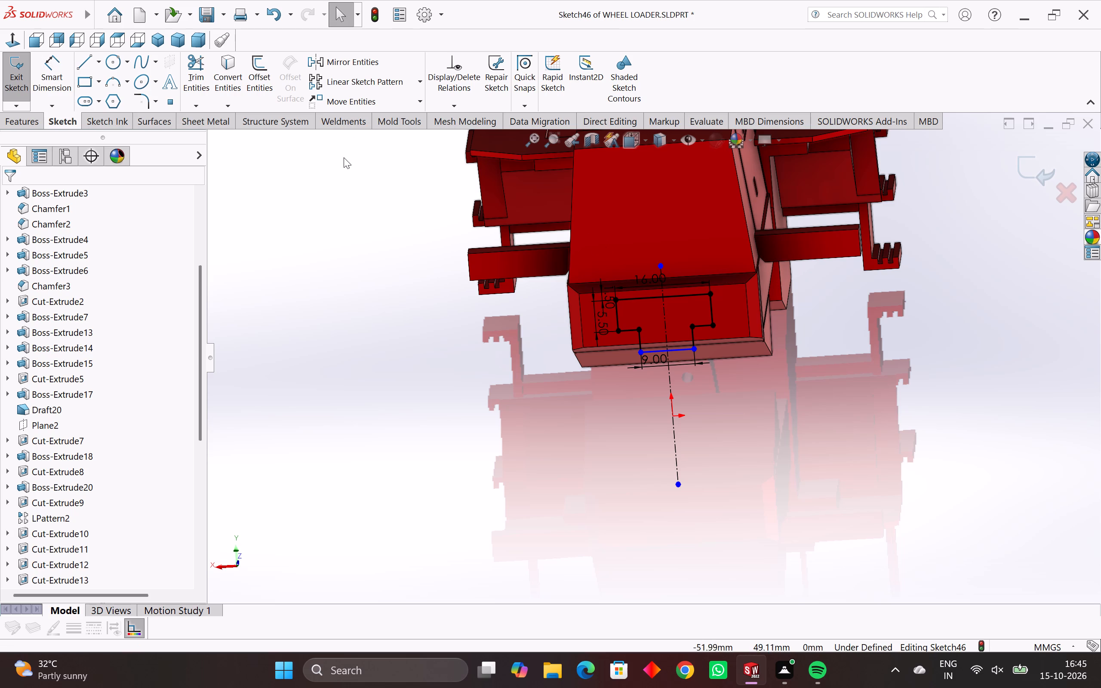
key("Escape")
key("Escape")
key("Escape")
Apply Fully Define Sketch to the selected T-profile lines and centerline, calculating the missing dimensions automatically.
left_click_drag(821, 300, 548, 375)
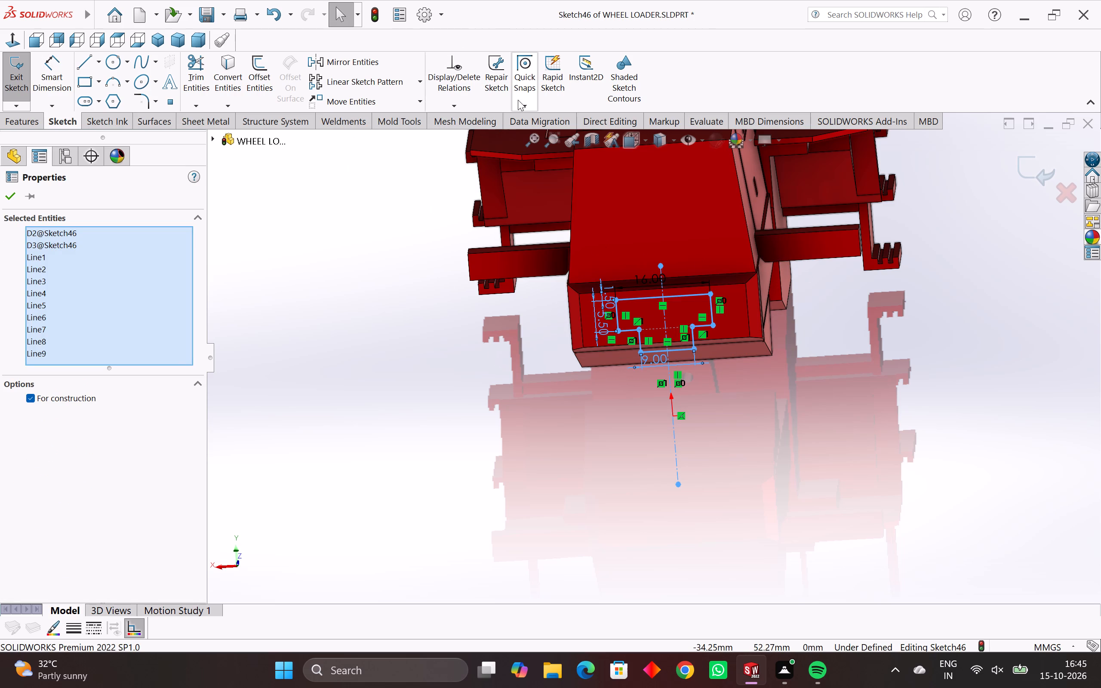
left_click(460, 104)
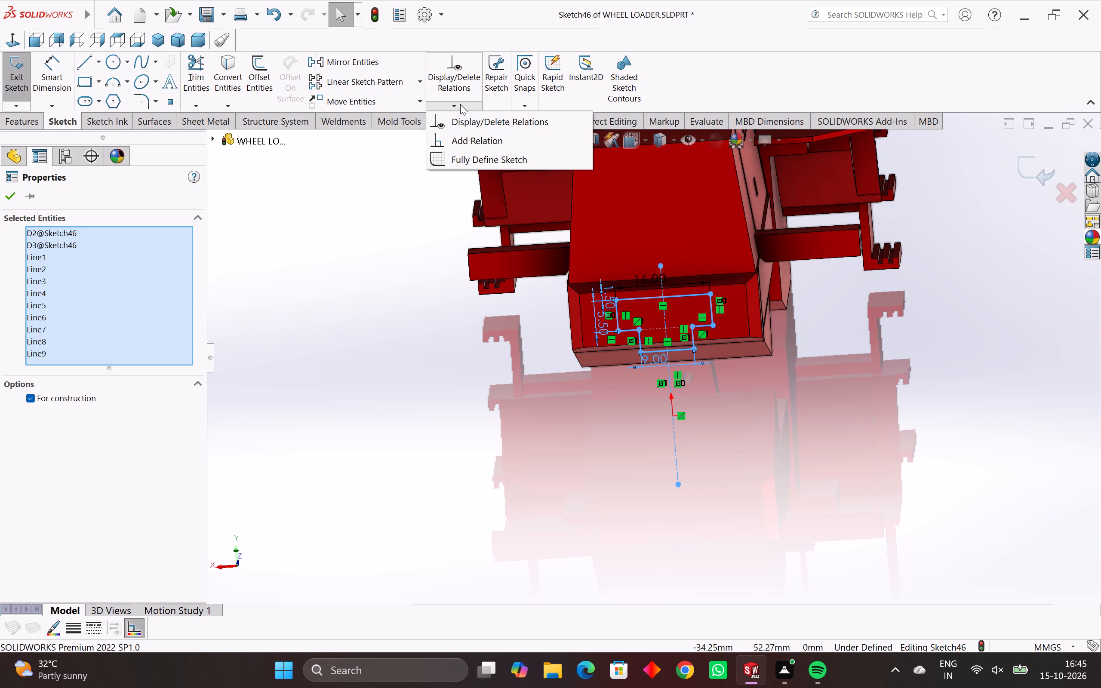
left_click(477, 163)
left_click(93, 391)
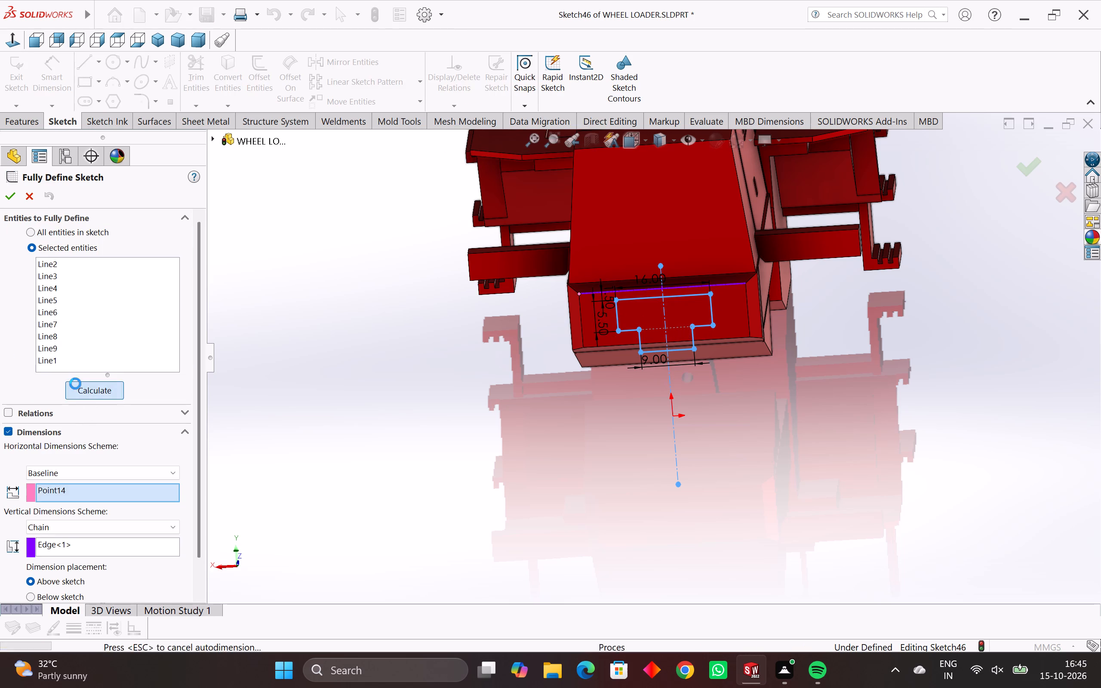
left_click(11, 196)
Extrude-cut the T-profile into the recessed end face as a blind cut 0.75 mm deep.
middle_click_drag(613, 492, 649, 494)
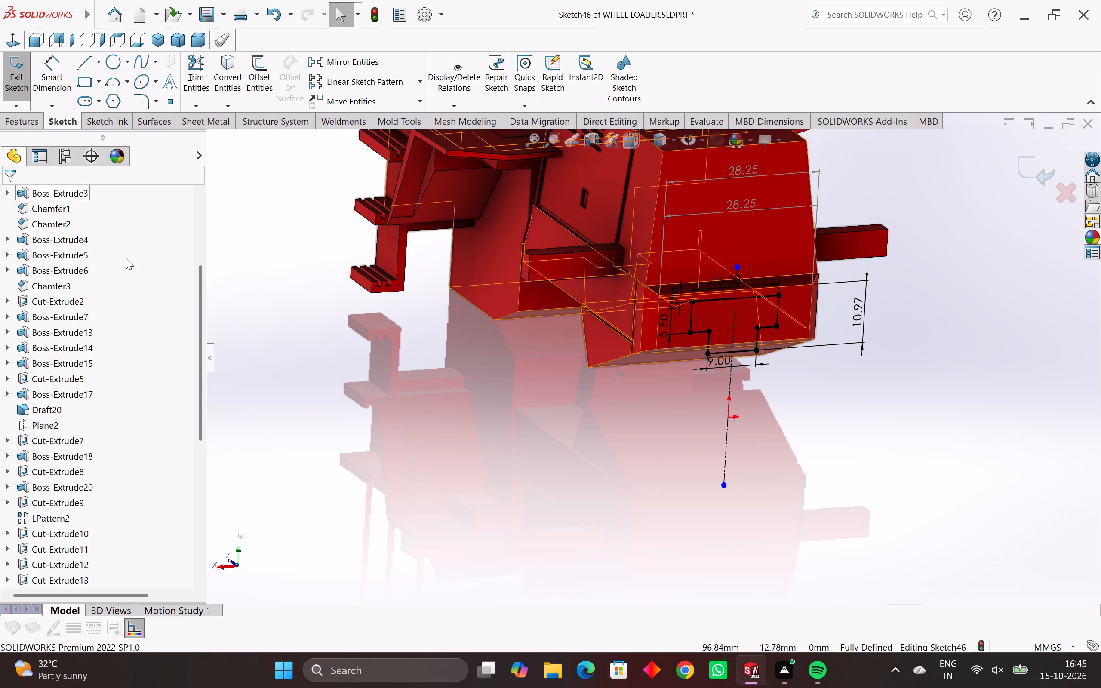
middle_click_drag(415, 384, 447, 409)
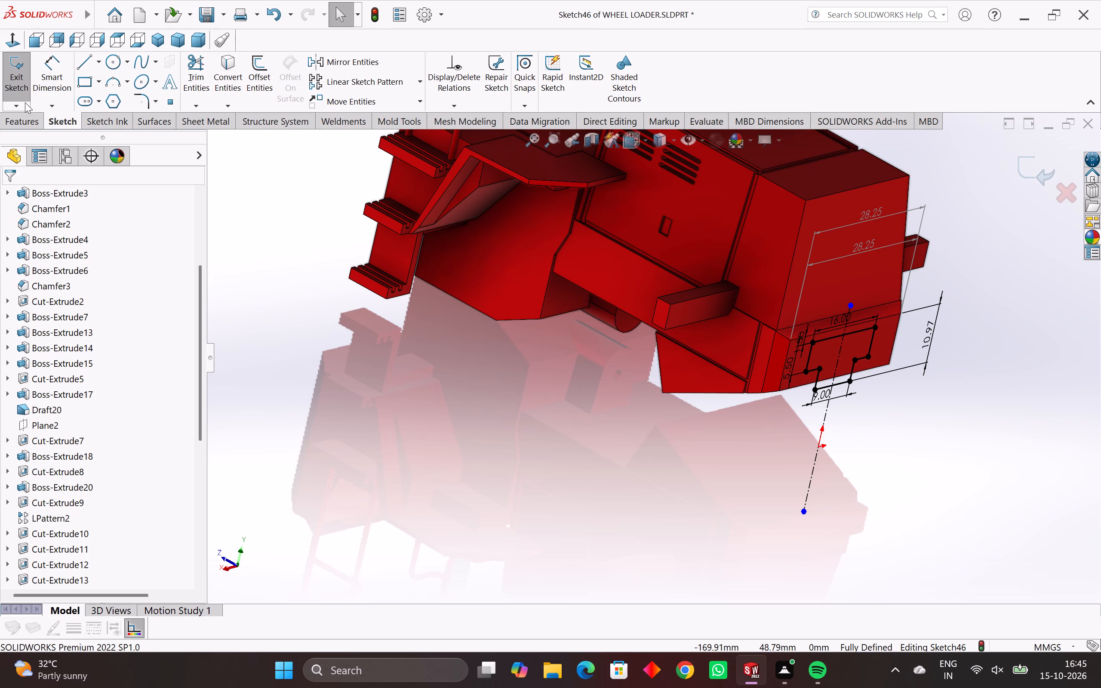
left_click(27, 123)
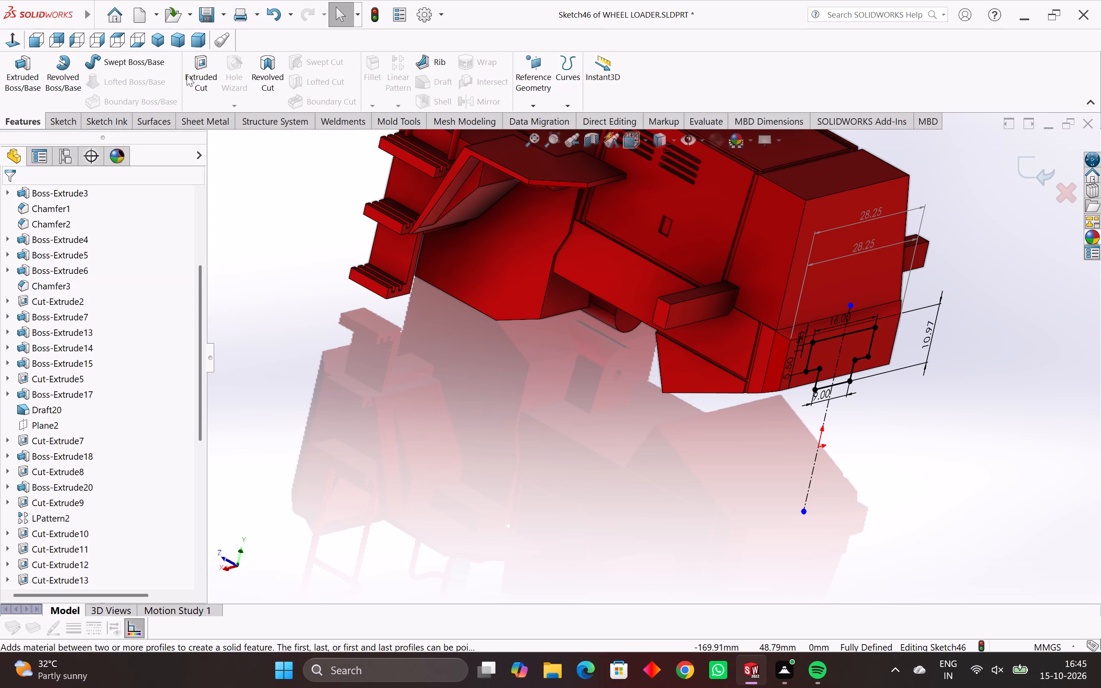
left_click(197, 65)
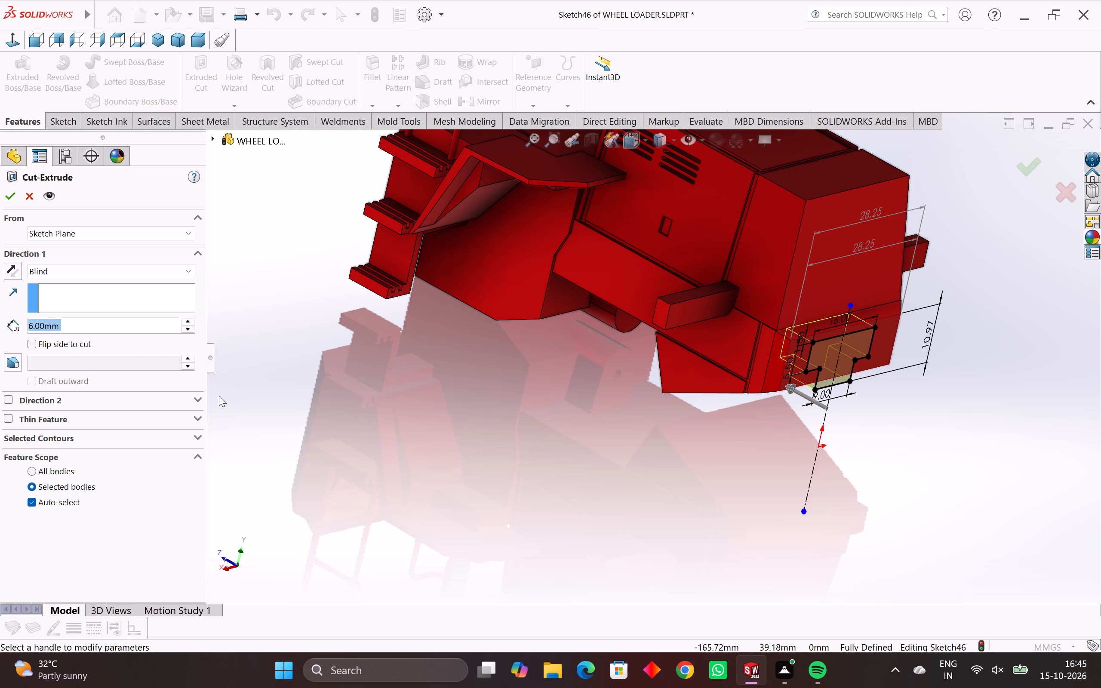
middle_click_drag(420, 477, 433, 482)
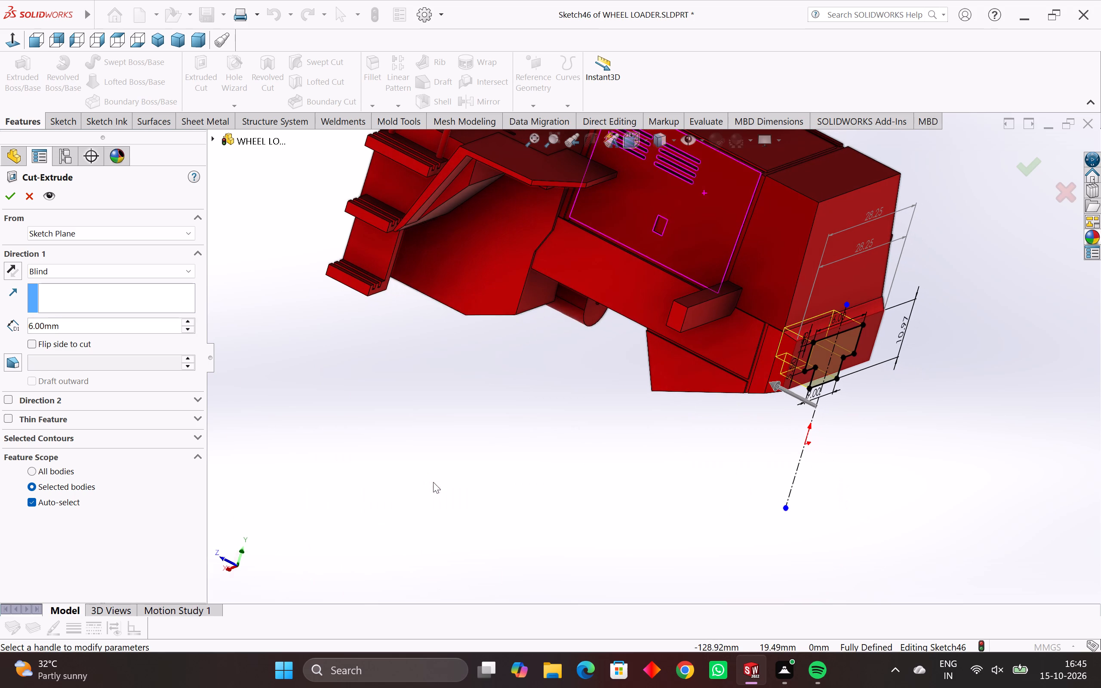
left_click_drag(66, 327, 0, 330)
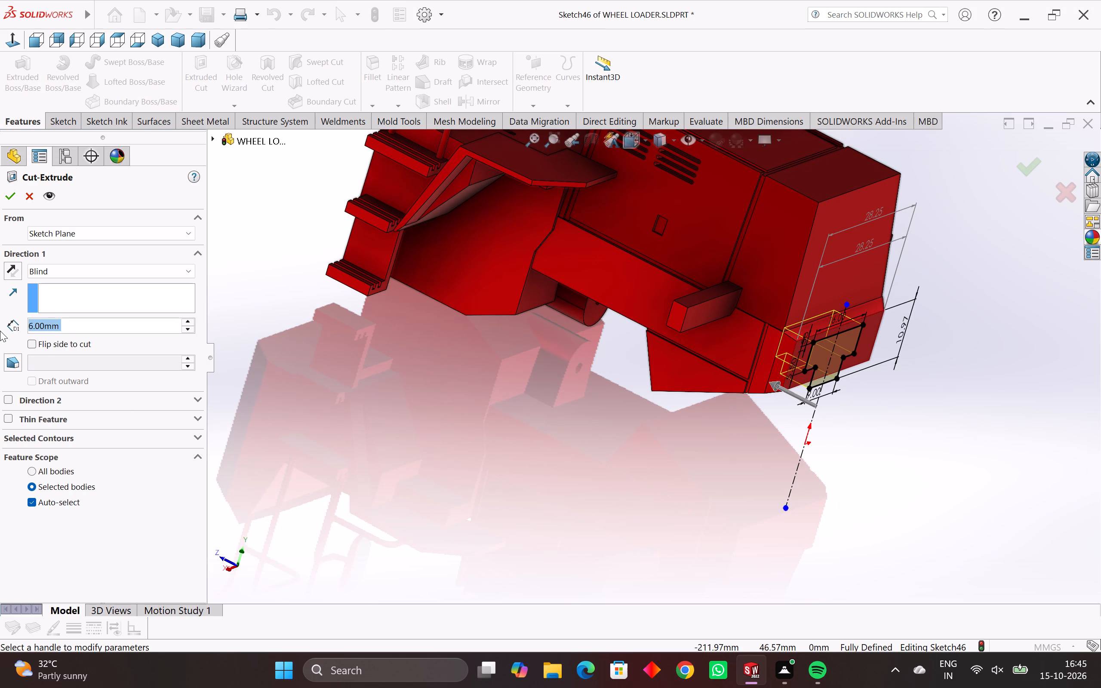
type(".75")
key("Return")
key("Return")
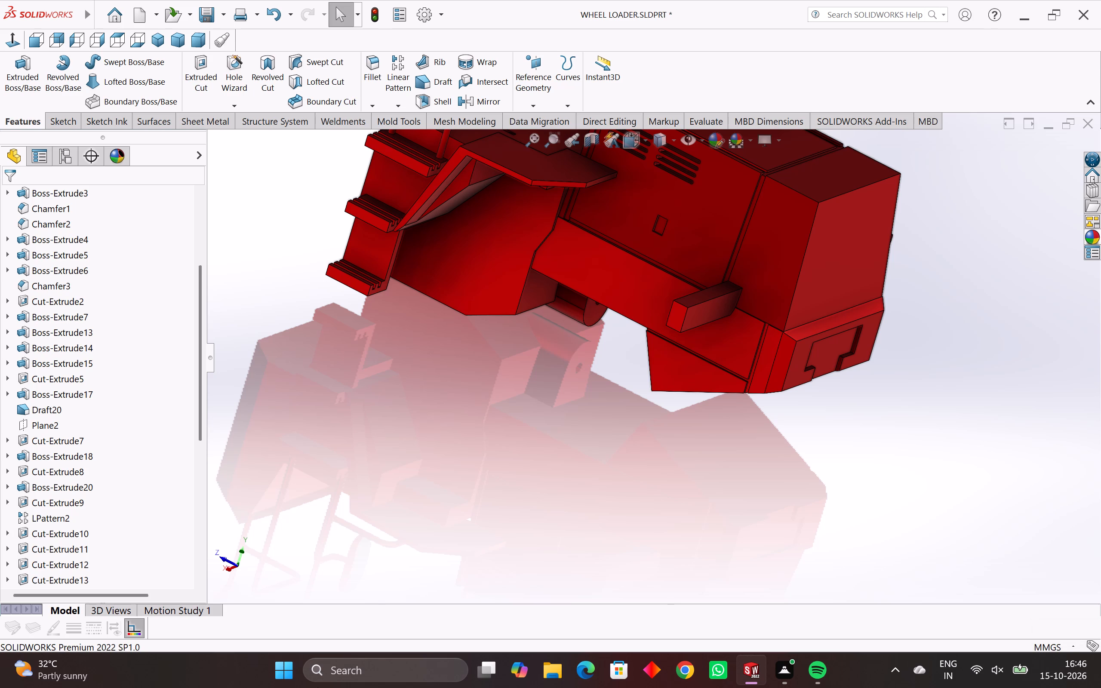
Start a sketch on the hood's sloped end face and draw a vertical centerline about 78 mm long through the origin.
middle_click_drag(699, 488, 663, 507)
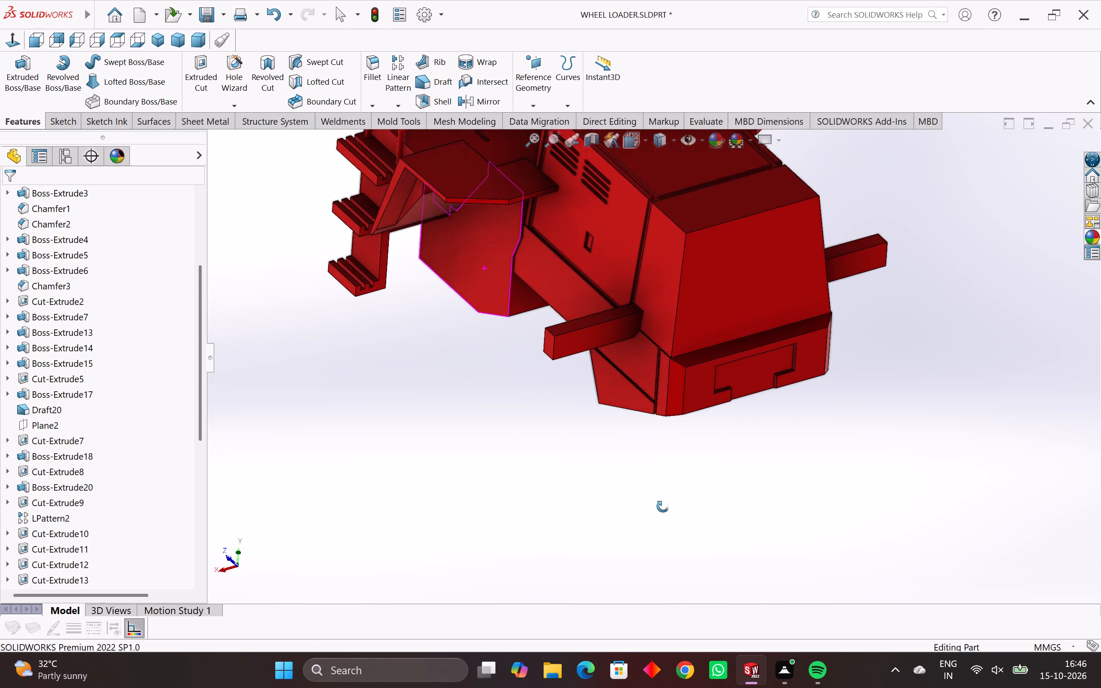
middle_click_drag(663, 507, 659, 553)
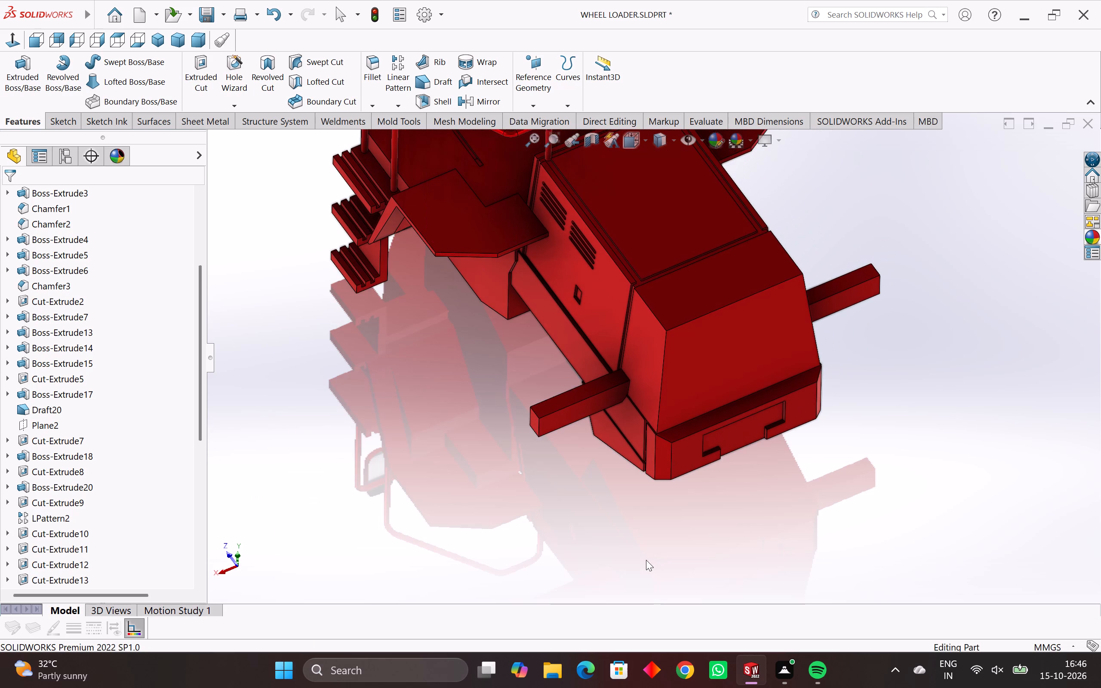
left_click(722, 382)
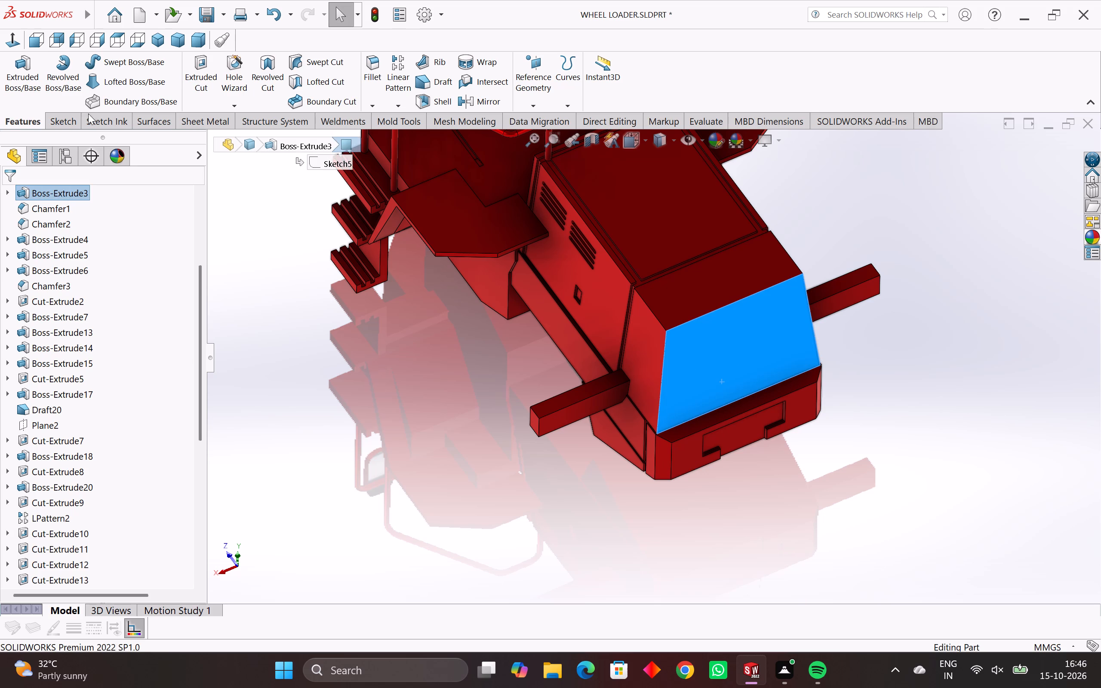
left_click(67, 123)
left_click(19, 63)
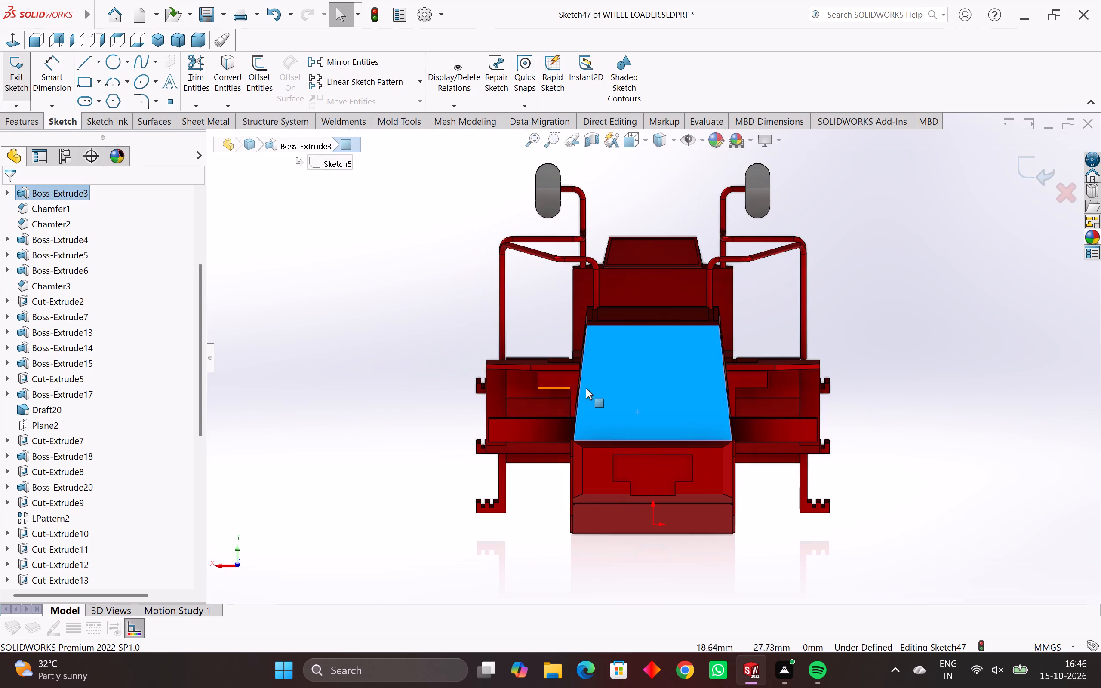
left_click(1027, 301)
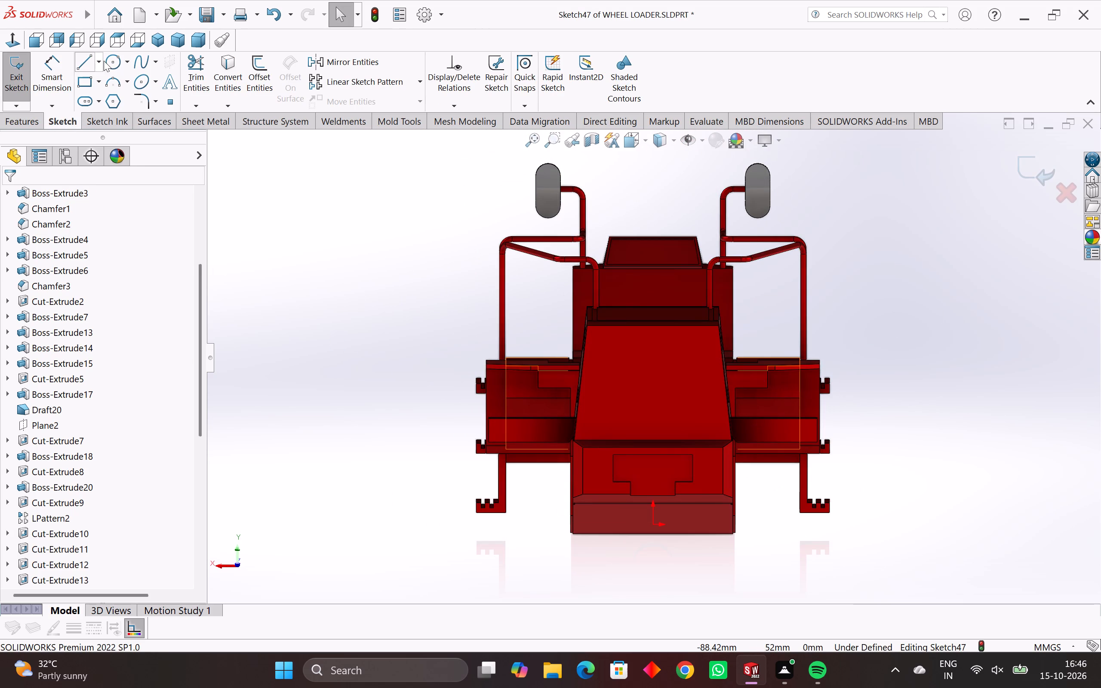
left_click(99, 58)
left_click(101, 99)
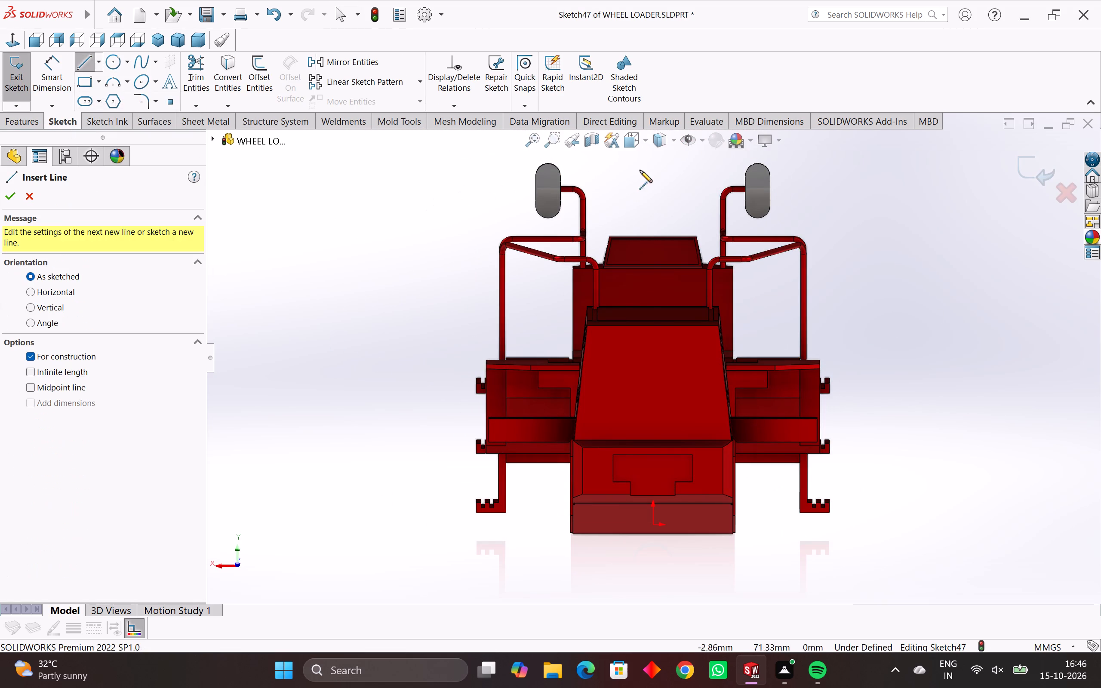
left_click(655, 176)
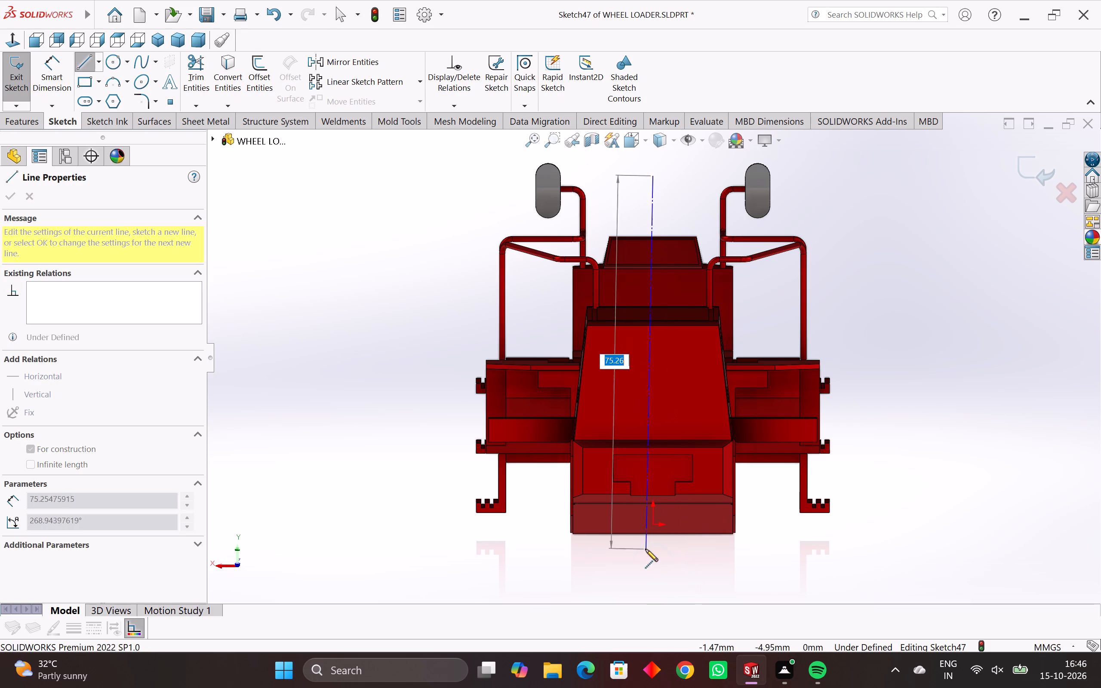
left_click(653, 565)
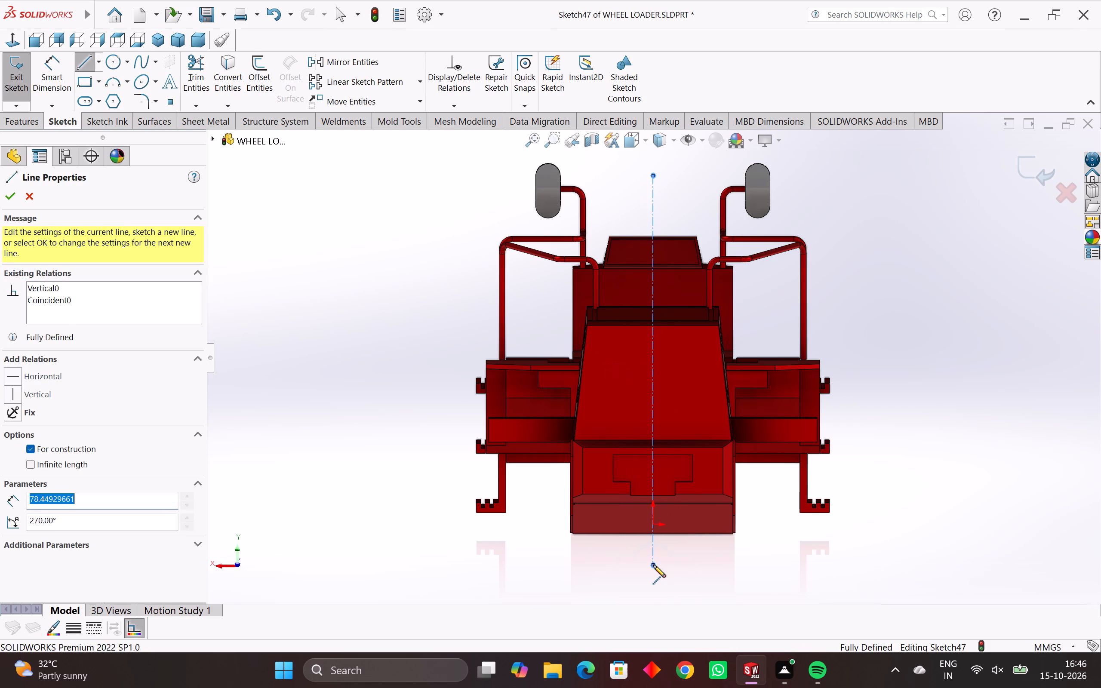
key("Escape")
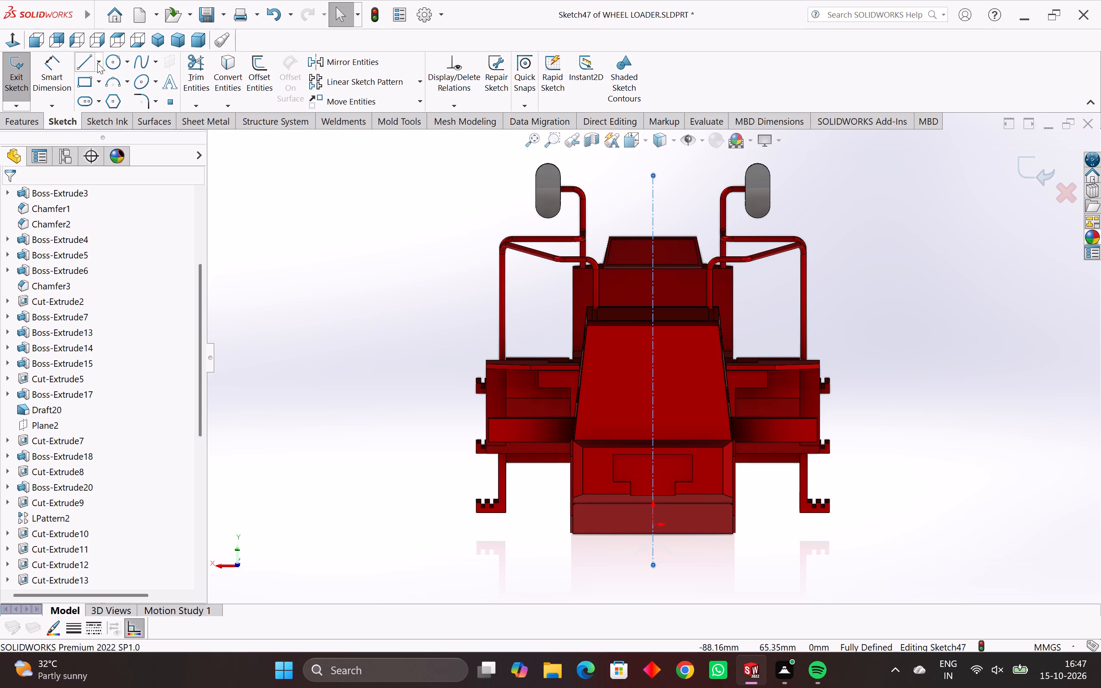
Sketch a closed trapezoid around the centerline on the sloped face, with a base about 24 mm long on the face's lower edge and sides about 18 mm long.
left_click(80, 57)
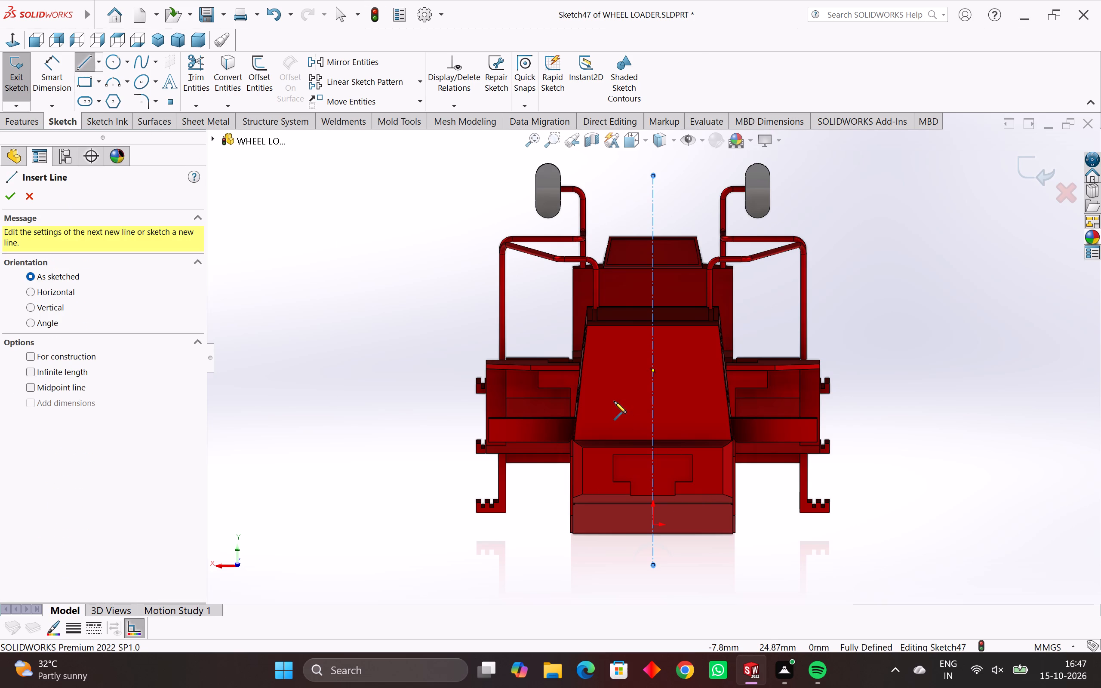
scroll(673, 381, "up", 2)
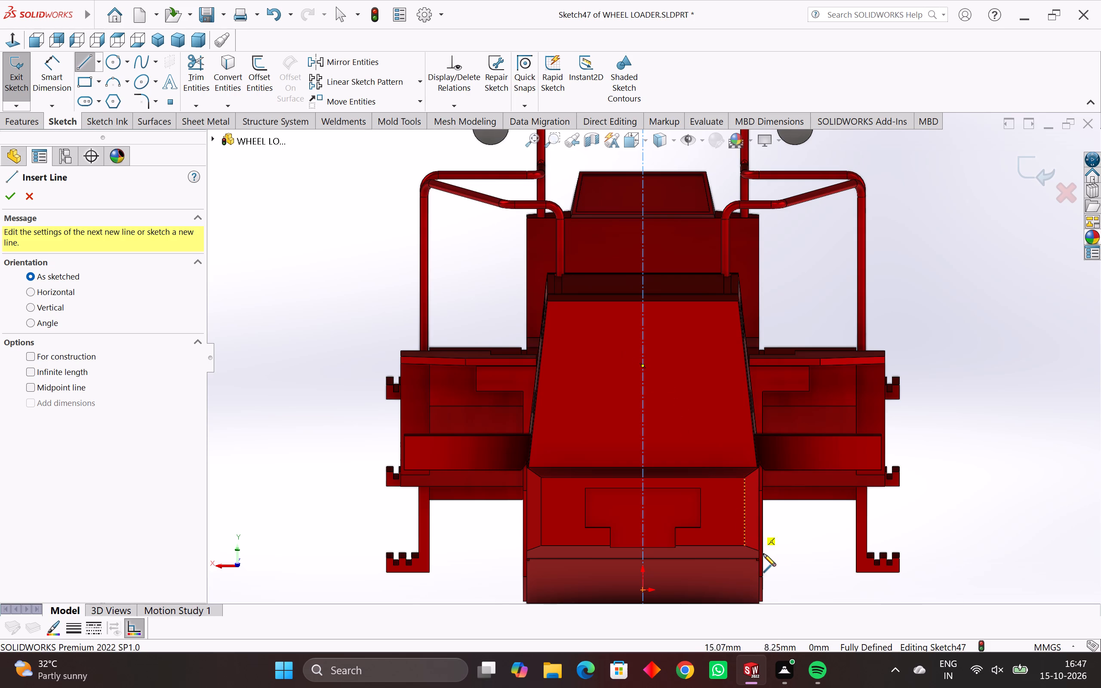
left_click(733, 466)
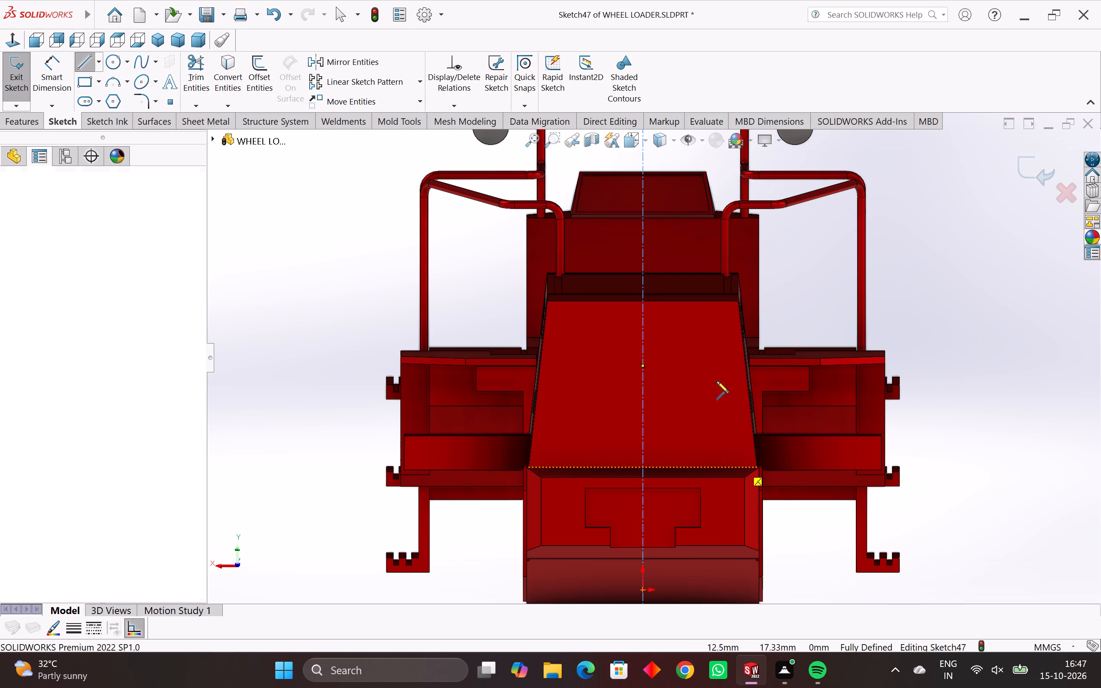
left_click(710, 341)
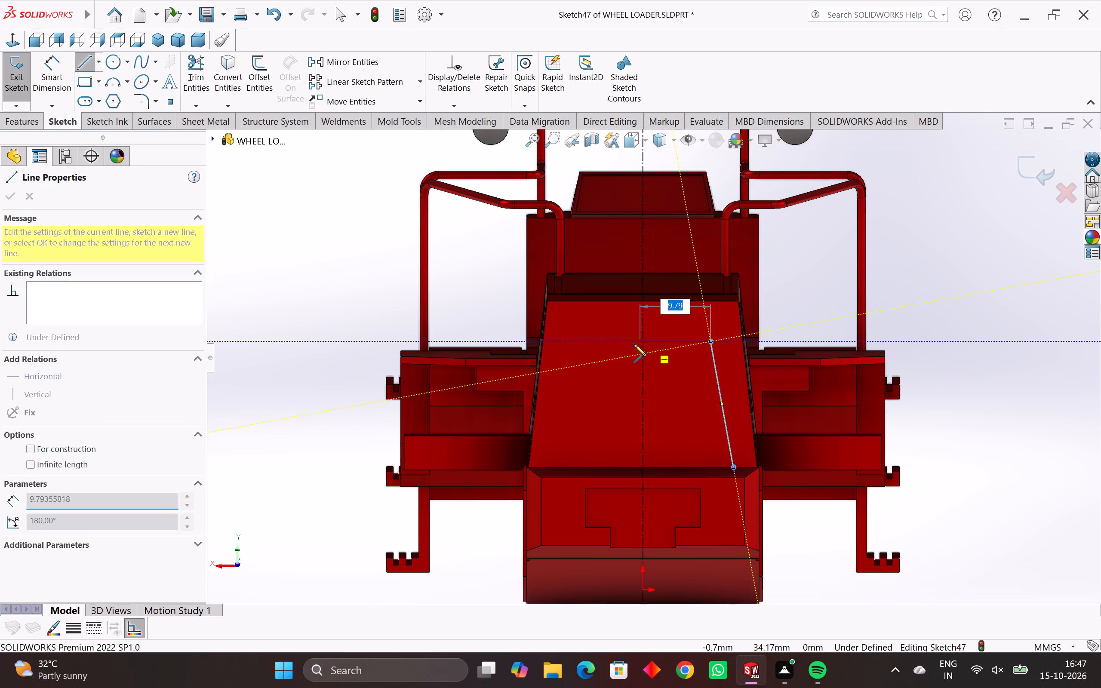
left_click(594, 341)
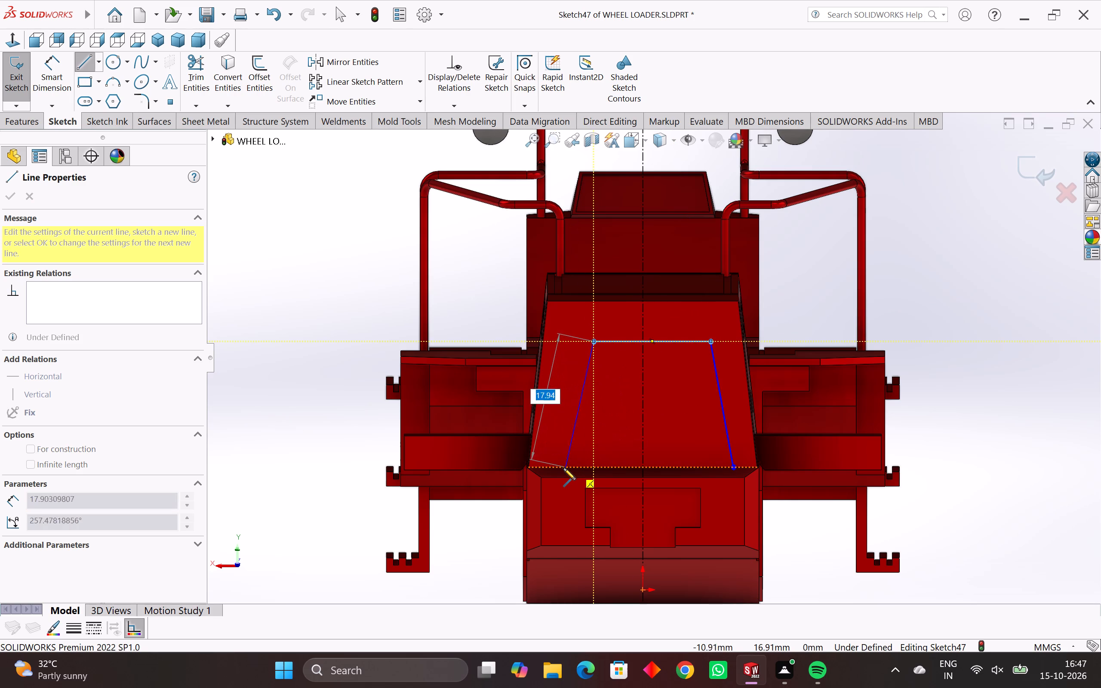
left_click(559, 467)
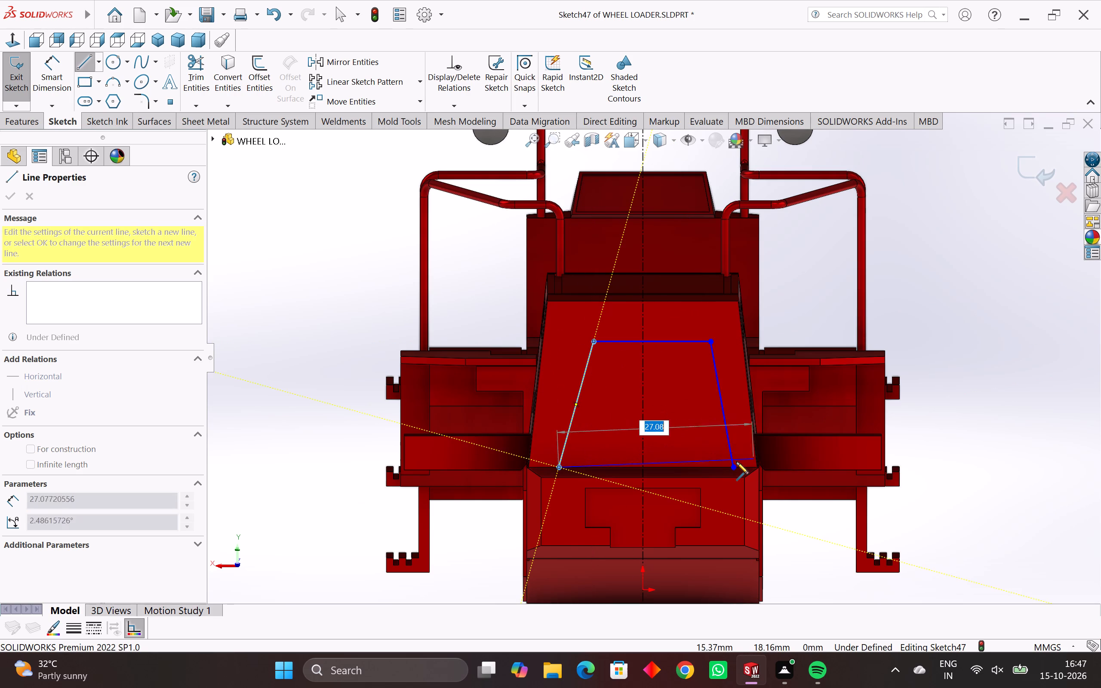
left_click(732, 467)
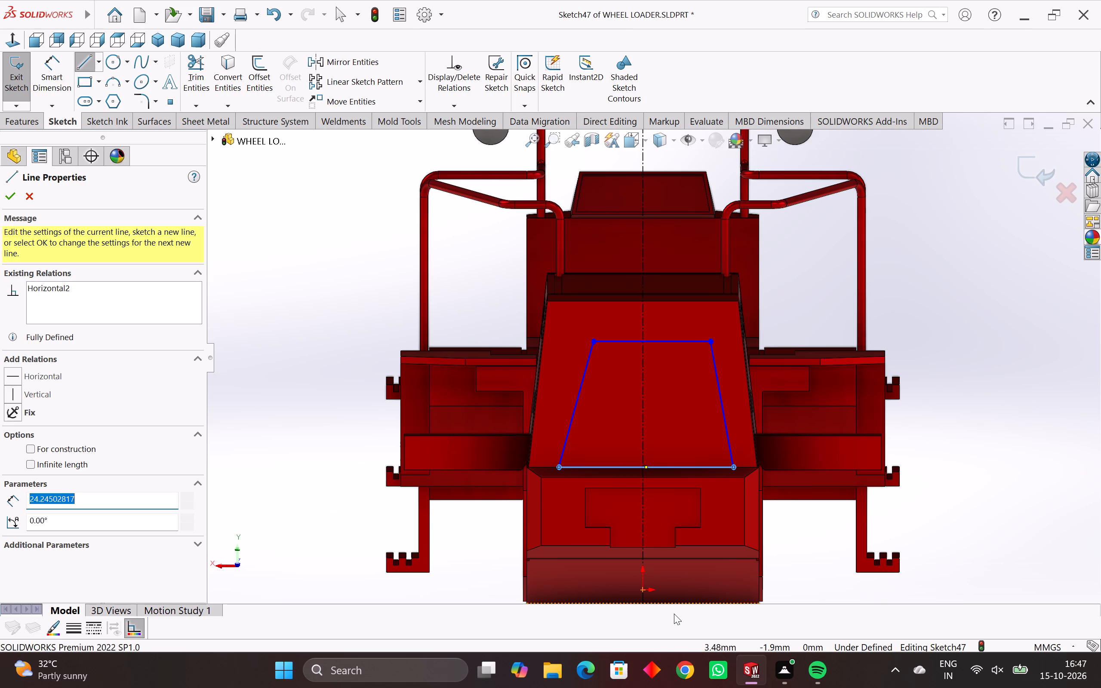
scroll(719, 604, "up", 4)
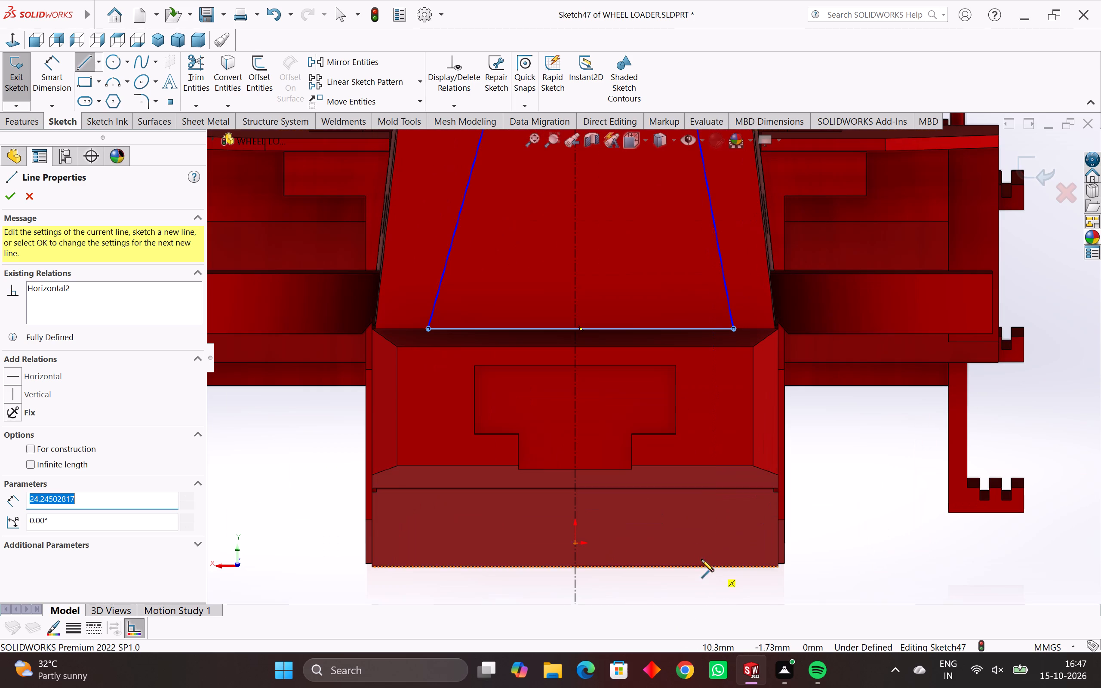
scroll(761, 230, "down", 1)
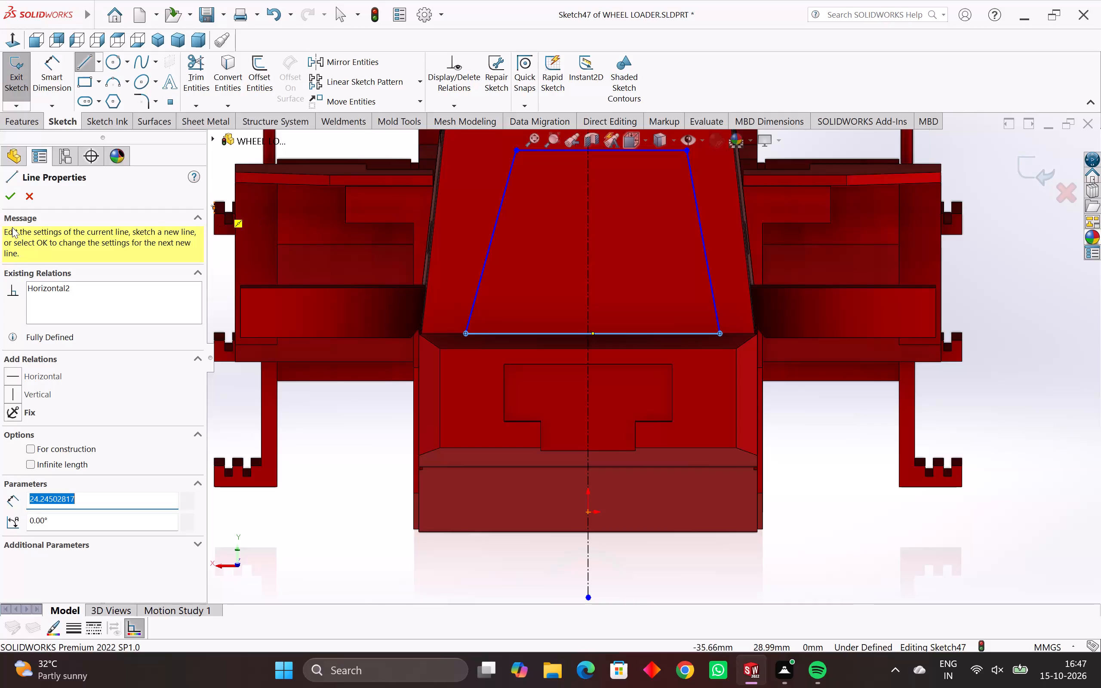
left_click(7, 196)
scroll(517, 296, "up", 2)
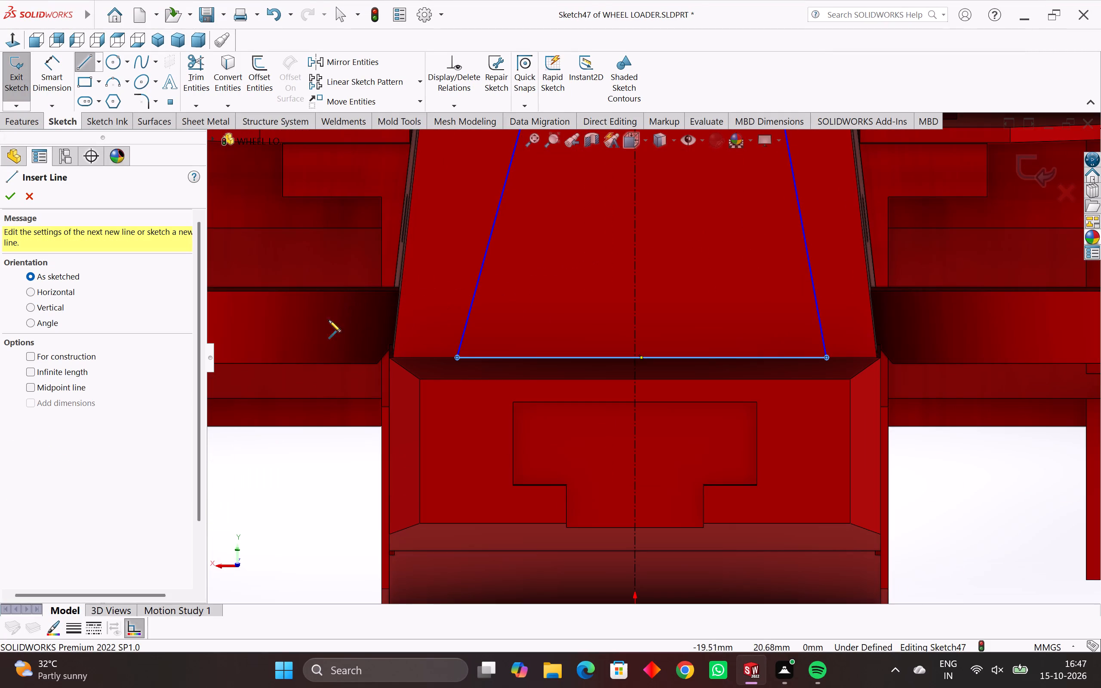
left_click(311, 504)
key("Escape")
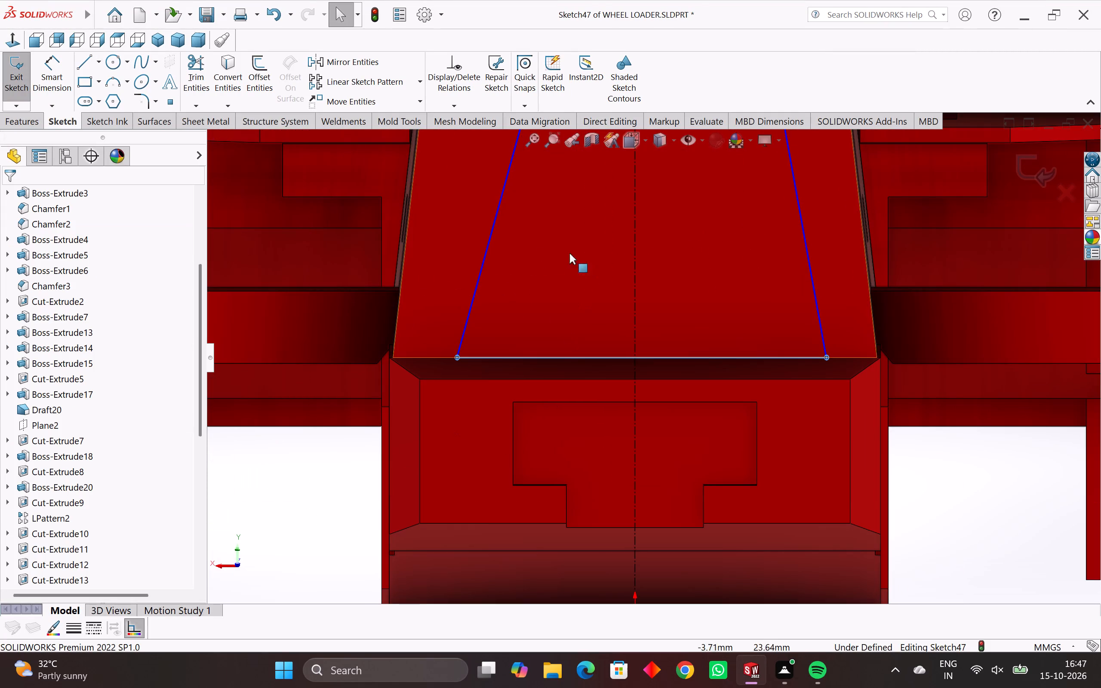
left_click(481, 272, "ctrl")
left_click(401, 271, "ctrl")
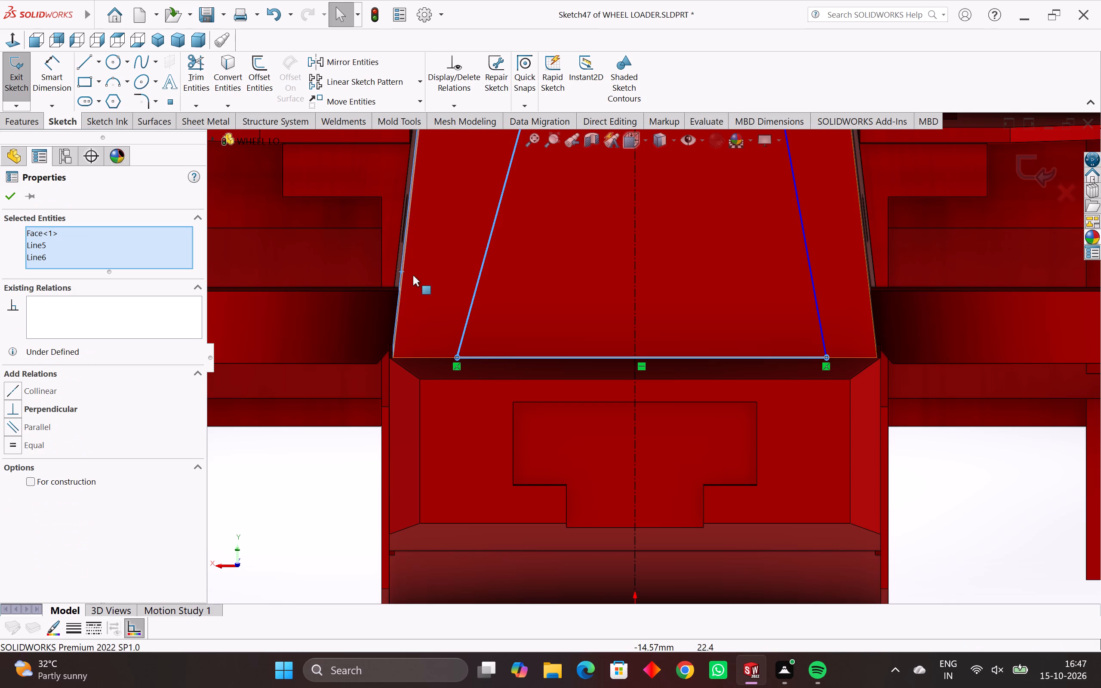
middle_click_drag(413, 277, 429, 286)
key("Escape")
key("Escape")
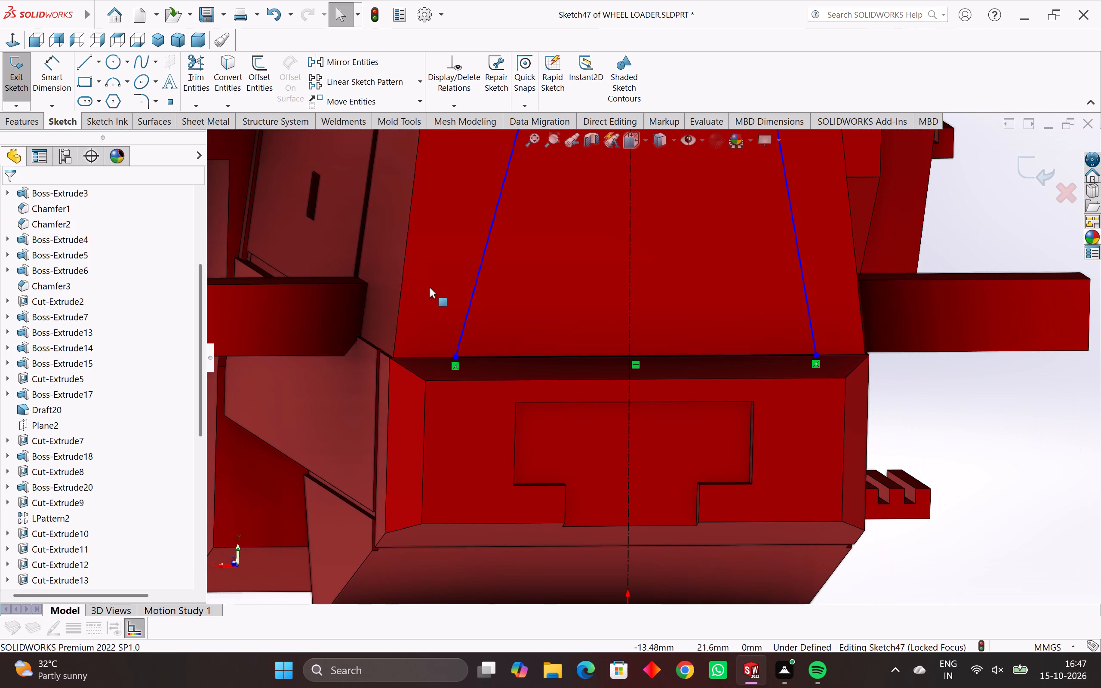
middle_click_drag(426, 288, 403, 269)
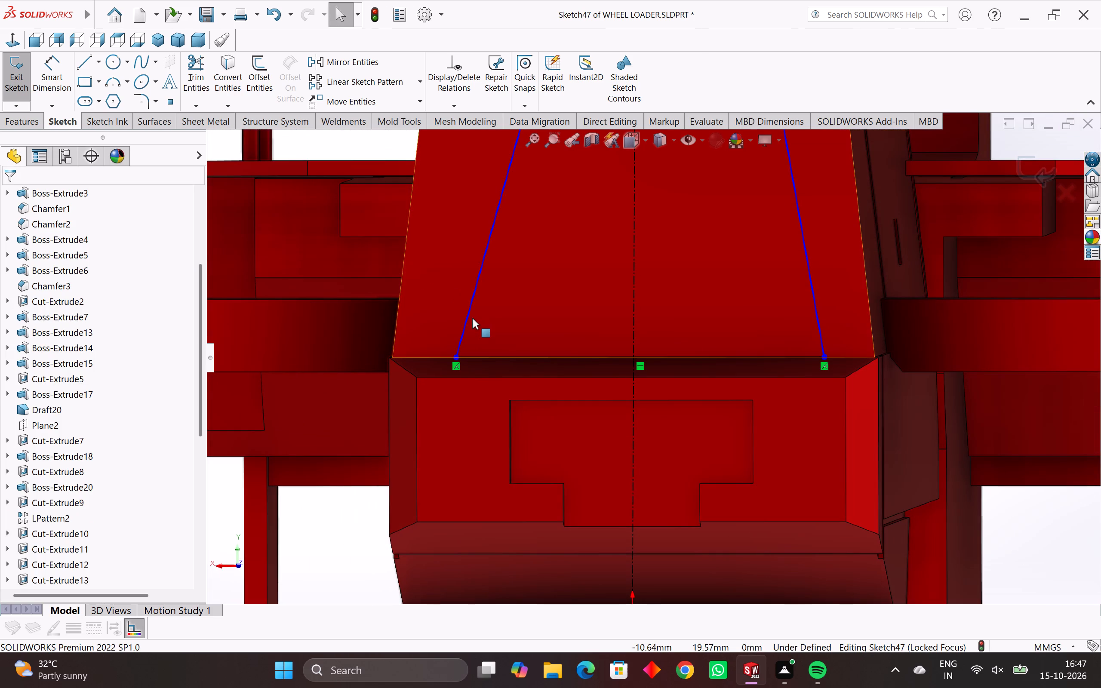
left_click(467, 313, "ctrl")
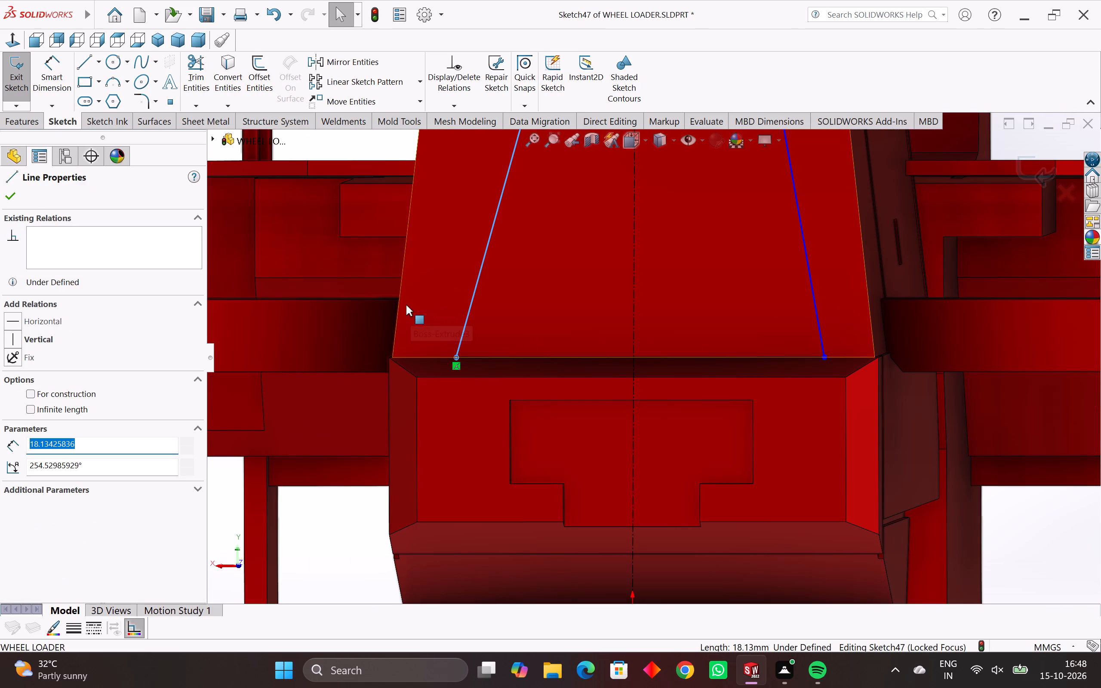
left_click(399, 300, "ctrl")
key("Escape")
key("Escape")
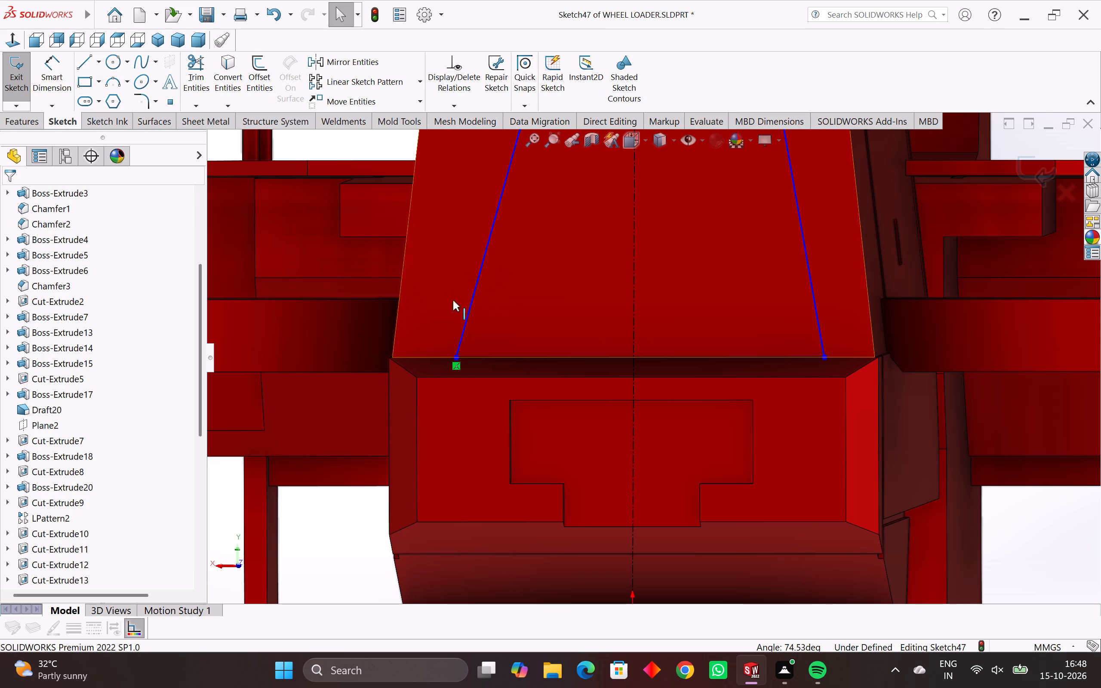
Make the trapezoid's left slanted line parallel to the adjacent left edge of the sloped face.
left_click(476, 289, "ctrl")
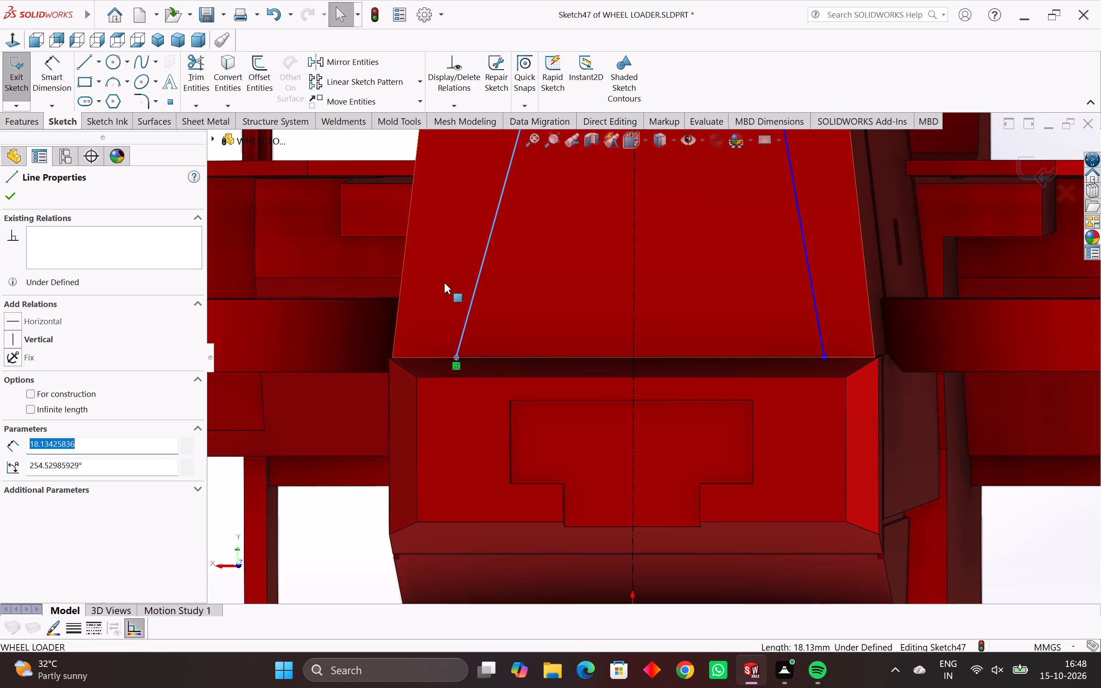
left_click(402, 280, "ctrl")
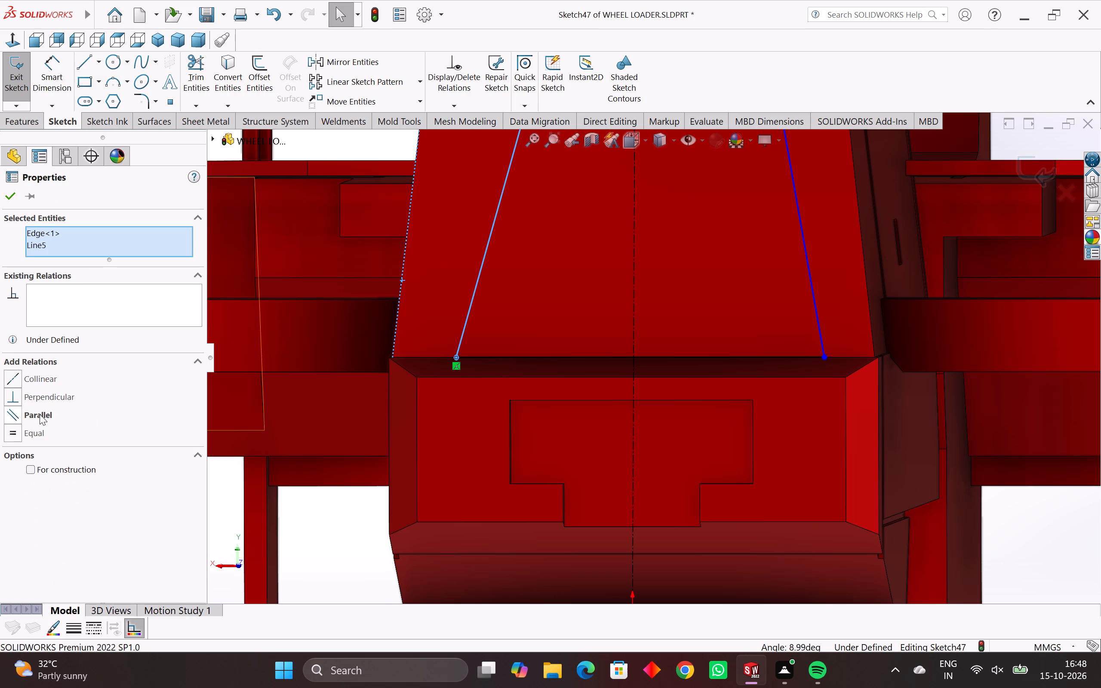
left_click(40, 414)
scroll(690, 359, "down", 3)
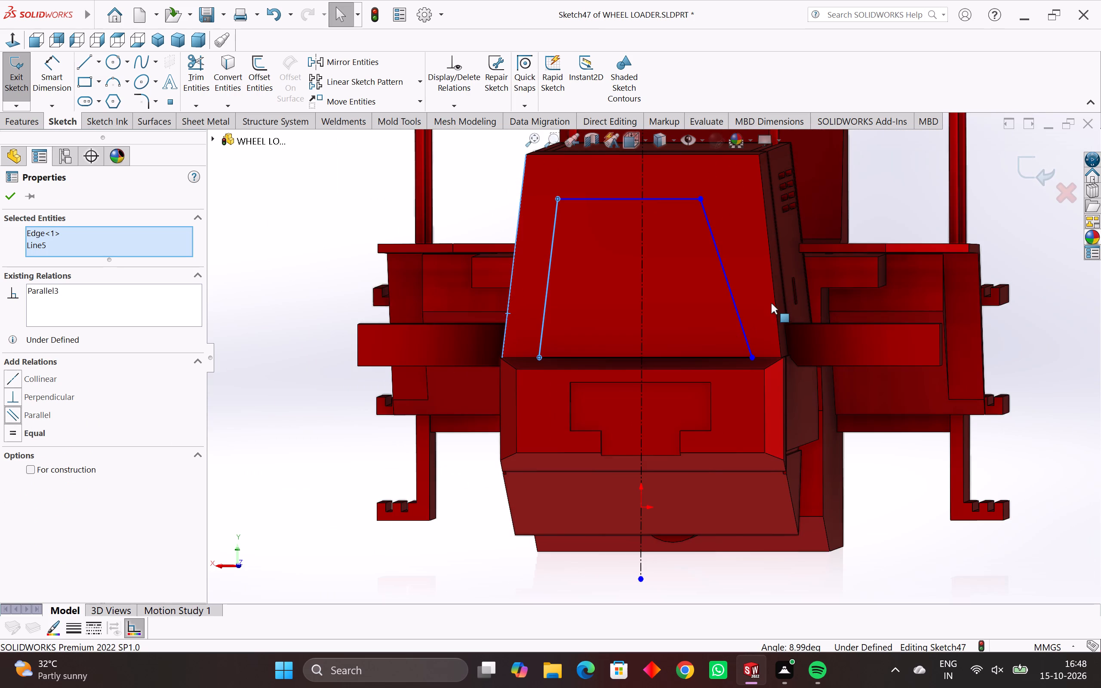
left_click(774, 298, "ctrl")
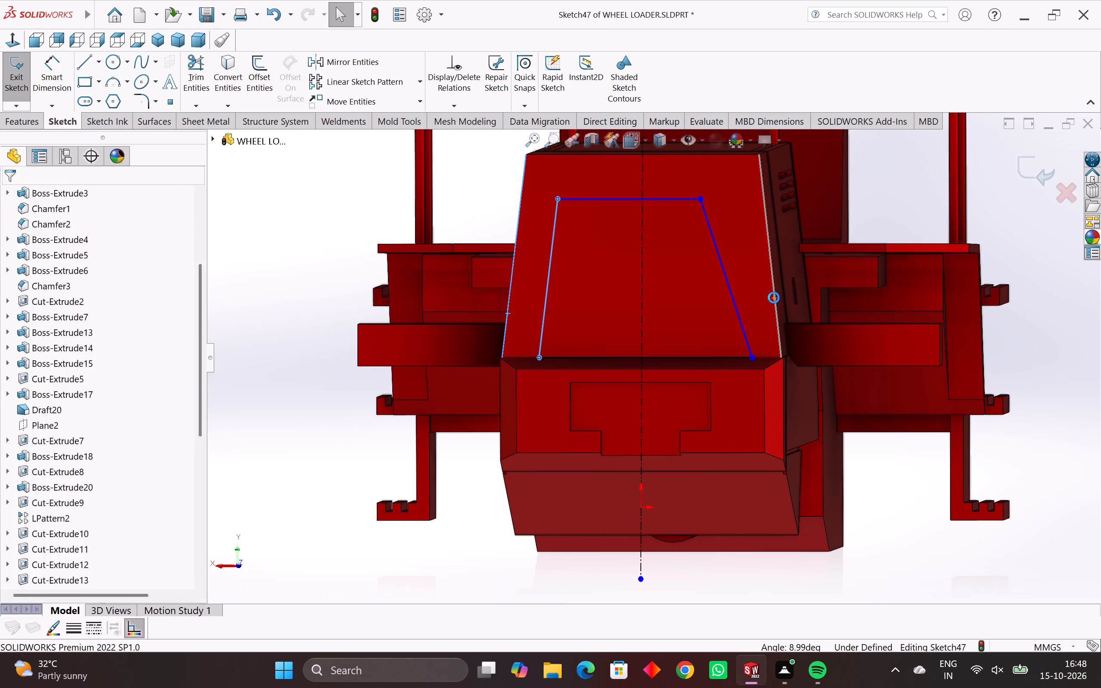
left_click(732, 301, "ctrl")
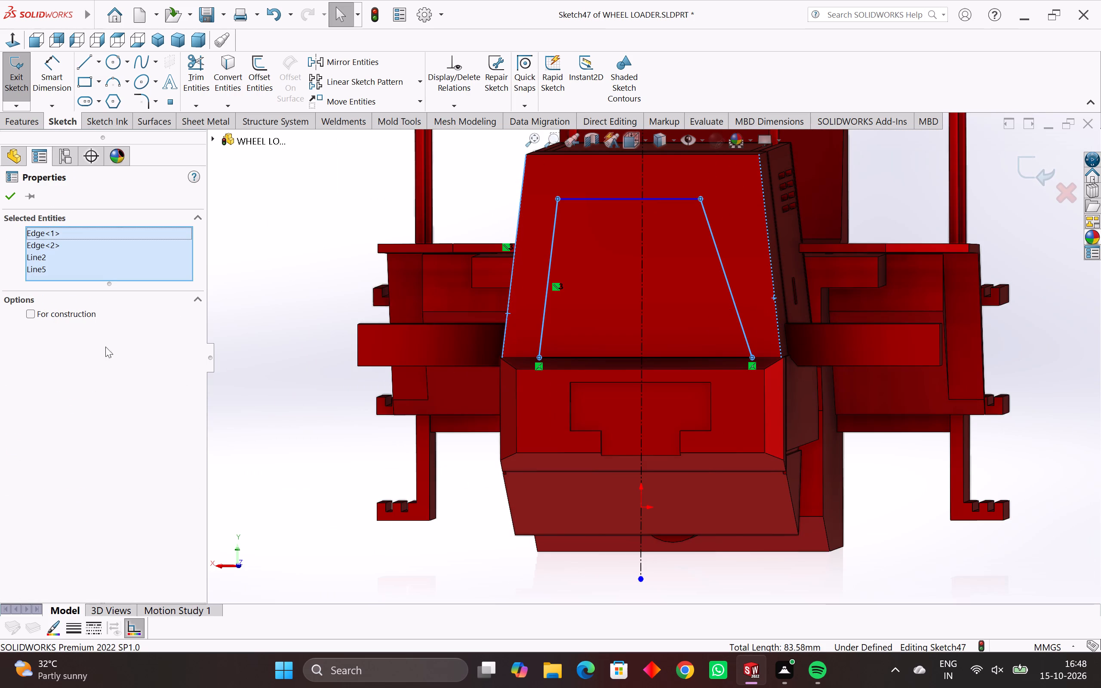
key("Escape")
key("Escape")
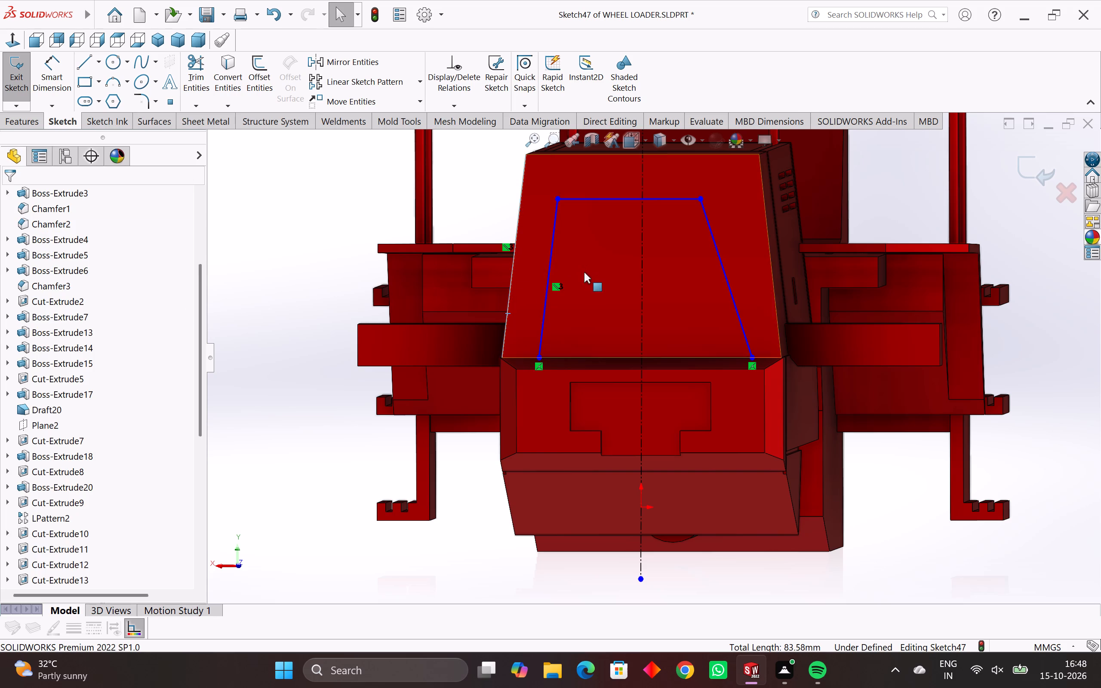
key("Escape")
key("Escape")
Make the trapezoid's right slanted line parallel to the adjacent right edge of the sloped face.
scroll(723, 304, "up", 1)
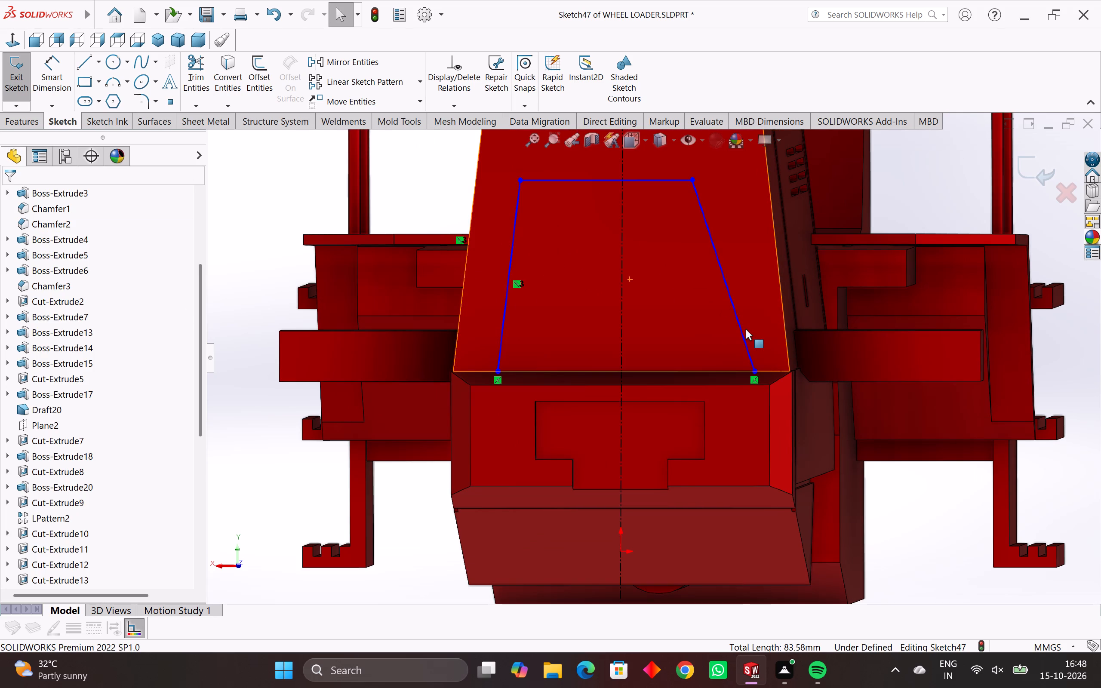
left_click(737, 319, "ctrl")
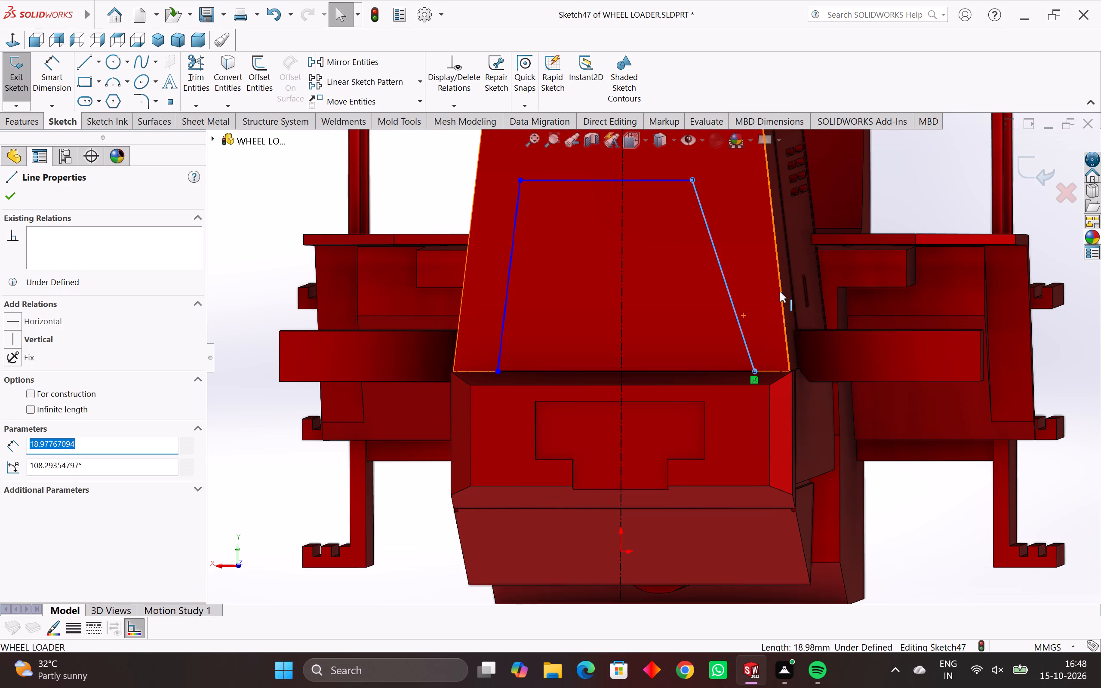
left_click(780, 292, "ctrl")
left_click(12, 413)
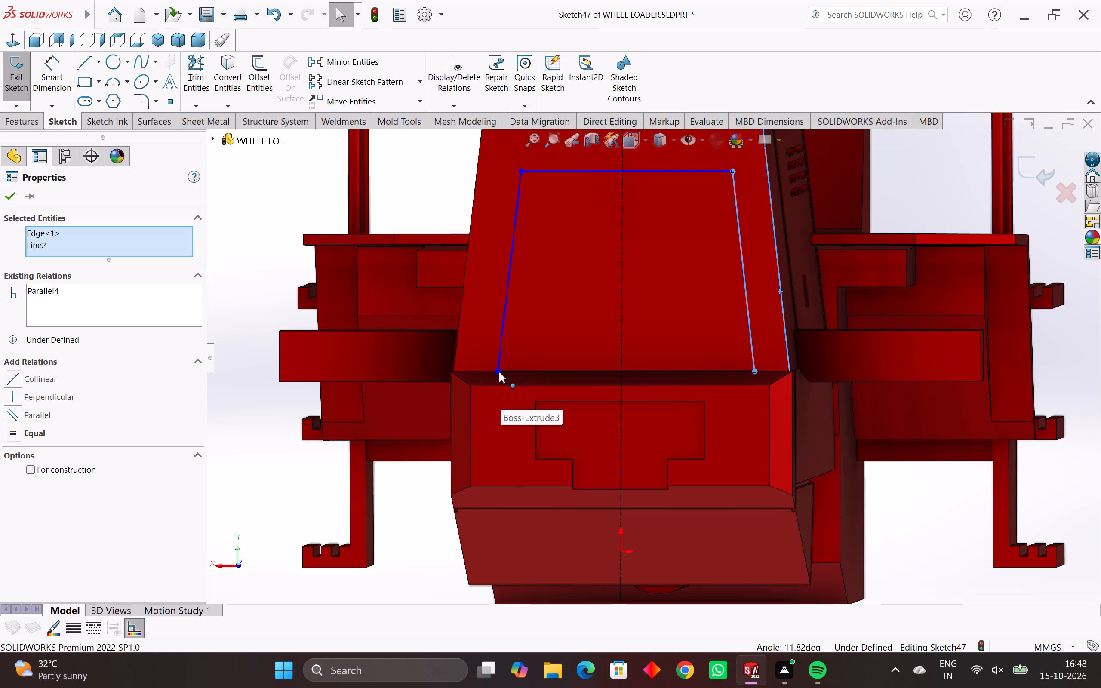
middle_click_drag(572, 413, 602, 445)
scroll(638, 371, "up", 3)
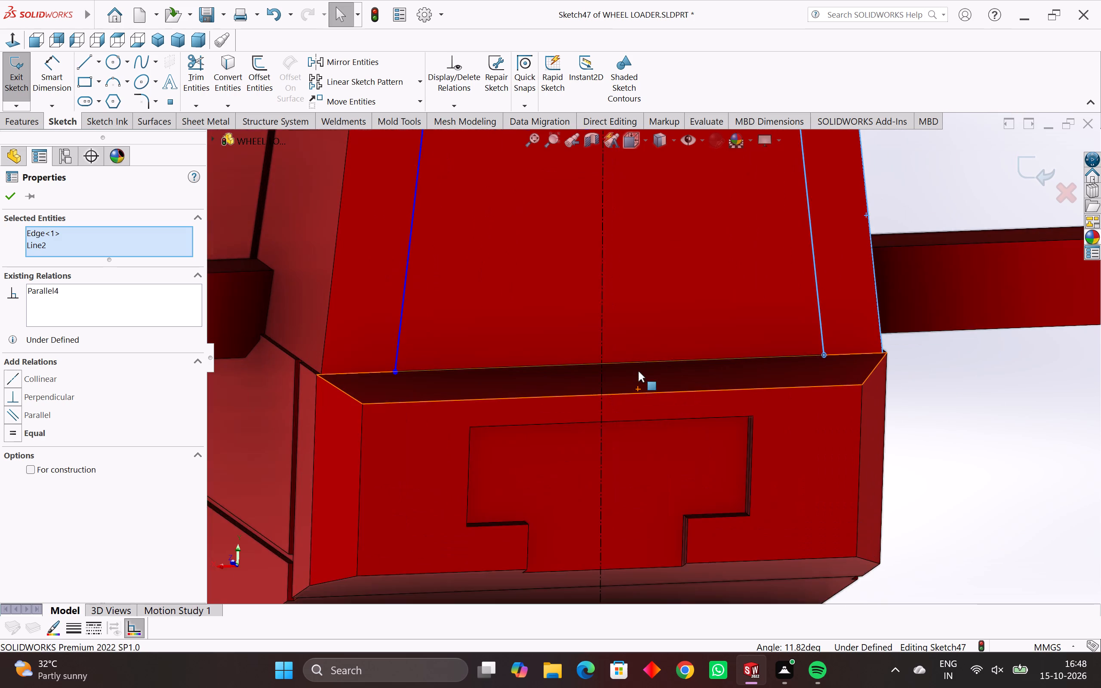
Dimension the trapezoid's left slanted line 2 mm from the adjacent left edge of the sloped face.
scroll(638, 371, "up", 1)
middle_click_drag(638, 371, 635, 396)
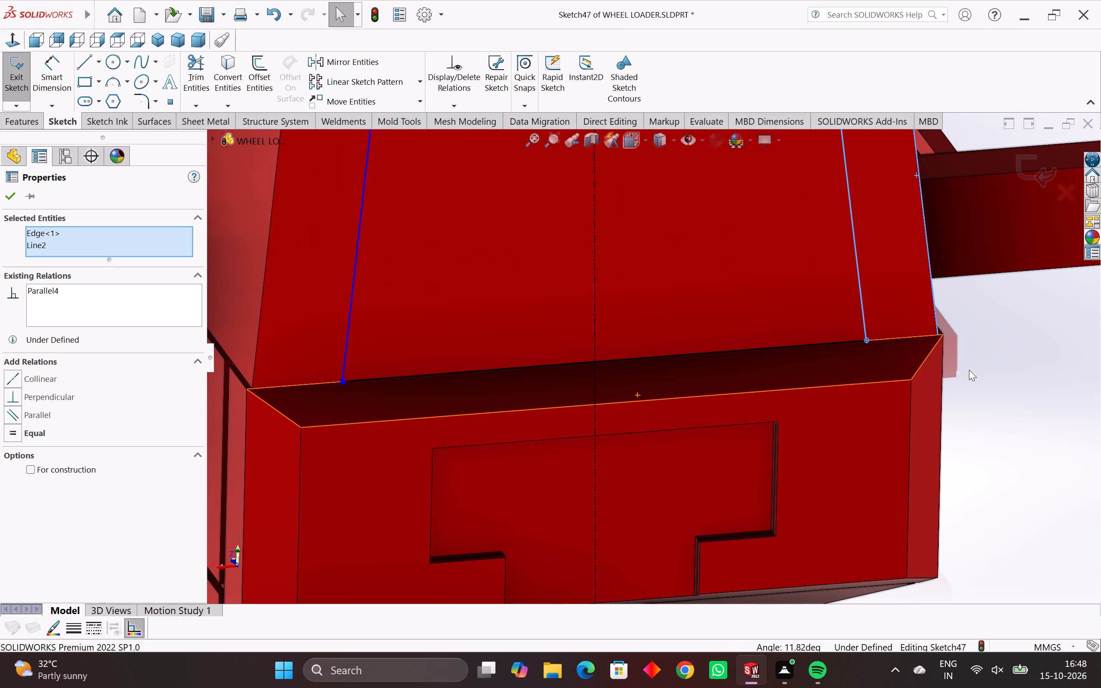
left_click(1037, 352)
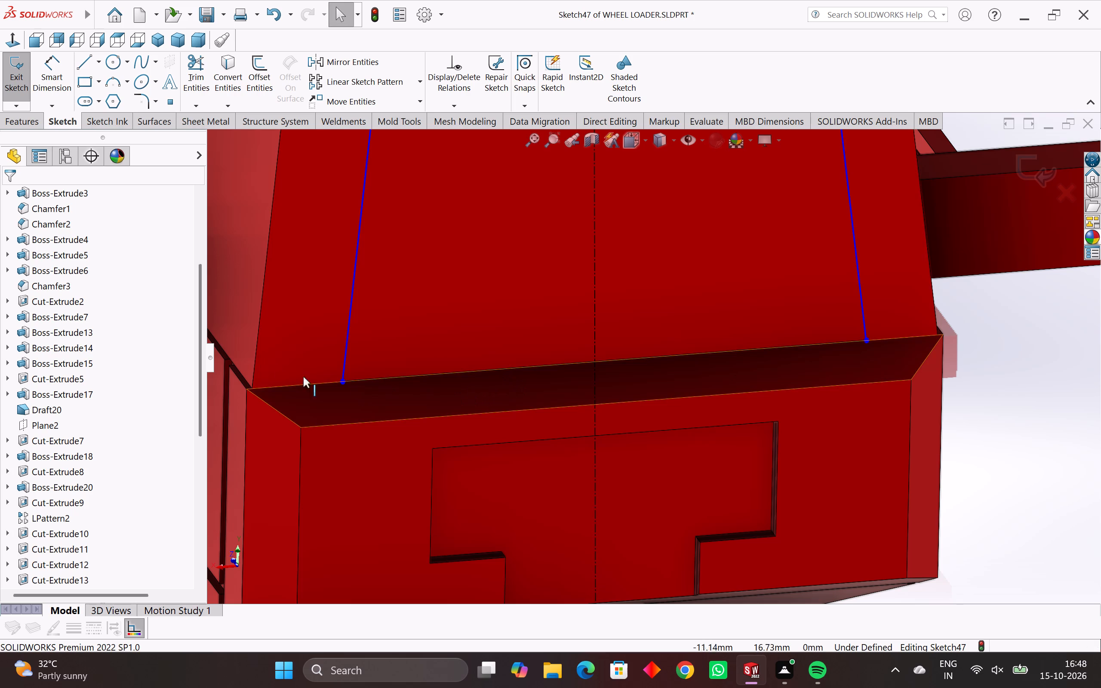
left_click(56, 65)
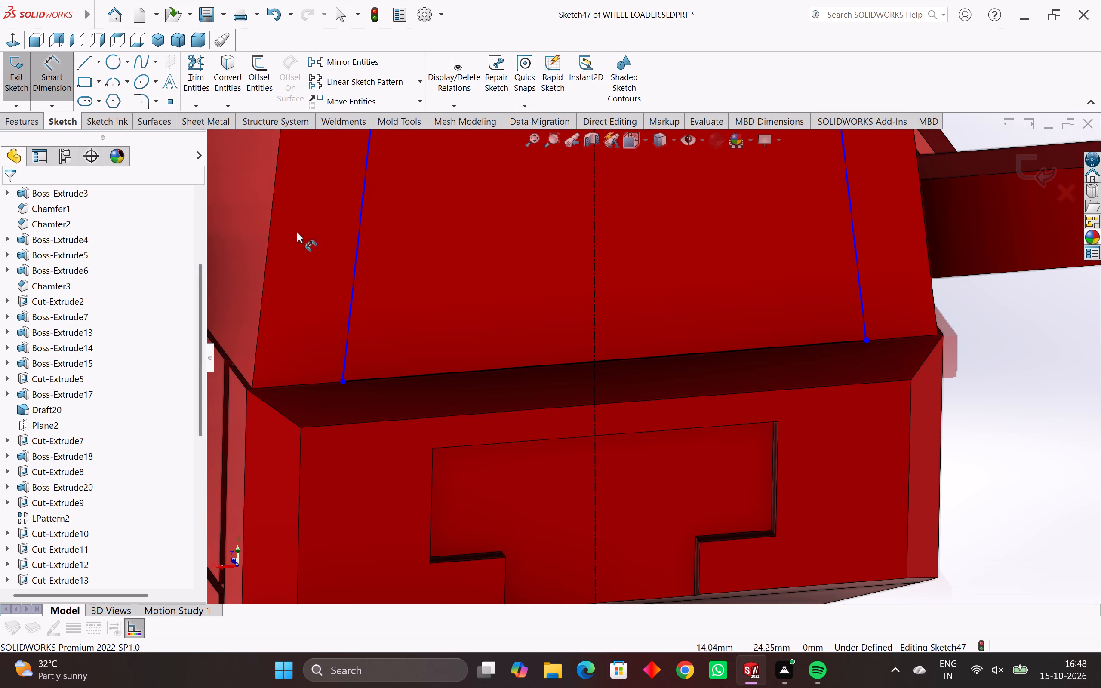
scroll(389, 299, "down", 1)
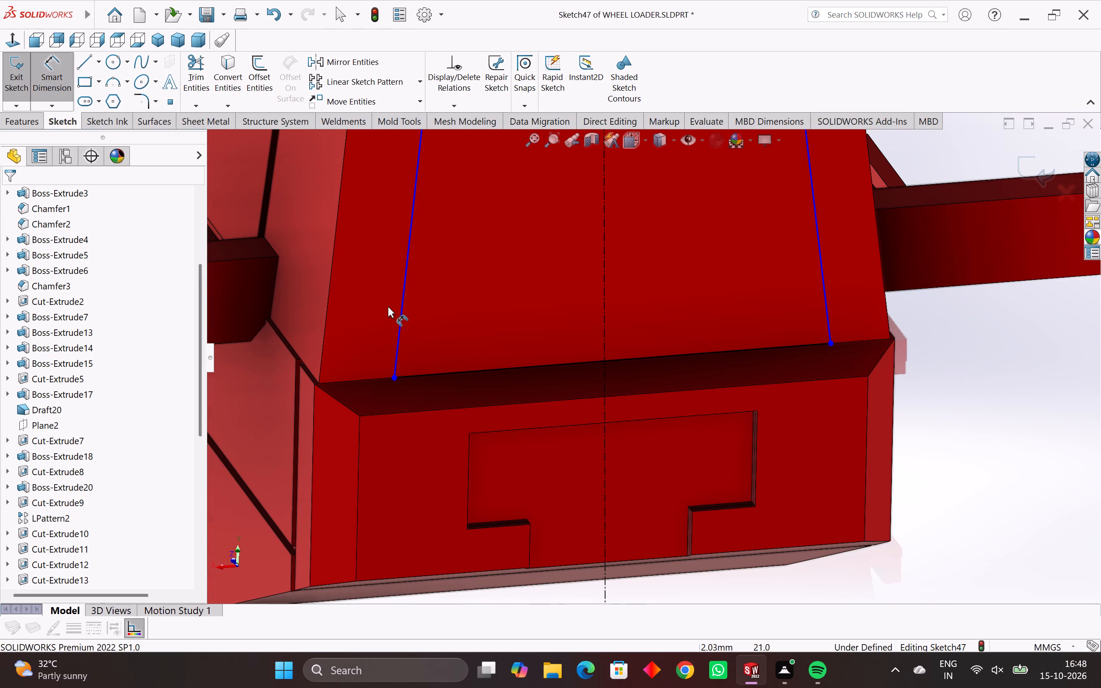
left_click(328, 307)
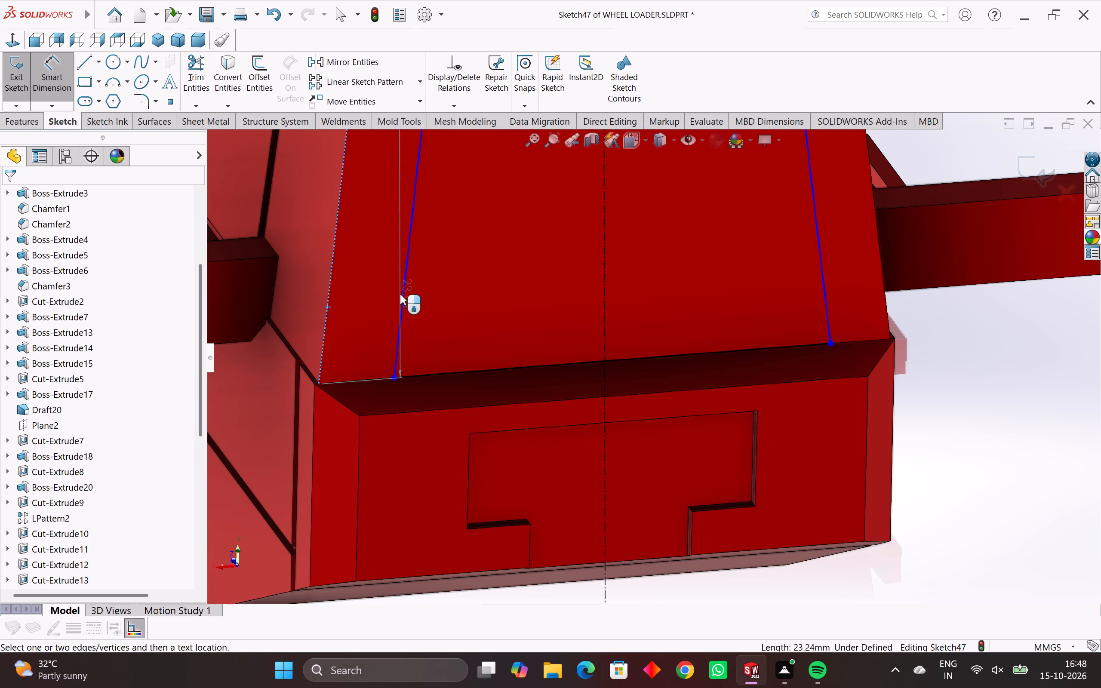
left_click(401, 294)
left_click(376, 246)
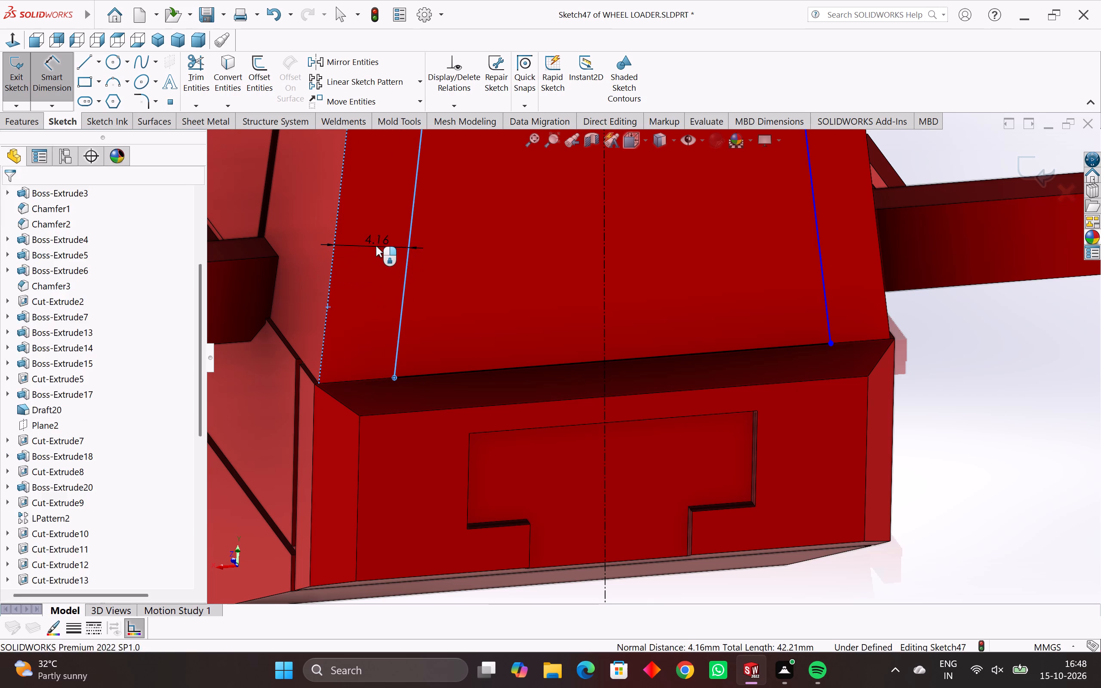
key("2")
key("Return")
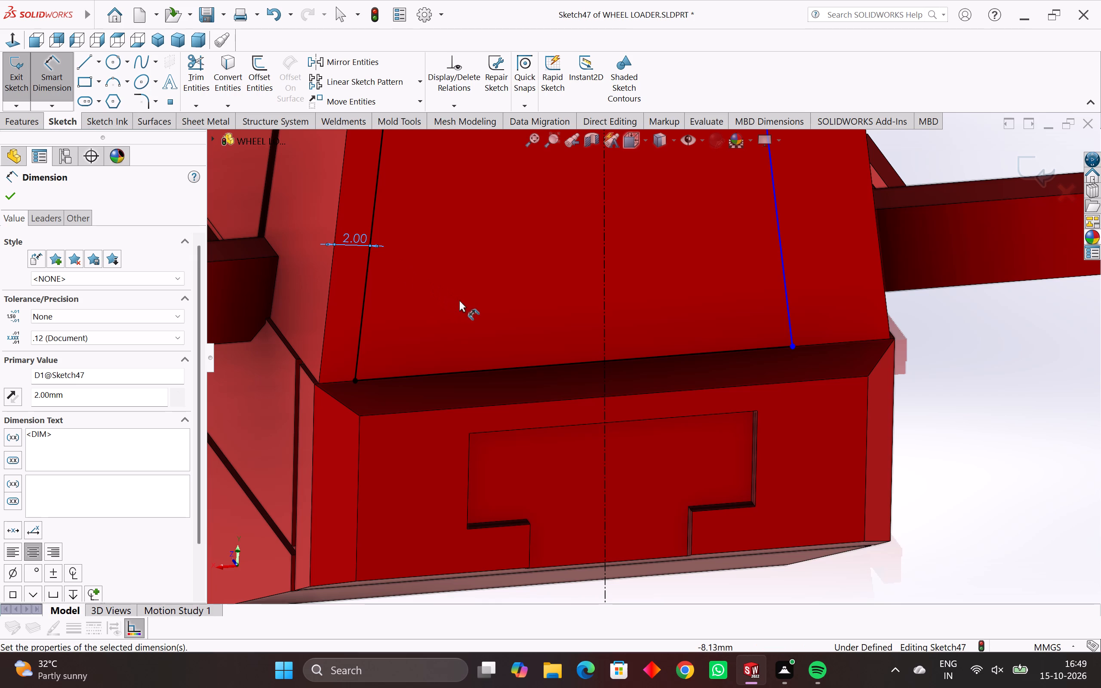
Dimension the trapezoid's top line 7.5 mm from the upper edge of the sloped face.
scroll(459, 300, "down", 3)
middle_click_drag(460, 301, 457, 365)
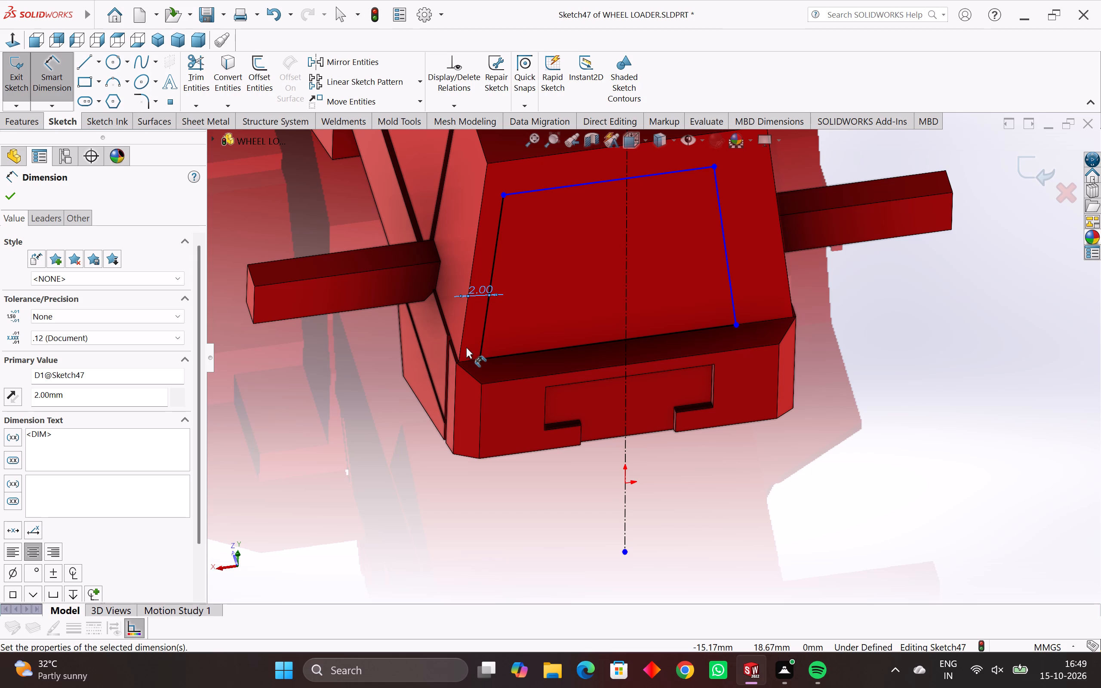
scroll(577, 250, "down", 2)
middle_click_drag(576, 243, 553, 198)
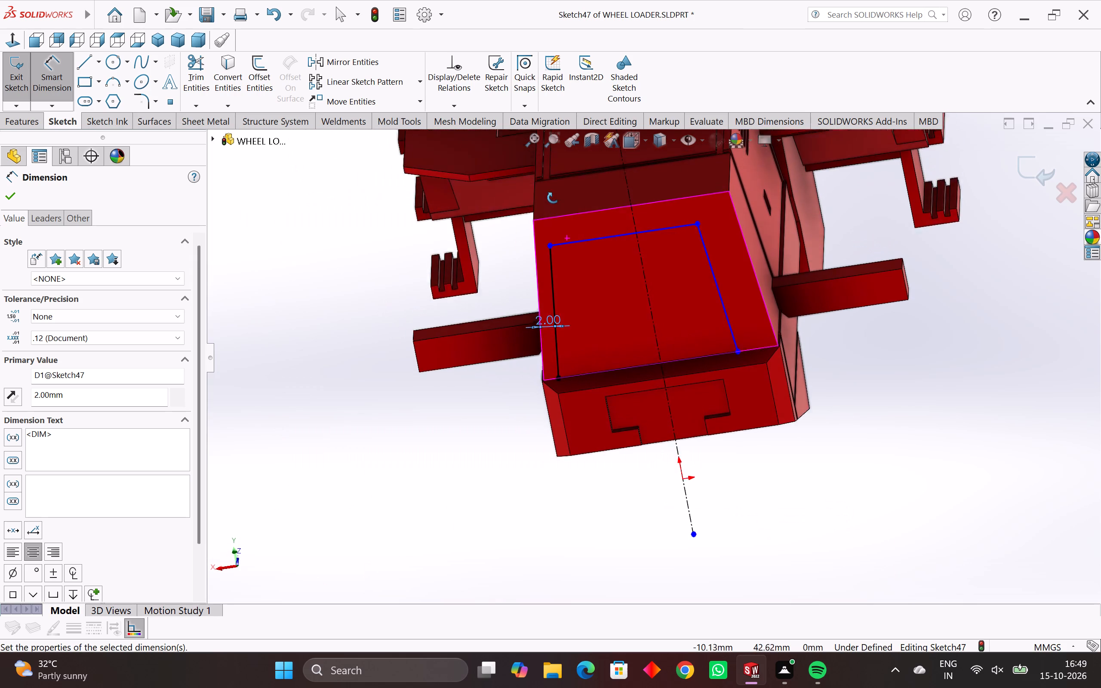
middle_click_drag(553, 198, 554, 184)
left_click(583, 211)
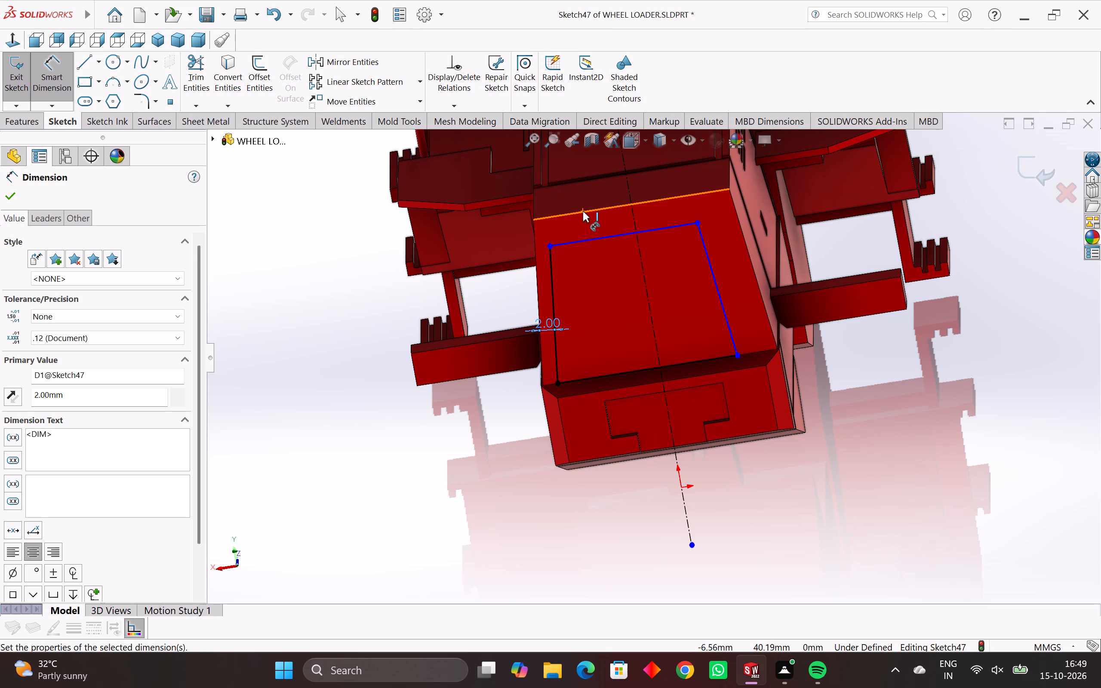
left_click(594, 239)
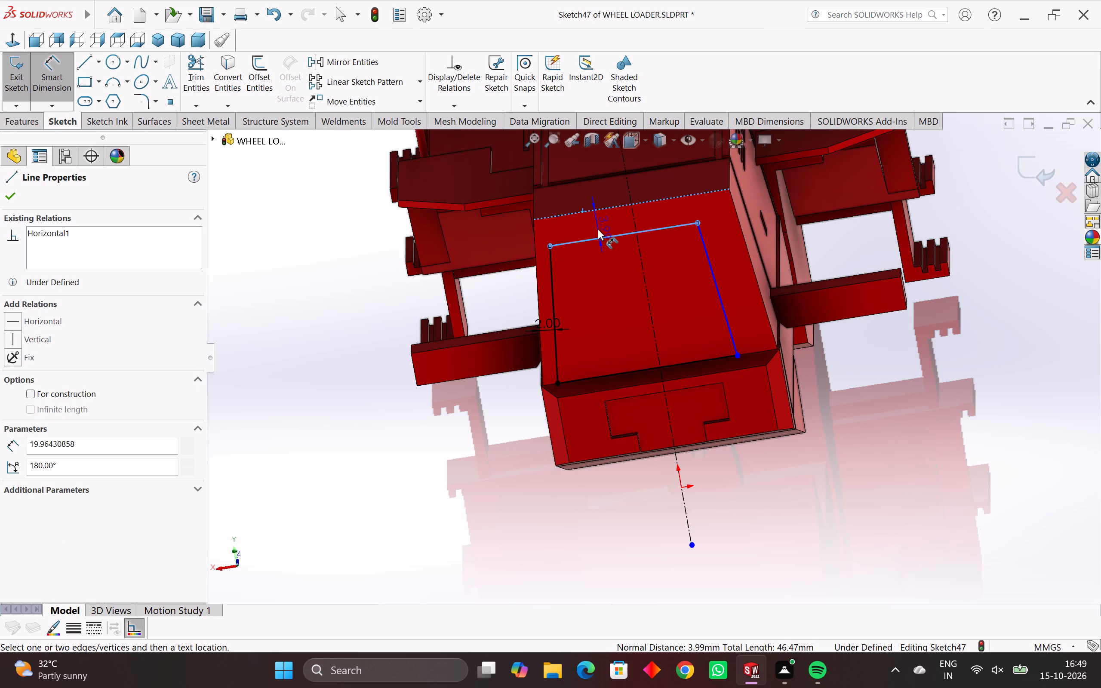
left_click(598, 229)
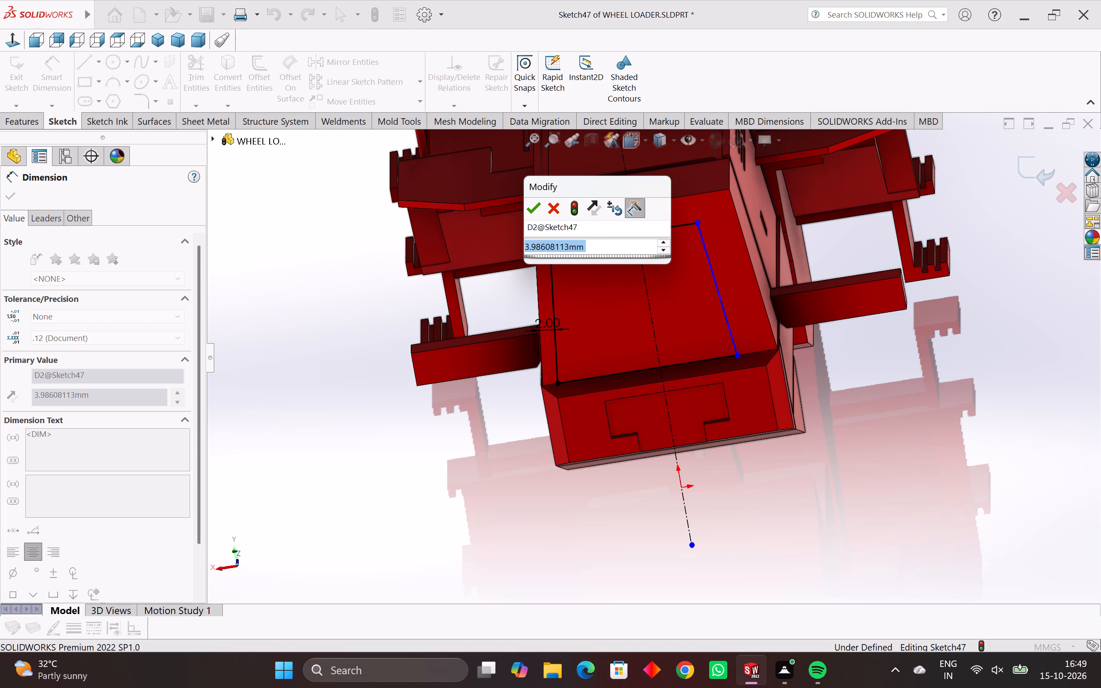
type("7.5")
key("Return")
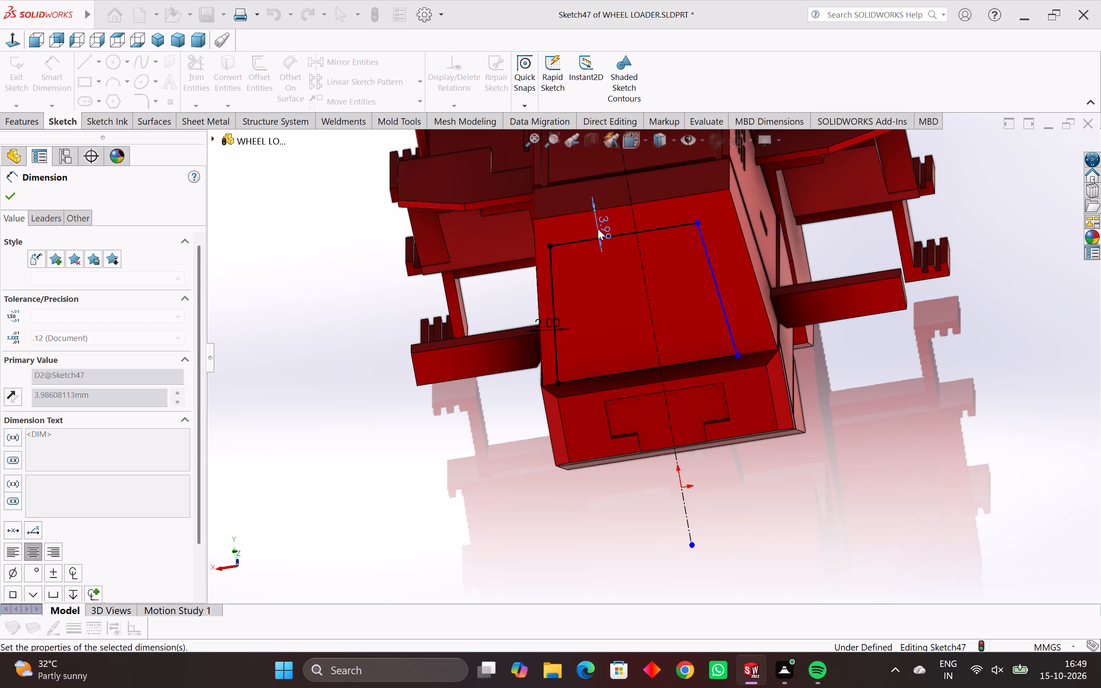
Dimension the trapezoid's right slanted line 2 mm from the adjacent right edge of the sloped face.
scroll(733, 319, "up", 3)
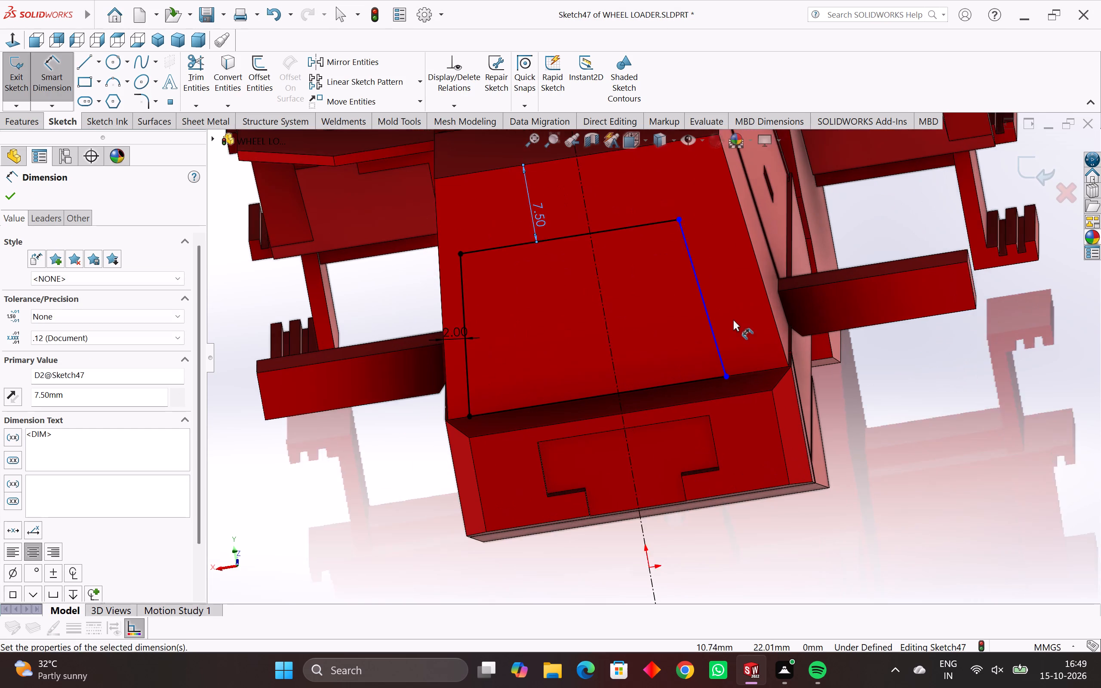
left_click(699, 318)
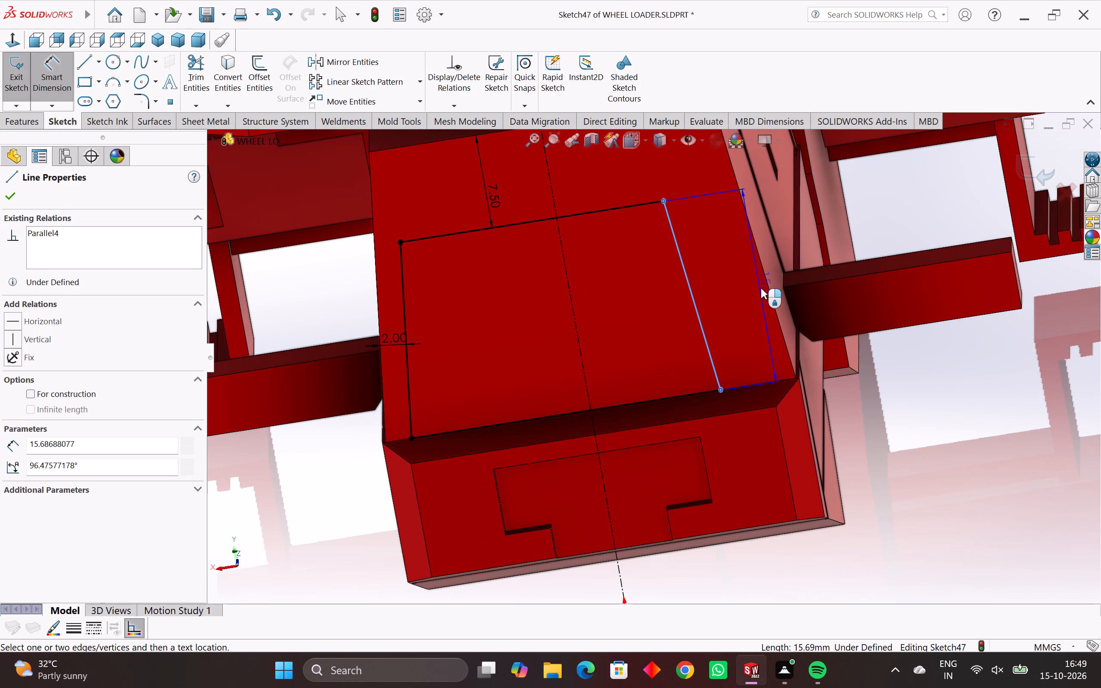
left_click(772, 299)
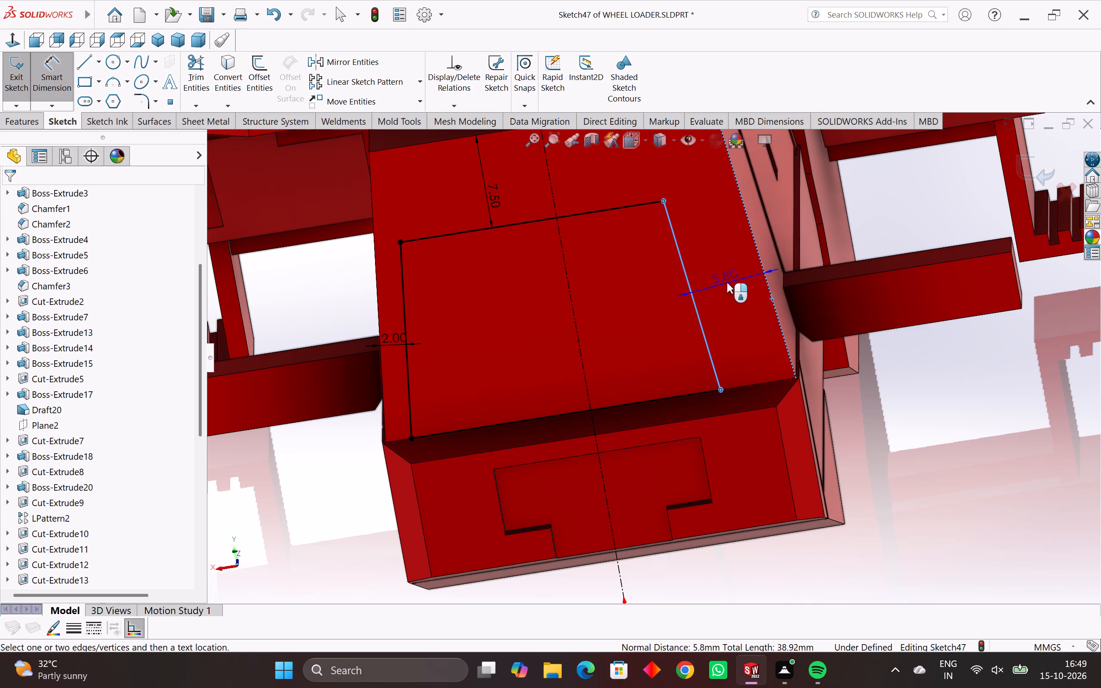
left_click(727, 283)
key("2")
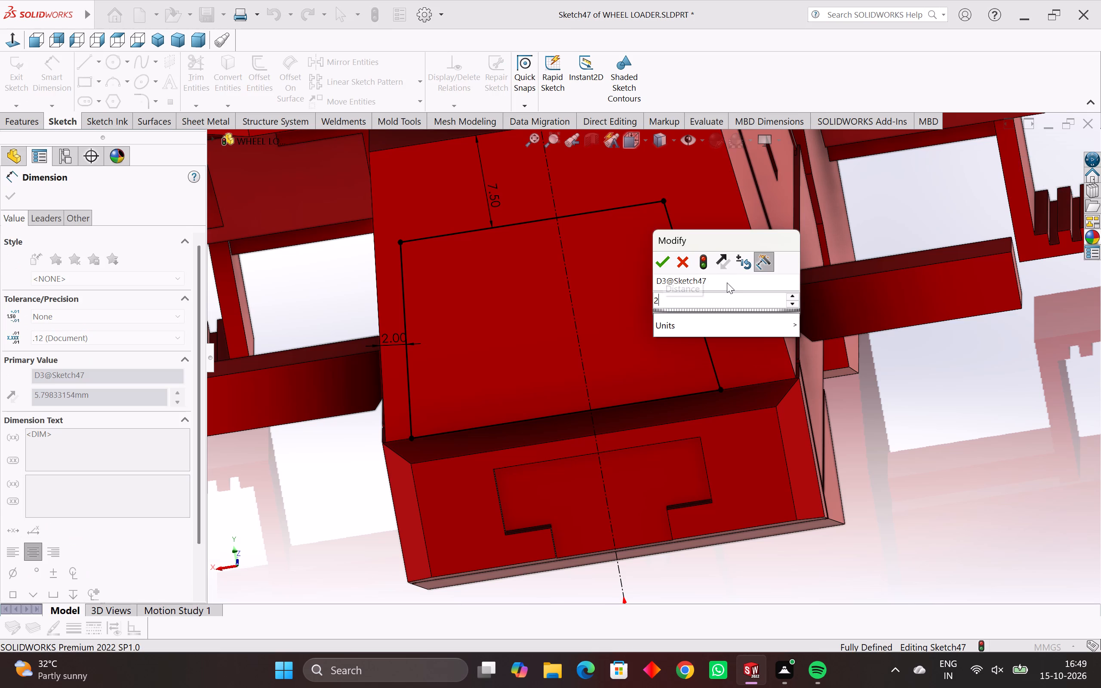
key("Return")
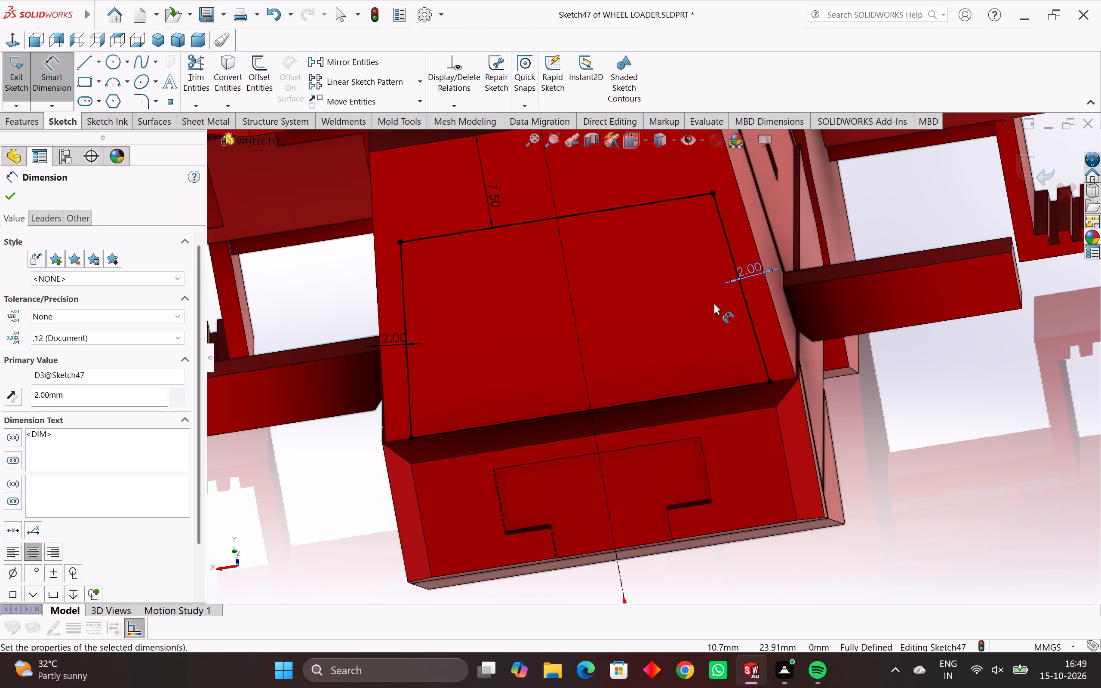
Cut-extrude the trapezoid 3 mm blind into the hood's sloped end face.
scroll(826, 345, "down", 5)
middle_click_drag(815, 352, 844, 333)
left_click(822, 458)
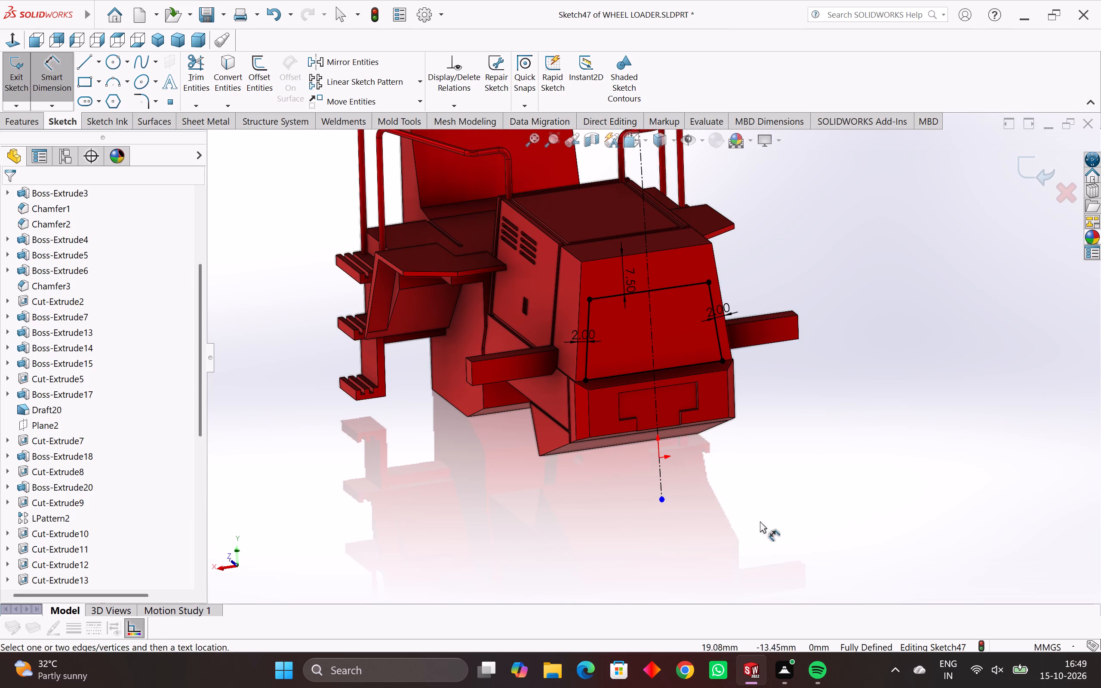
scroll(713, 407, "down", 3)
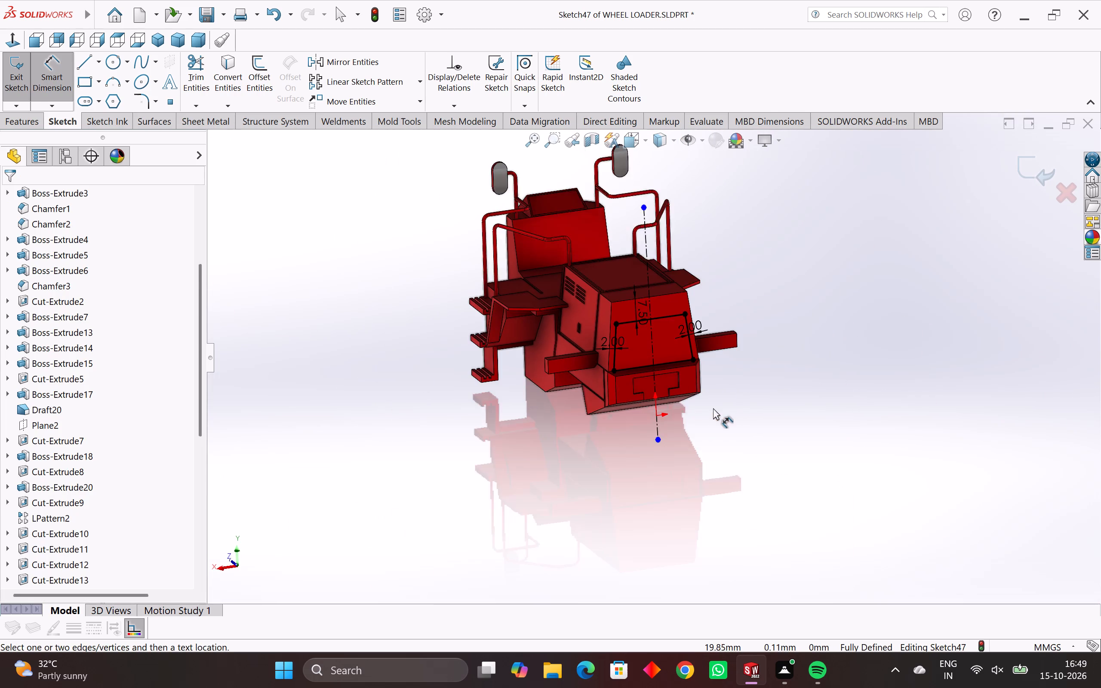
middle_click_drag(715, 407, 710, 406)
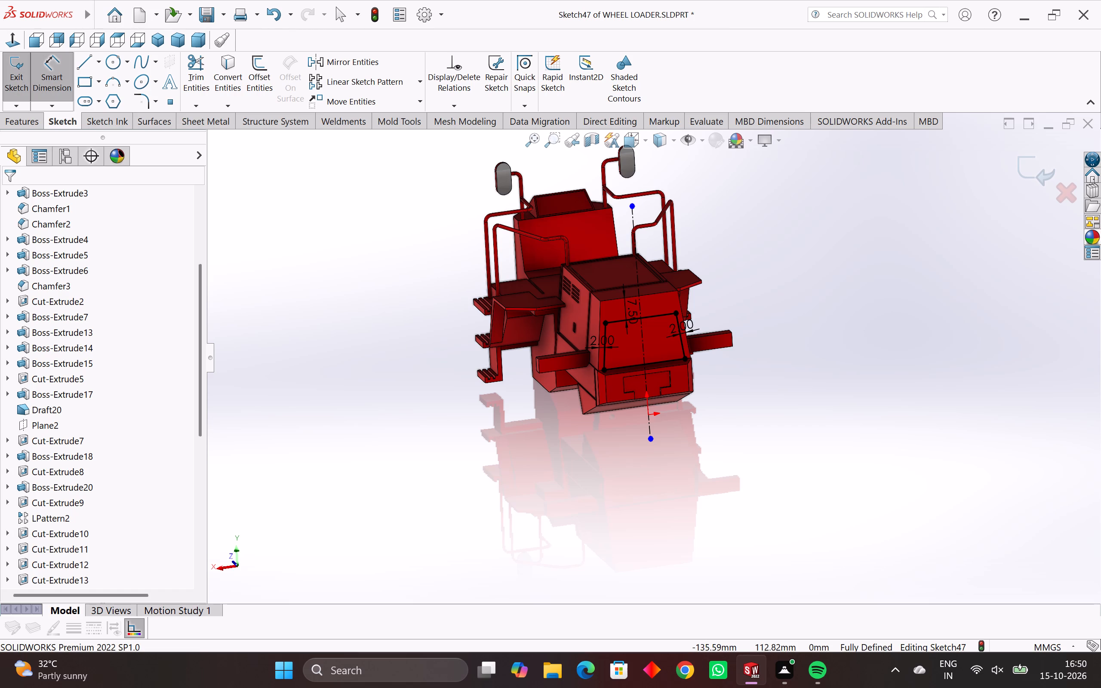
left_click(22, 125)
left_click(204, 54)
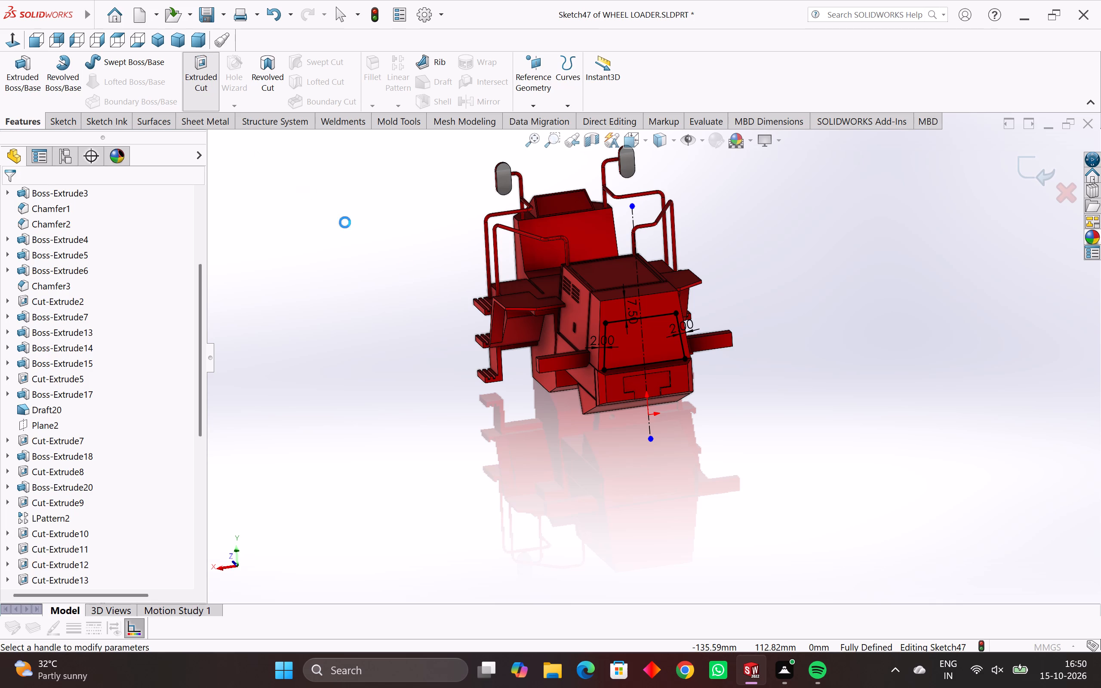
middle_click_drag(542, 352, 597, 396)
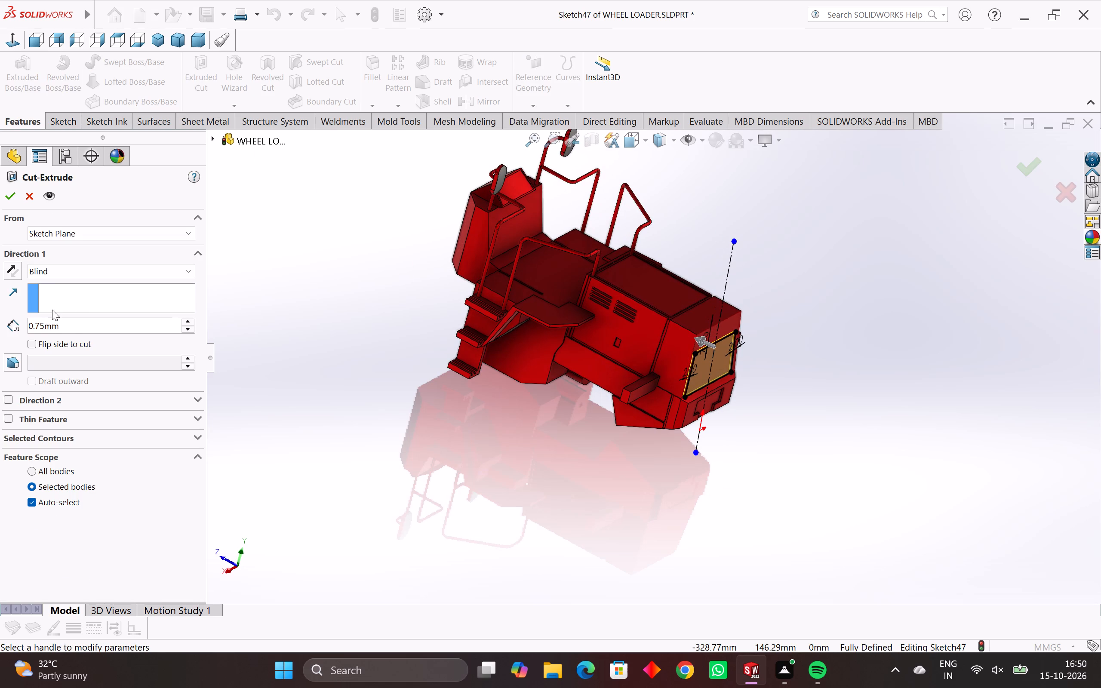
left_click_drag(70, 325, 9, 326)
key("3")
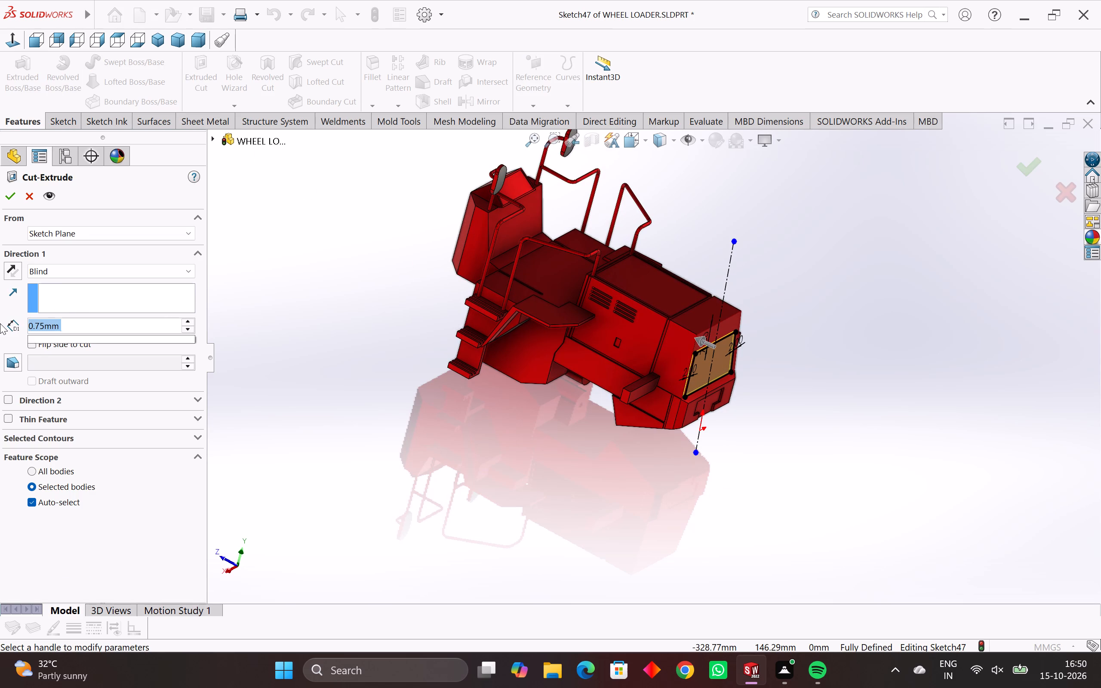
key("Return")
key("Return")
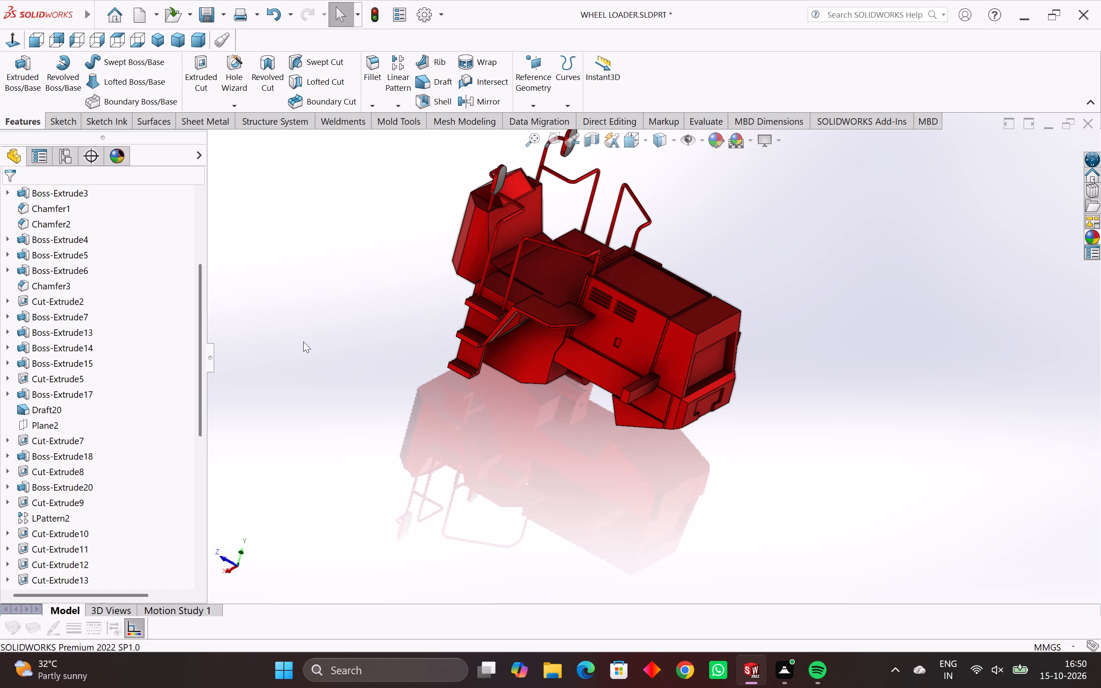
Start a sketch on the floor of the trapezoidal recess and convert the floor's outline into sketch entities.
middle_click_drag(630, 393, 565, 367)
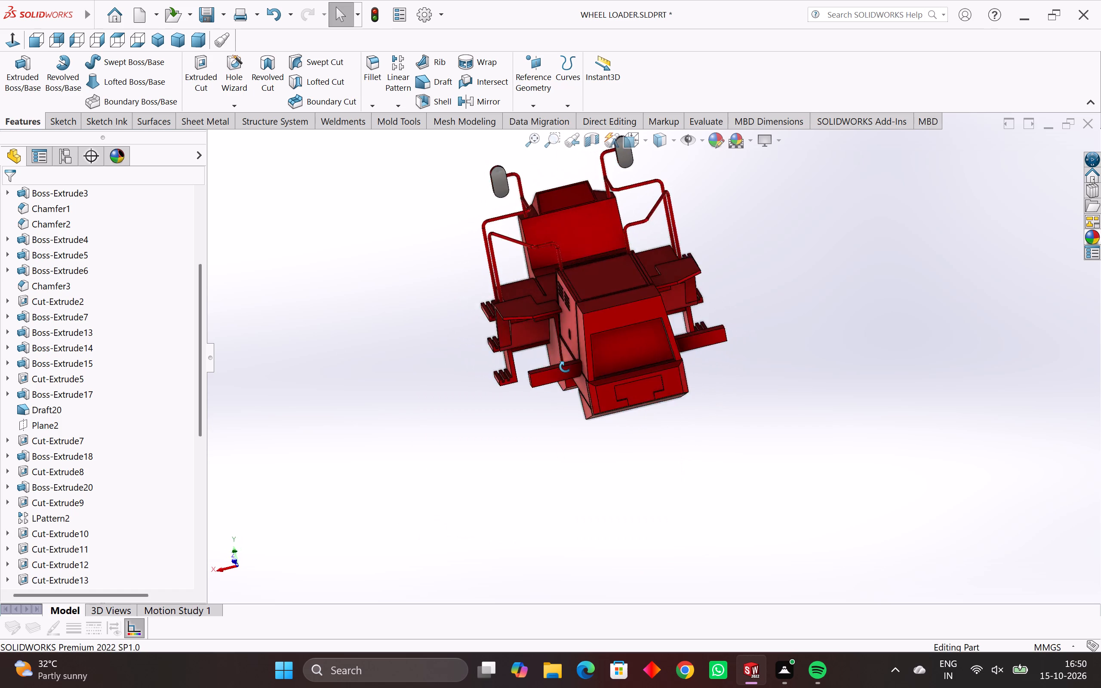
middle_click_drag(565, 367, 759, 528)
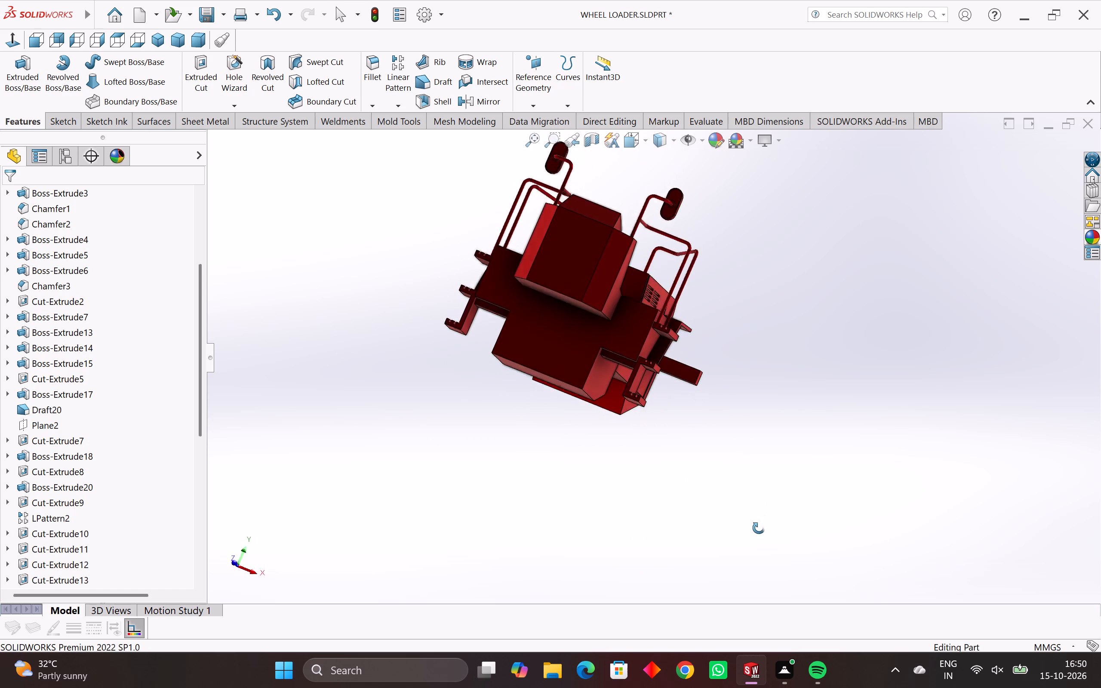
middle_click_drag(759, 528, 544, 521)
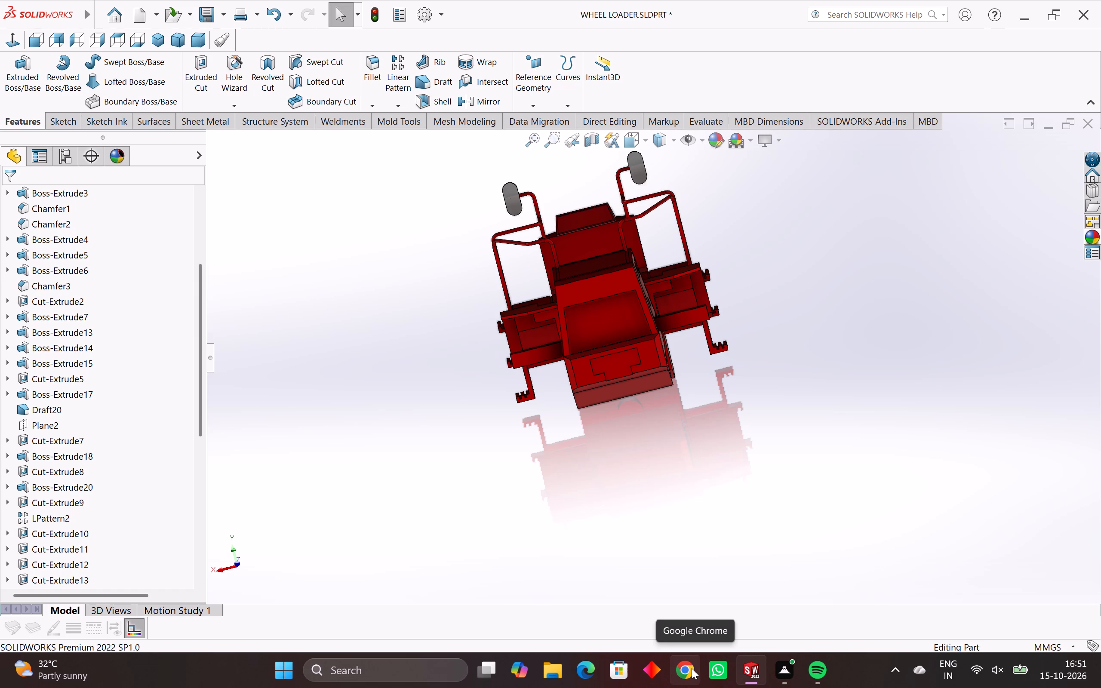
left_click(600, 331)
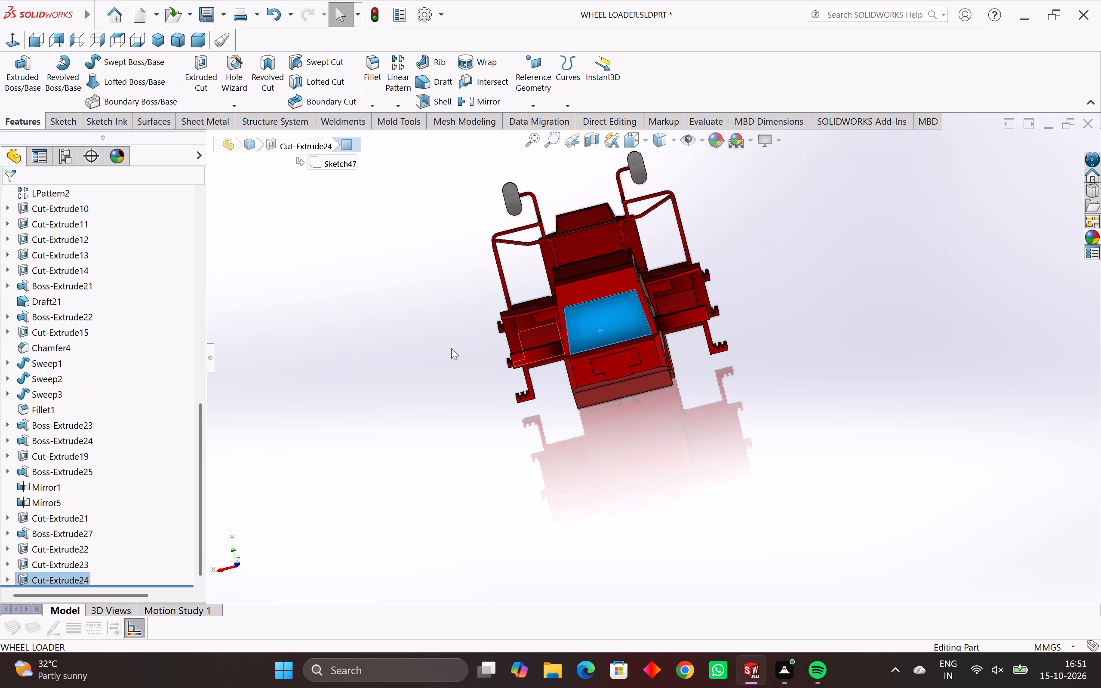
left_click(65, 123)
left_click(26, 71)
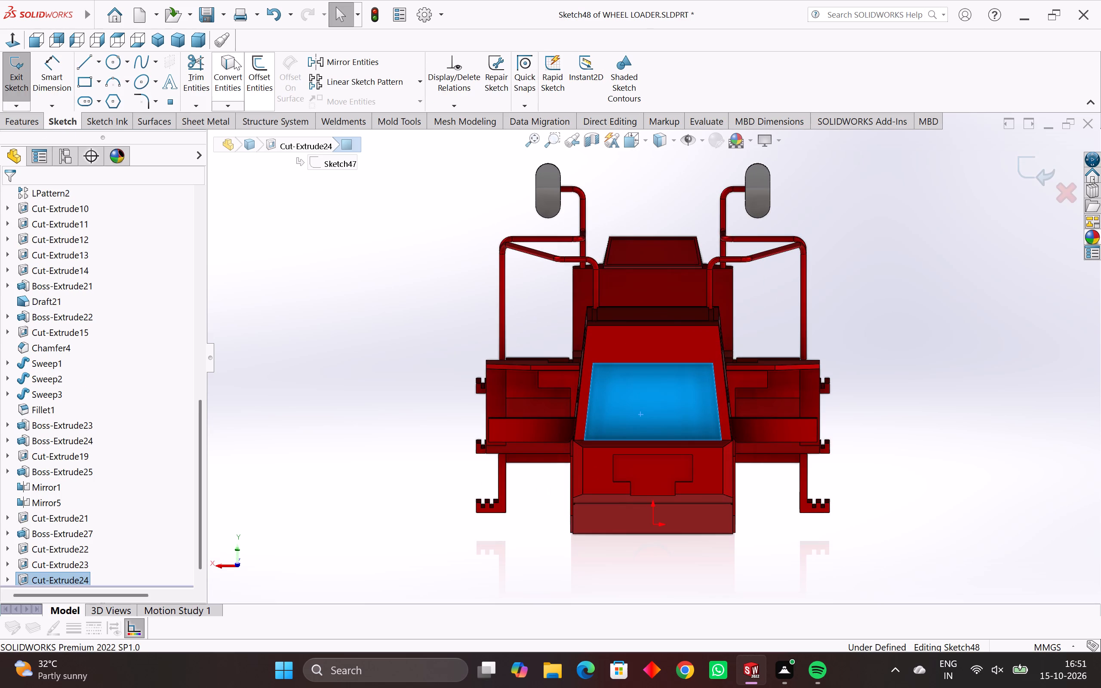
left_click(234, 59)
Extrude the converted trapezoid as a merged boss 2 mm outward from the recess floor with a 5-degree draft.
left_click(31, 119)
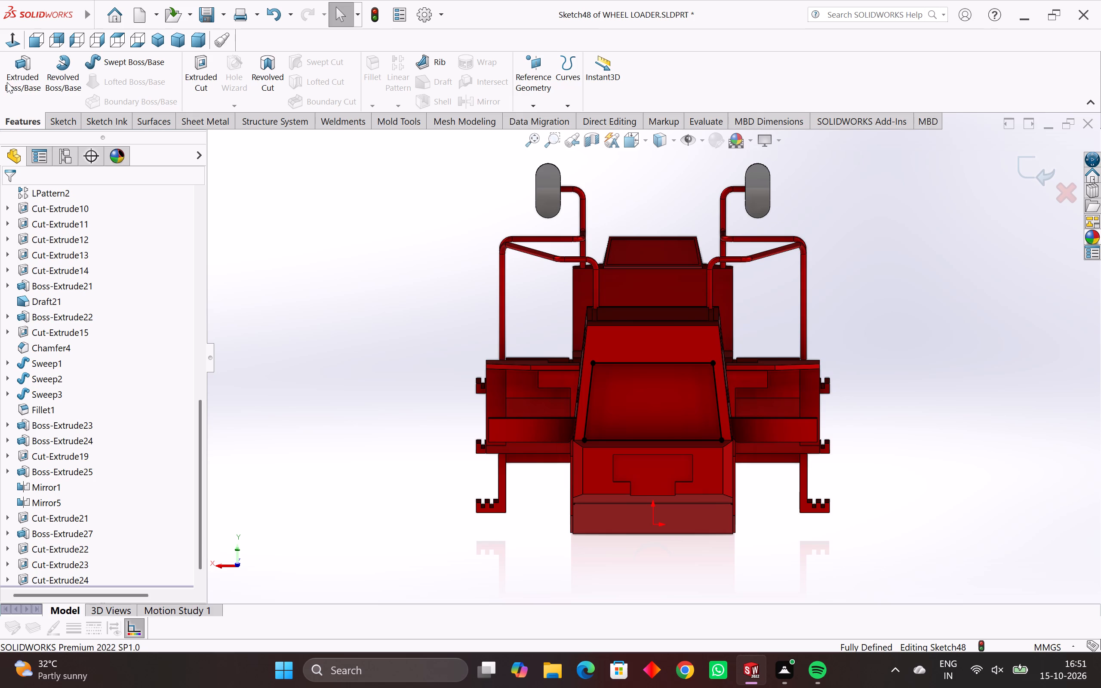
left_click(17, 82)
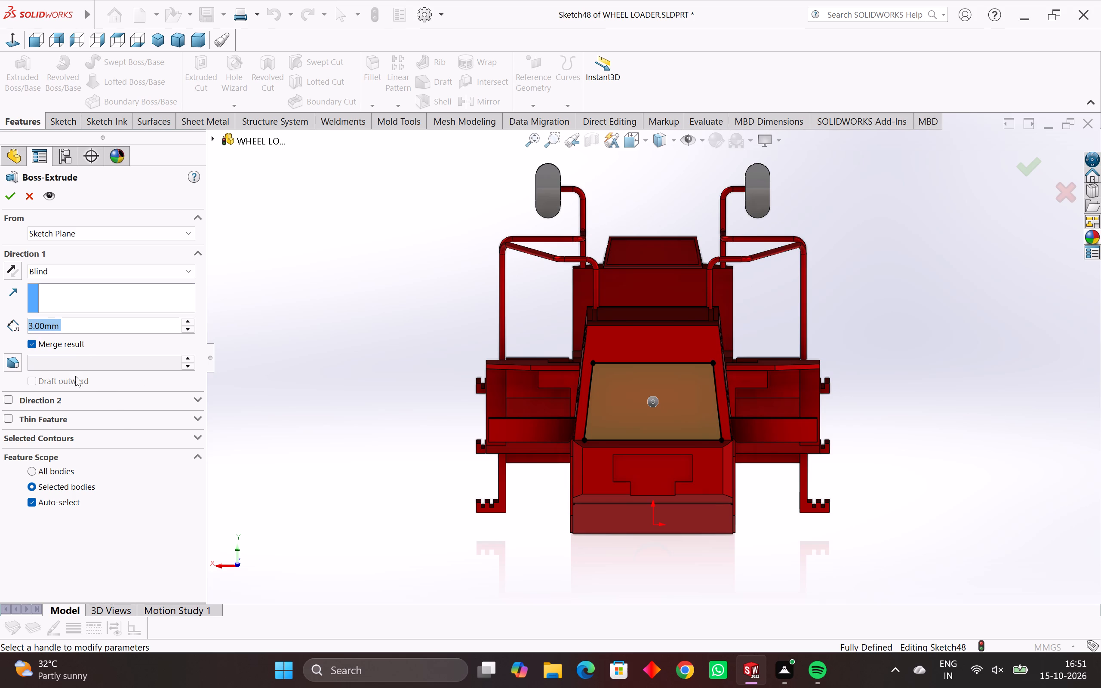
key("2")
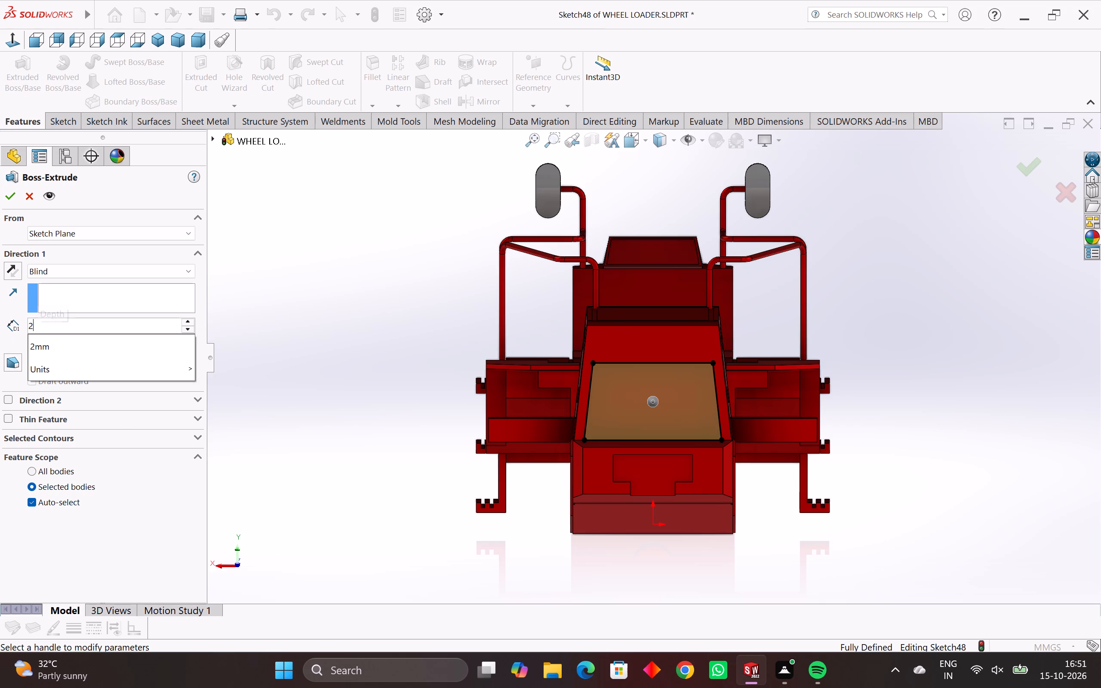
key("Return")
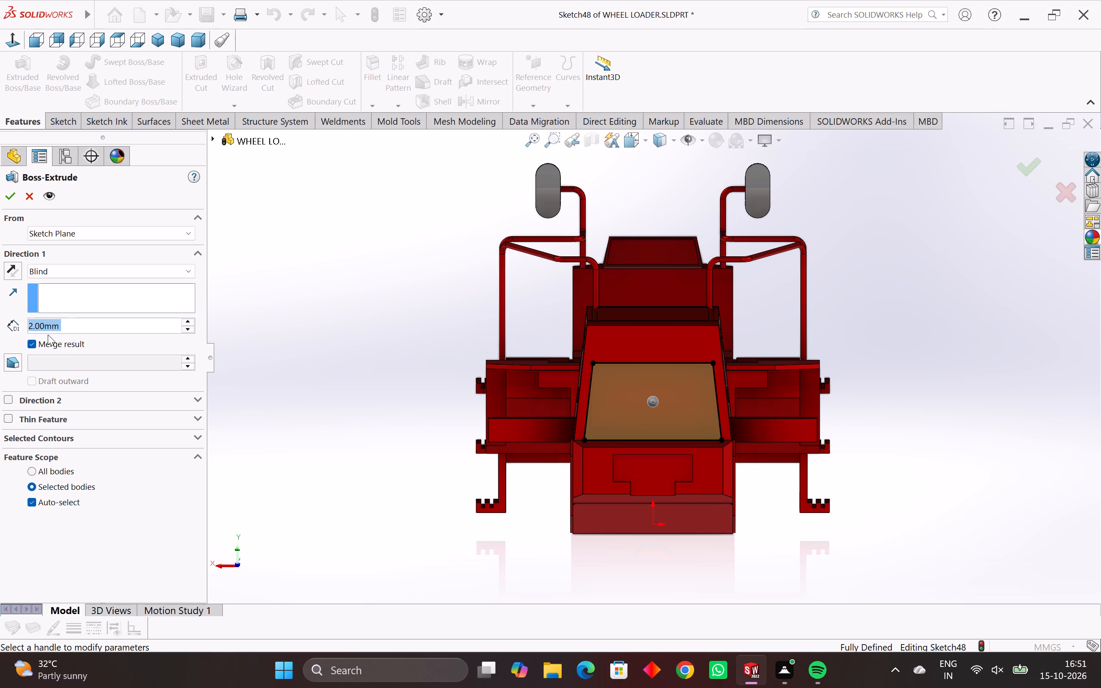
middle_click_drag(289, 369, 348, 395)
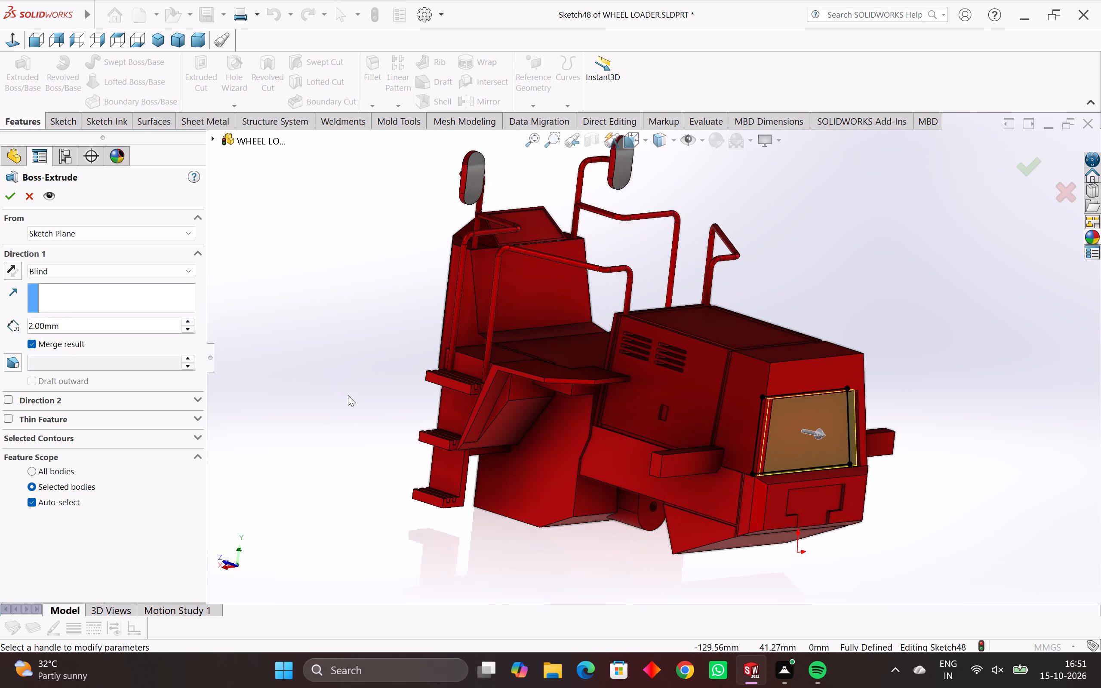
left_click(15, 359)
key("5")
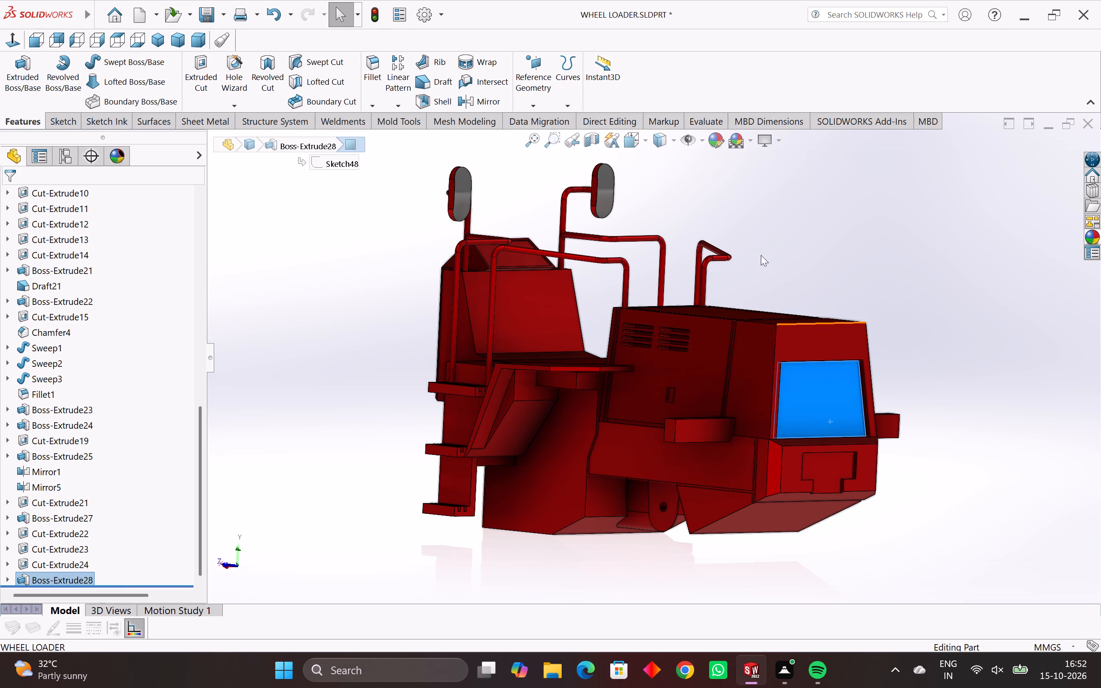
Give the front face of the new trapezoidal boss a medium grey colour from the standard swatches.
left_click(717, 135)
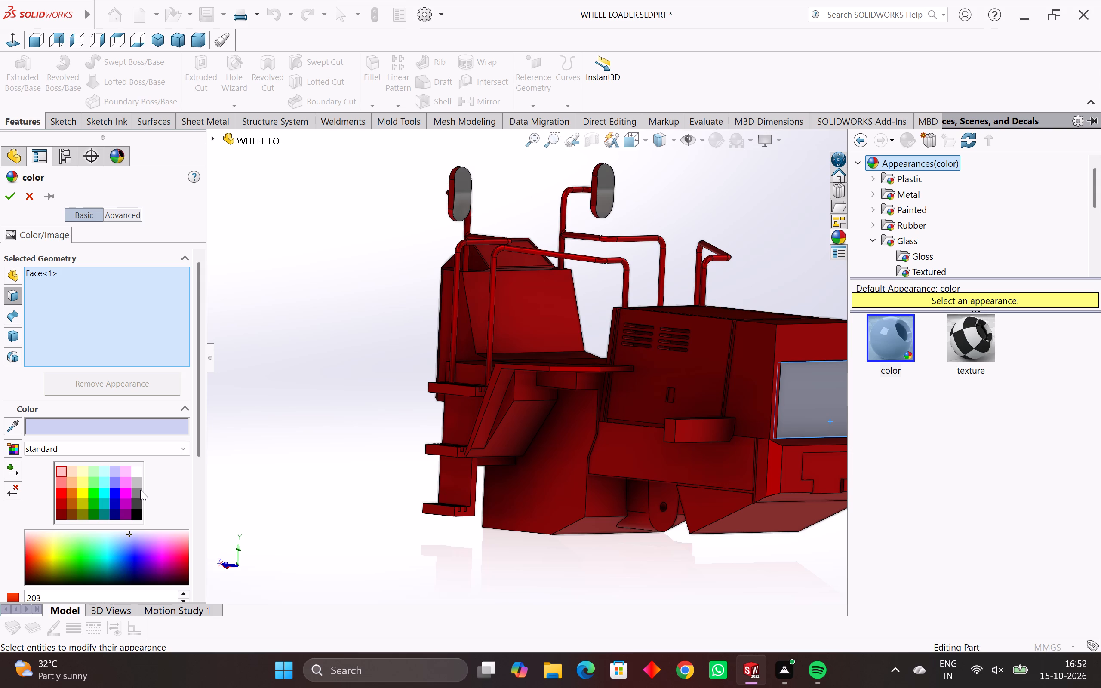
left_click(139, 491)
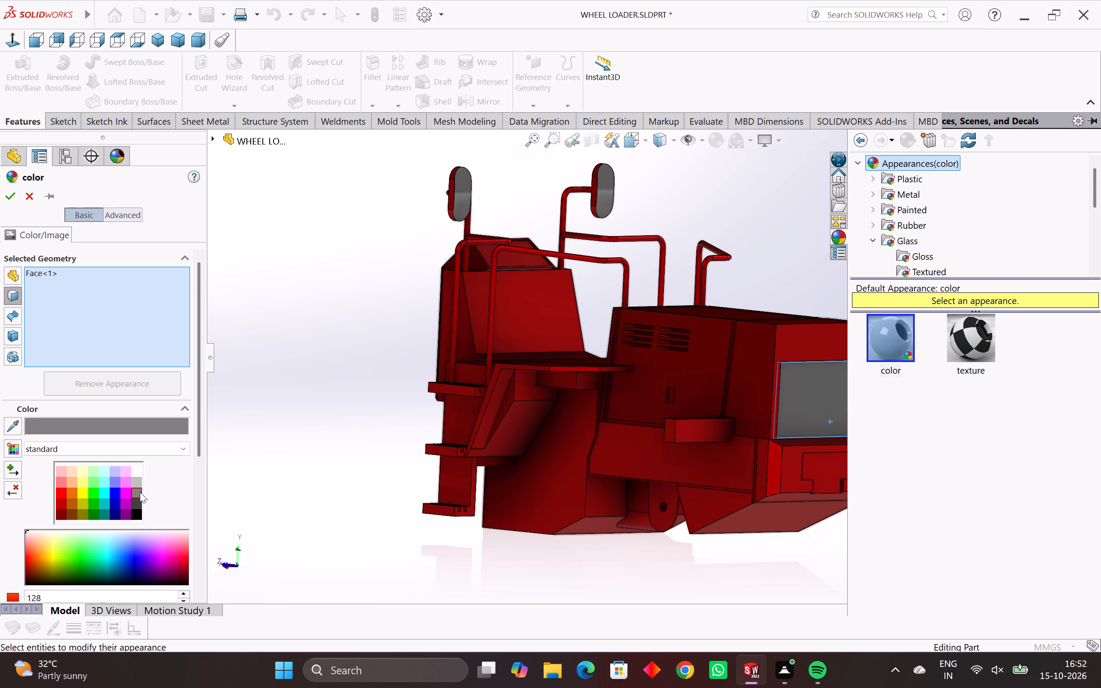
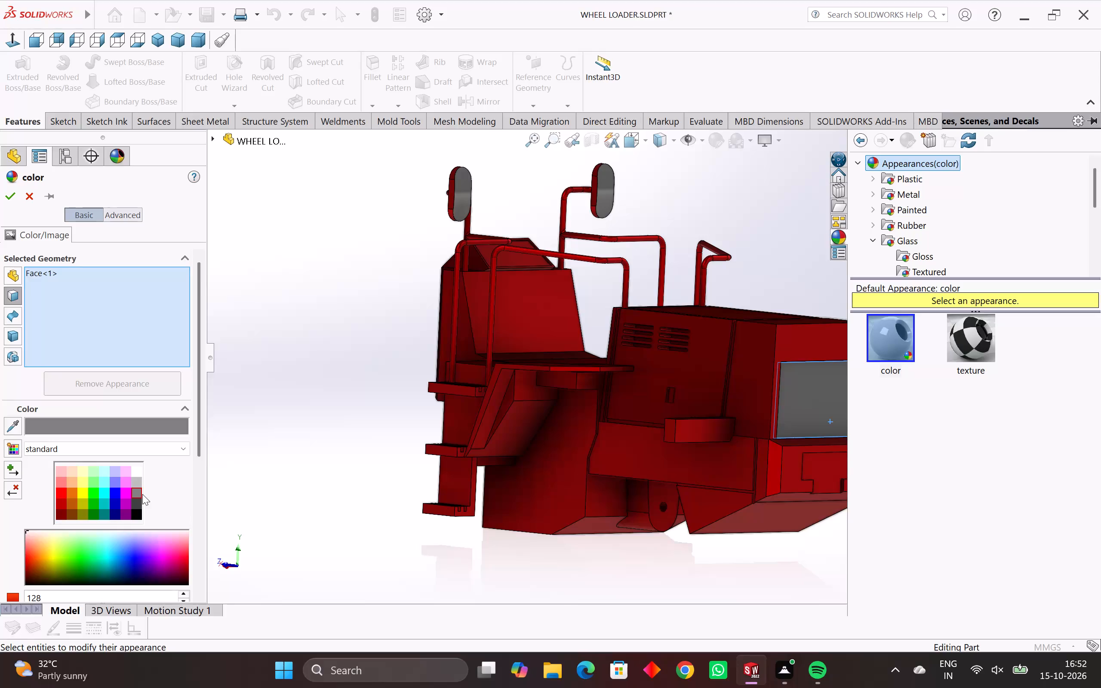
Apply the chosen grey colour to the front face of the trapezoidal boss.
scroll(292, 523, "down", 2)
middle_click_drag(305, 524, 283, 523)
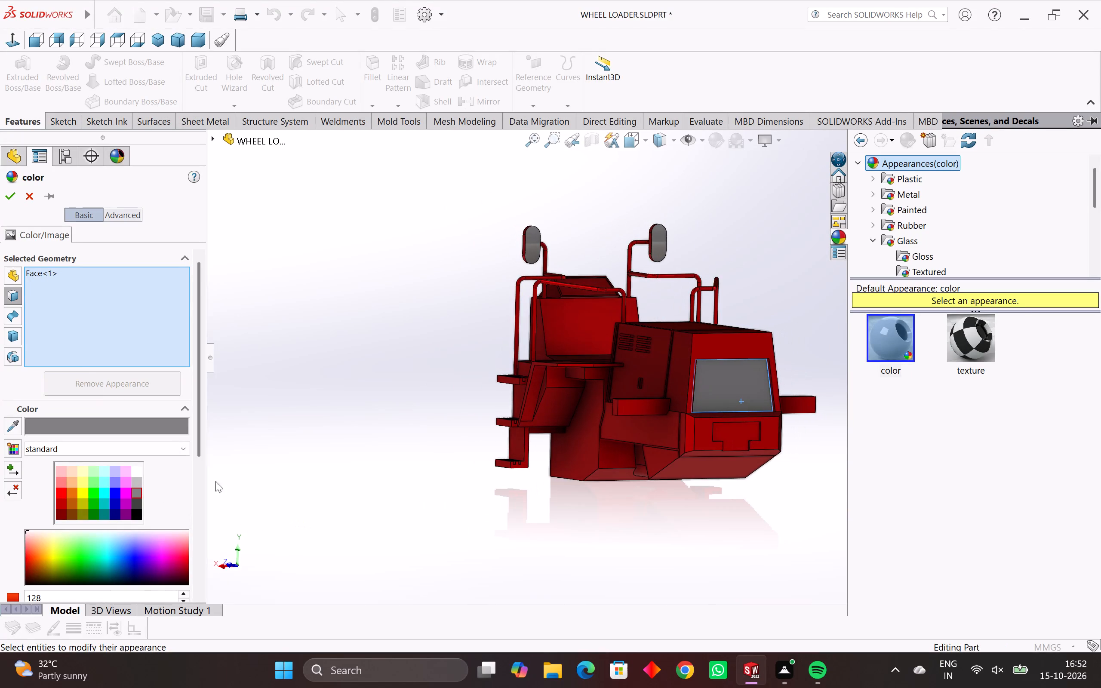
left_click(7, 202)
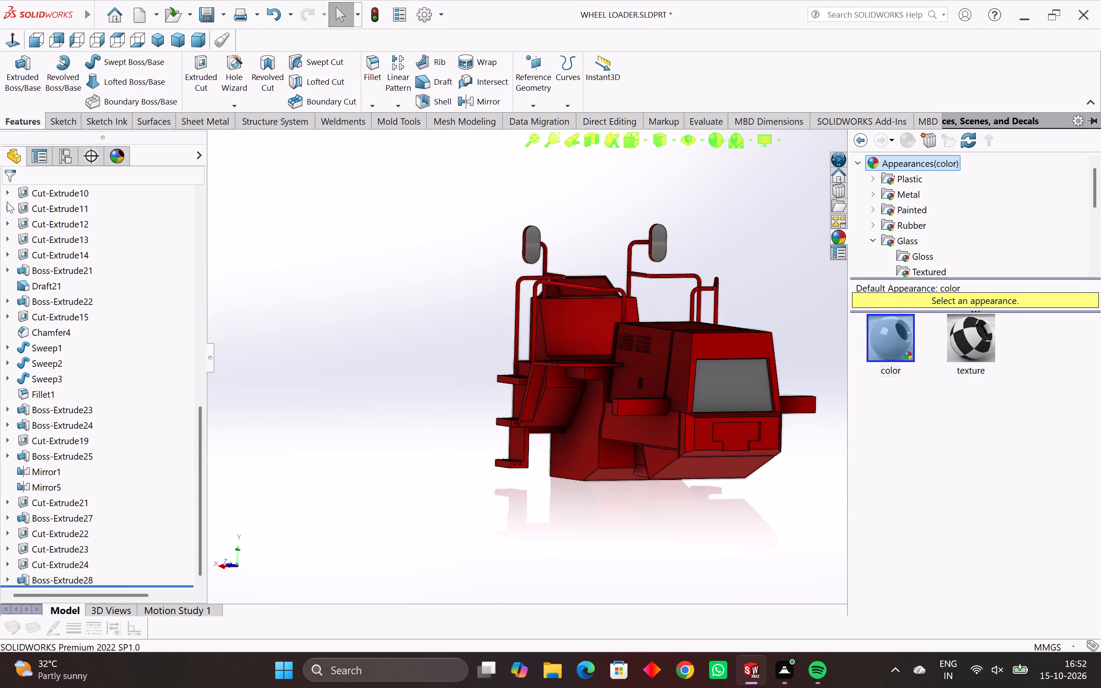
Examine the wheel loader body from all sides, including the grey panel on the hood's sloped end.
middle_click_drag(556, 406, 515, 392)
scroll(662, 407, "up", 3)
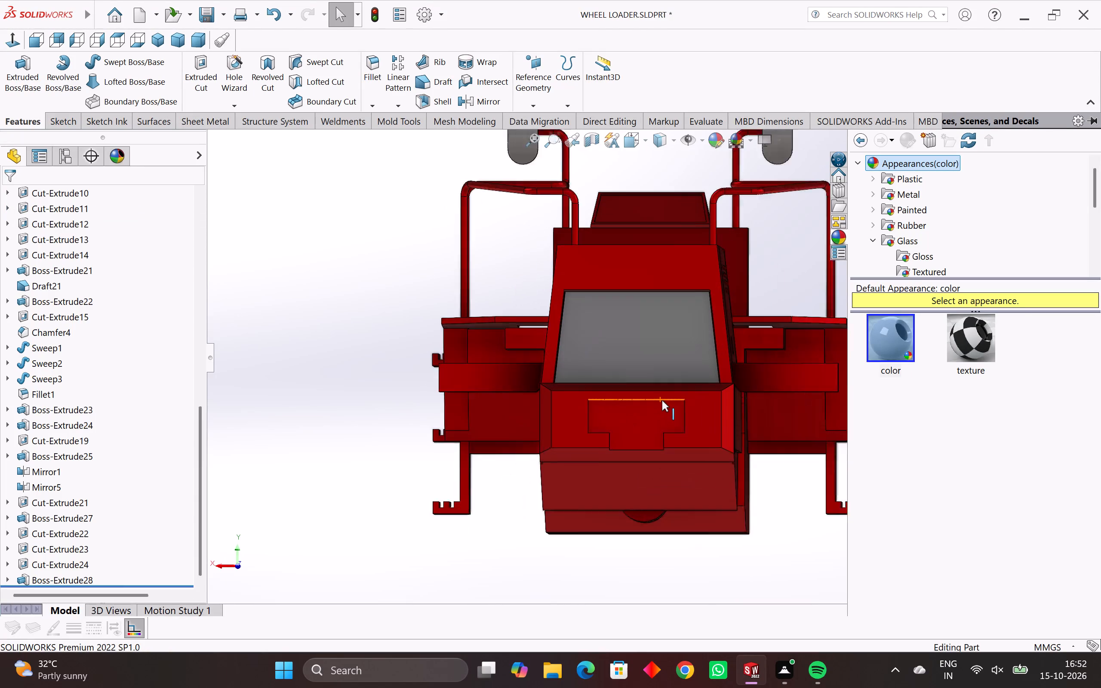
scroll(662, 400, "up", 1)
middle_click_drag(658, 396, 792, 449)
scroll(677, 421, "down", 4)
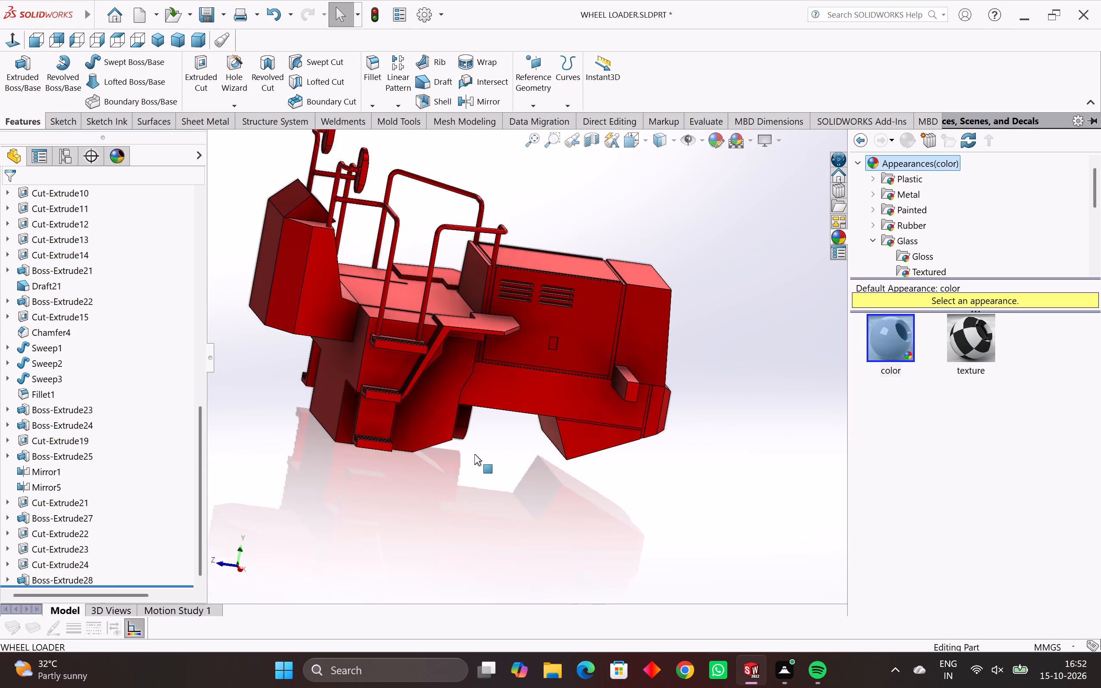
middle_click_drag(474, 454, 668, 539)
scroll(665, 539, "up", 1)
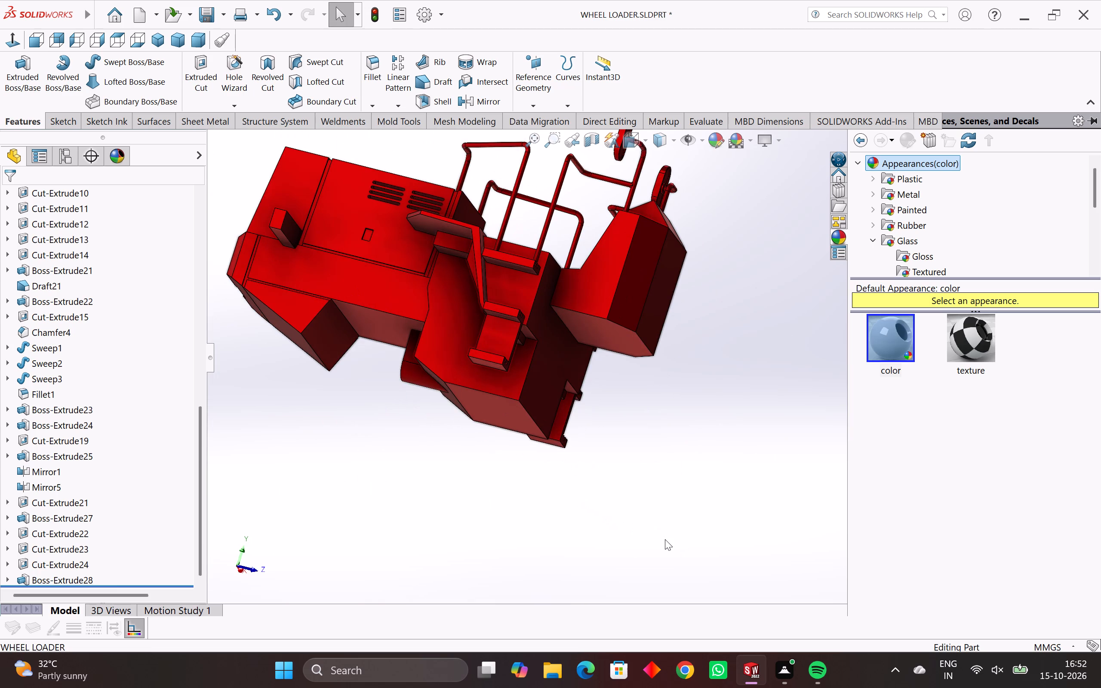
scroll(643, 510, "down", 3)
middle_click_drag(643, 510, 413, 444)
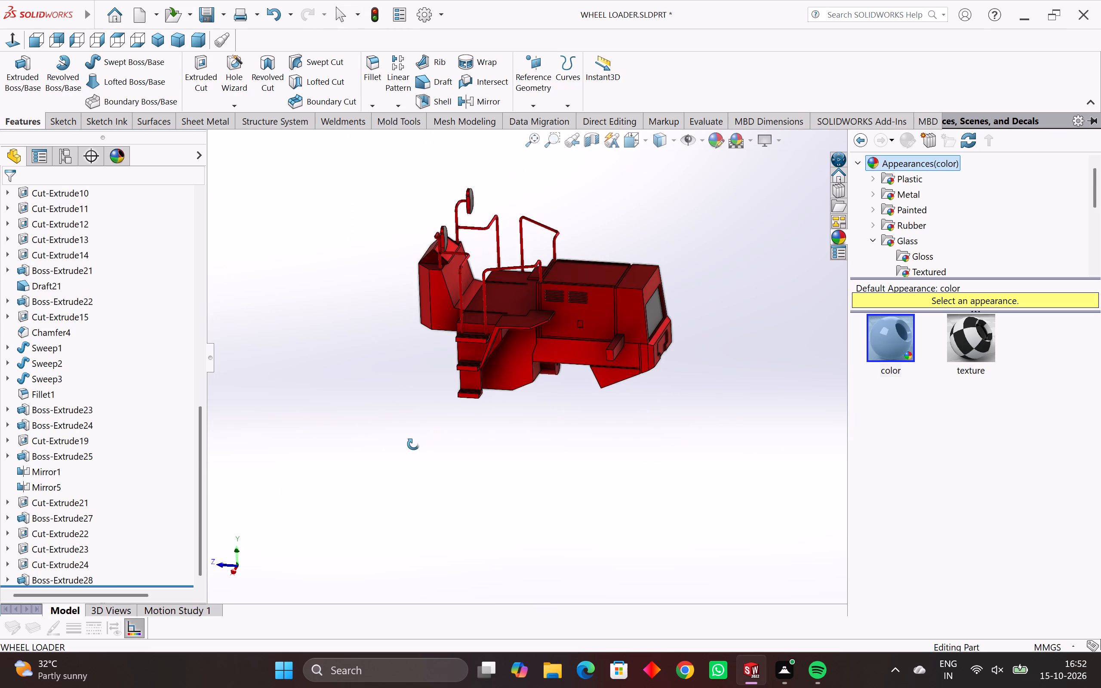
middle_click_drag(413, 444, 580, 508)
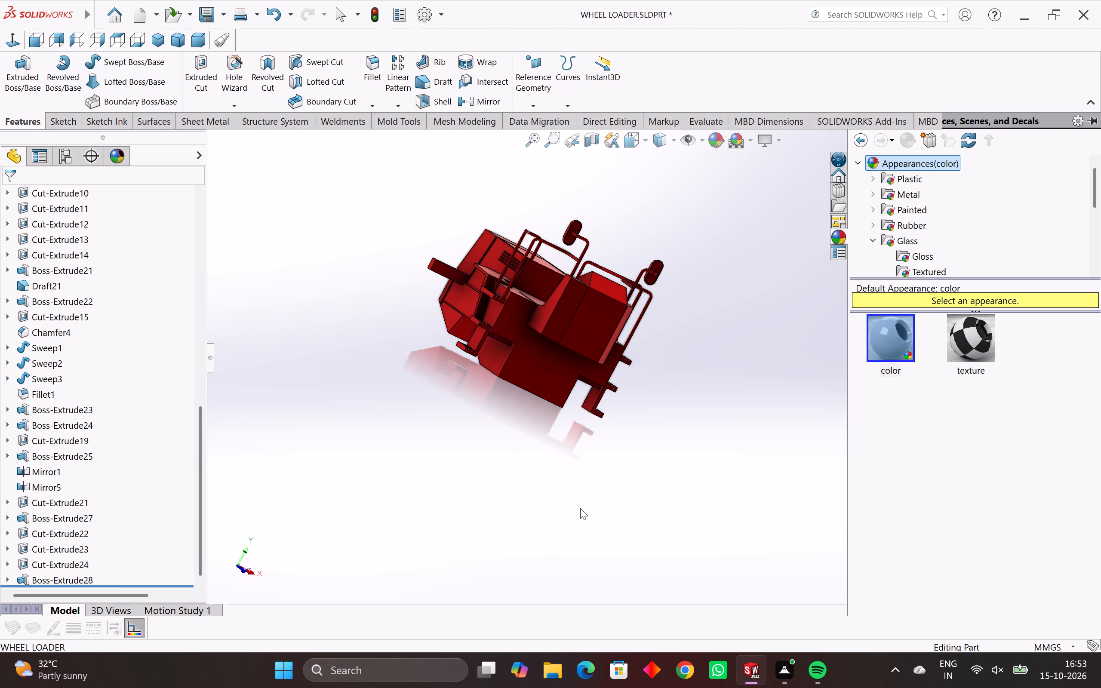
scroll(600, 426, "down", 1)
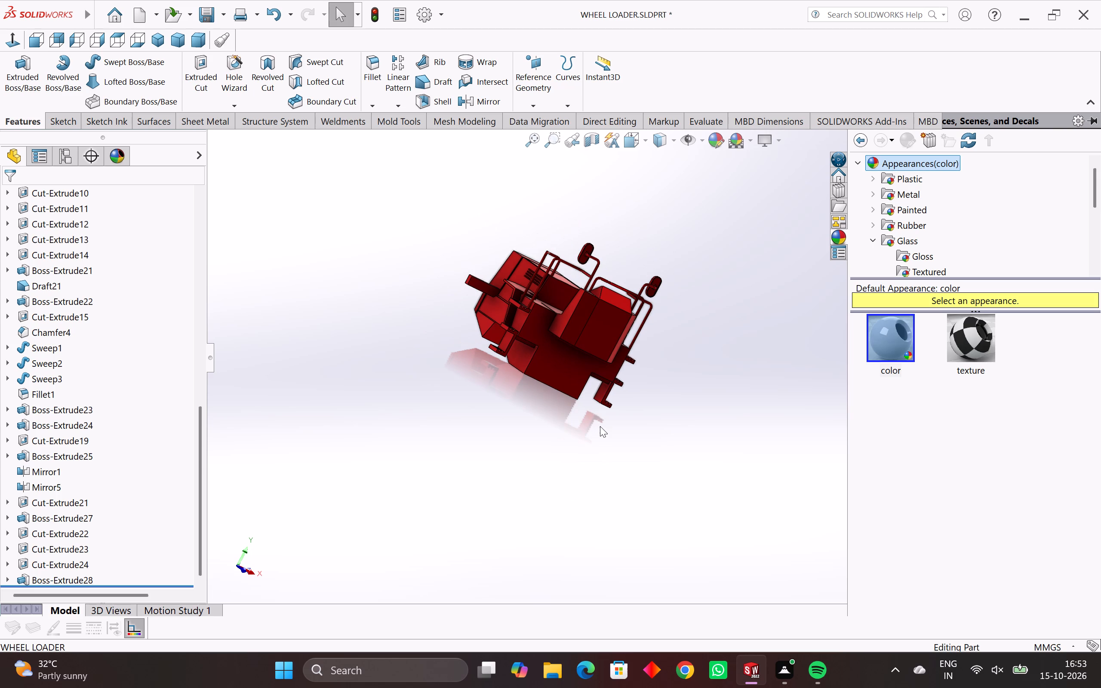
middle_click_drag(646, 388, 436, 378)
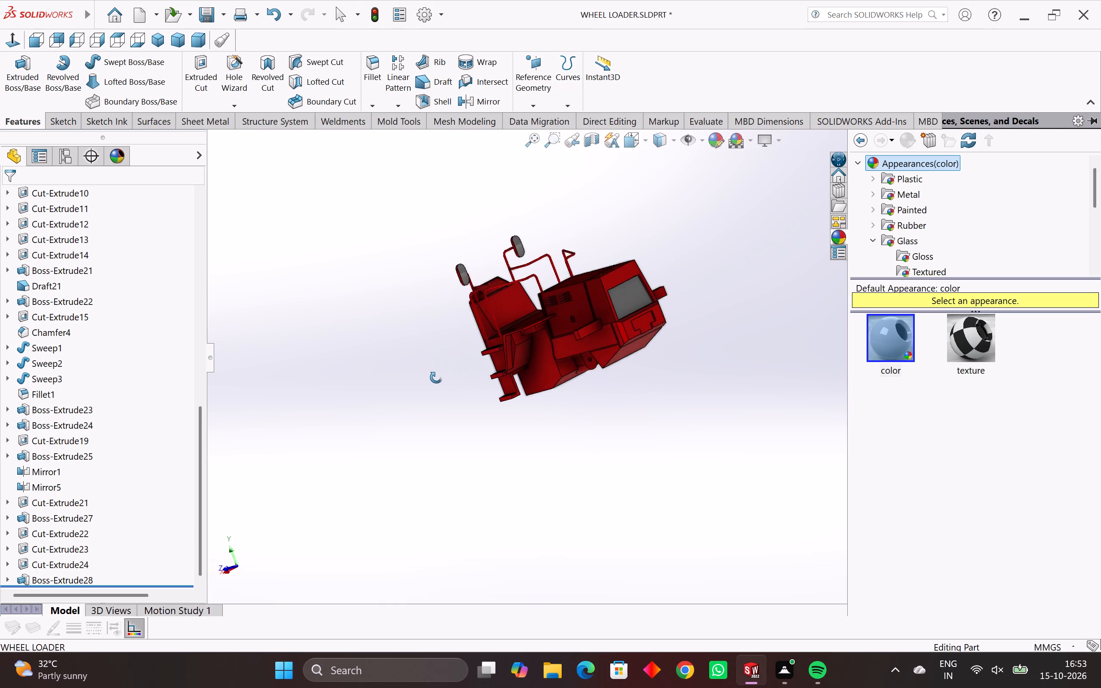
middle_click_drag(436, 378, 449, 390)
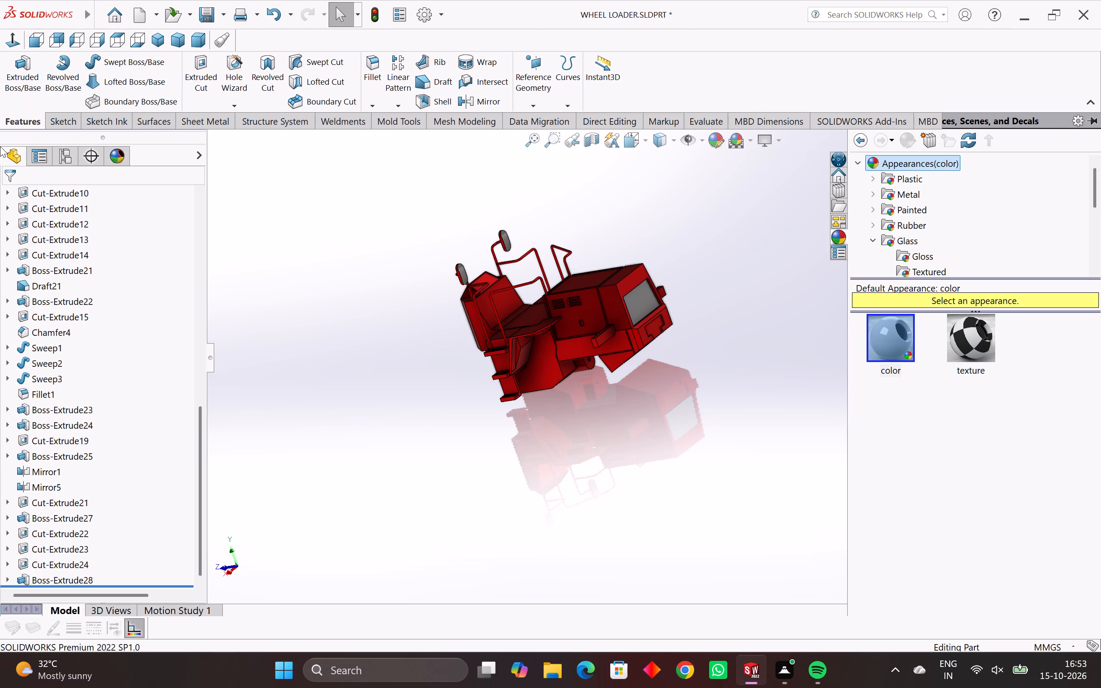
Start a sketch on the Right Plane and display the model with hidden lines visible.
scroll(85, 236, "up", 14)
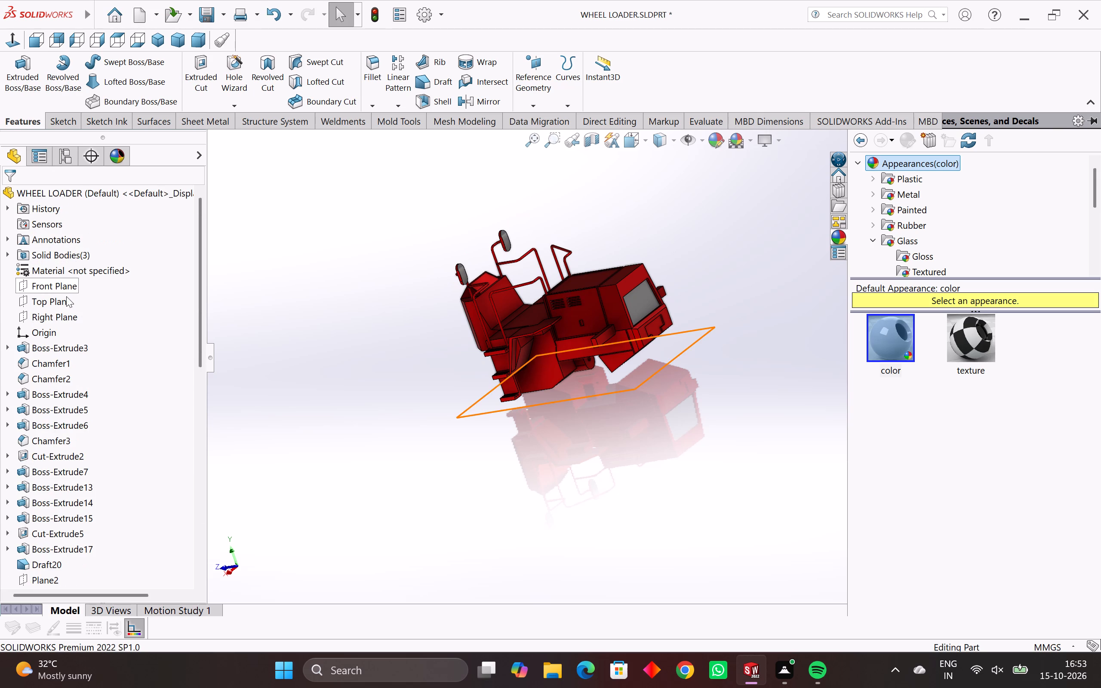
left_click(63, 314)
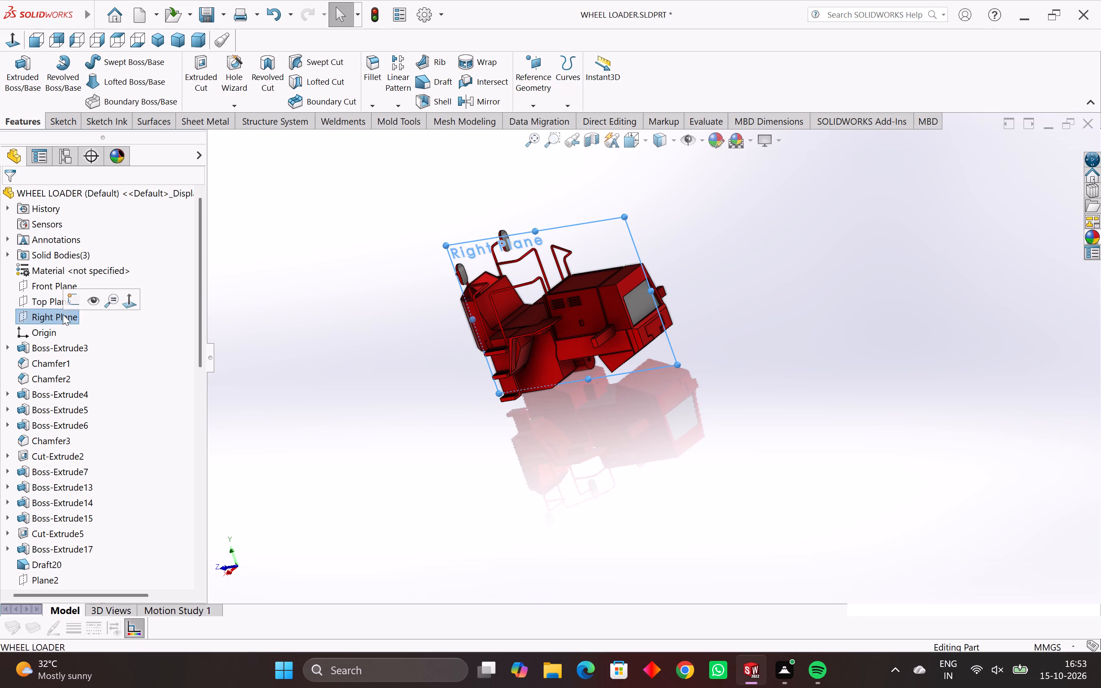
left_click(63, 118)
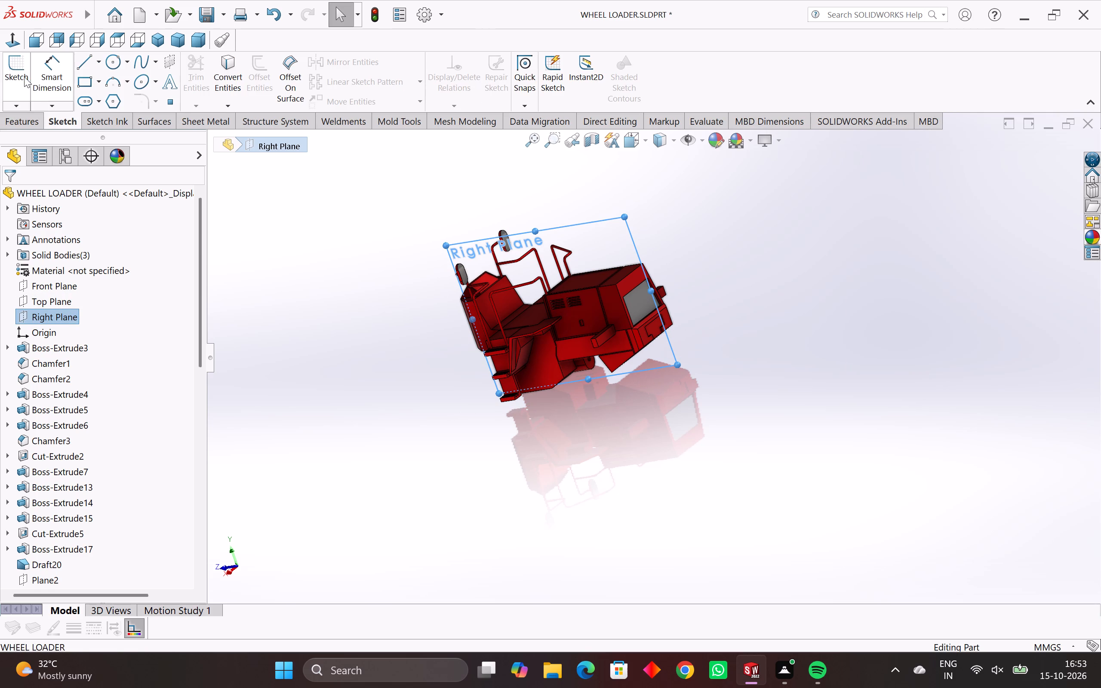
left_click(24, 77)
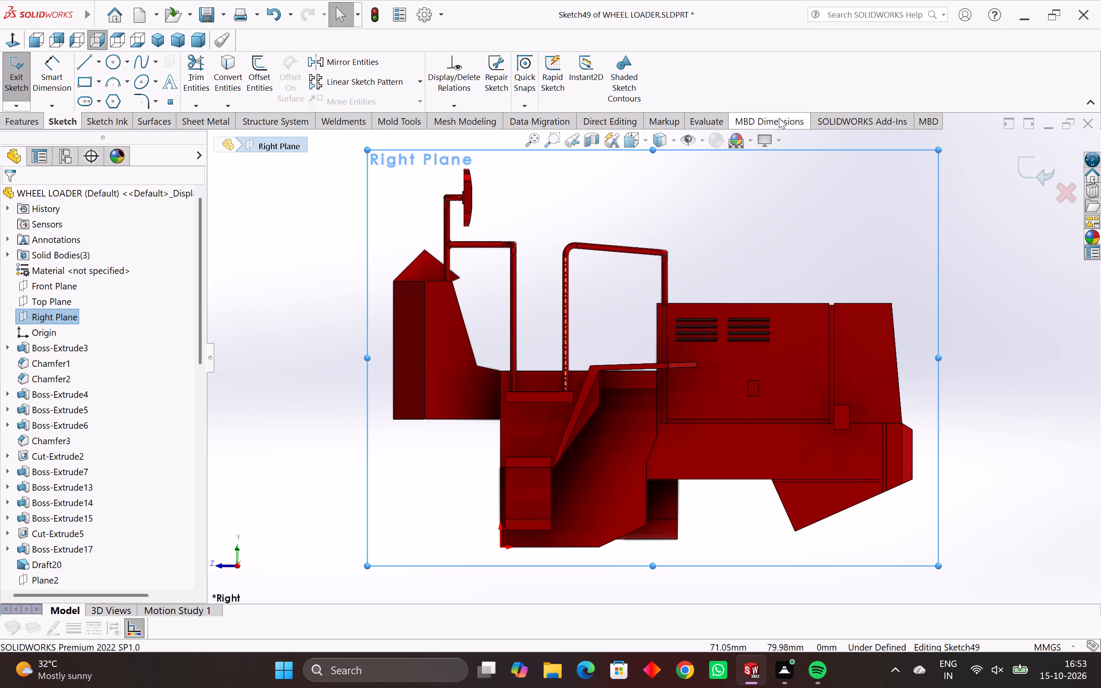
left_click(673, 137)
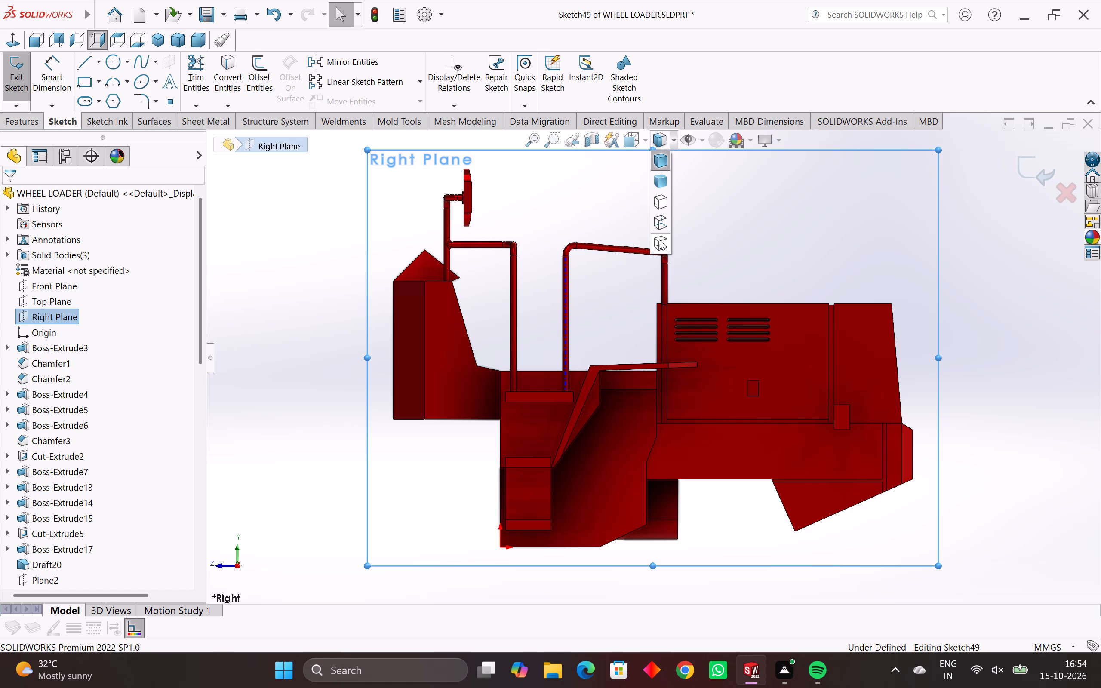
left_click(662, 223)
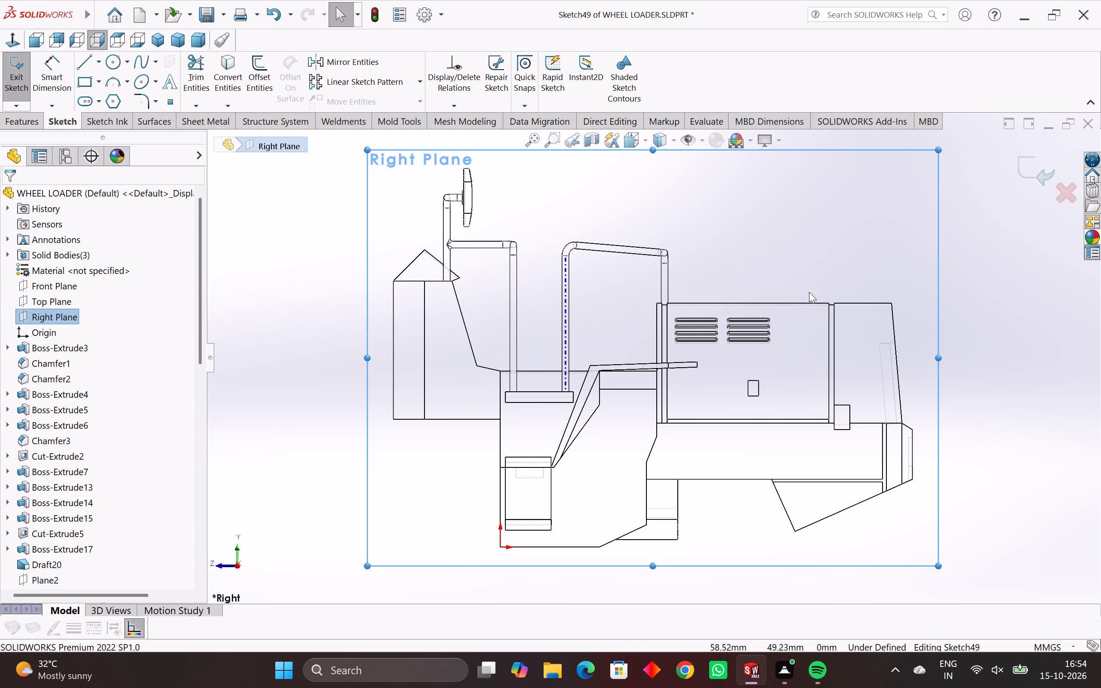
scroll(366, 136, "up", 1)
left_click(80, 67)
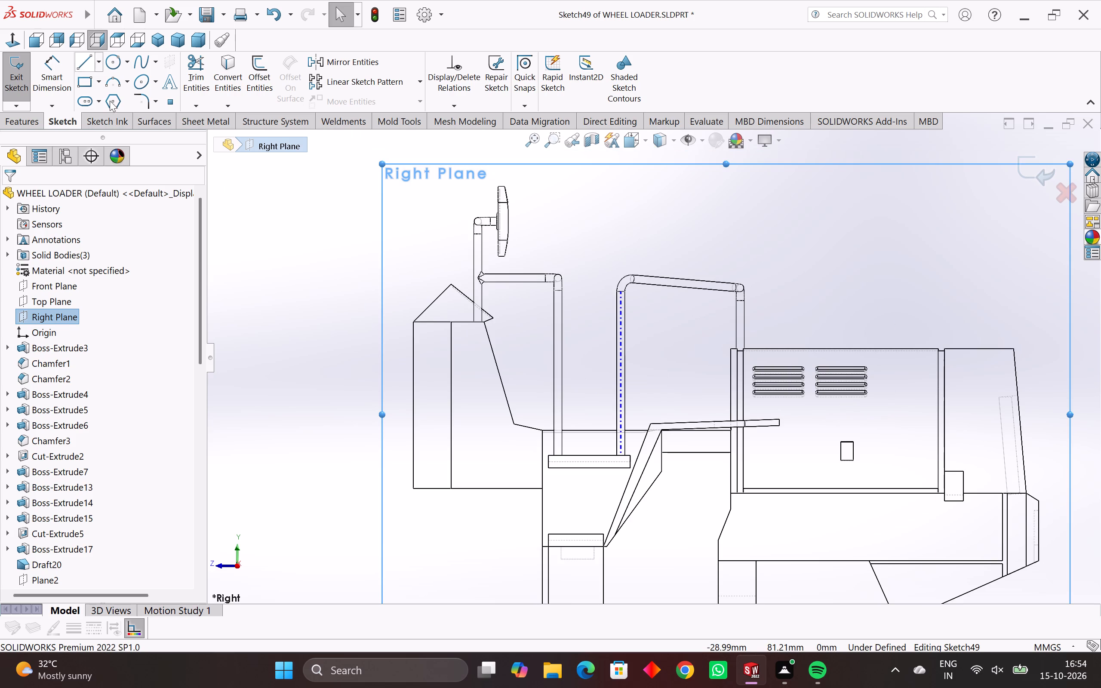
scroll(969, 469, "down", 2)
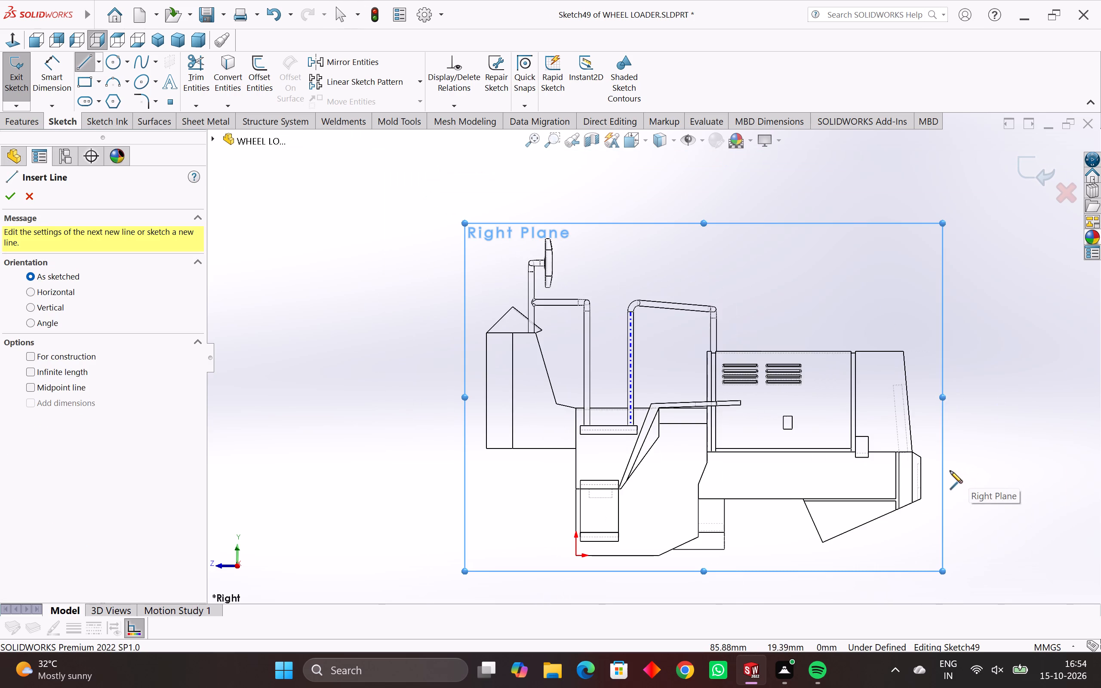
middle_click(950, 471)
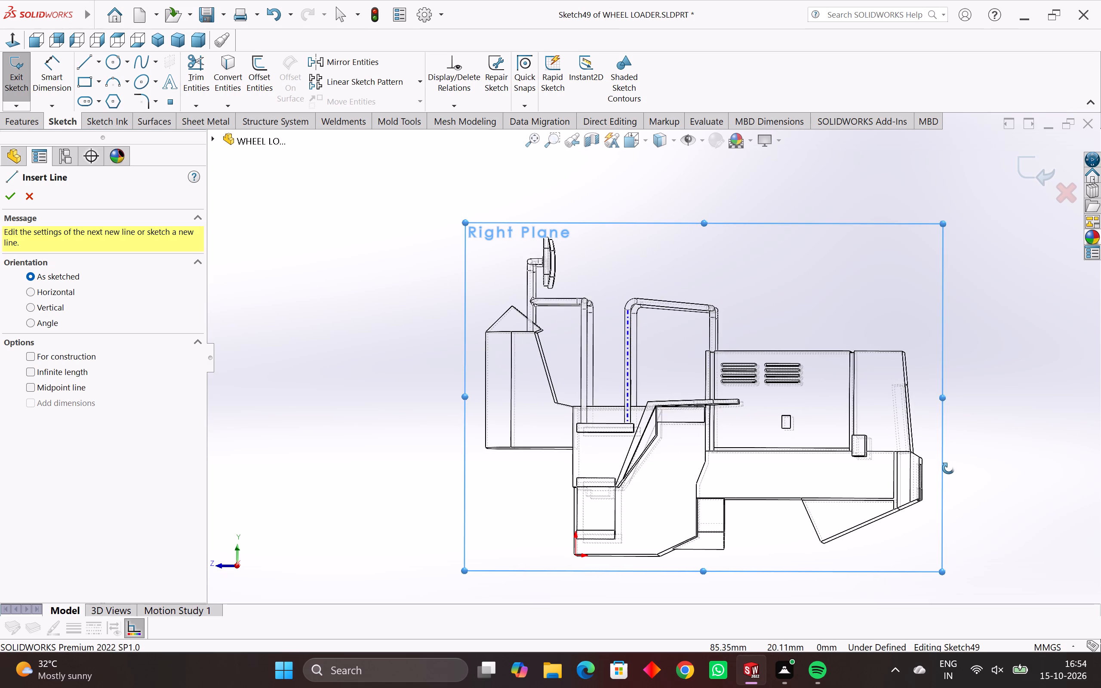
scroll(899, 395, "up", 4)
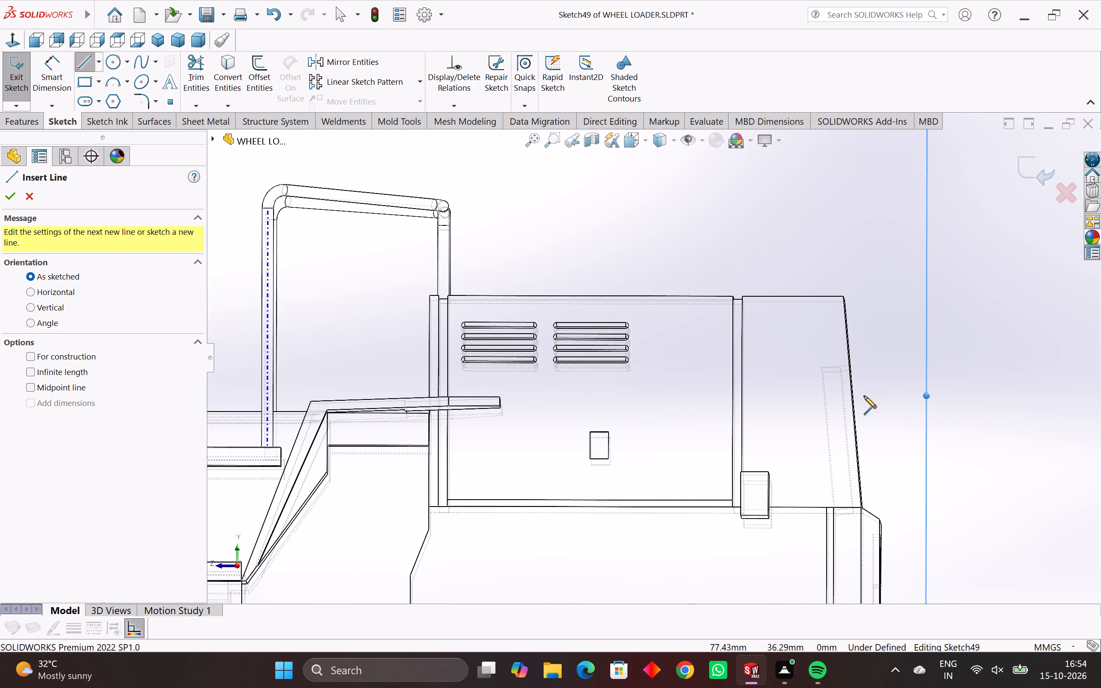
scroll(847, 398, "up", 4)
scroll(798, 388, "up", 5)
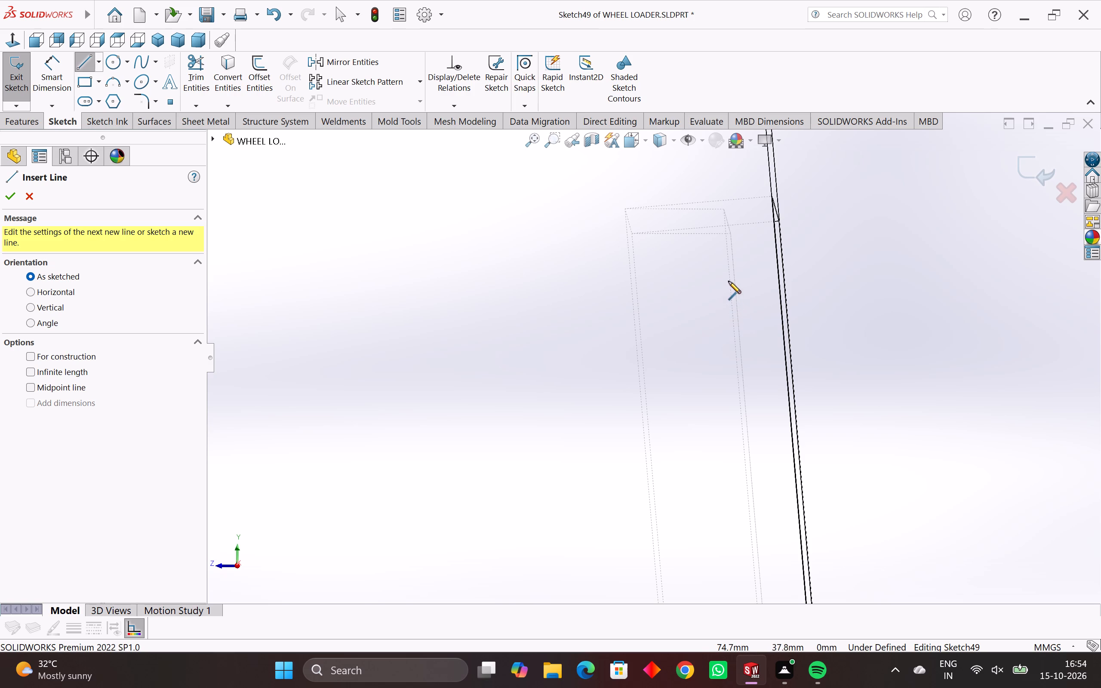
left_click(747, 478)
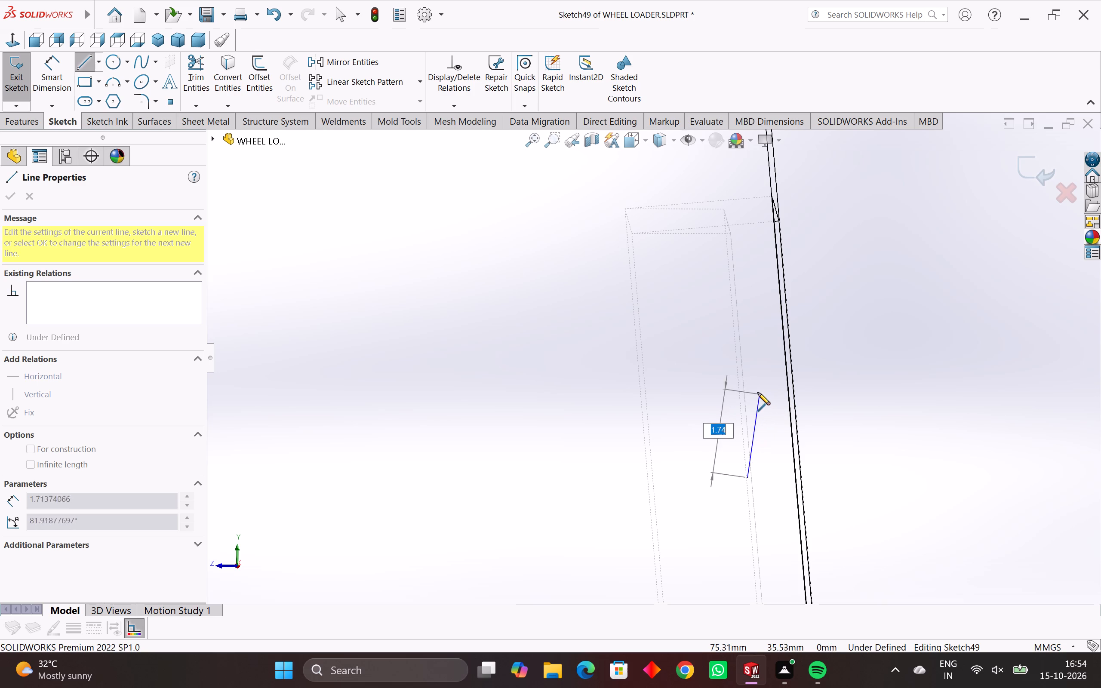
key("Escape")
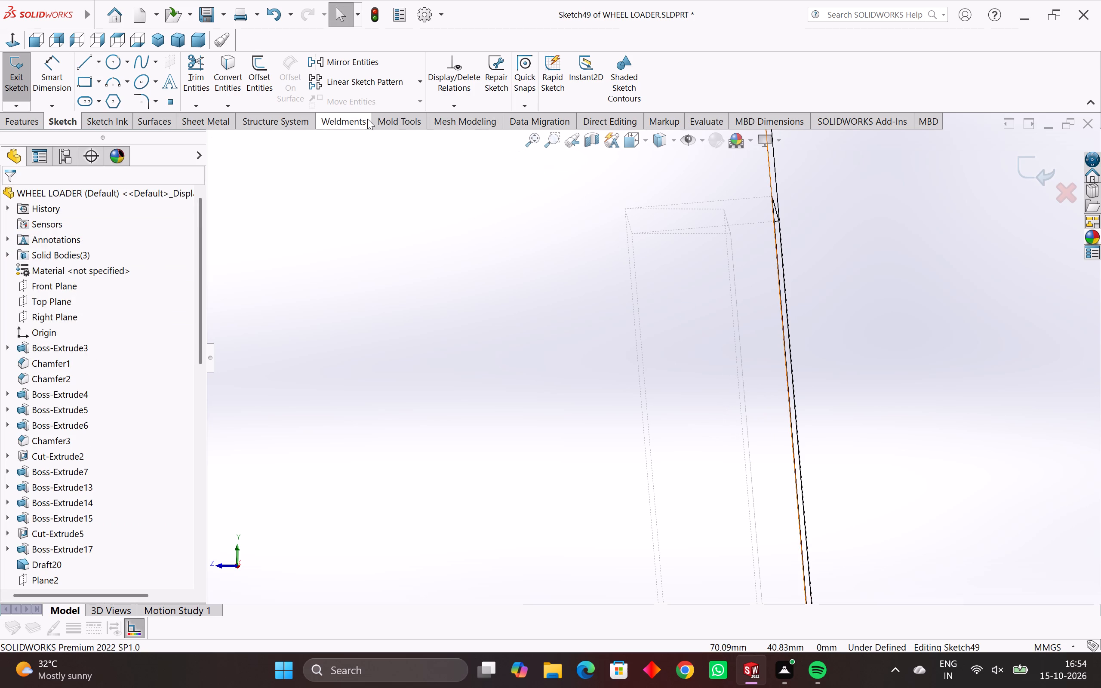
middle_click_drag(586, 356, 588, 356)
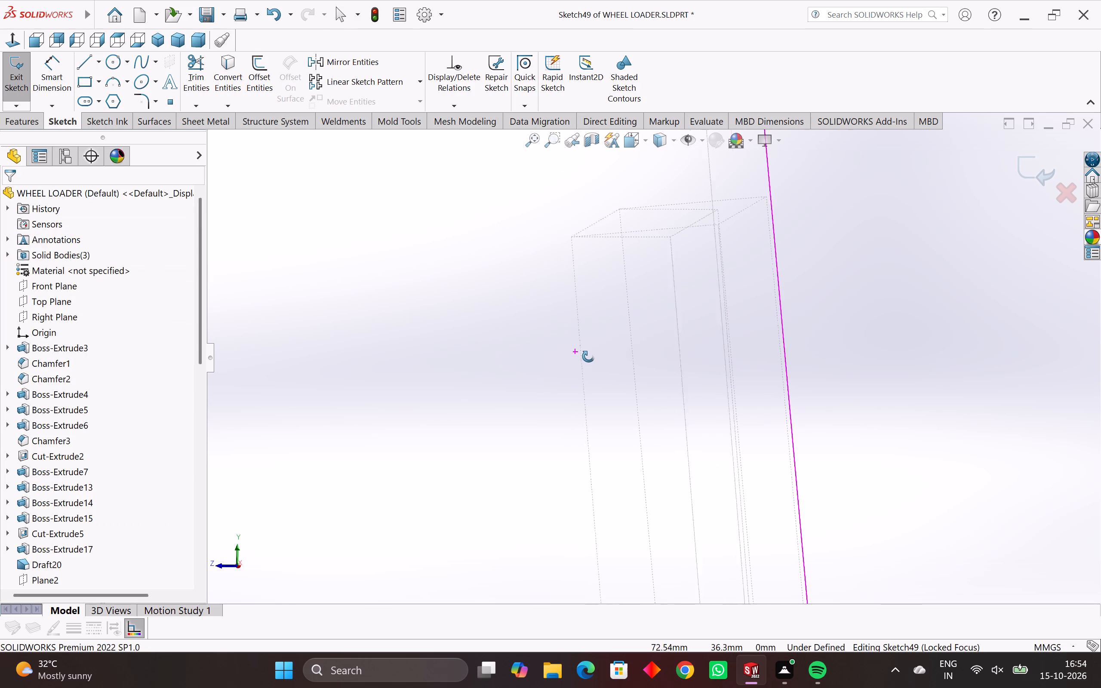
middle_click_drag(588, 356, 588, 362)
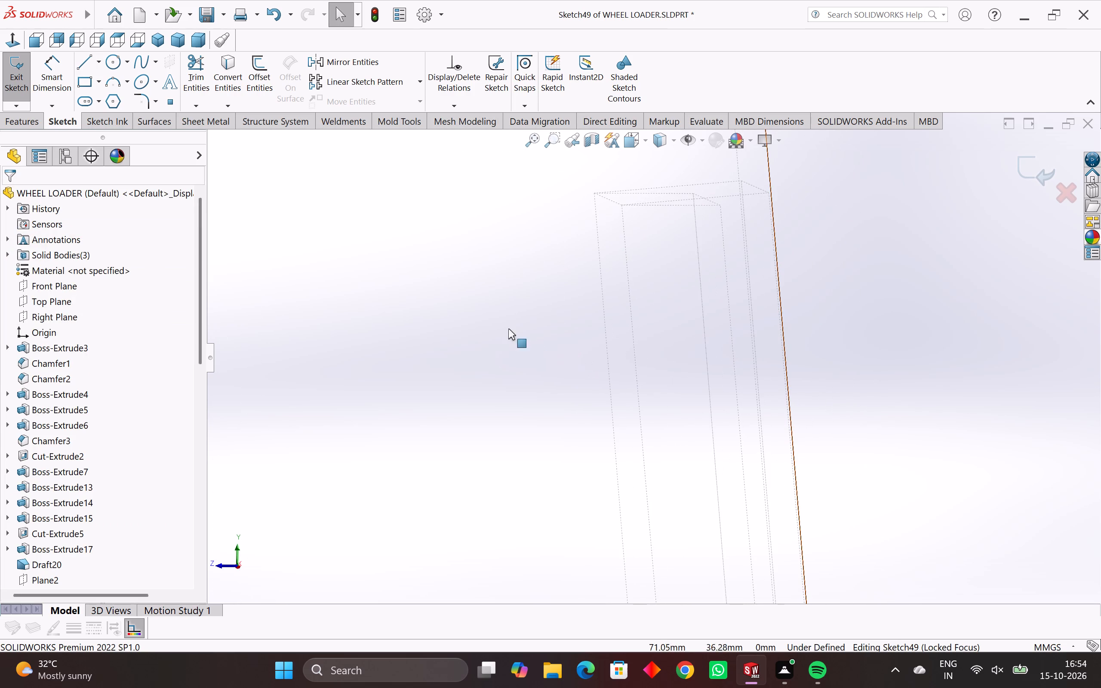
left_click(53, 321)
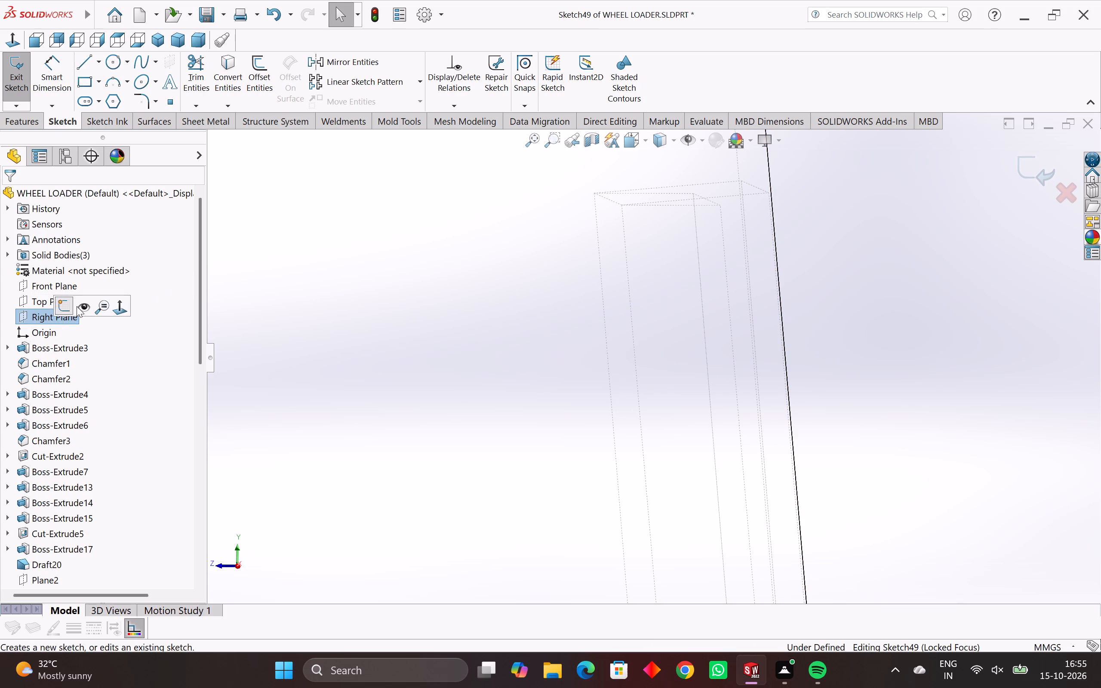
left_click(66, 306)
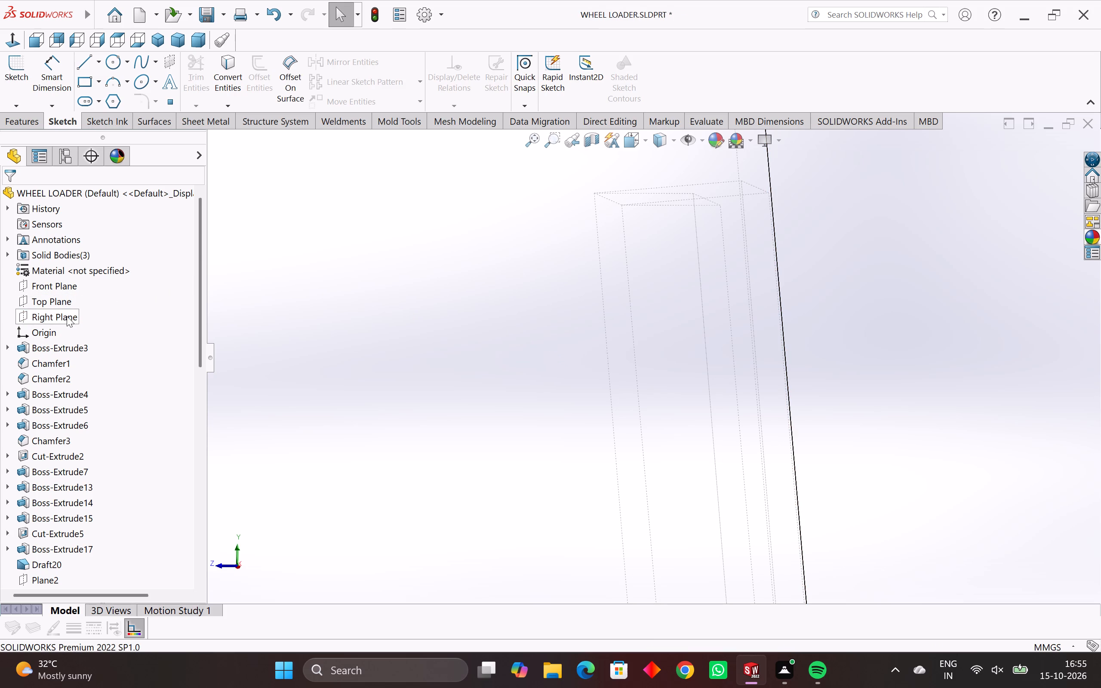
On the Right Plane, sketch a small closed four-sided profile about 0.46 mm wide against the grey trapezoidal boss's front face, near its upper end.
left_click(67, 316)
left_click(76, 304)
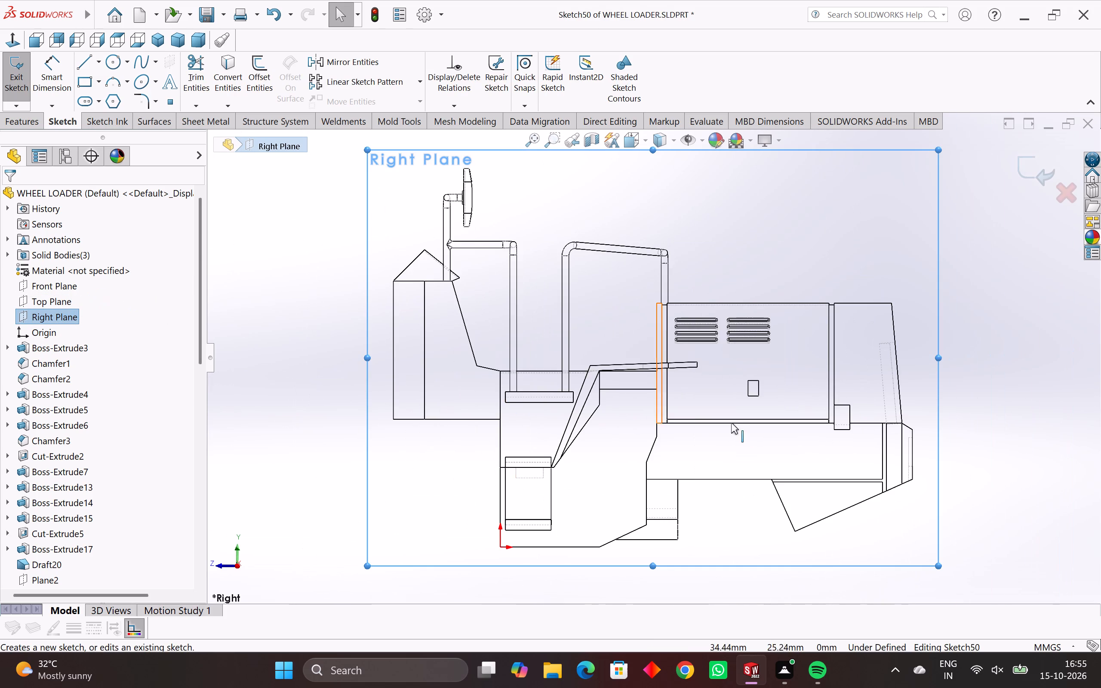
scroll(911, 352, "up", 4)
scroll(787, 404, "up", 5)
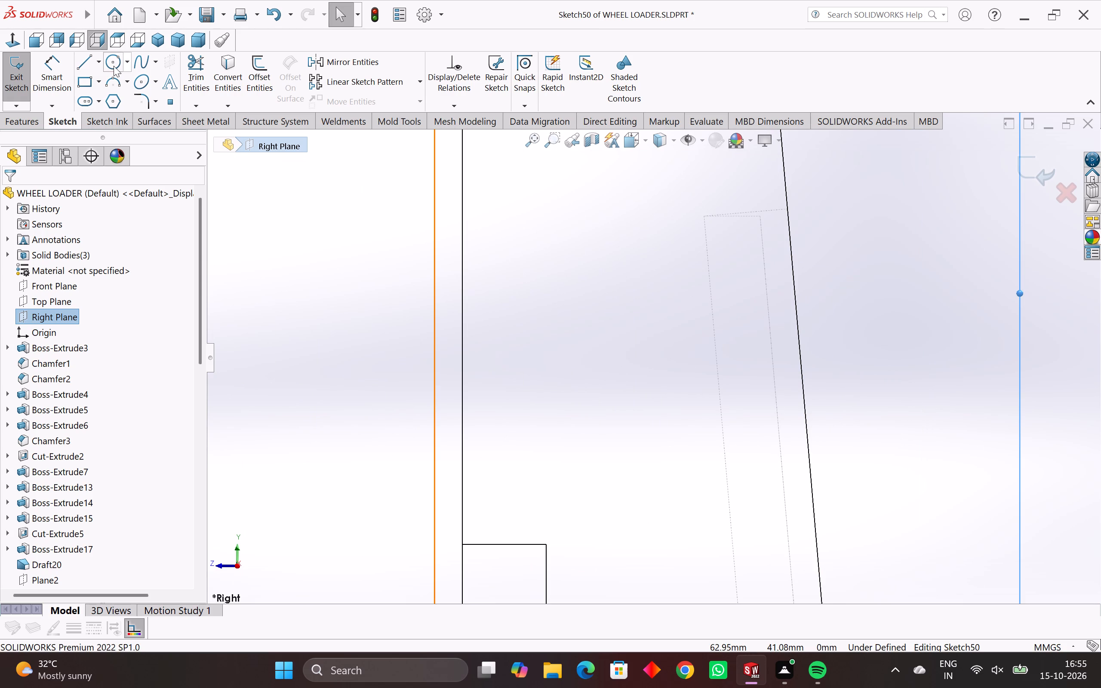
left_click(79, 66)
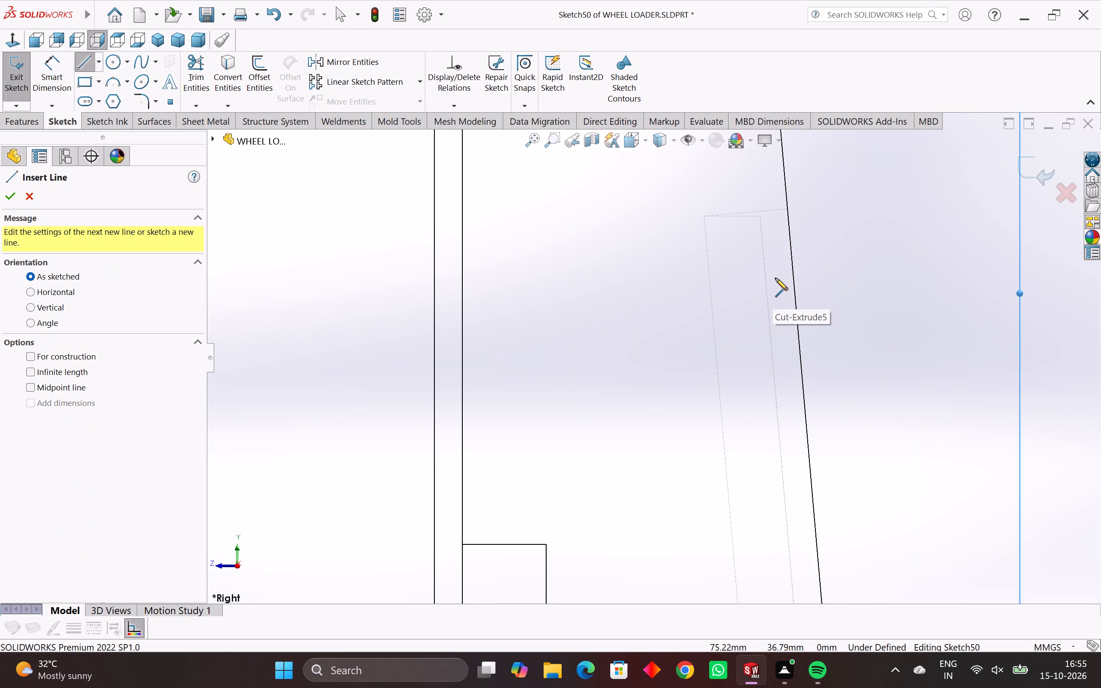
scroll(775, 278, "up", 4)
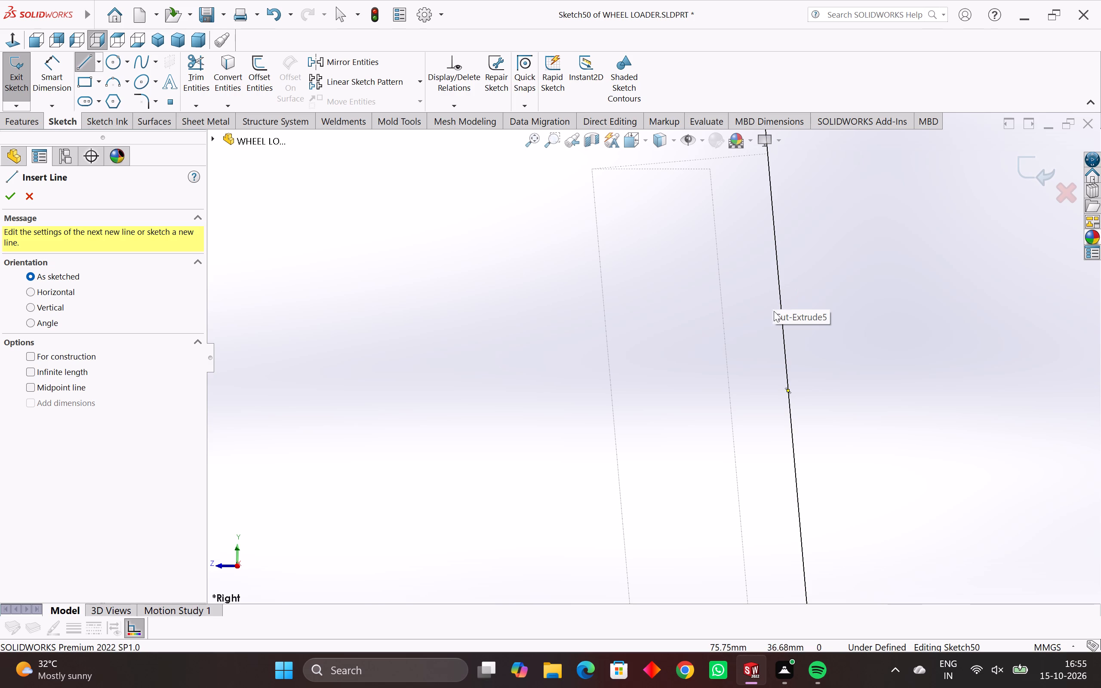
scroll(765, 464, "down", 5)
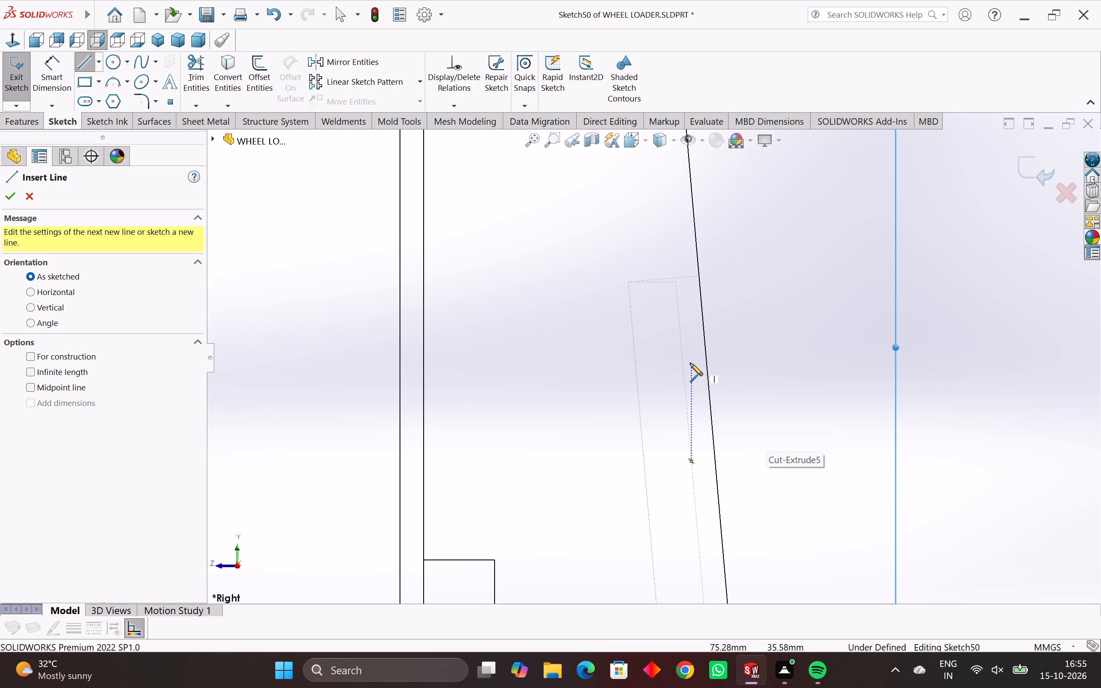
left_click(692, 336)
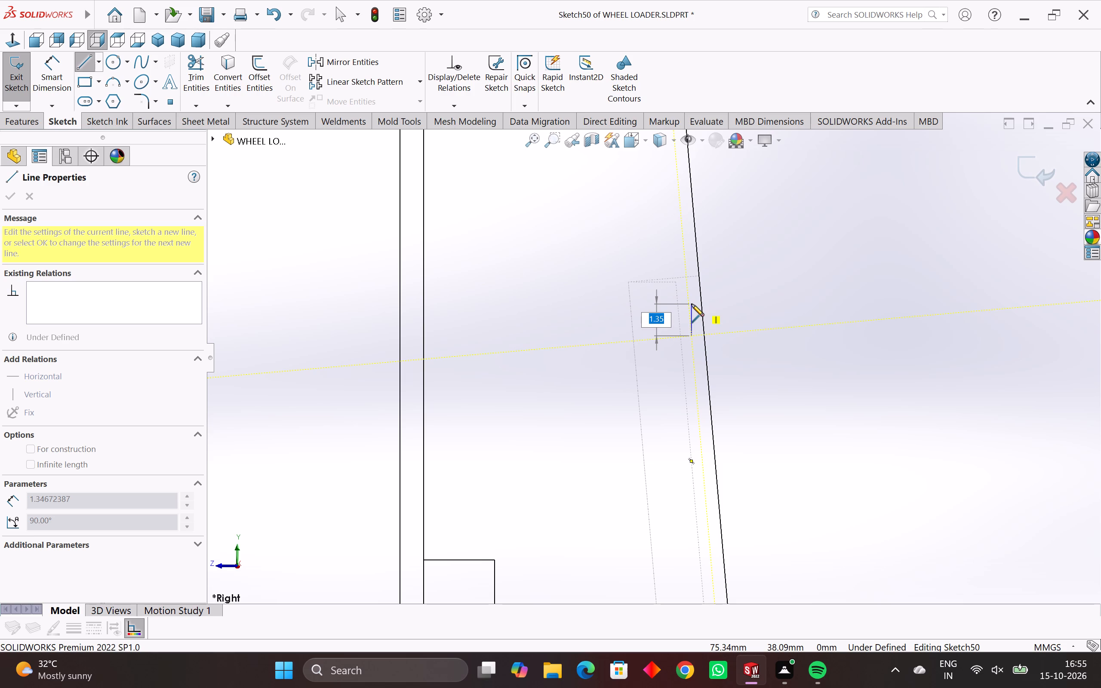
left_click(687, 300)
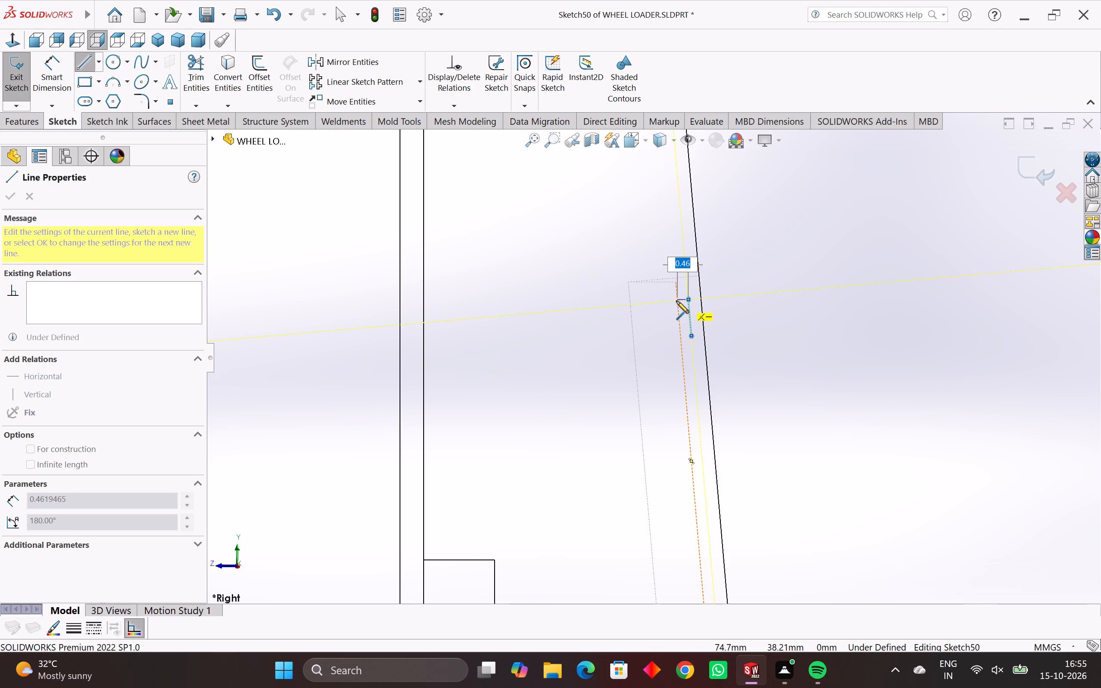
left_click(677, 301)
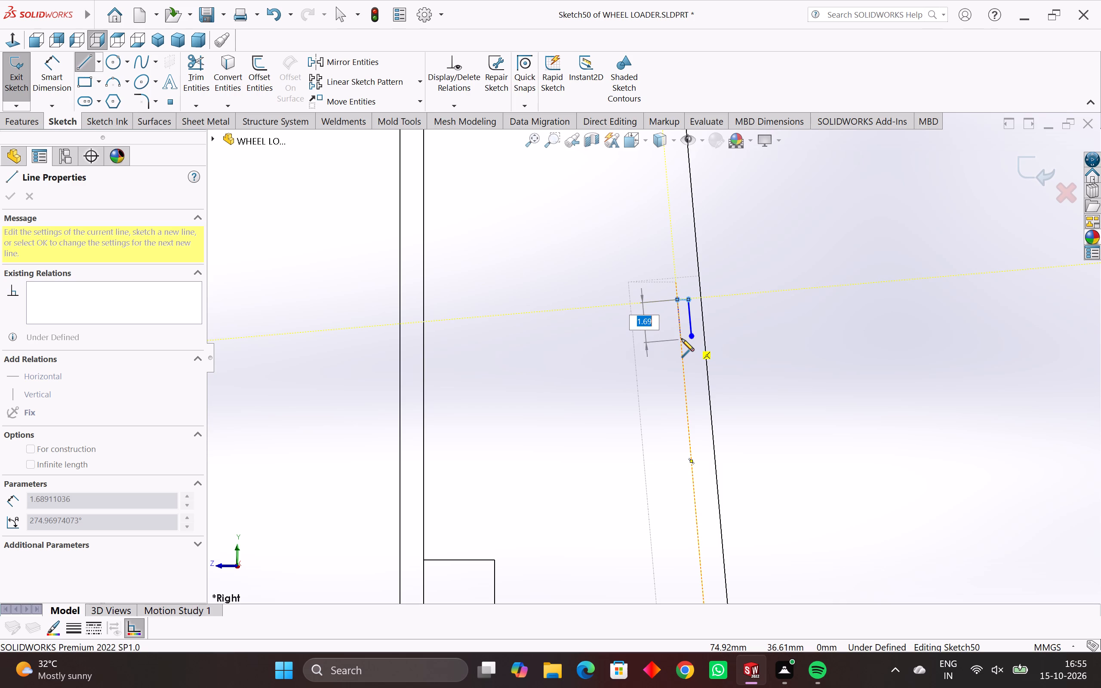
left_click(682, 338)
left_click(691, 335)
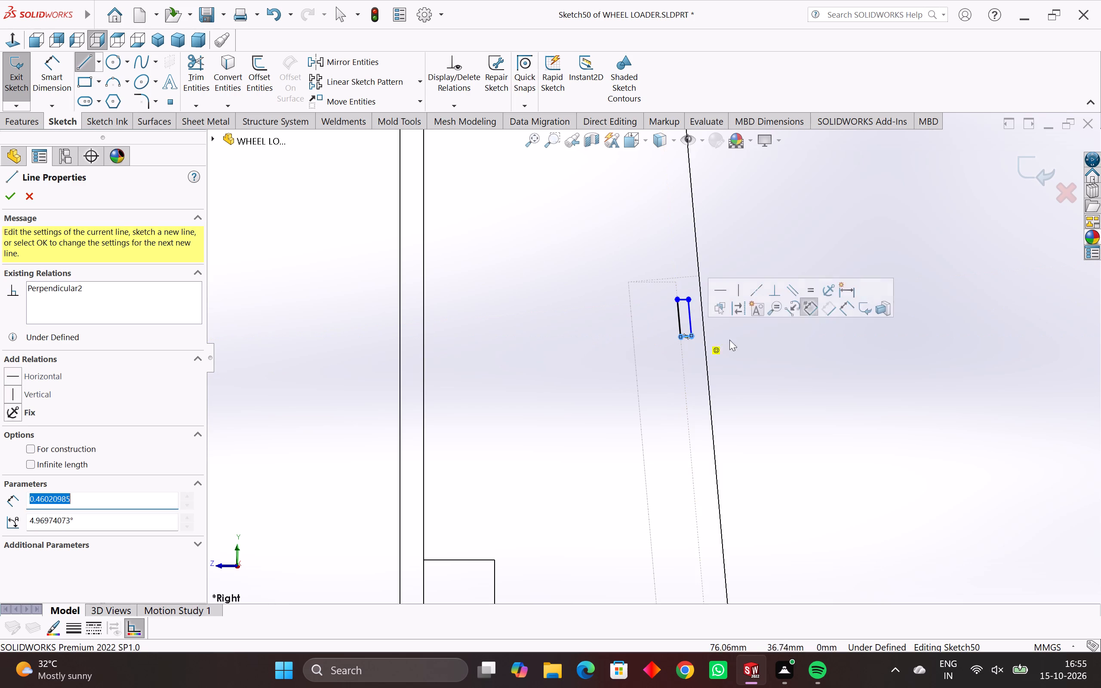
key("Escape")
key("Escape")
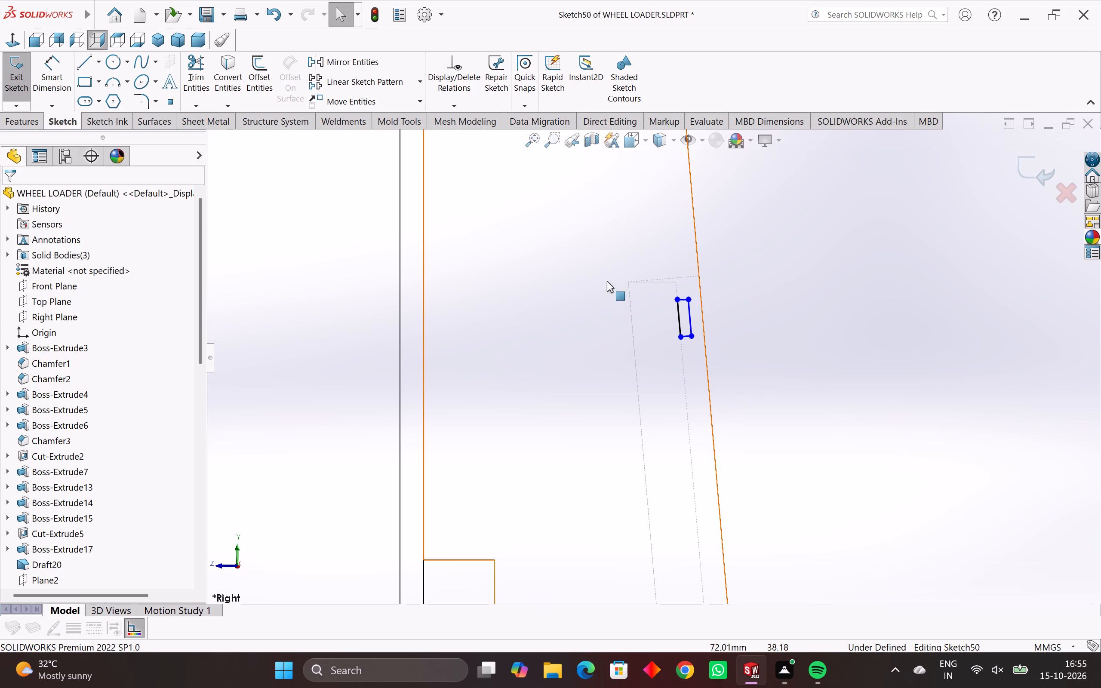
Dimension the profile's upper inner corner 1 mm from the top corner of the boss's front face.
left_click(57, 65)
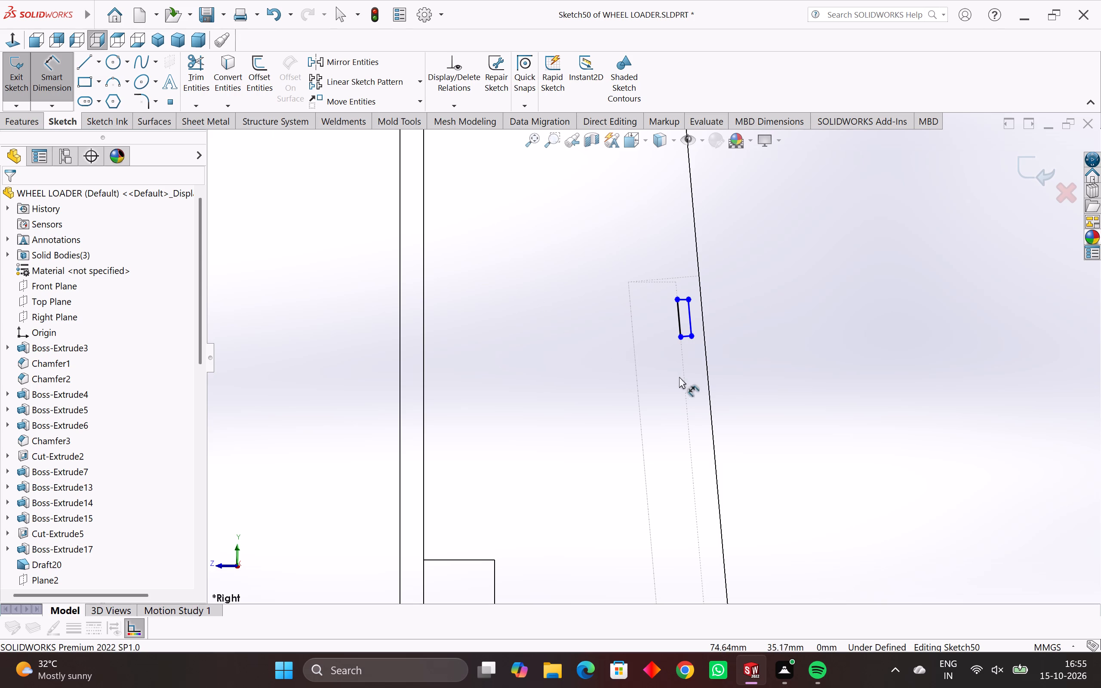
scroll(675, 289, "up", 4)
left_click(670, 294)
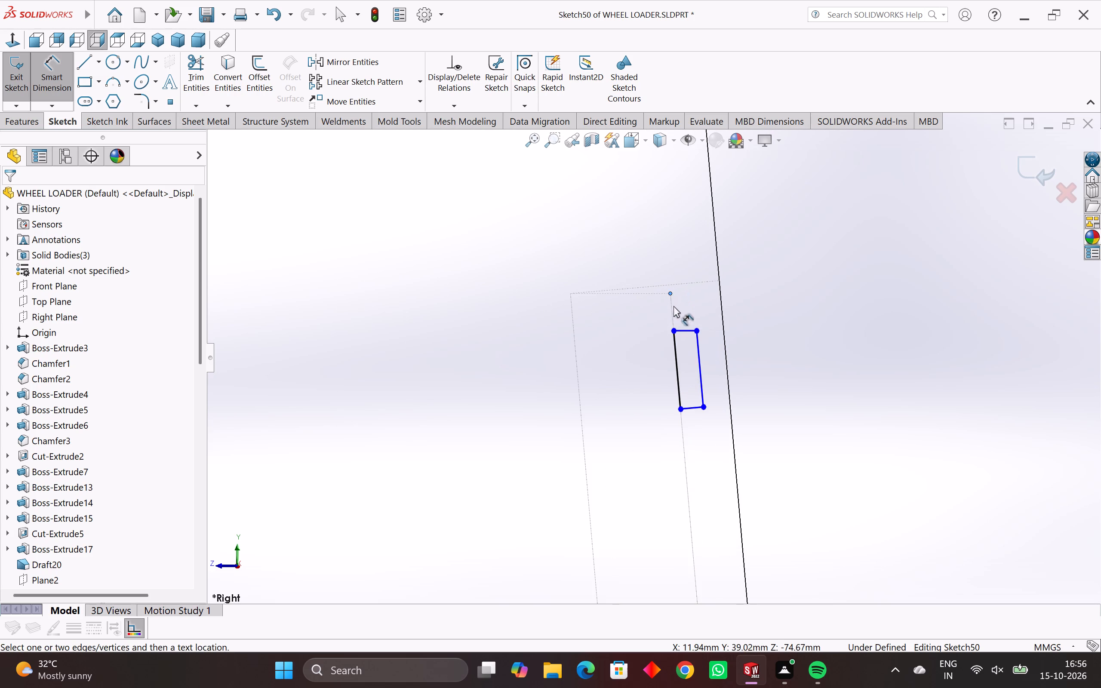
left_click(672, 329)
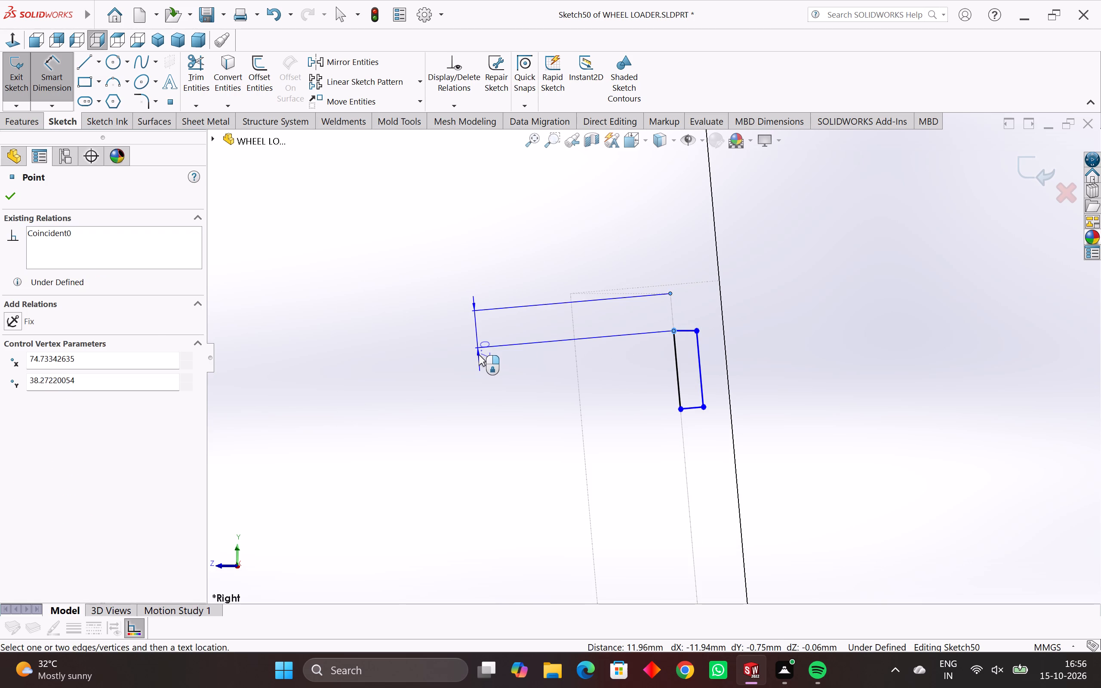
left_click(479, 355)
key("1")
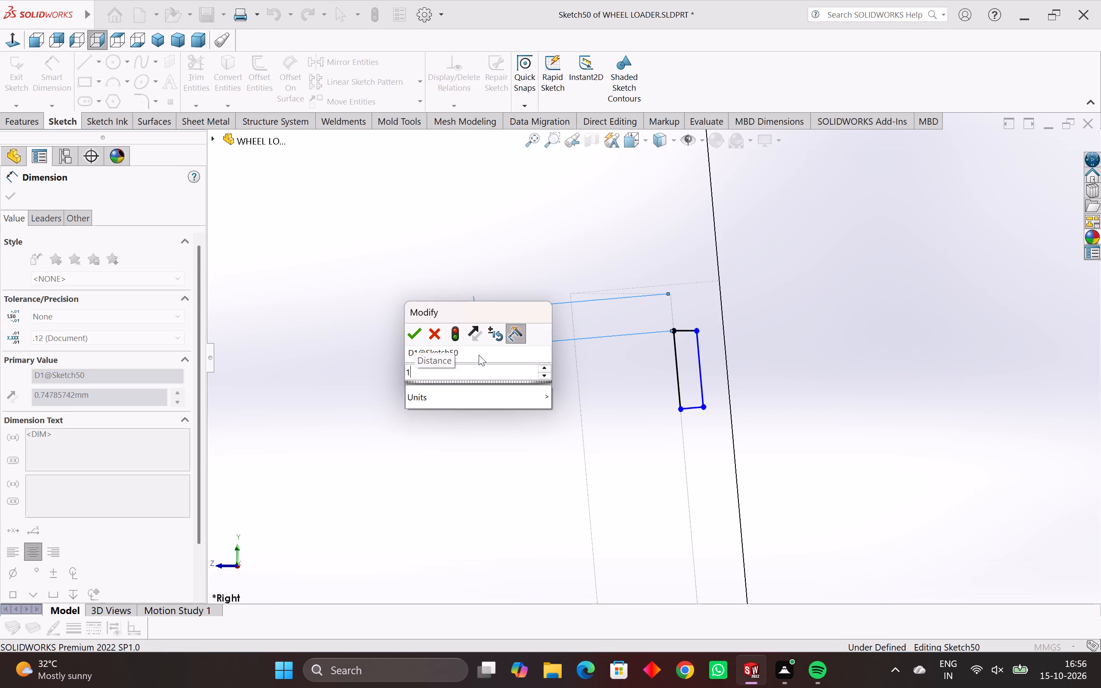
key("Return")
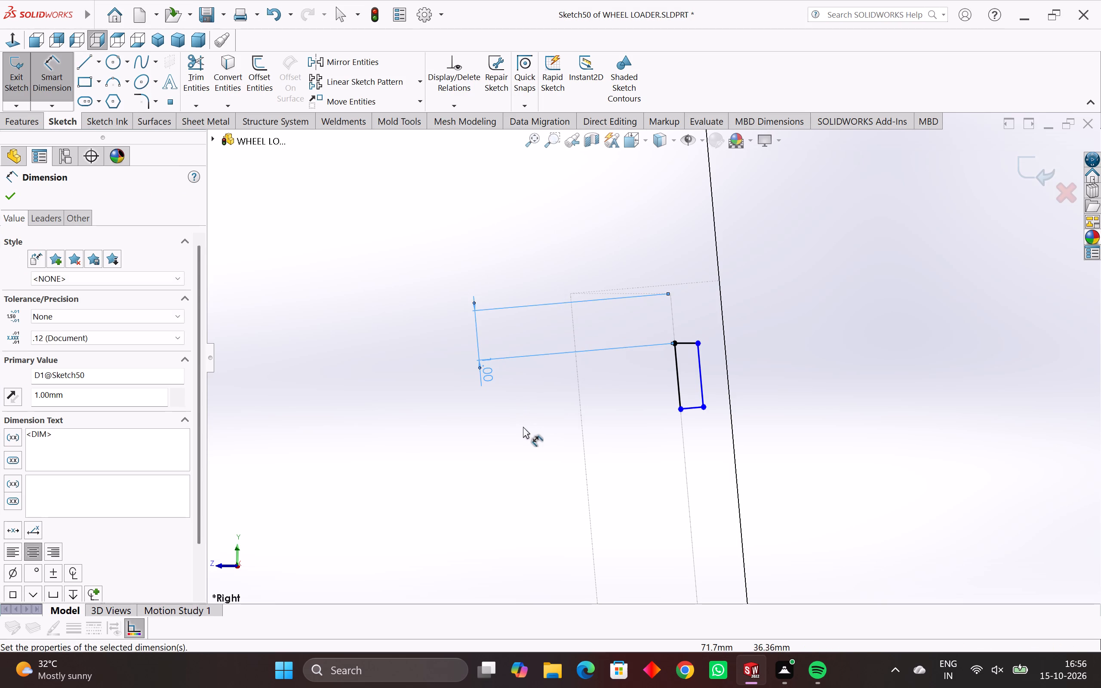
Dimension the profile with a vertical height of 1 mm on its inner side and a 0.5 mm top edge.
left_click(676, 376)
left_click(530, 403)
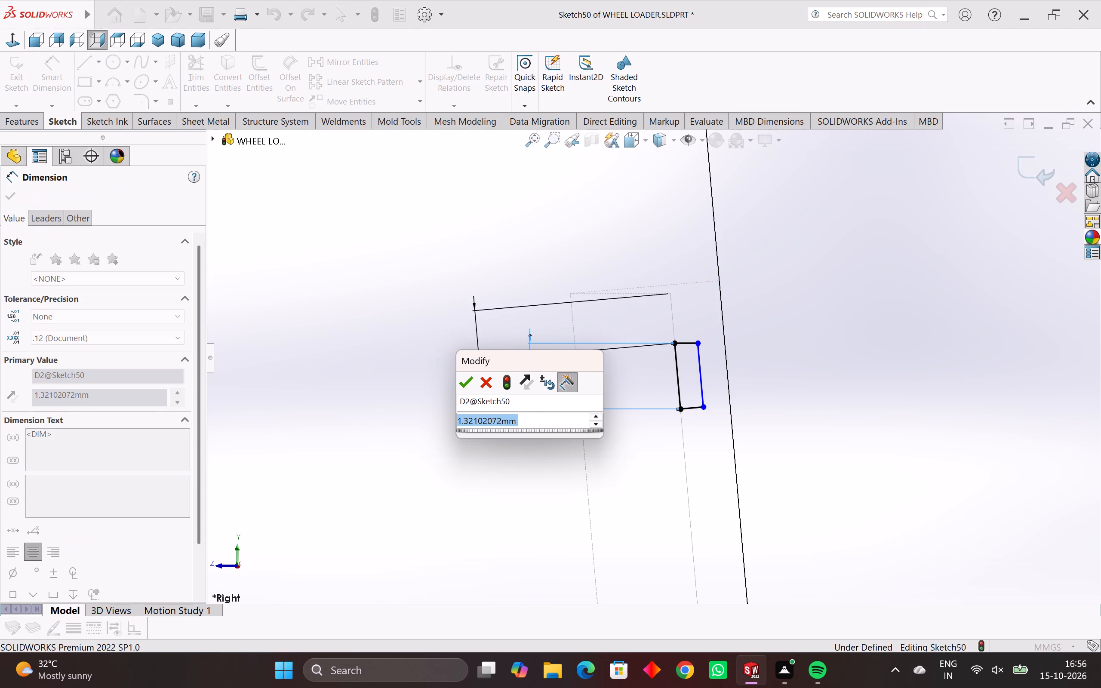
key("1")
key("Return")
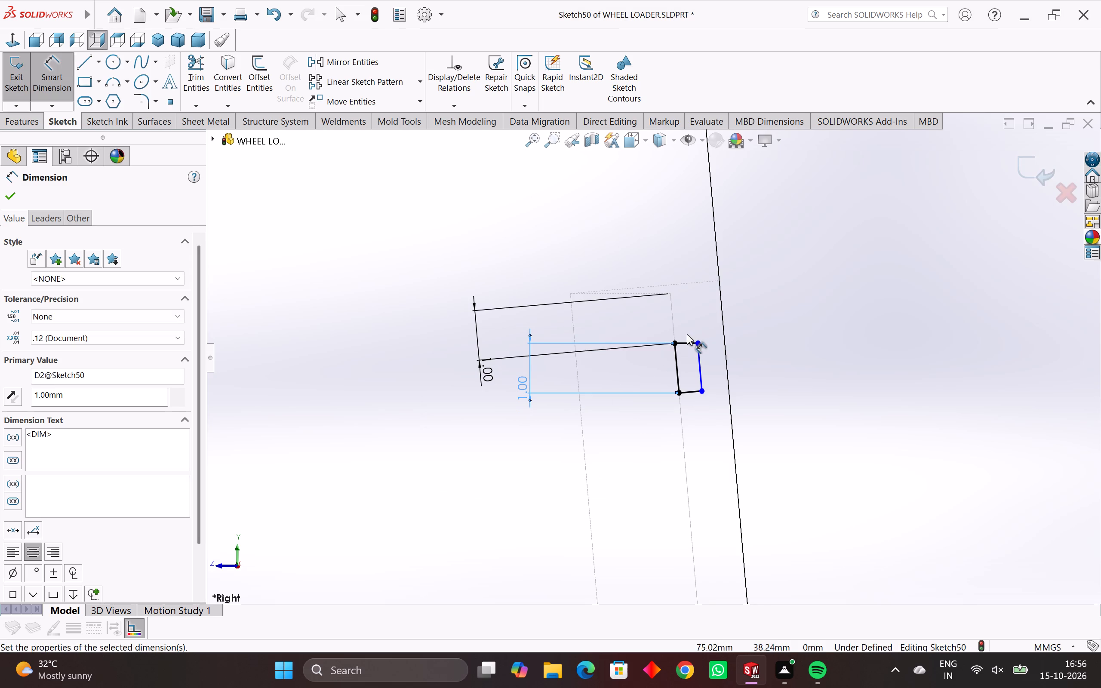
left_click(688, 341)
left_click(689, 313)
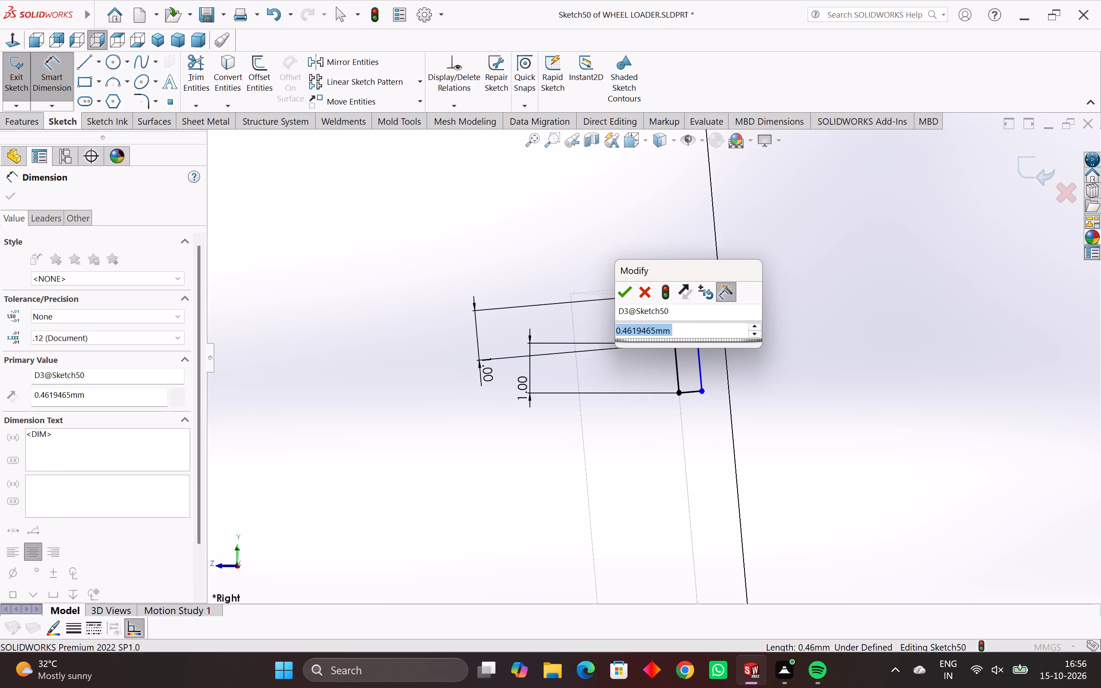
type(".5")
key("Return")
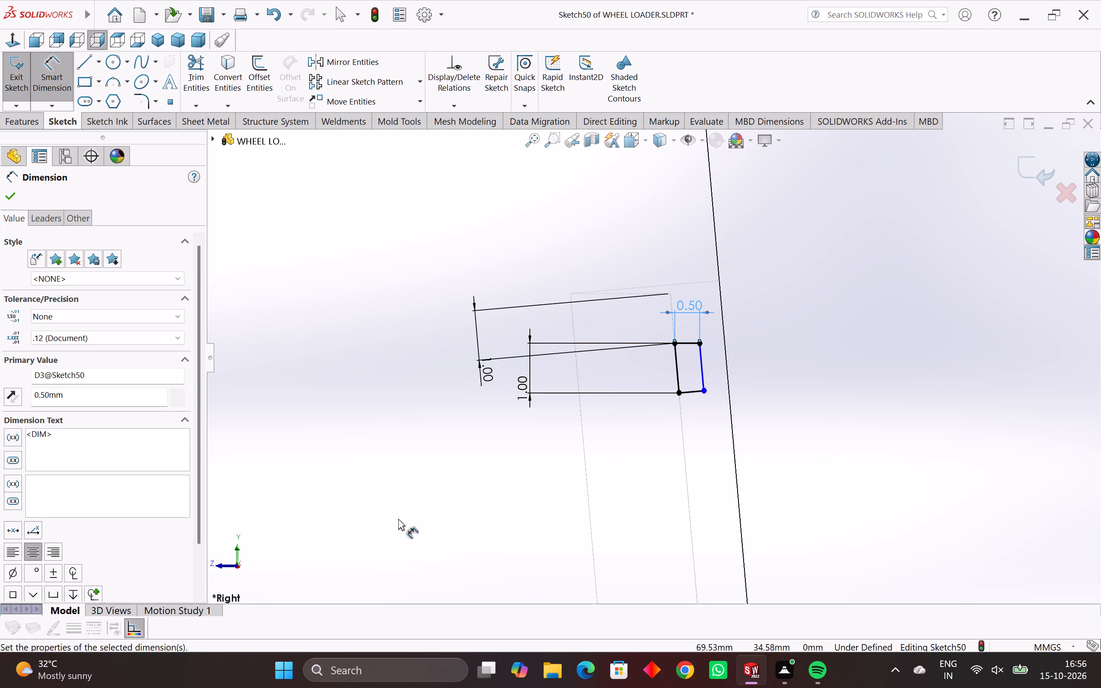
left_click(9, 200)
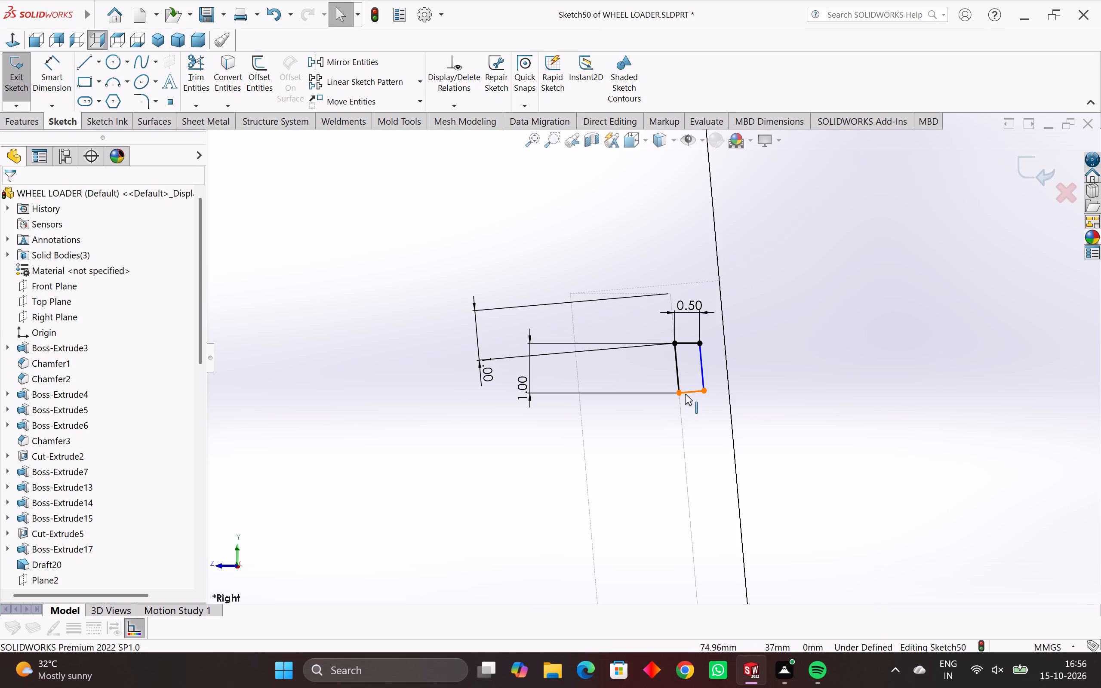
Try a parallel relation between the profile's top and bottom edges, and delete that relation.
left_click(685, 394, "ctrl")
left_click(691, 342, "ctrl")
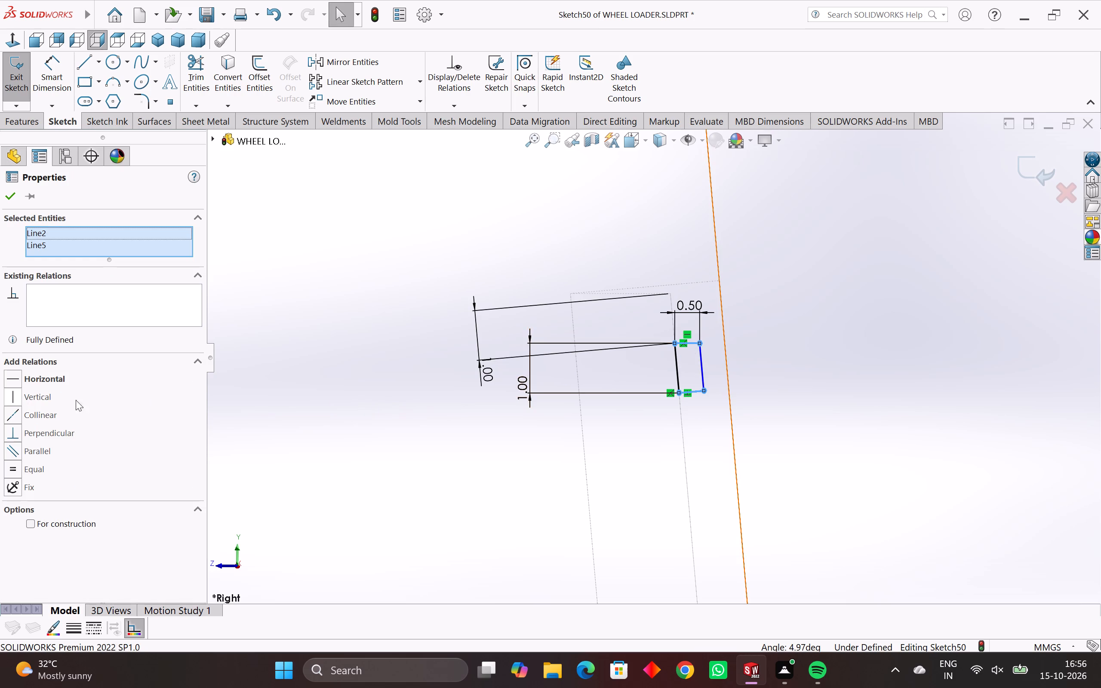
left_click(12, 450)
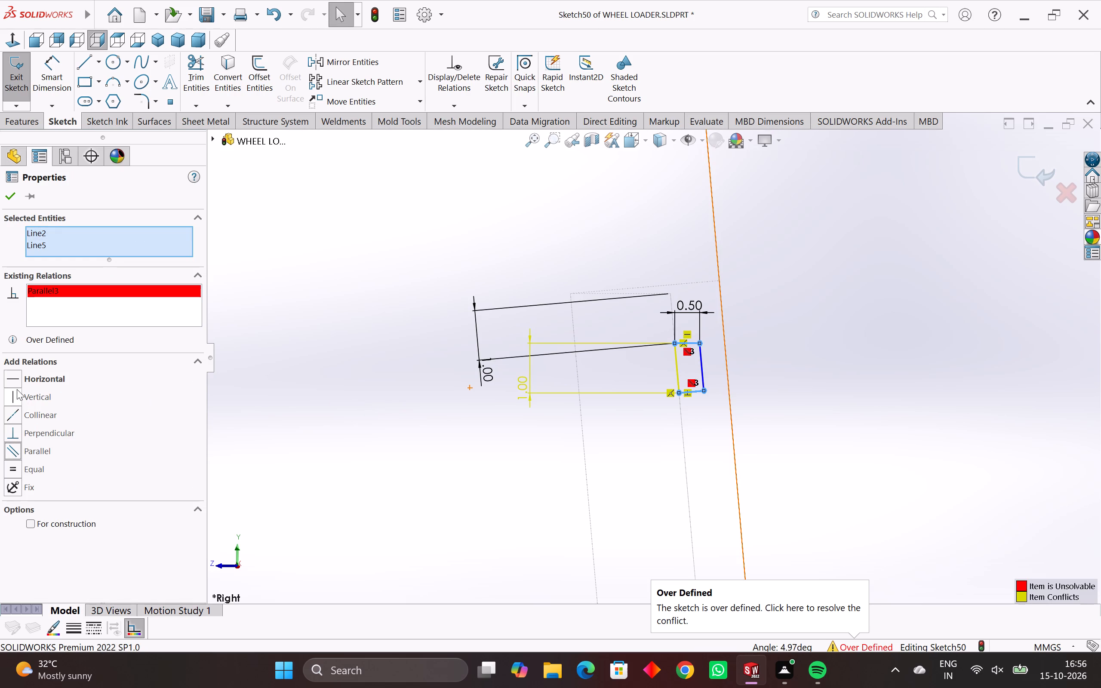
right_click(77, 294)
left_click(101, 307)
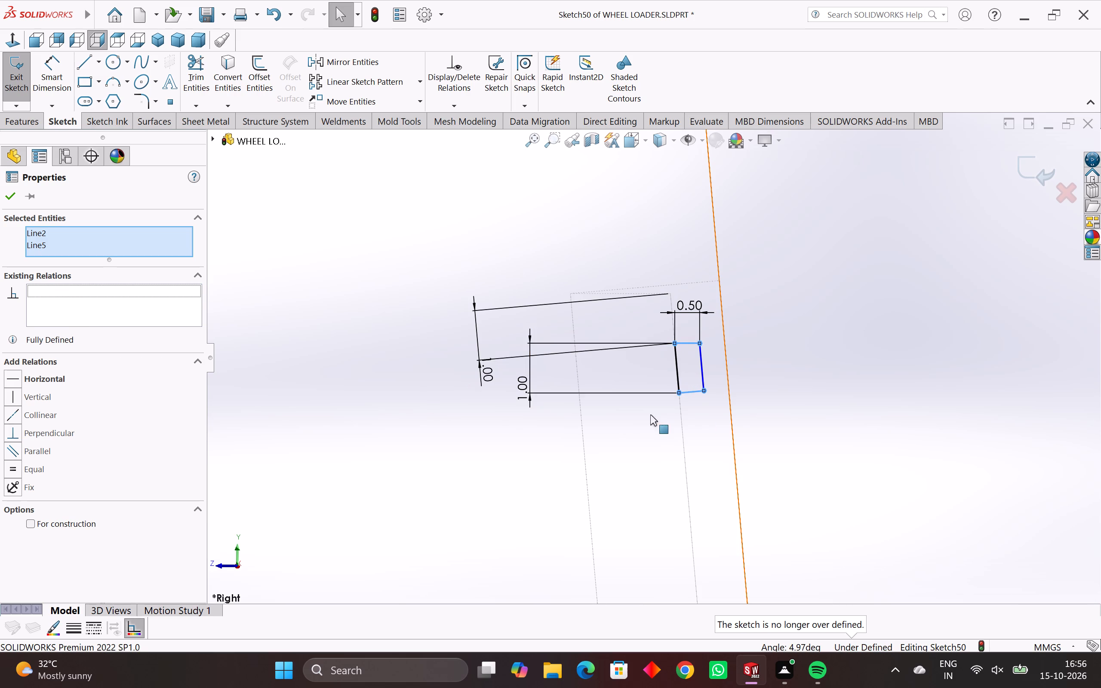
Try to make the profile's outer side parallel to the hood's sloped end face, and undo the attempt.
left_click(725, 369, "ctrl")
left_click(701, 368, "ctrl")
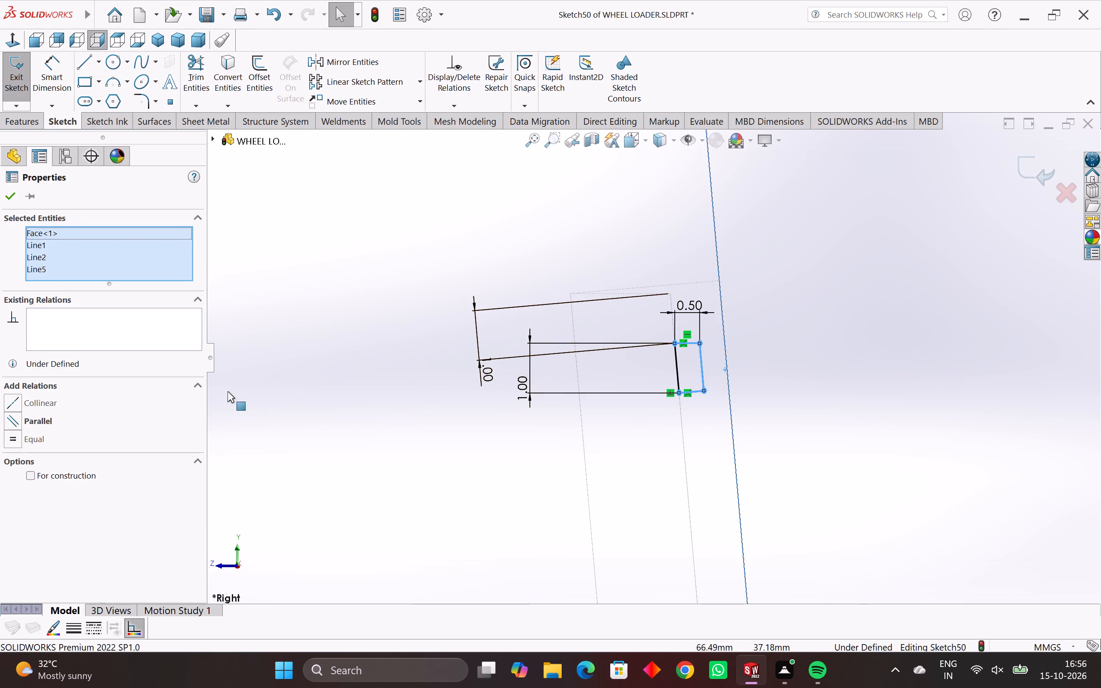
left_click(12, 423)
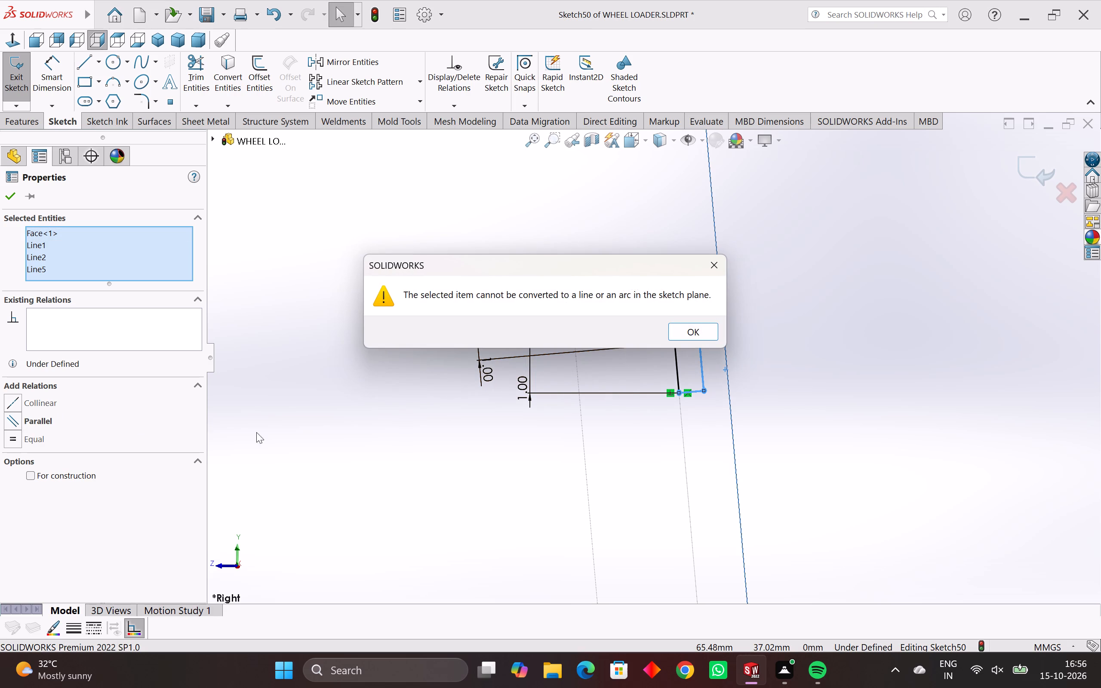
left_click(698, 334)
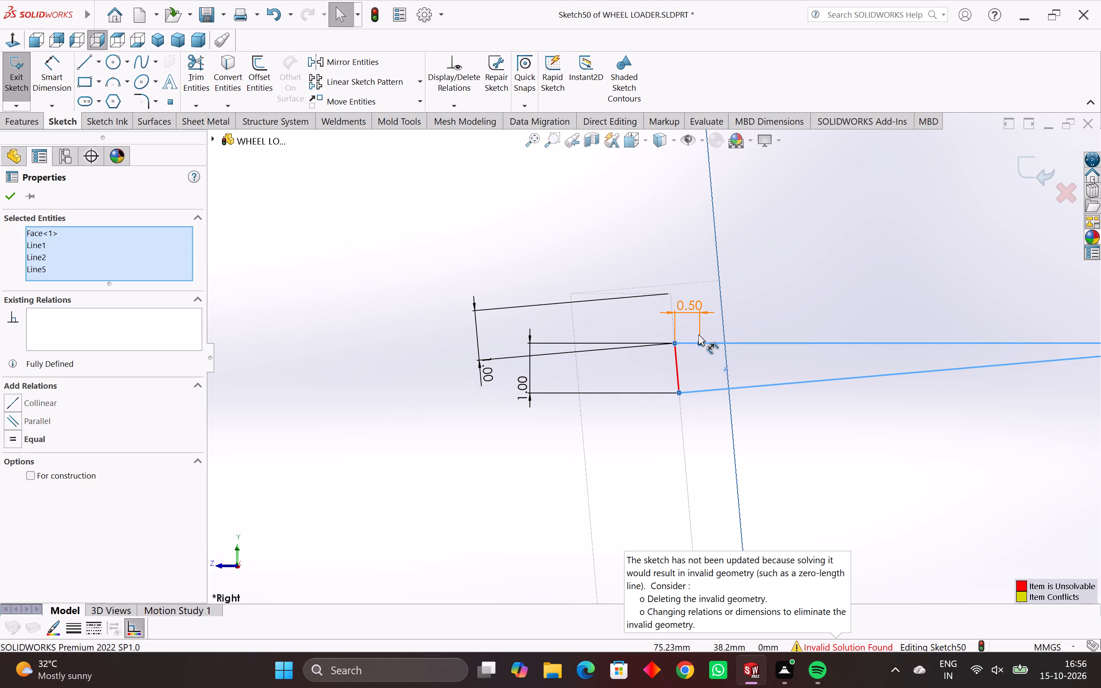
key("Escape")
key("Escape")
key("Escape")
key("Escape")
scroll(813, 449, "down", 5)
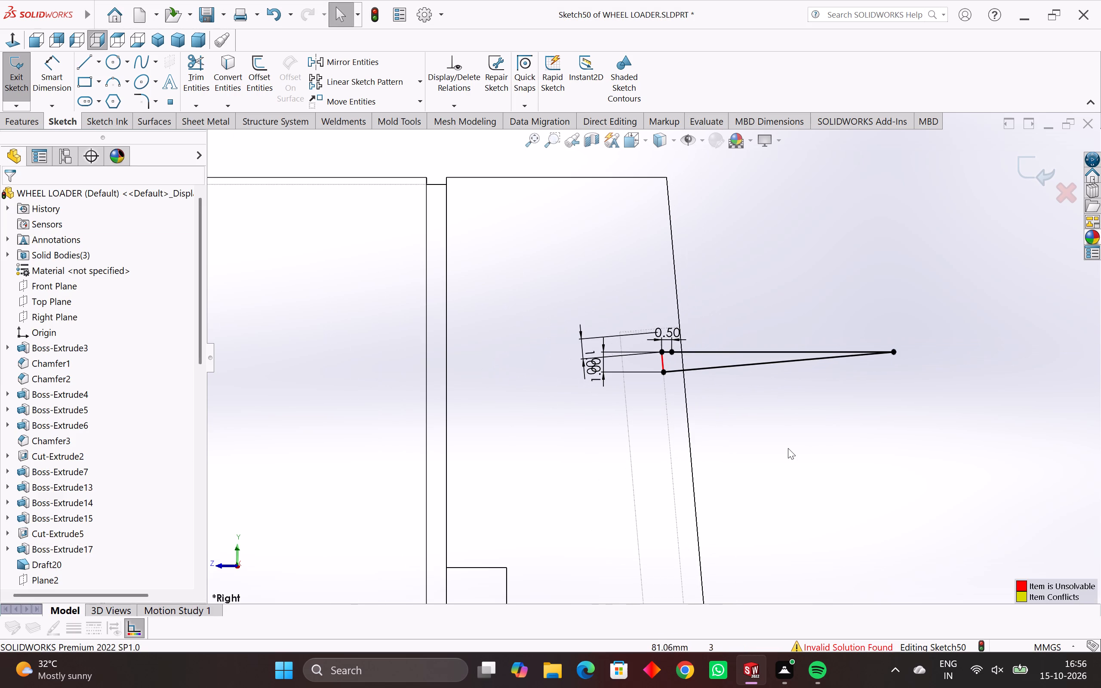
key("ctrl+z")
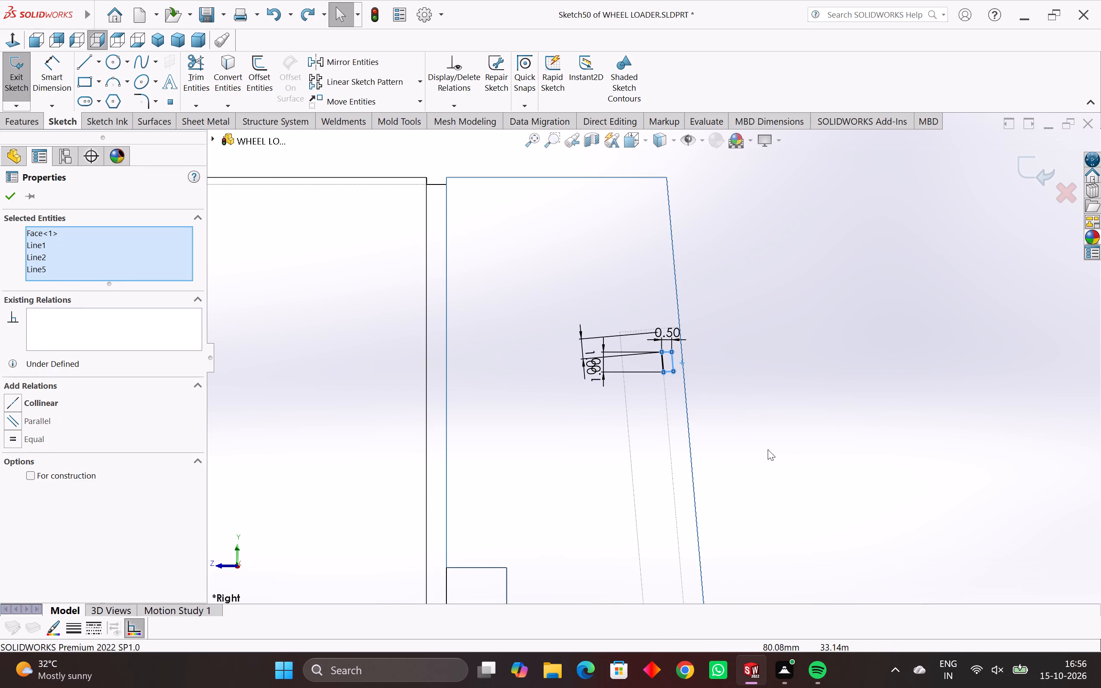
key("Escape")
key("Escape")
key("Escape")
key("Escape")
Examine the small profile's outer side and bottom edge up close against the hood's sloped end.
scroll(643, 351, "up", 3)
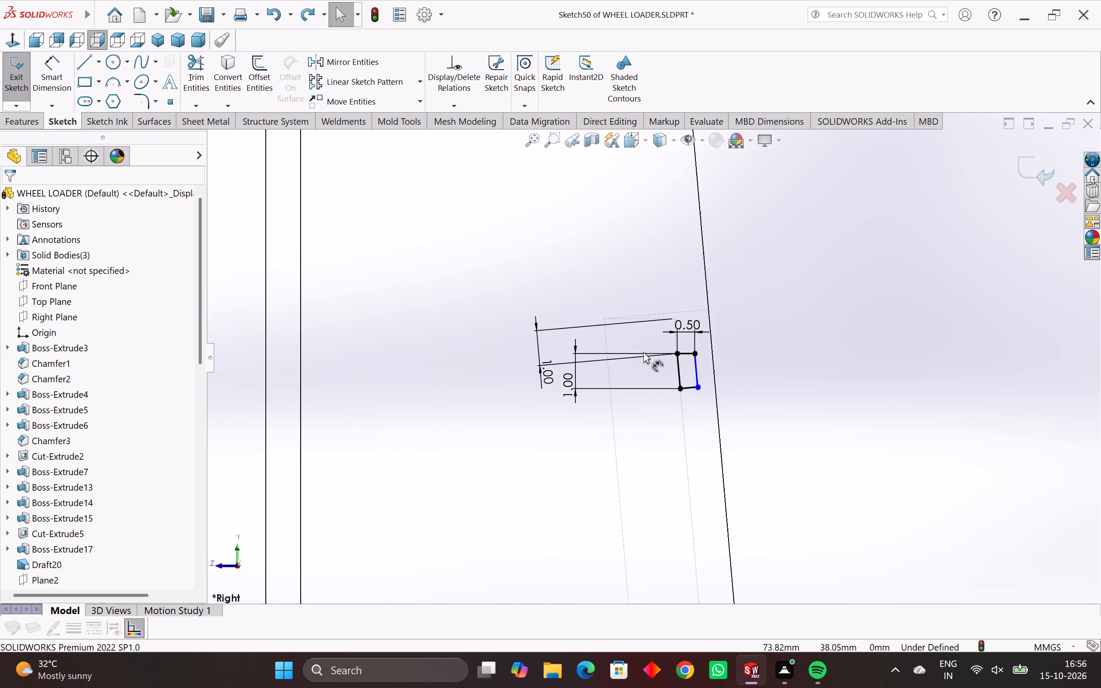
scroll(643, 352, "up", 6)
scroll(683, 363, "up", 3)
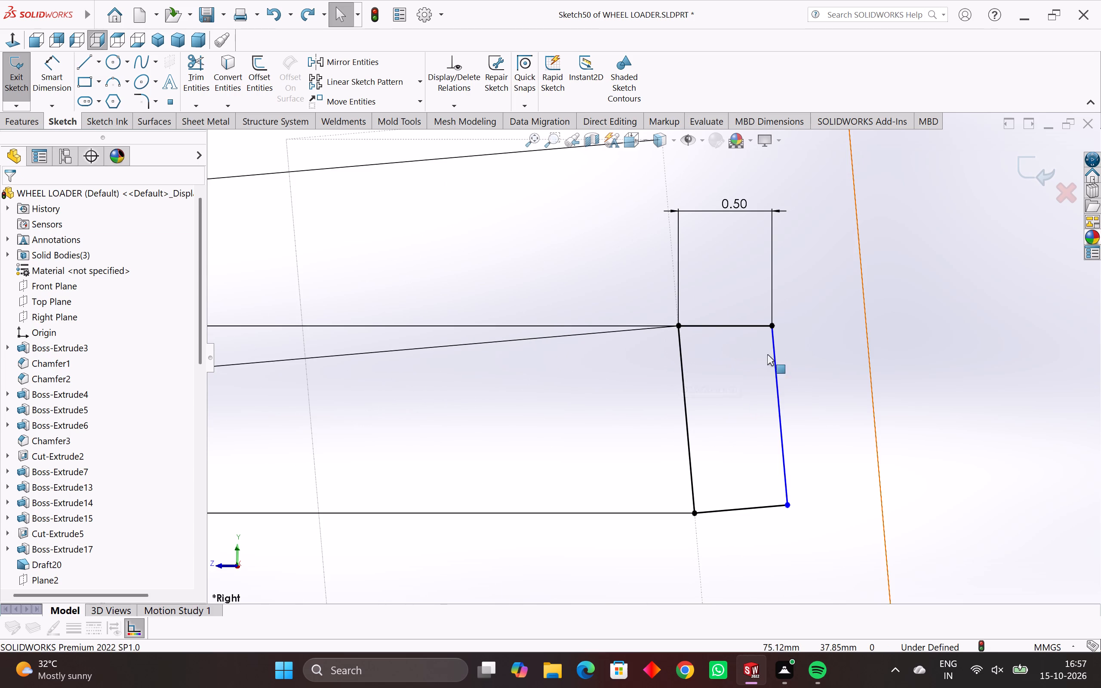
scroll(798, 409, "down", 3)
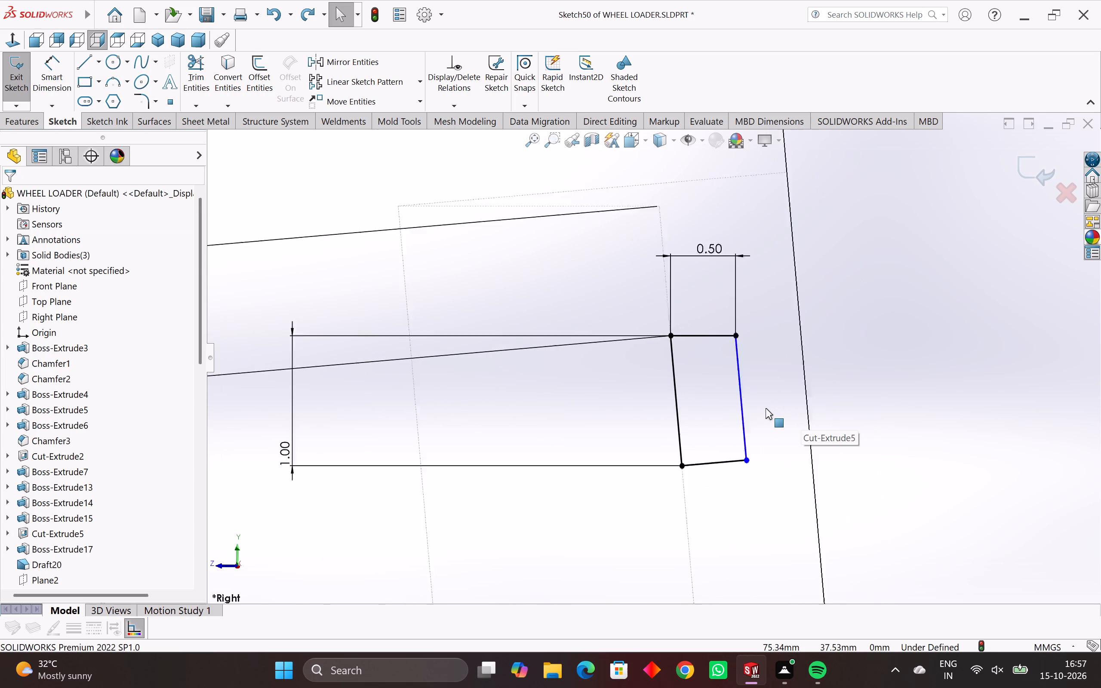
scroll(766, 408, "down", 1)
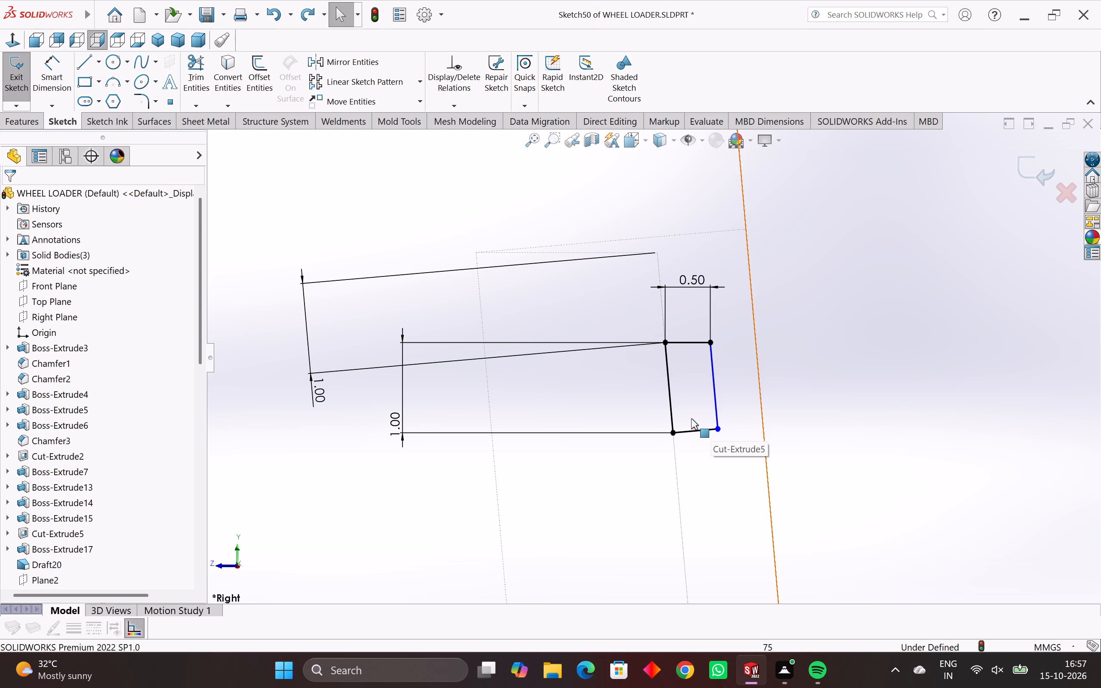
scroll(695, 417, "up", 3)
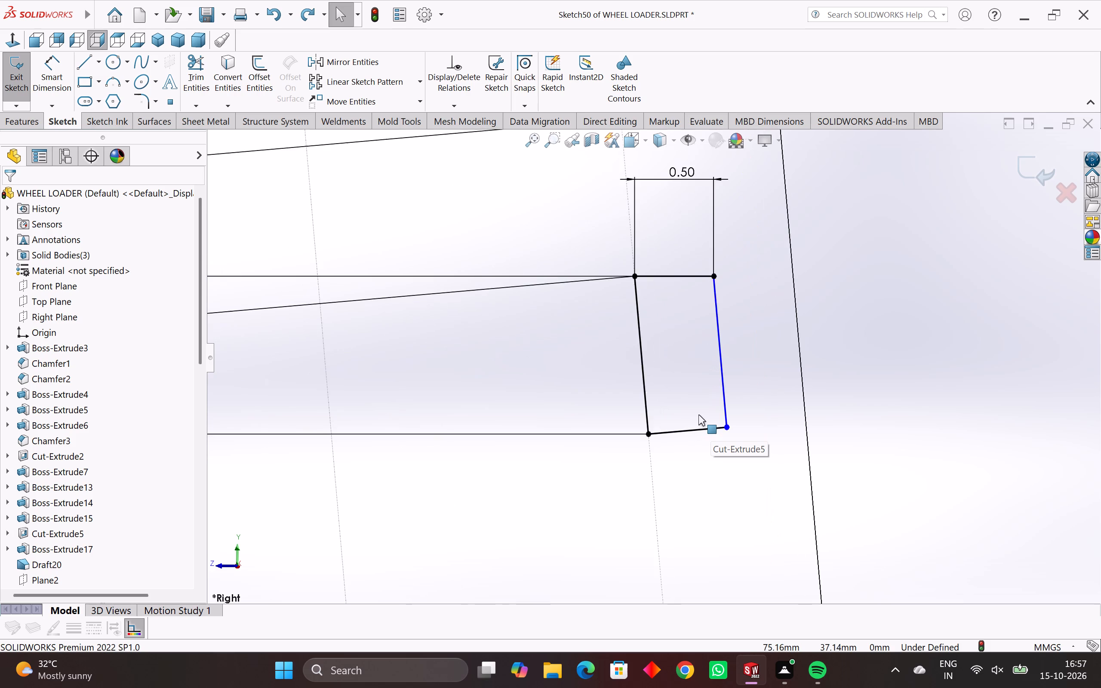
scroll(705, 404, "up", 2)
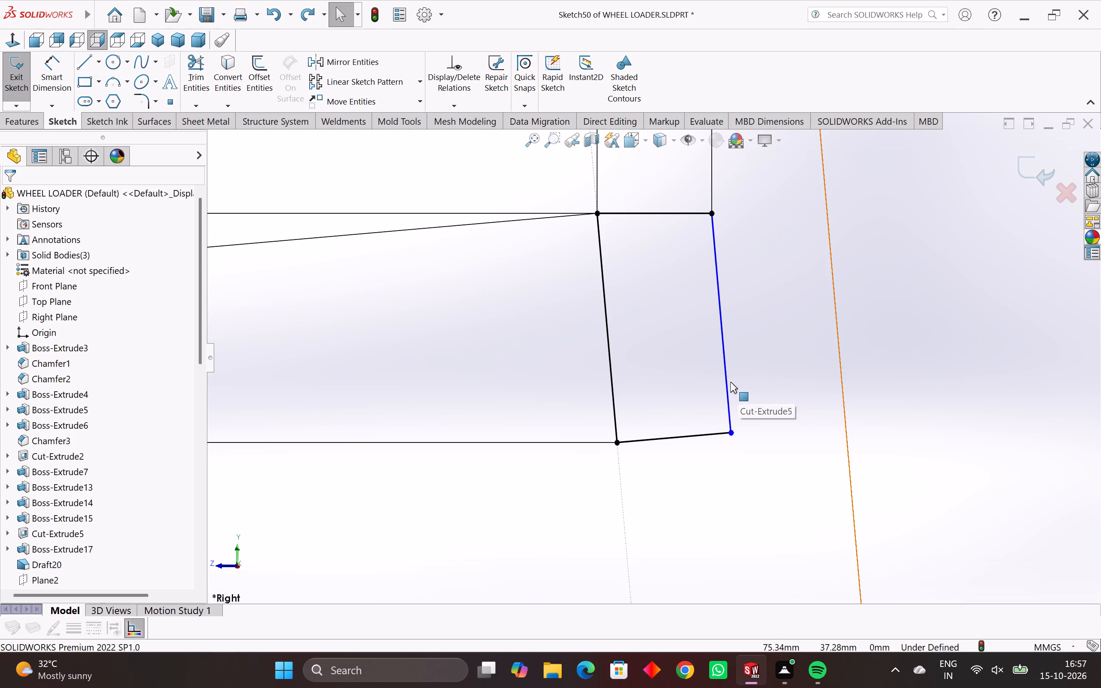
key("Escape")
key("Escape")
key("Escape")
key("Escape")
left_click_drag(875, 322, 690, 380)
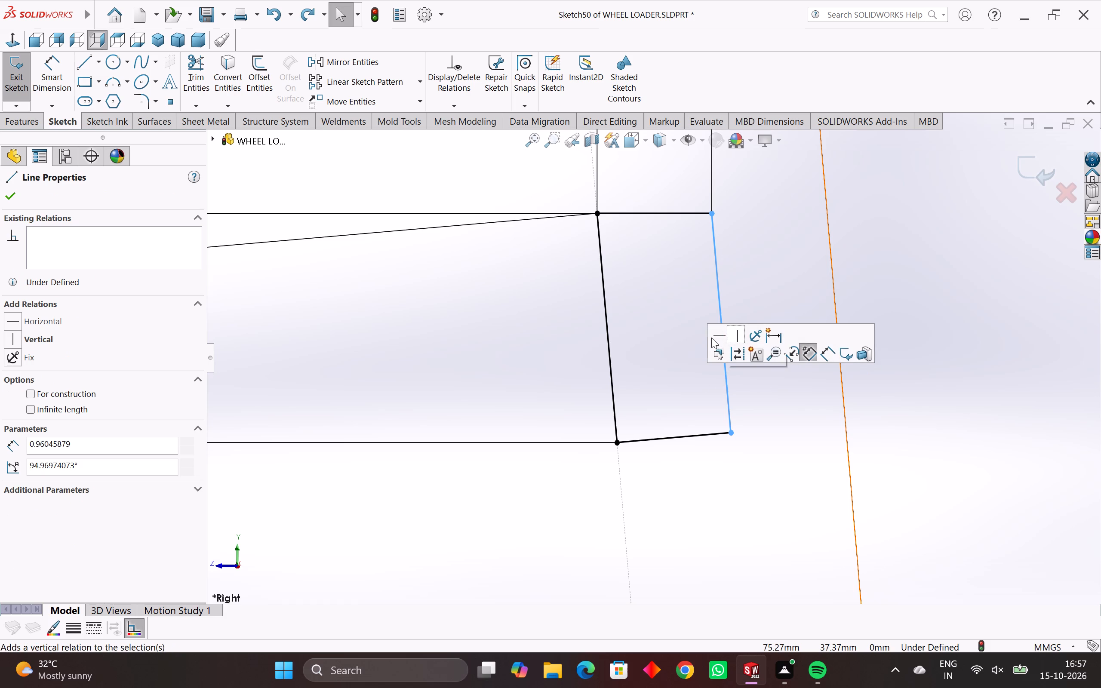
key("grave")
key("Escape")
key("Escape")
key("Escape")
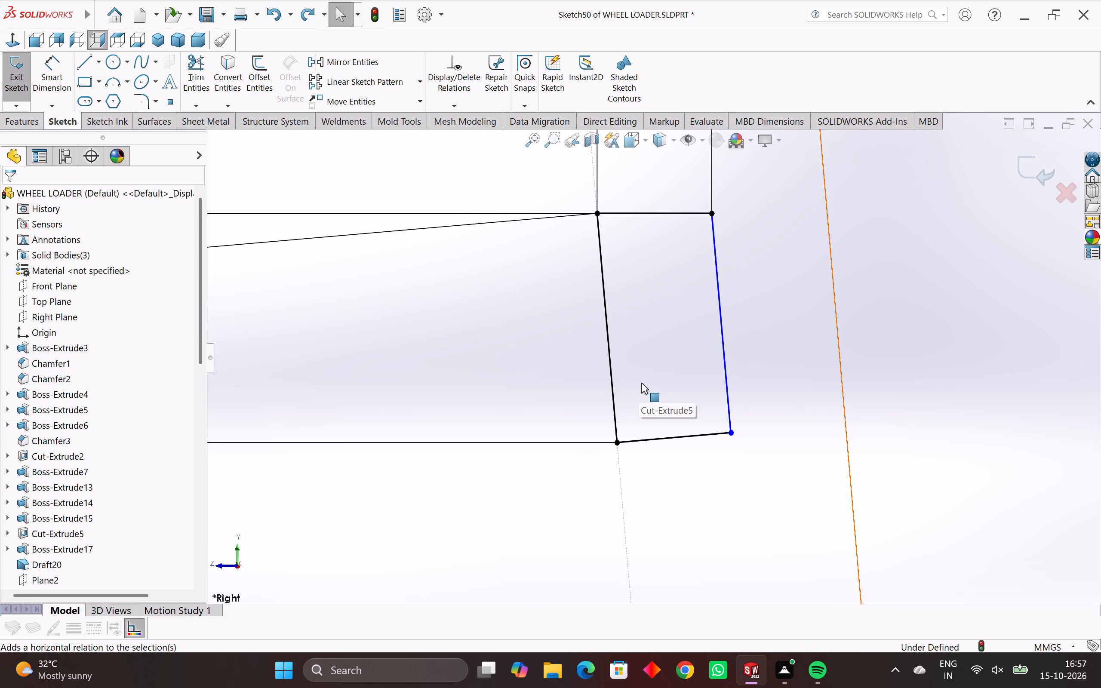
Delete the top edge of the small profile.
left_click(676, 214)
key("Delete")
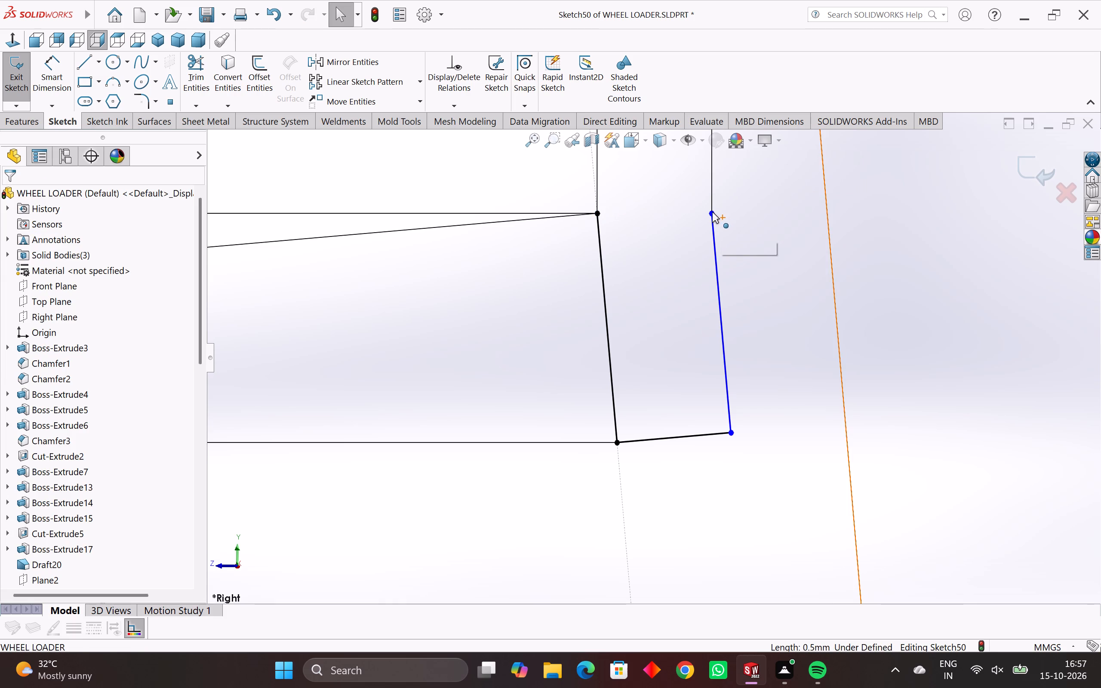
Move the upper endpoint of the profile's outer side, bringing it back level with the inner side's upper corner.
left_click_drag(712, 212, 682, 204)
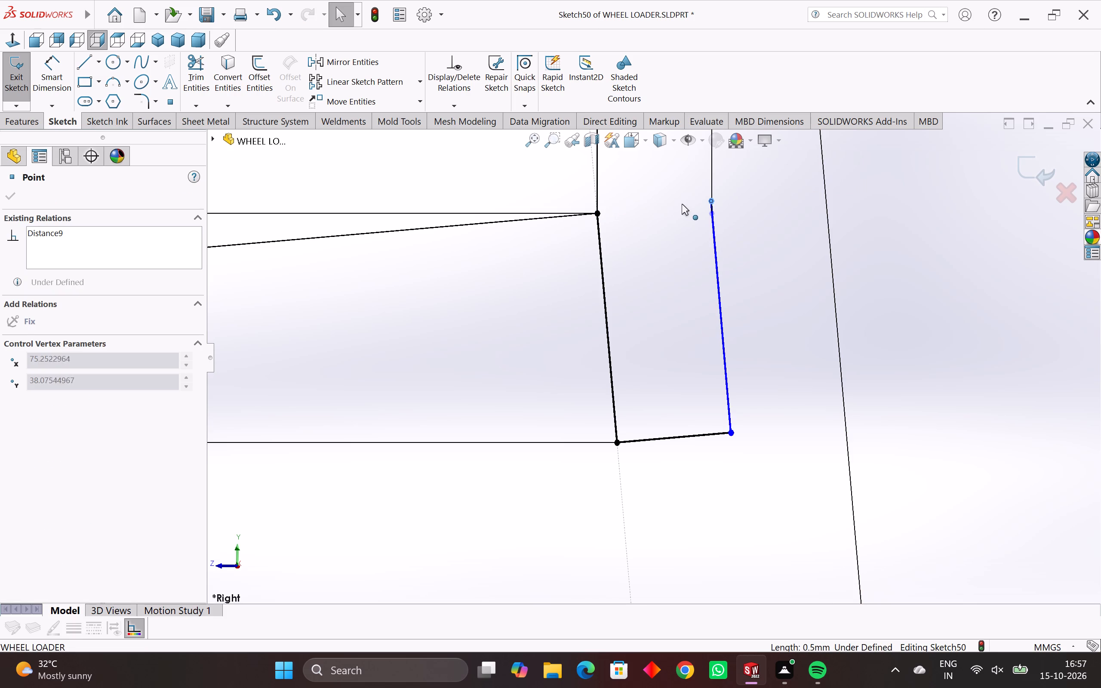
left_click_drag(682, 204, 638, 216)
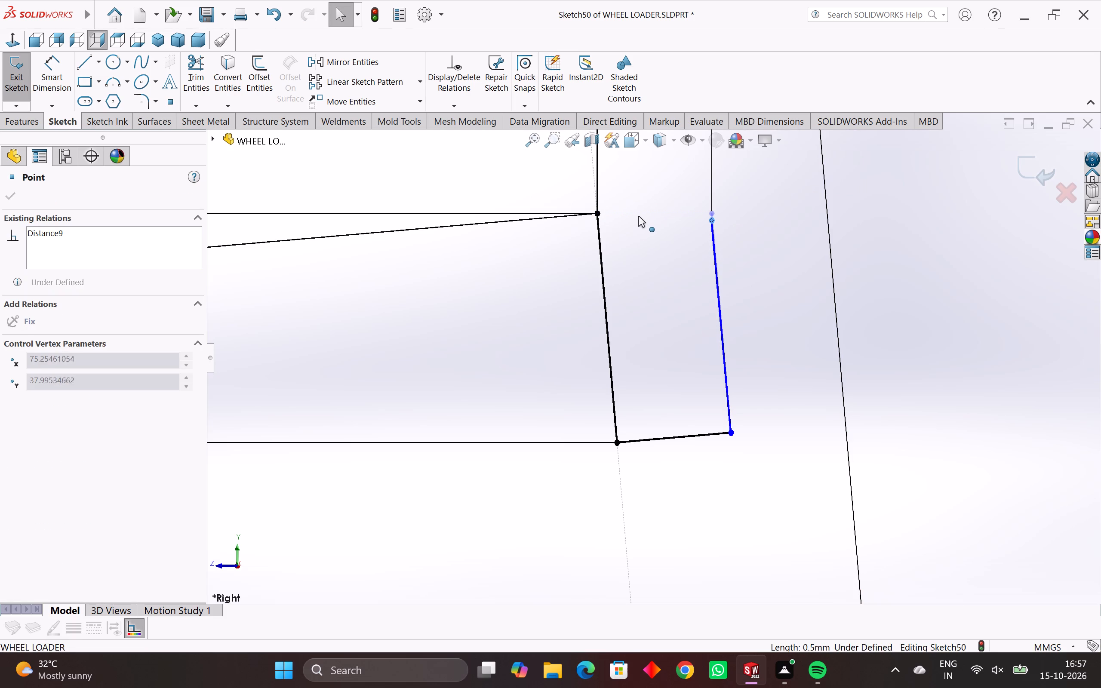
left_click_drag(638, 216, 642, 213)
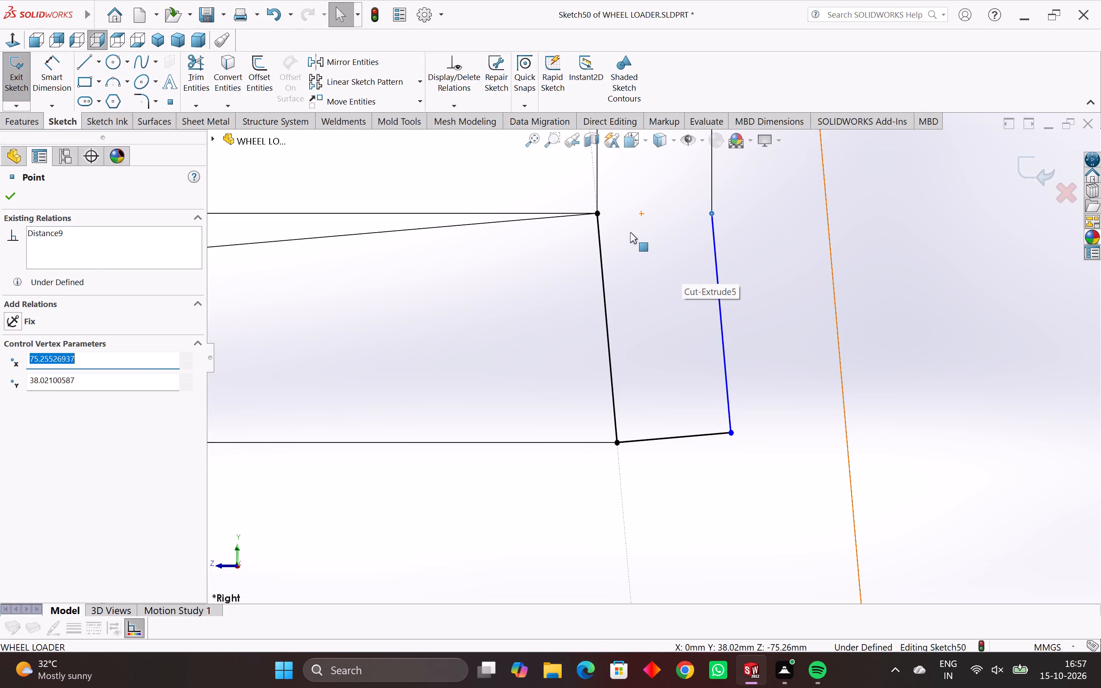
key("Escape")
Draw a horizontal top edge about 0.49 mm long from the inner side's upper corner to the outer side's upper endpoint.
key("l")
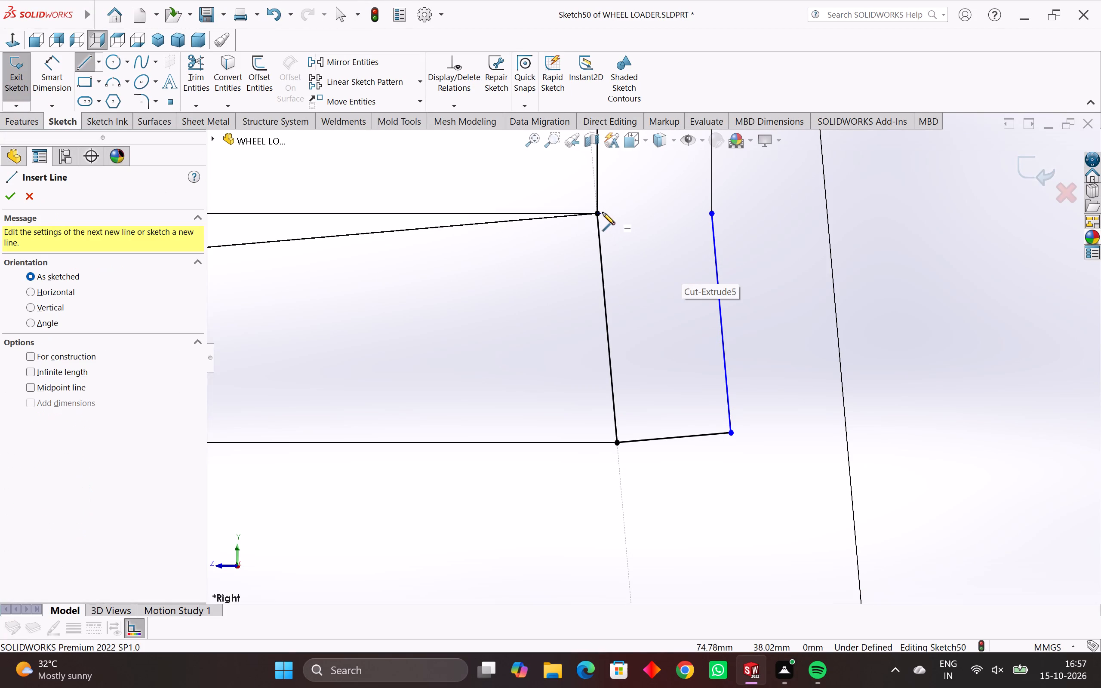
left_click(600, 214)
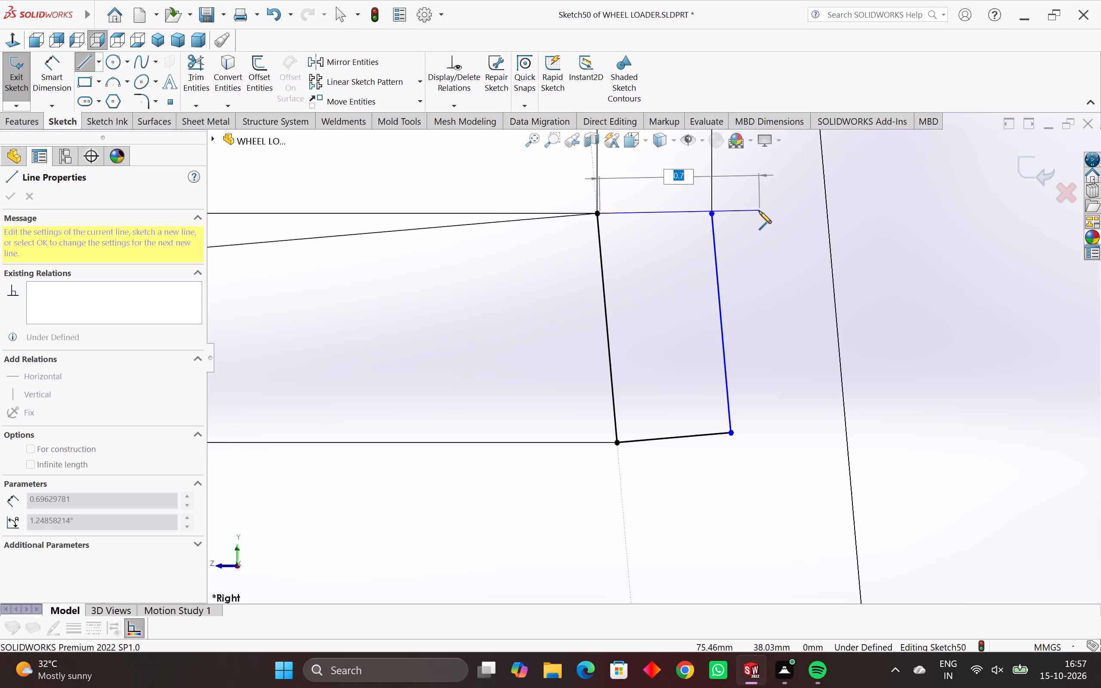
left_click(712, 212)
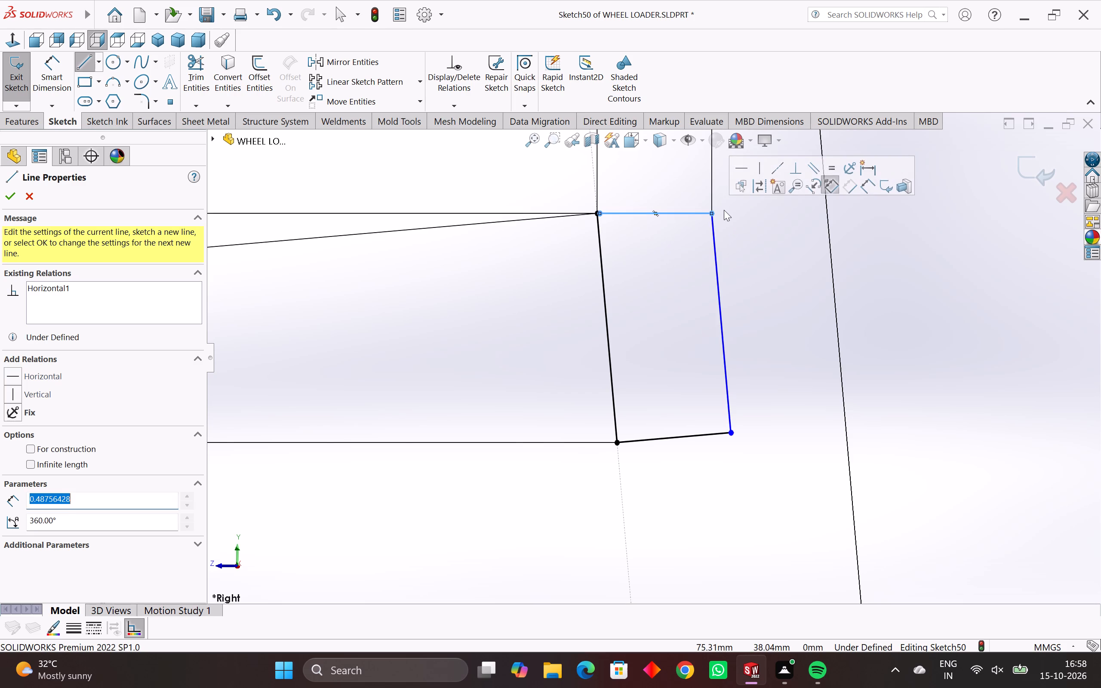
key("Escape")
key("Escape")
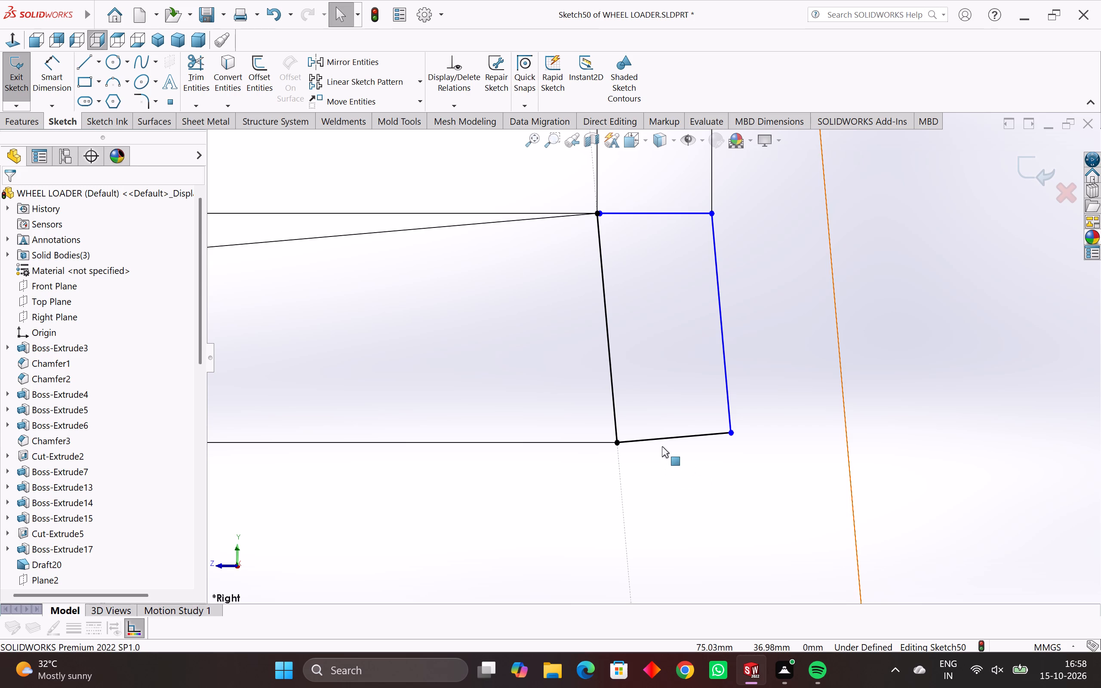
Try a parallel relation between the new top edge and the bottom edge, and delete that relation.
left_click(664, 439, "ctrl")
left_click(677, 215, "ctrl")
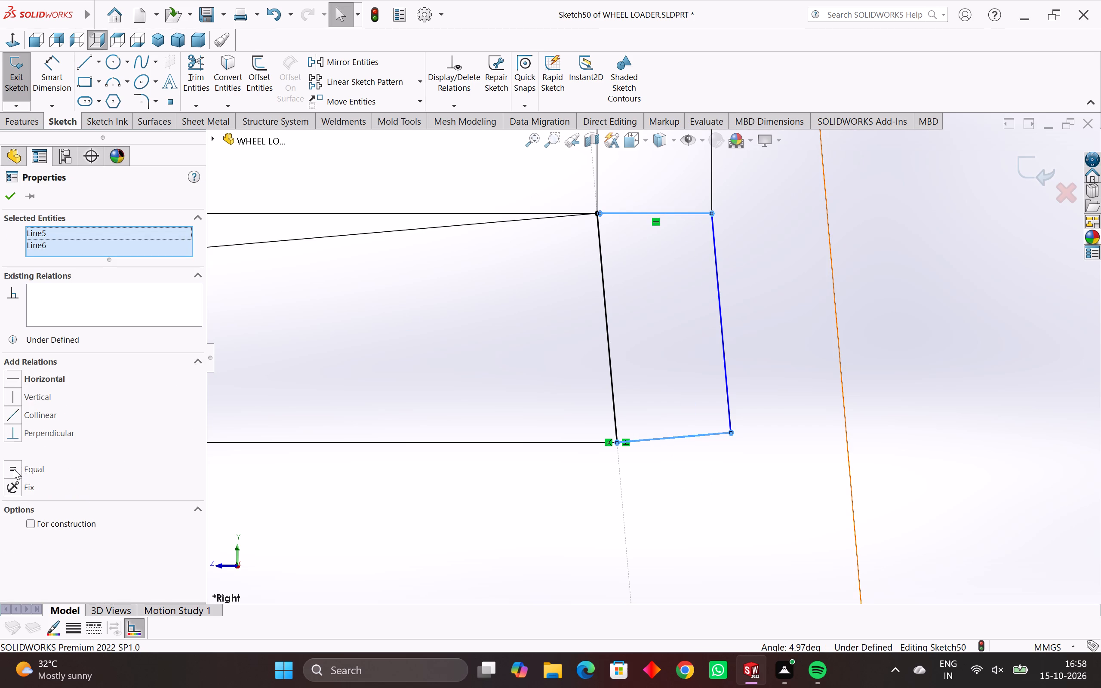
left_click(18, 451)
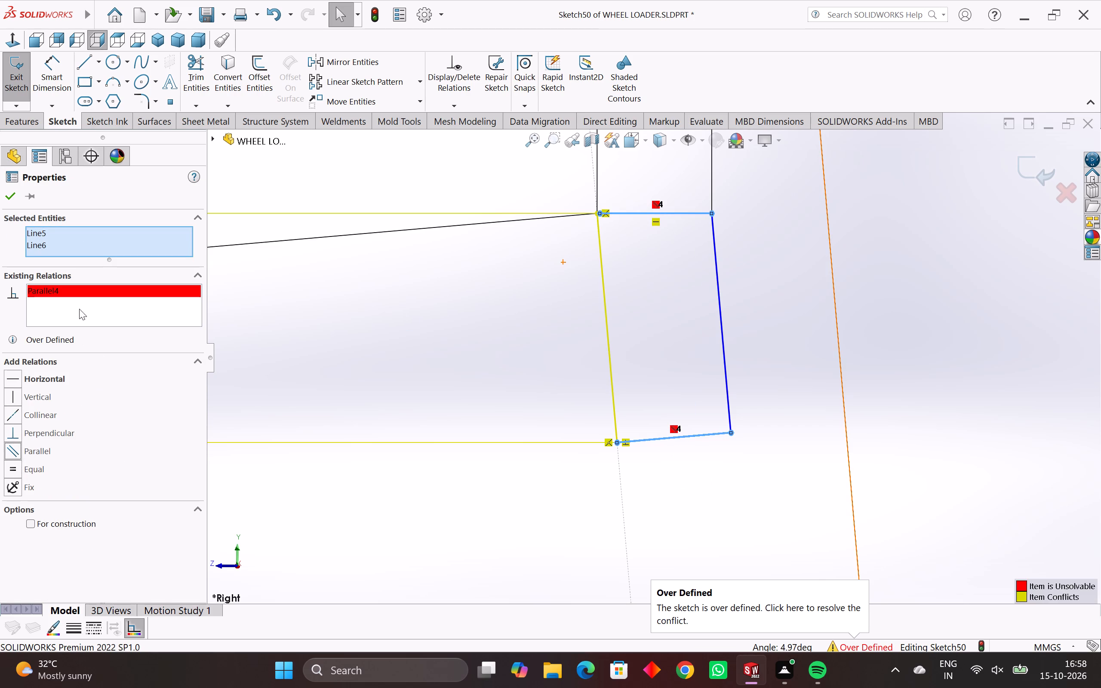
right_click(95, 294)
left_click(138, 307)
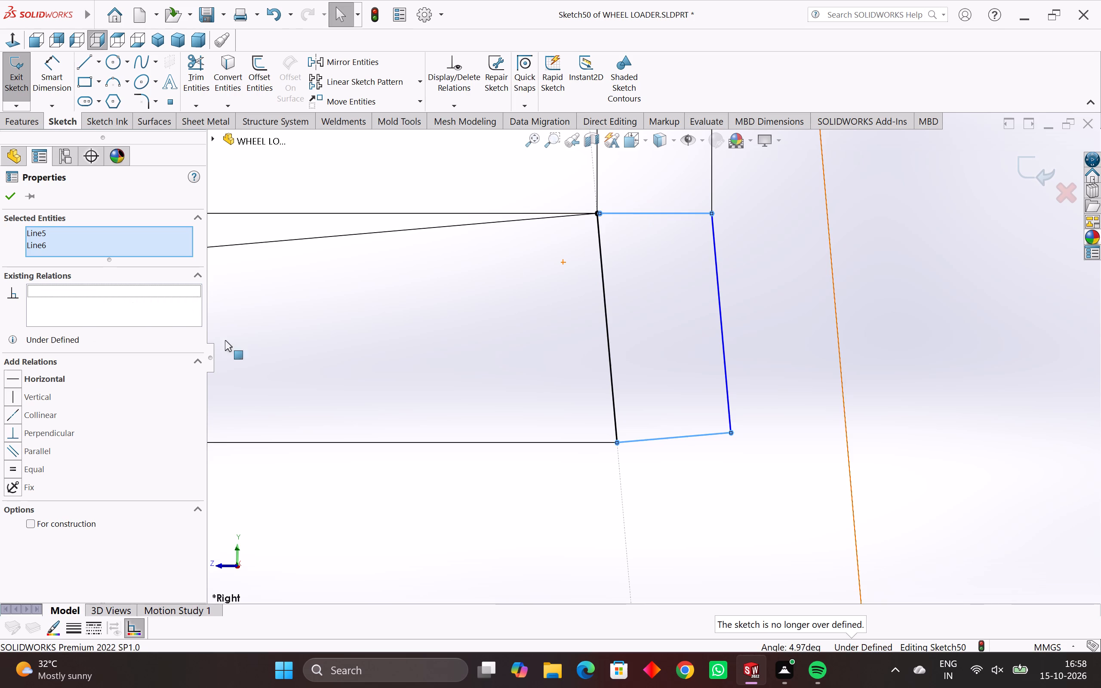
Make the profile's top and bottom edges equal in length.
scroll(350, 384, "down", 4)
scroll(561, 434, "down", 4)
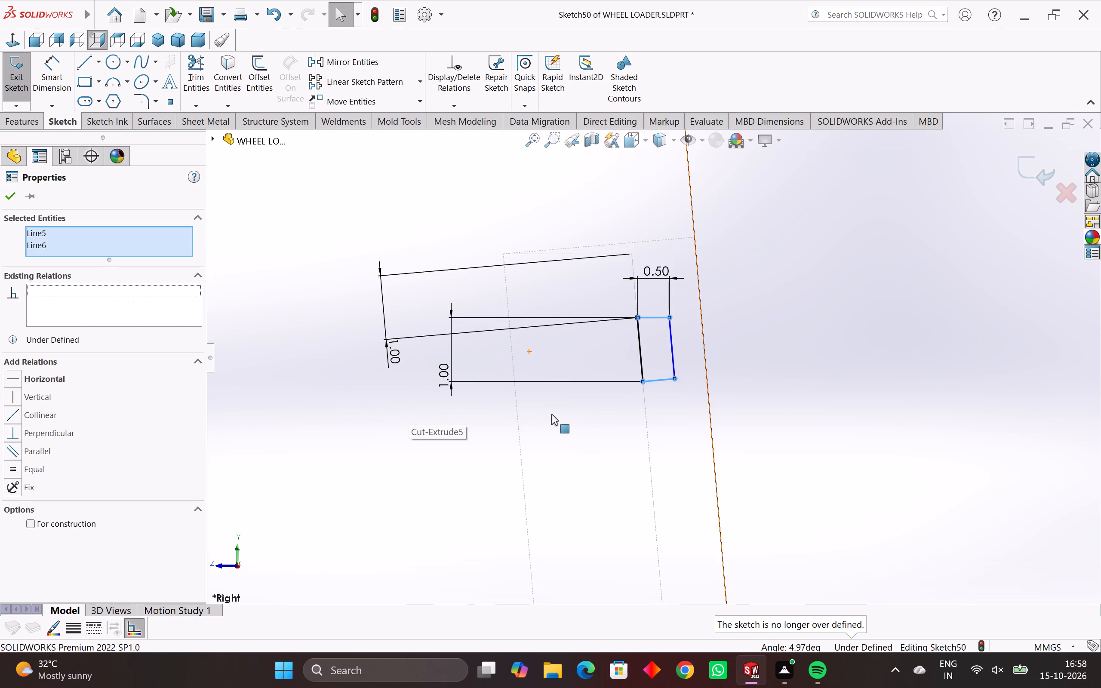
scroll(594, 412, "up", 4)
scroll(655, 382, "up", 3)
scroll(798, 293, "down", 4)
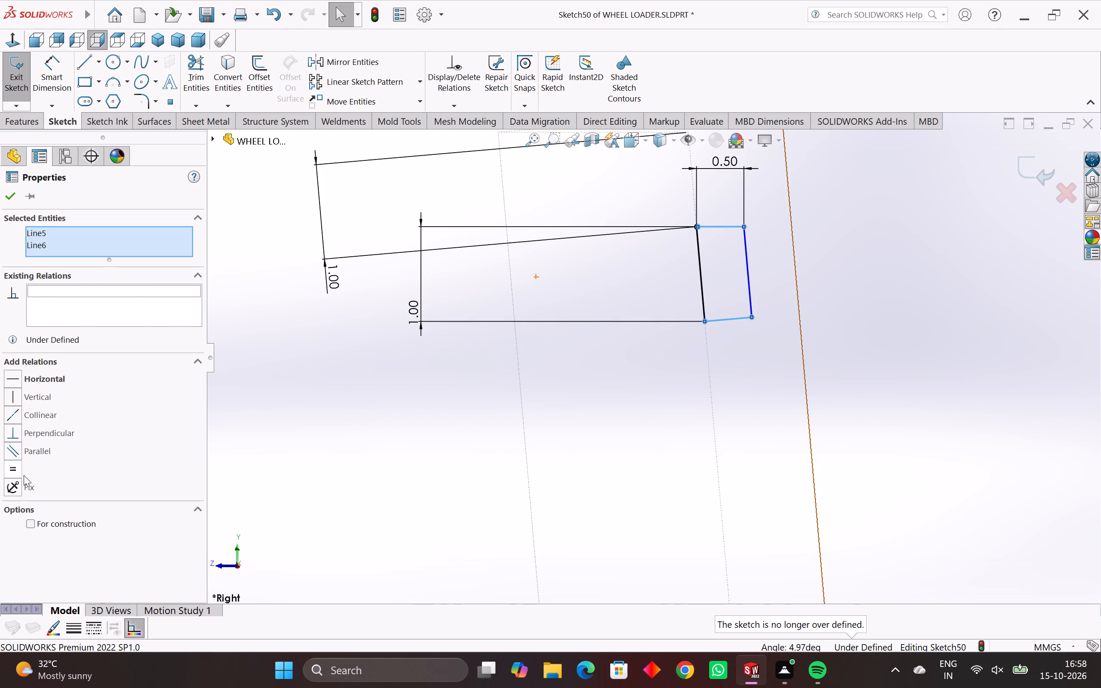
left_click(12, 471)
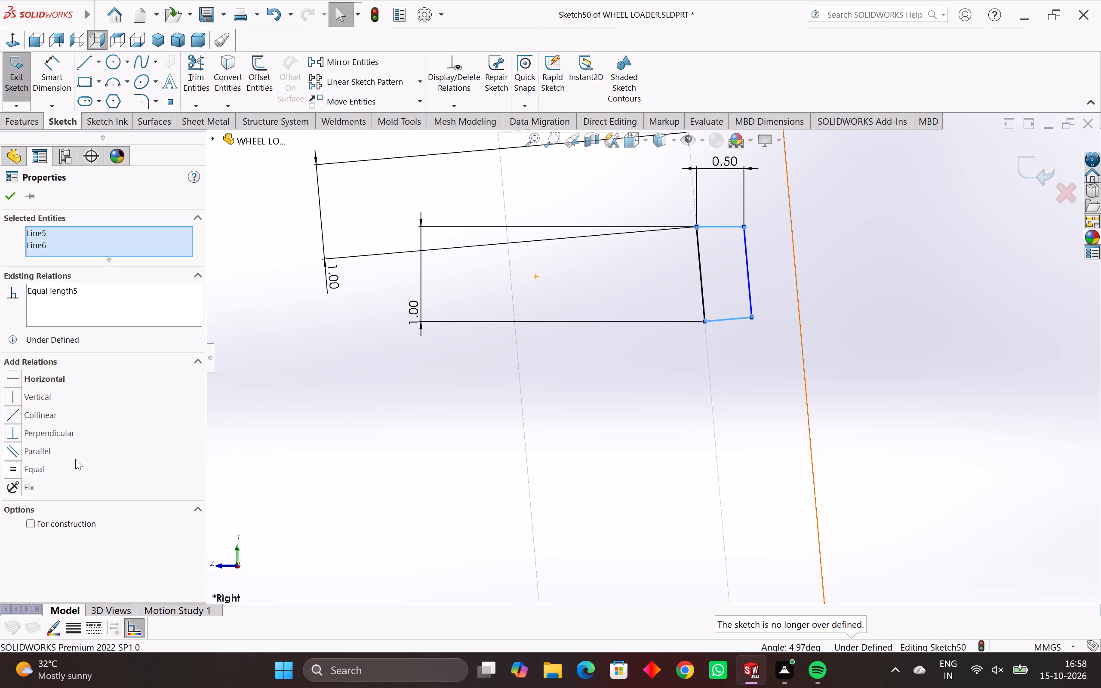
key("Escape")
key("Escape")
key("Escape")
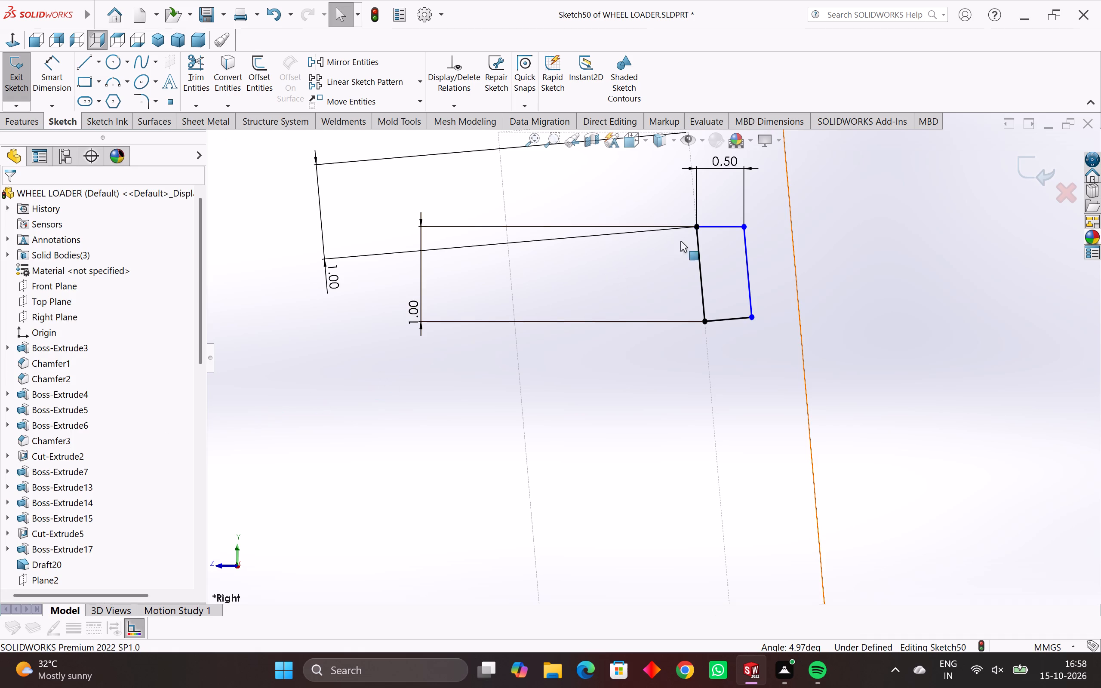
Delete the profile's top edge and outer side, keeping only the inner side and the bottom edge.
left_click_drag(741, 216, 718, 339)
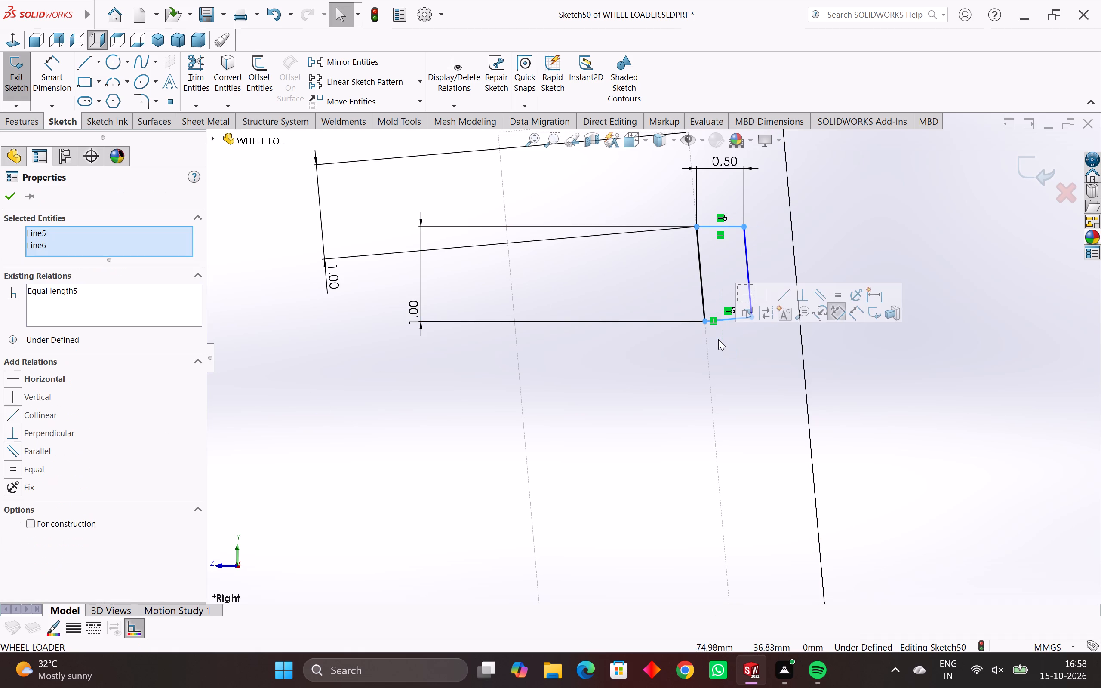
key("Escape")
key("Escape")
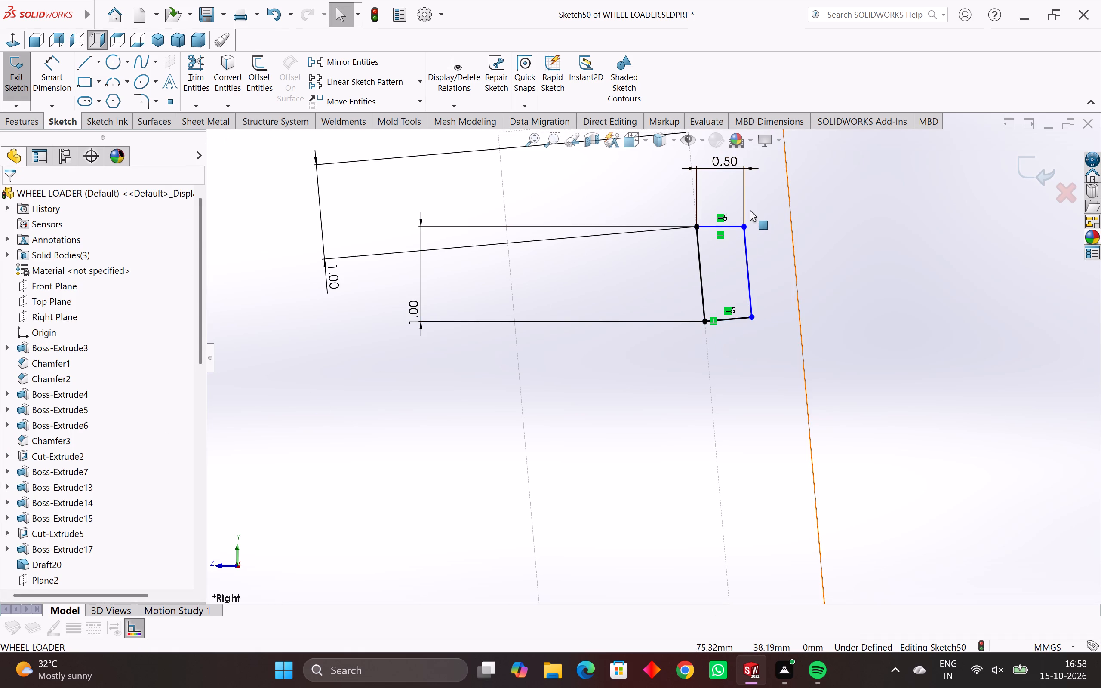
left_click_drag(746, 206, 713, 219)
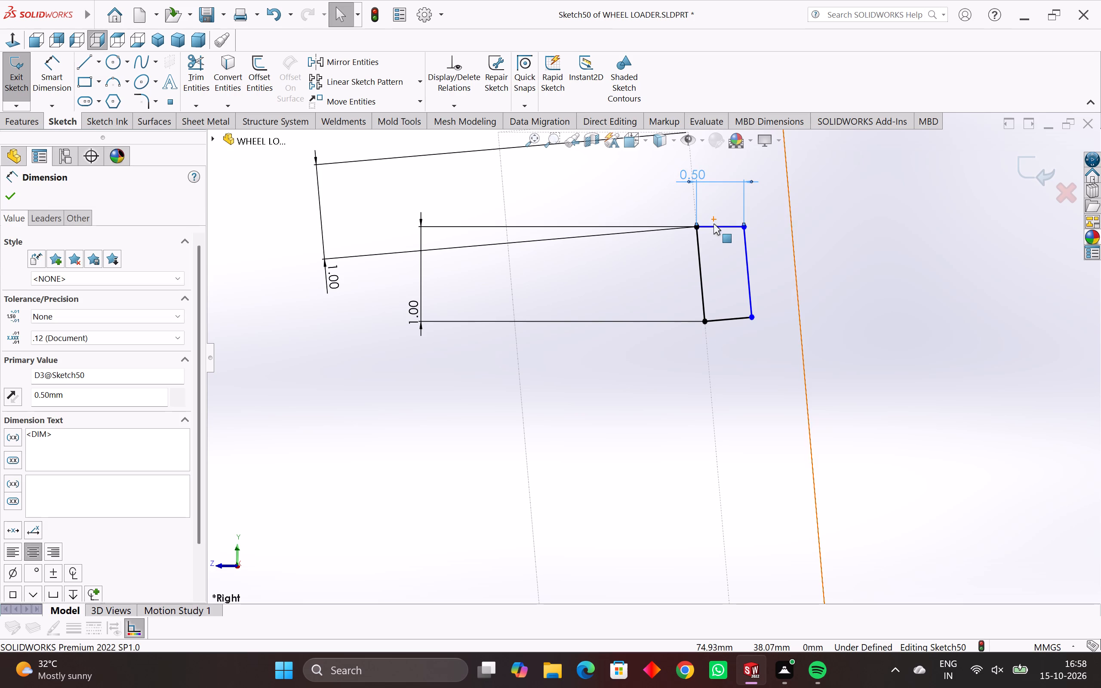
left_click(714, 227)
key("Delete")
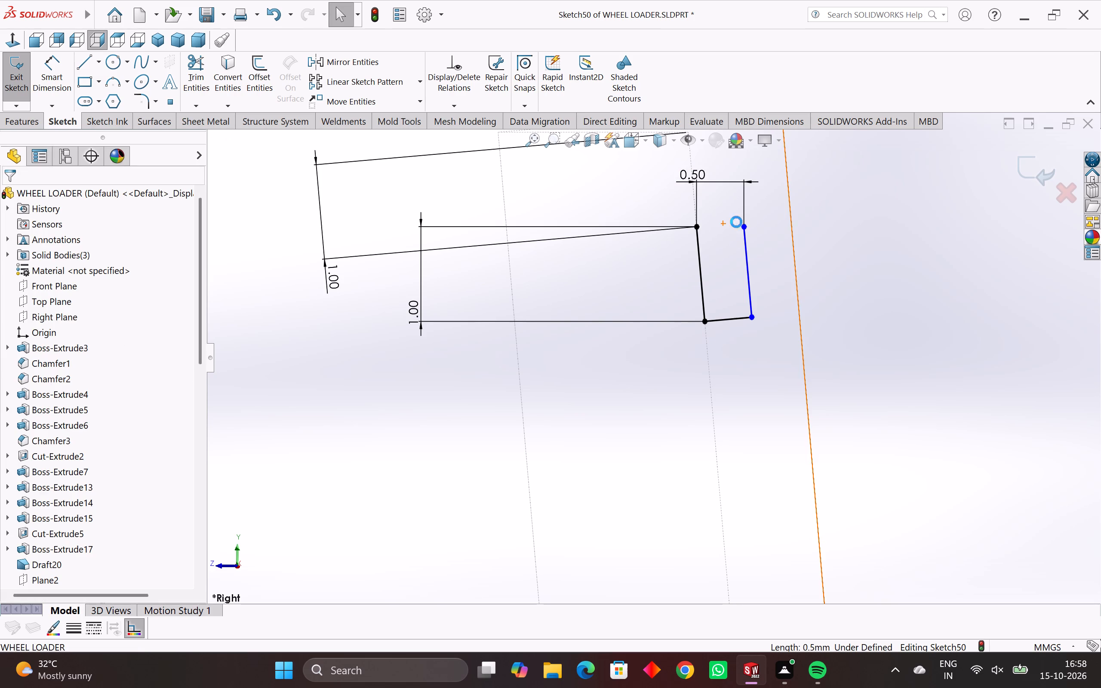
left_click(743, 244)
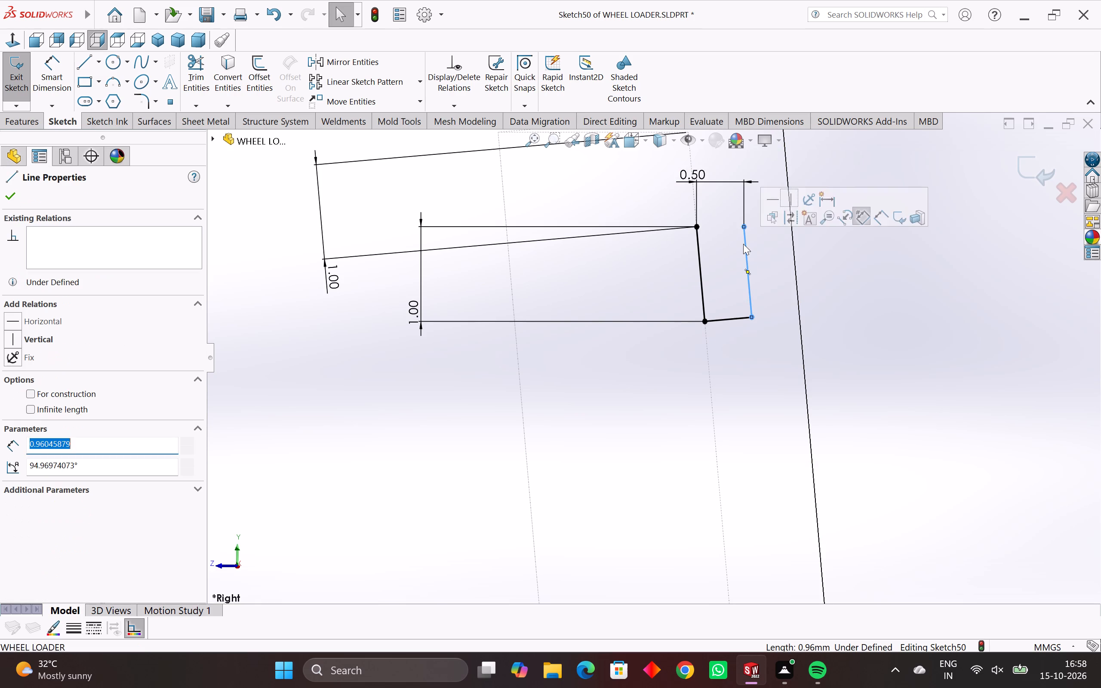
key("Delete")
left_click(477, 337)
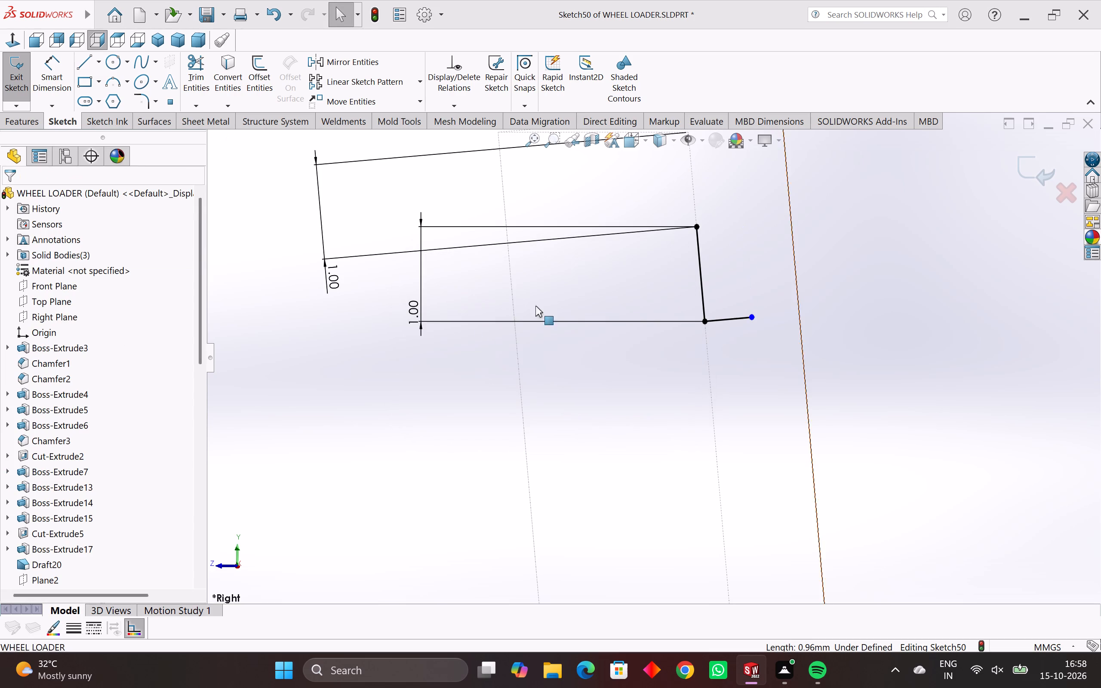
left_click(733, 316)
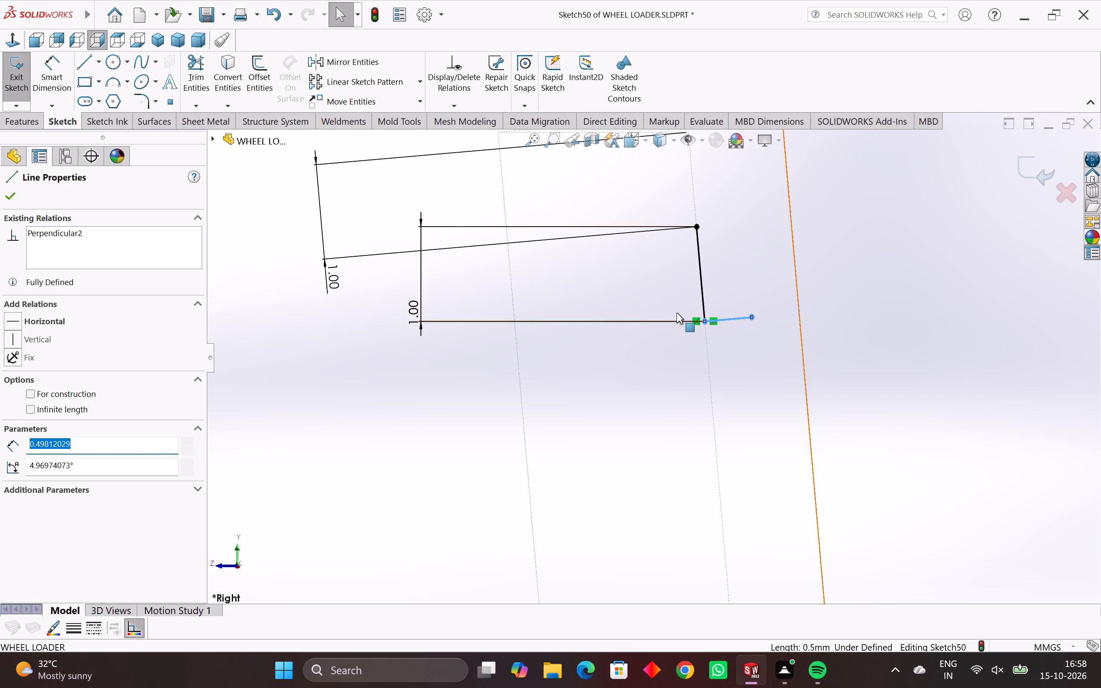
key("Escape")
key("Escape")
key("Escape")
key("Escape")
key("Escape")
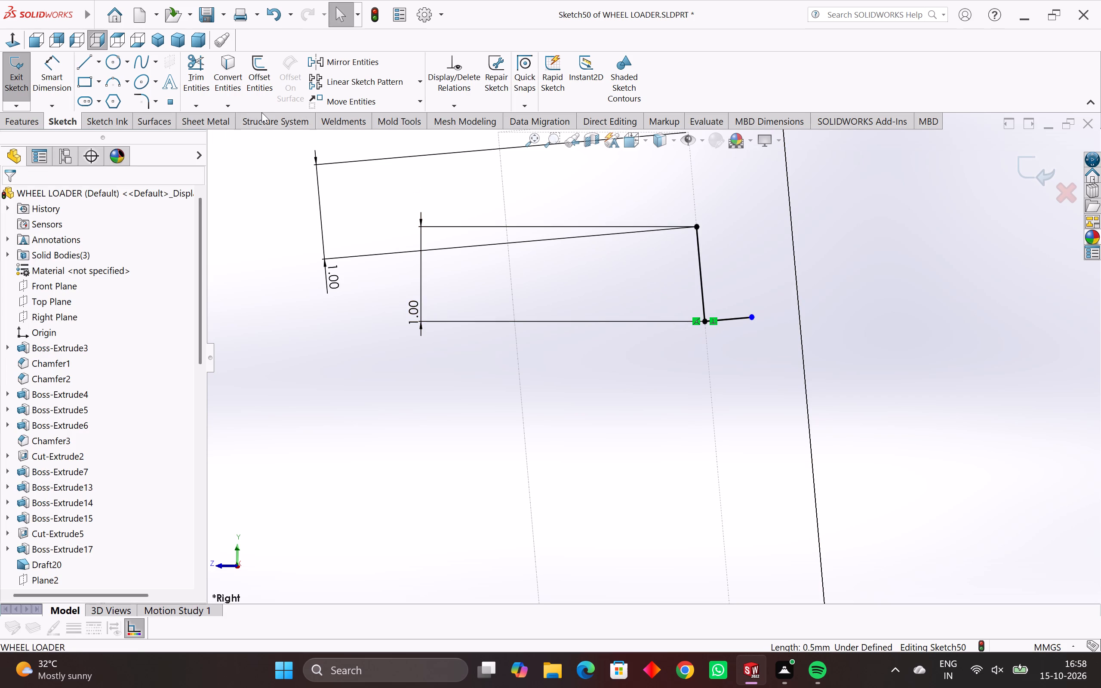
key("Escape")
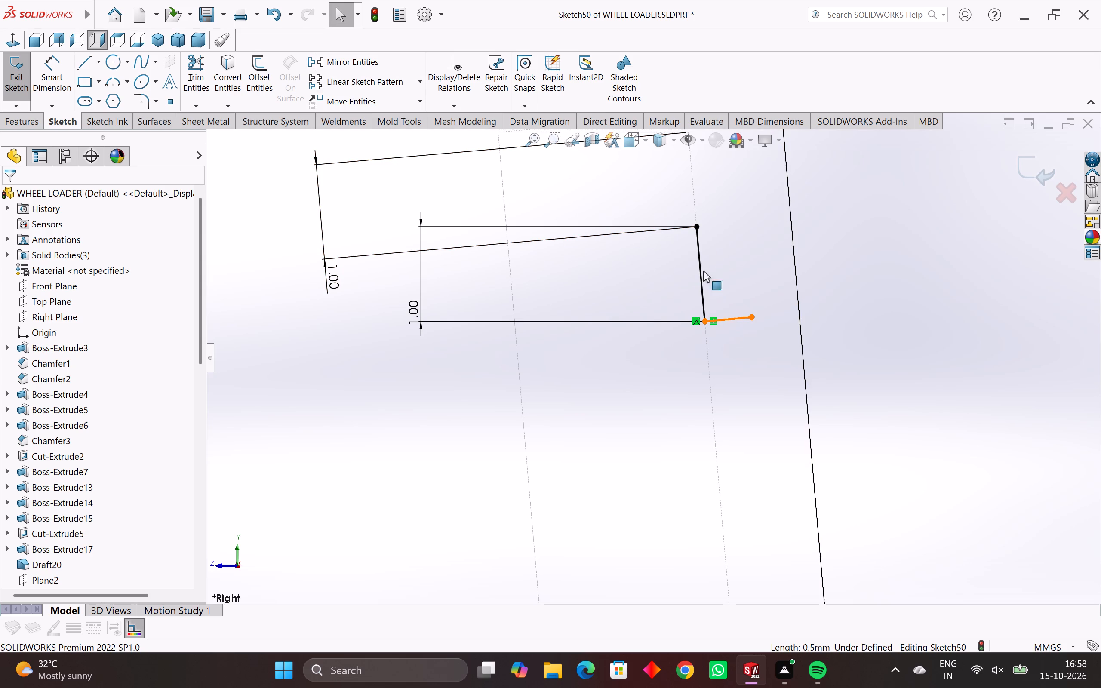
Draw a new outer side about 1.28 mm long from the bottom edge's outer end, perpendicular to the bottom edge.
key("l")
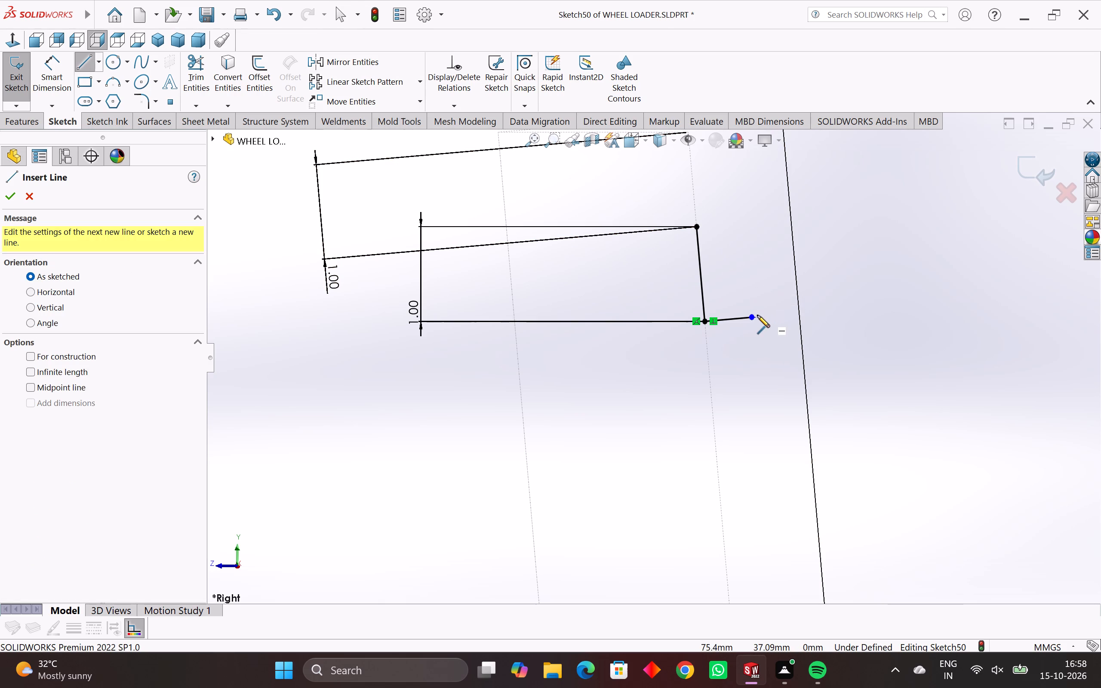
left_click(751, 317)
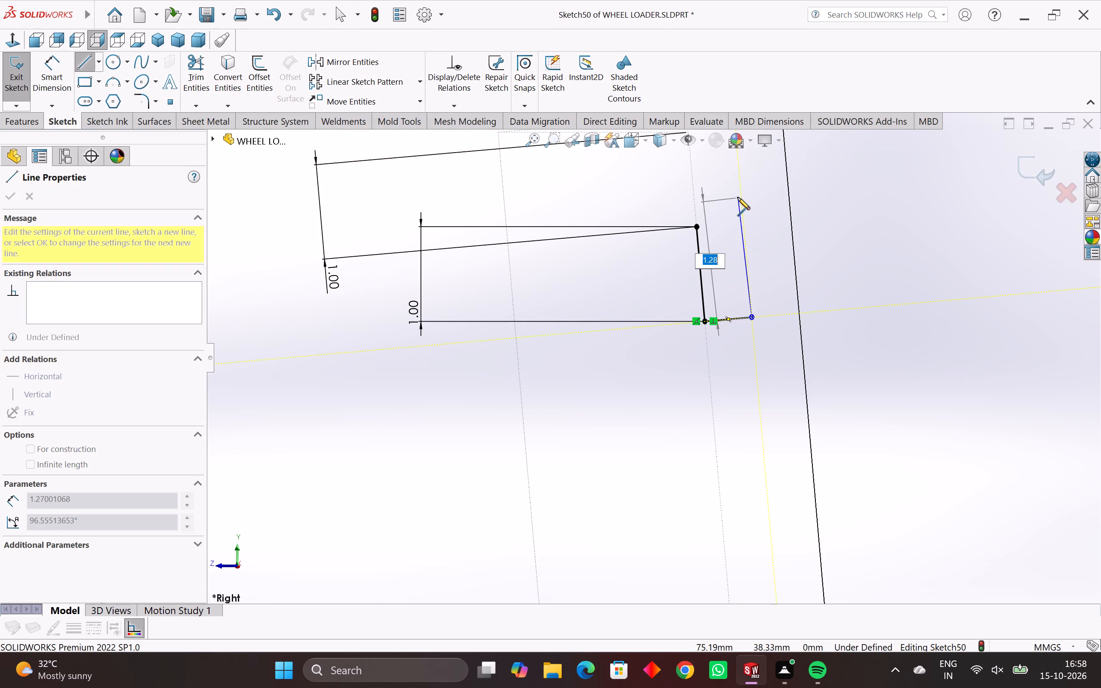
left_click(741, 194)
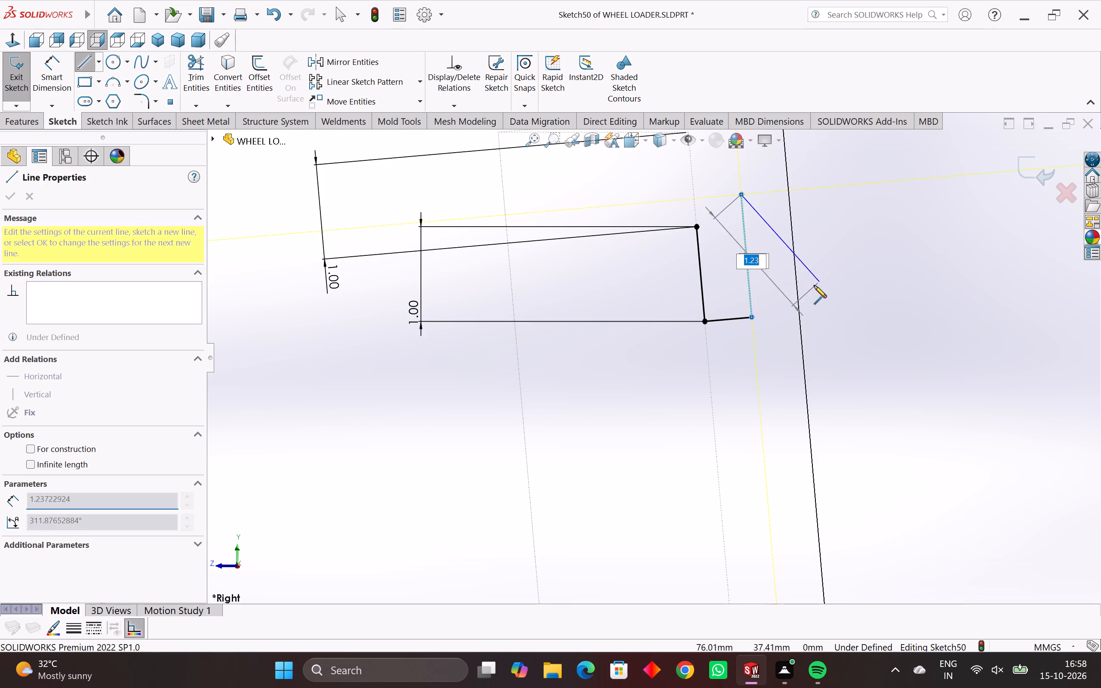
key("Escape")
Draw a top line about 1.59 mm long from the inner side's upper corner, perpendicular to that side and crossing the outer side.
key("l")
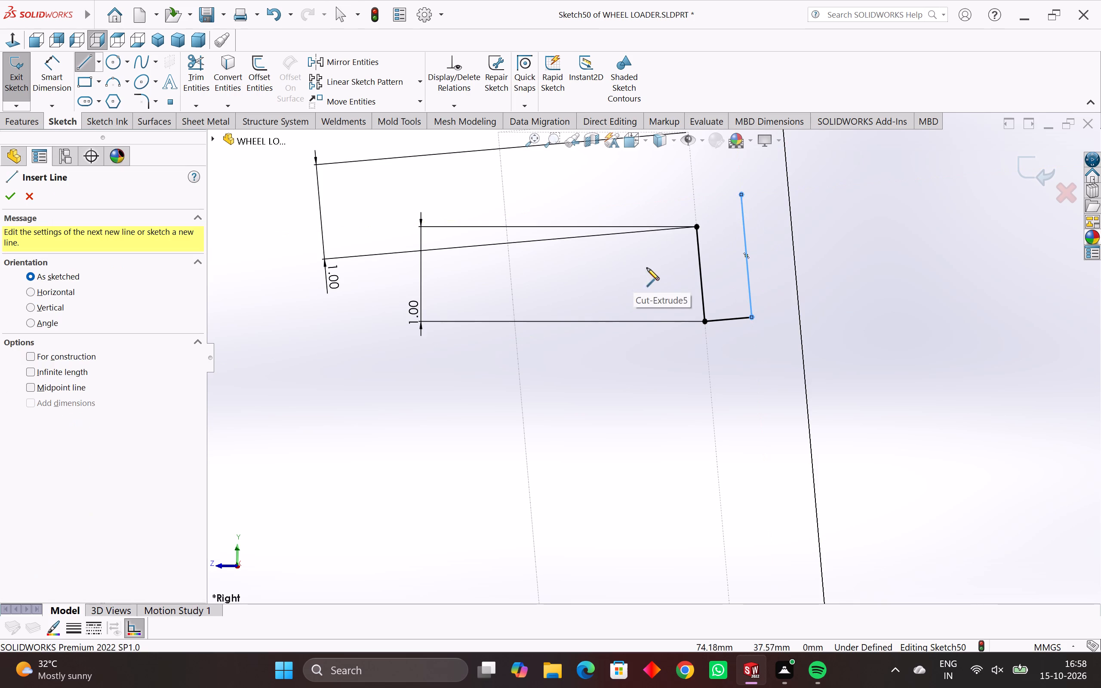
left_click(698, 227)
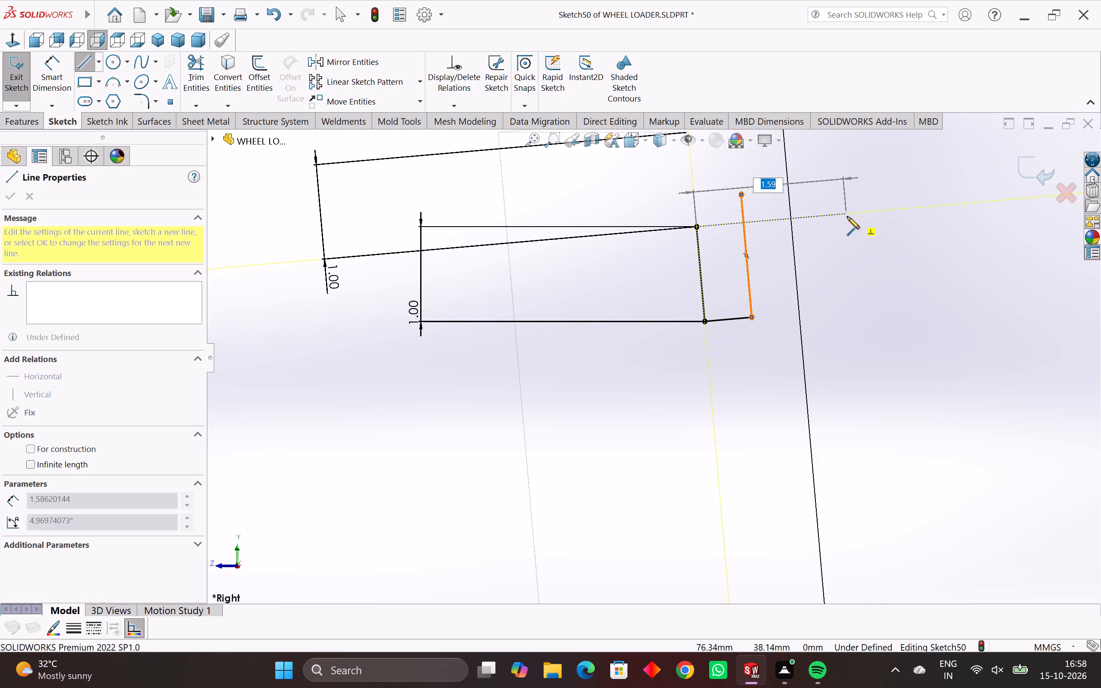
left_click(846, 215)
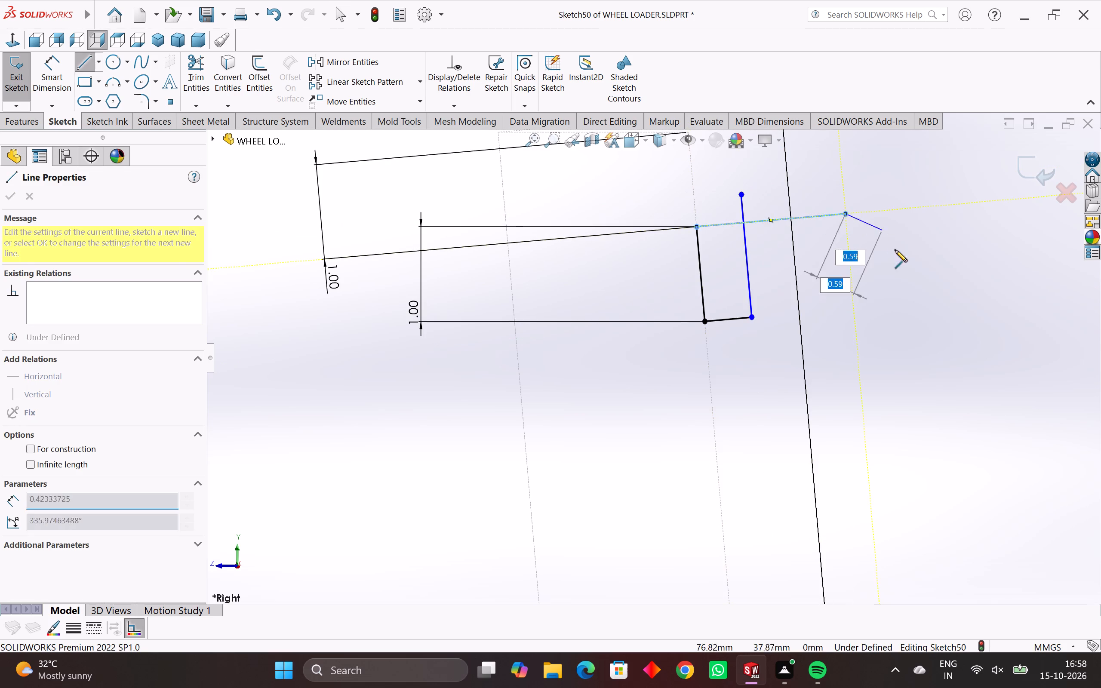
key("Escape")
Trim to closest the overhanging ends of the top line and the outer side to close the four-sided profile.
left_click(200, 68)
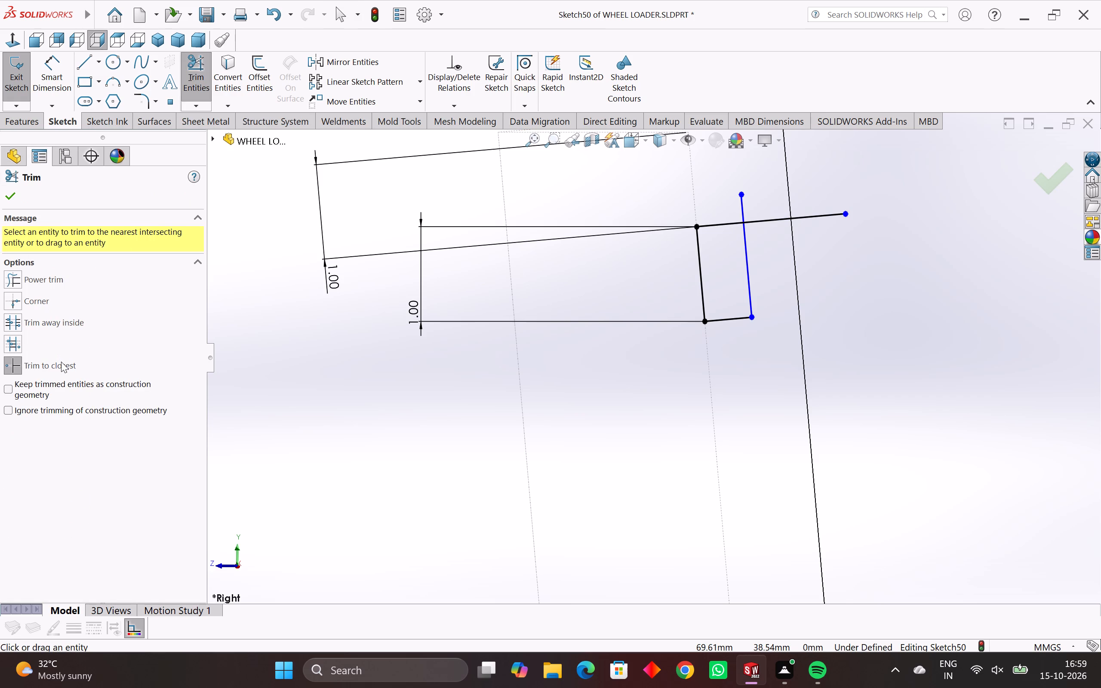
left_click(61, 362)
left_click(774, 221)
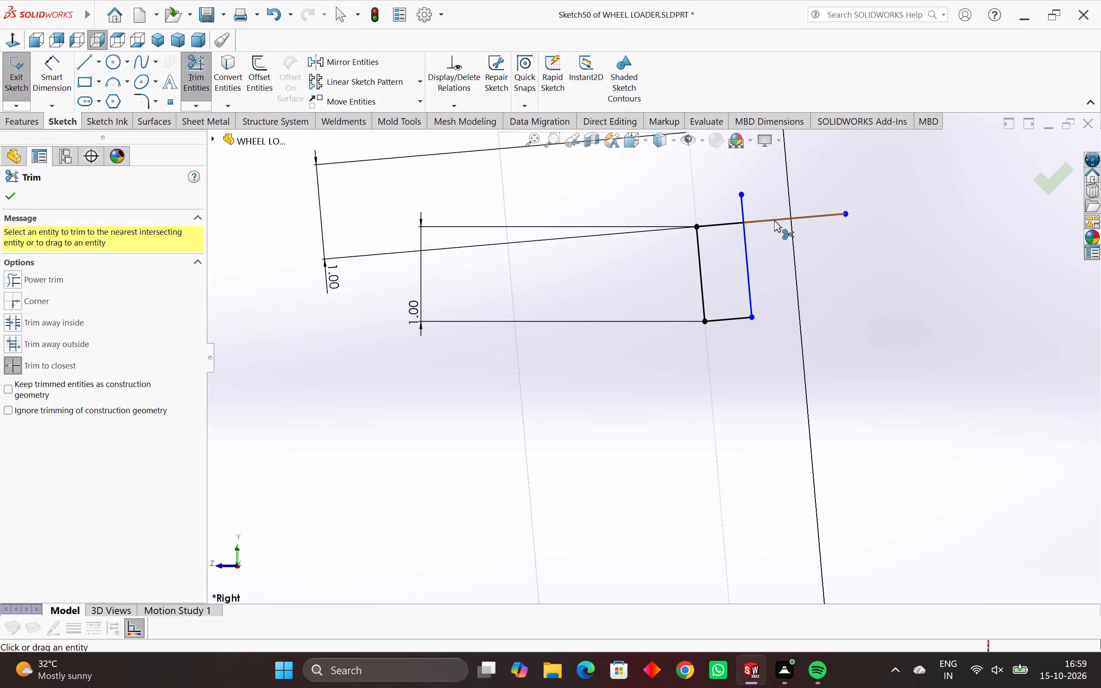
left_click(742, 210)
scroll(785, 309, "down", 3)
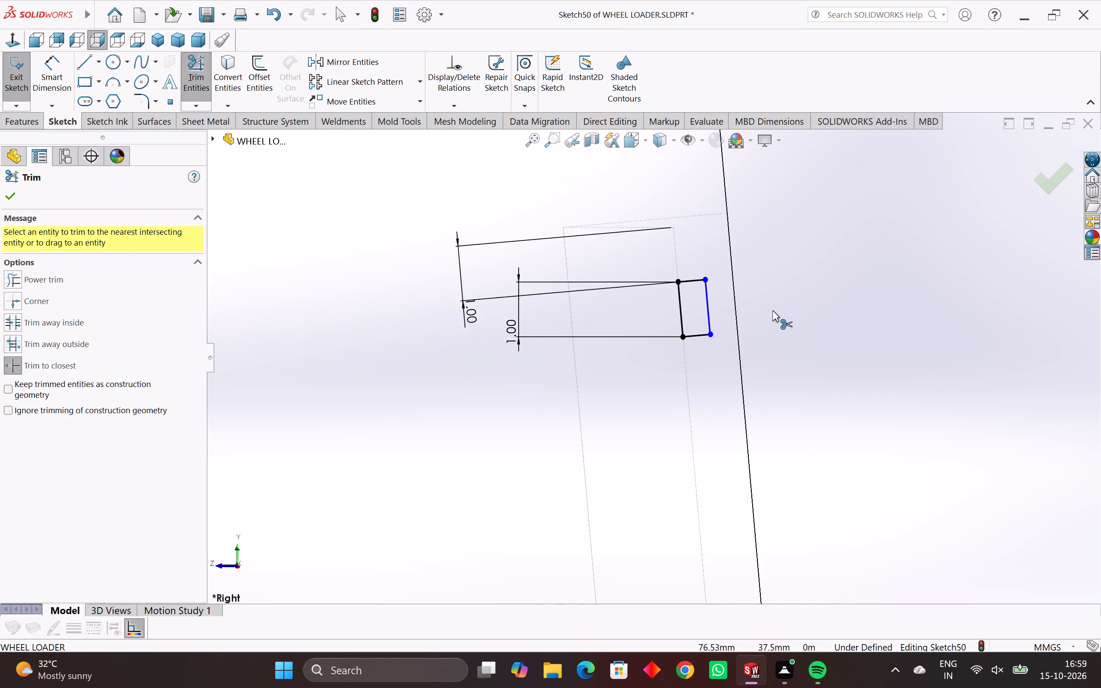
Fully define the four lines of the closed profile with automatic dimensions measured from the origin.
middle_click_drag(746, 310, 750, 319)
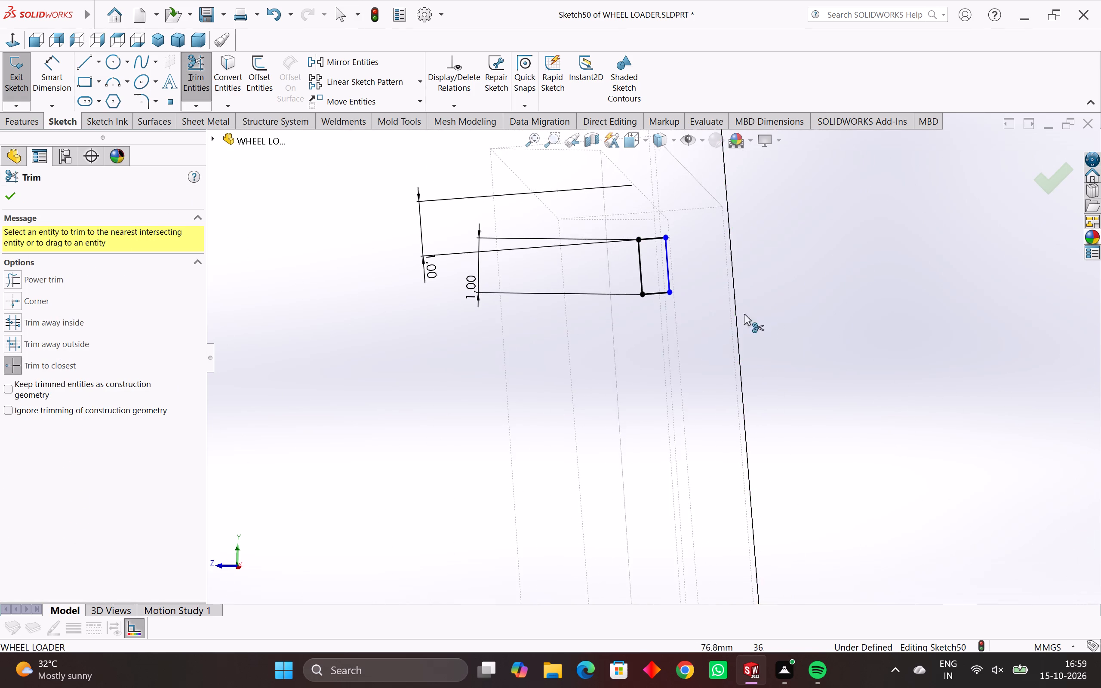
scroll(720, 299, "up", 3)
scroll(628, 254, "down", 1)
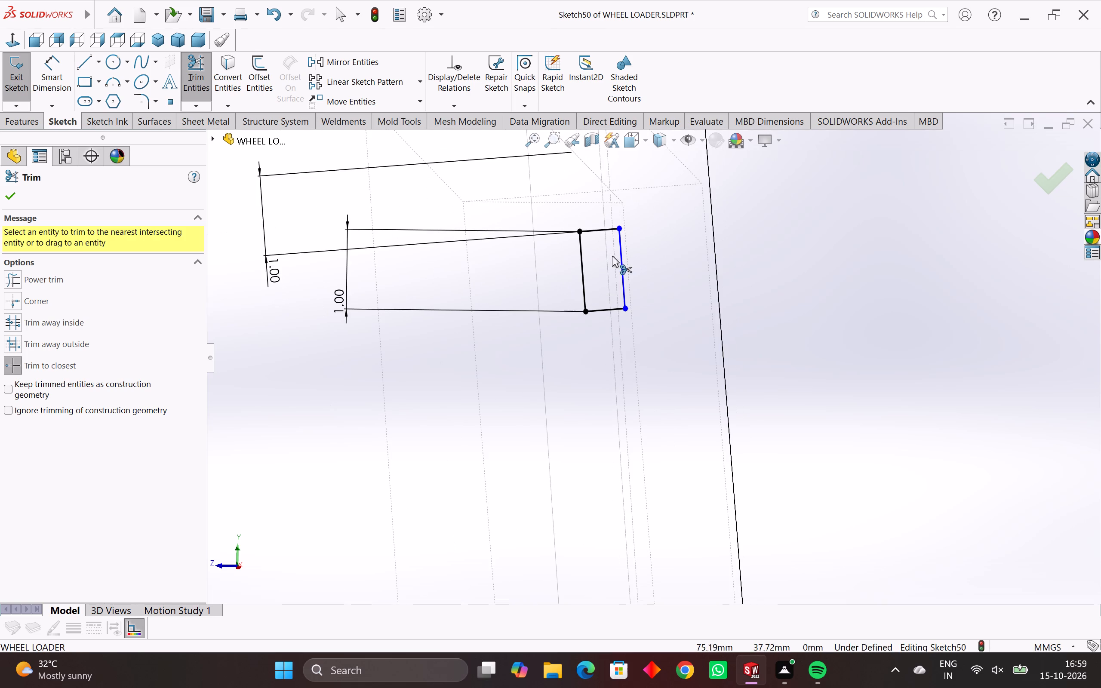
key("Escape")
key("Escape")
key("Escape")
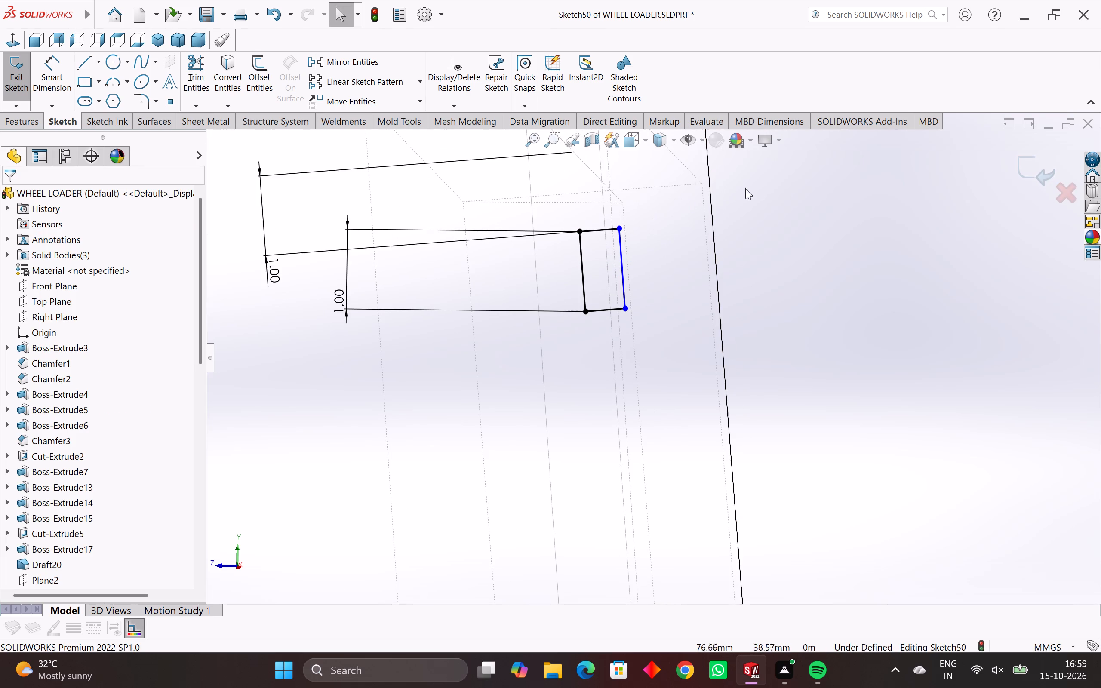
left_click_drag(782, 182, 550, 329)
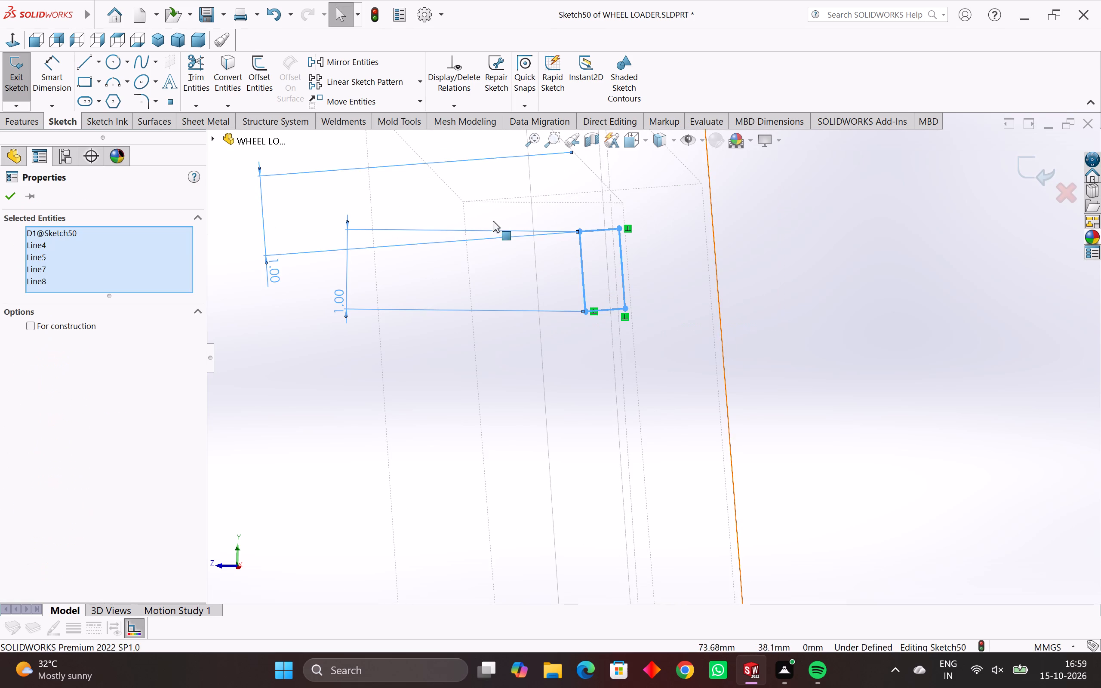
left_click(455, 109)
left_click(465, 159)
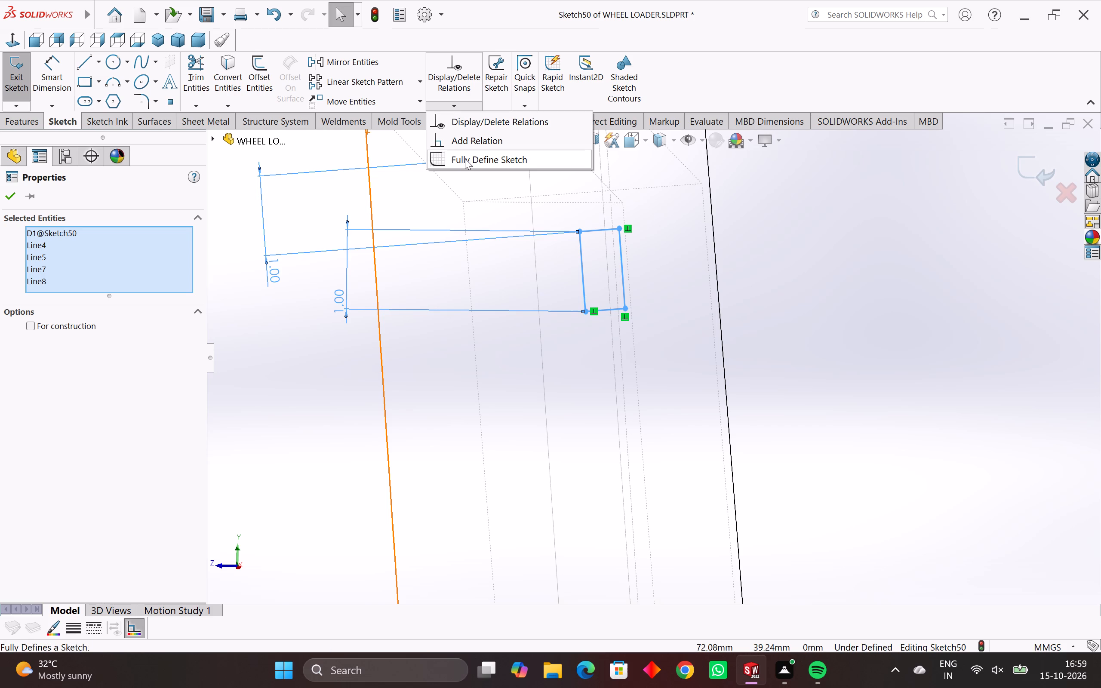
left_click(106, 340)
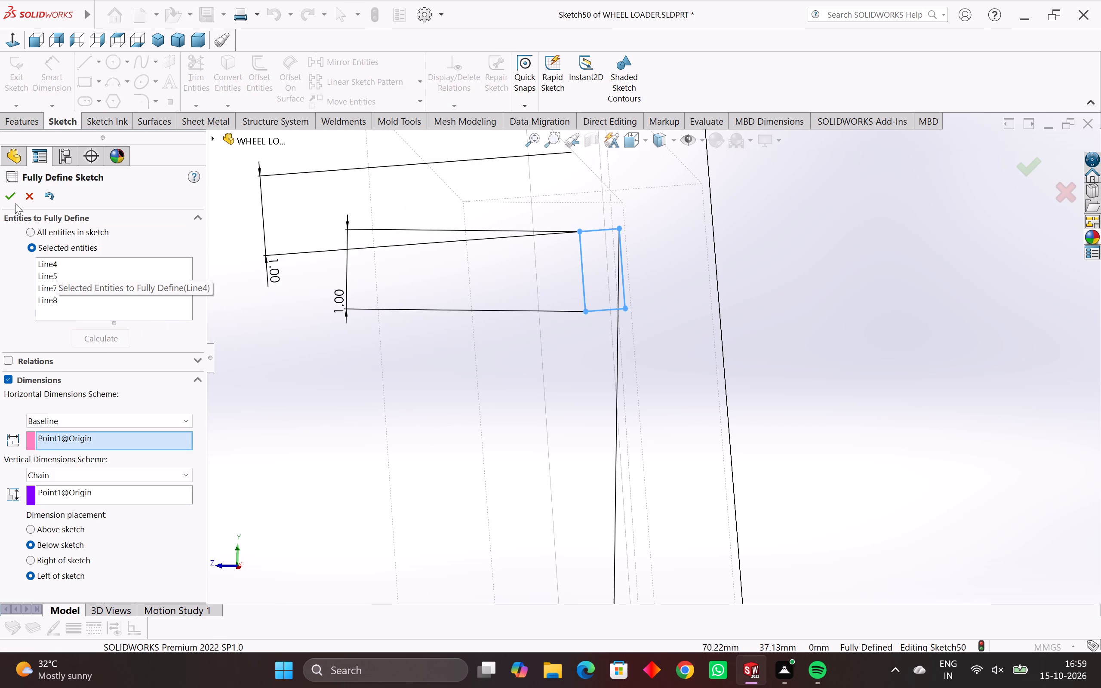
left_click(9, 199)
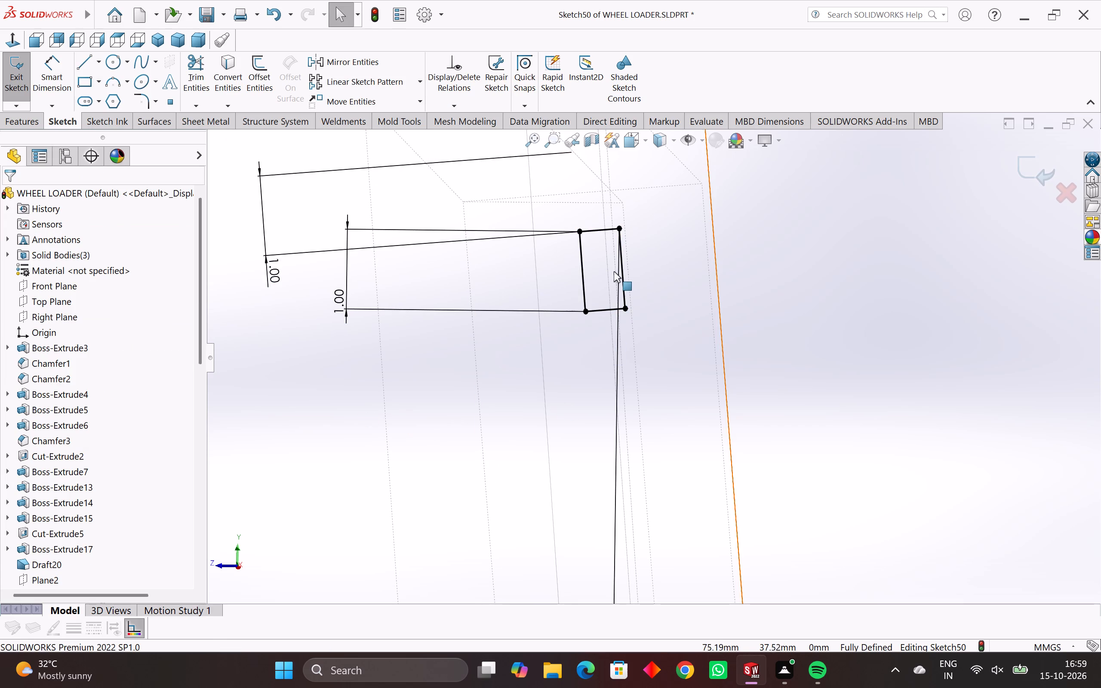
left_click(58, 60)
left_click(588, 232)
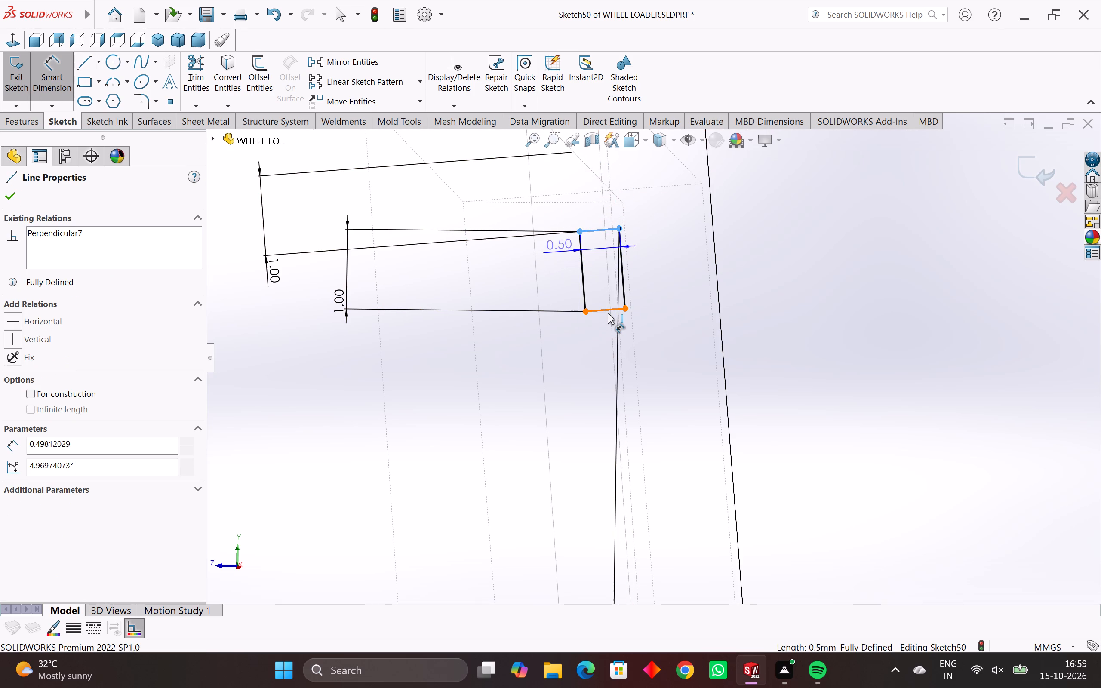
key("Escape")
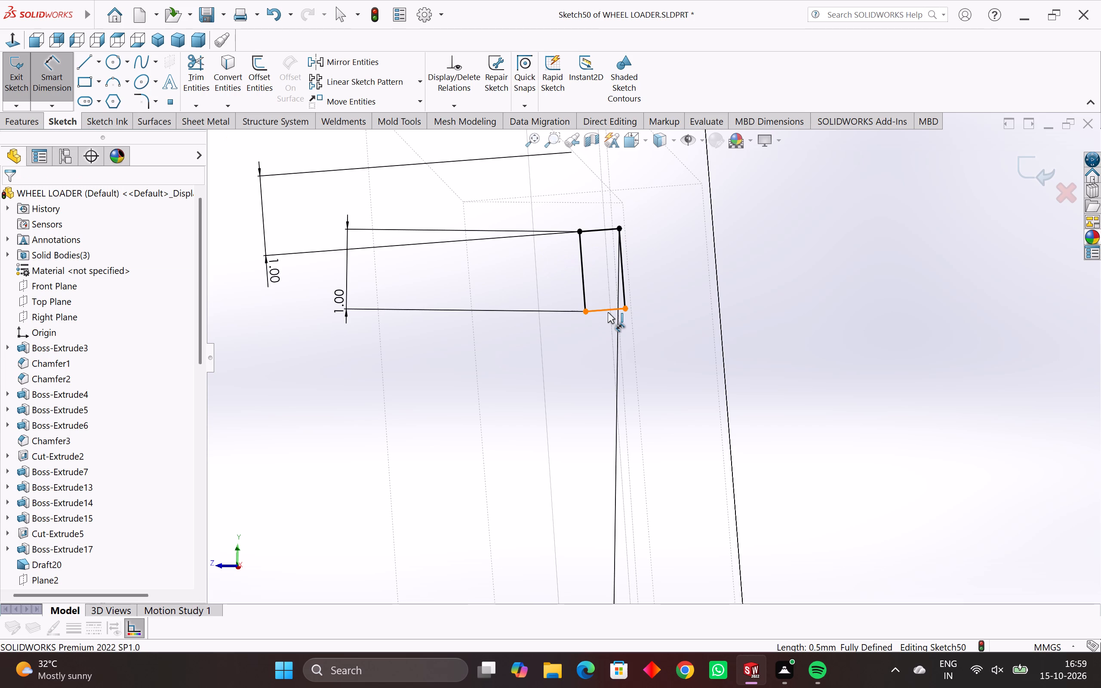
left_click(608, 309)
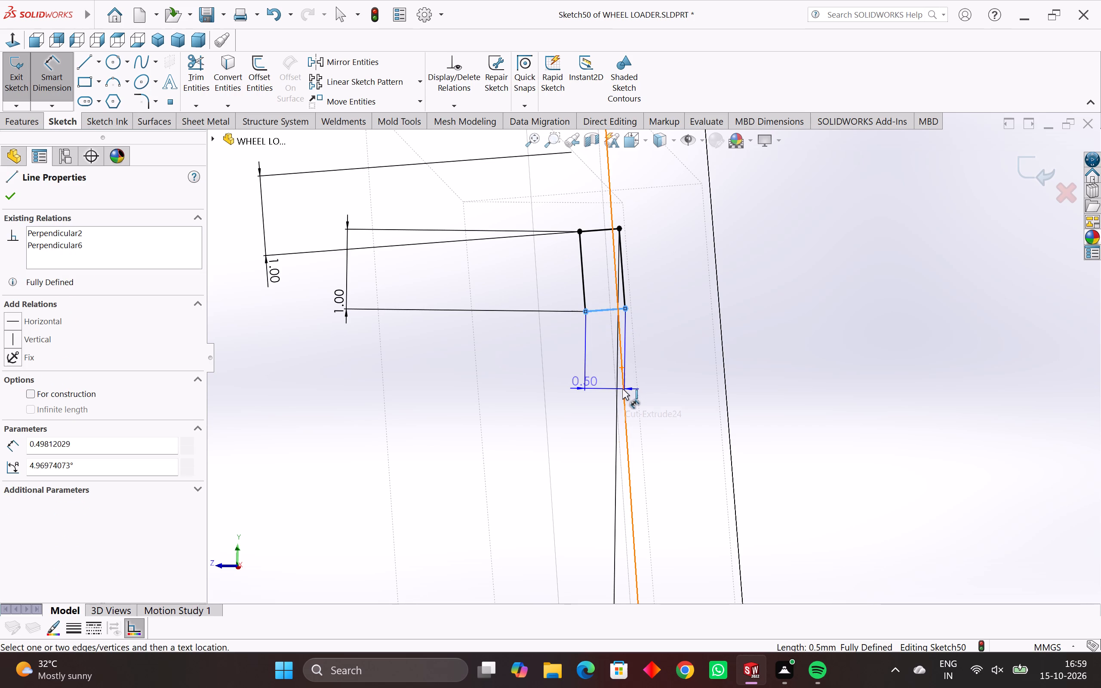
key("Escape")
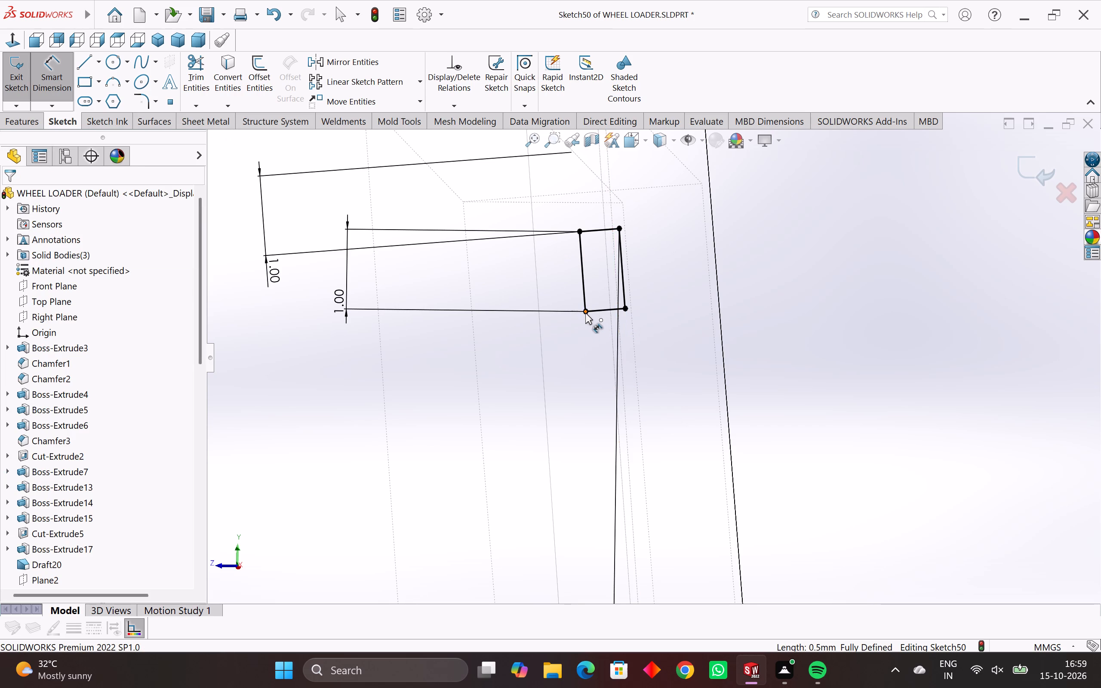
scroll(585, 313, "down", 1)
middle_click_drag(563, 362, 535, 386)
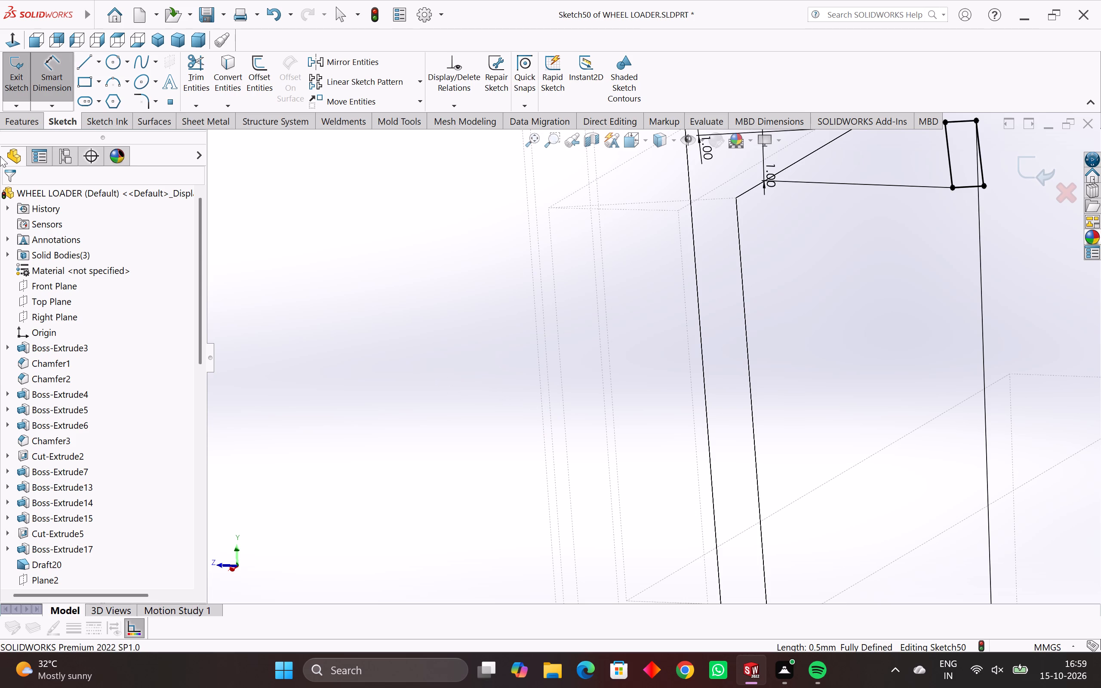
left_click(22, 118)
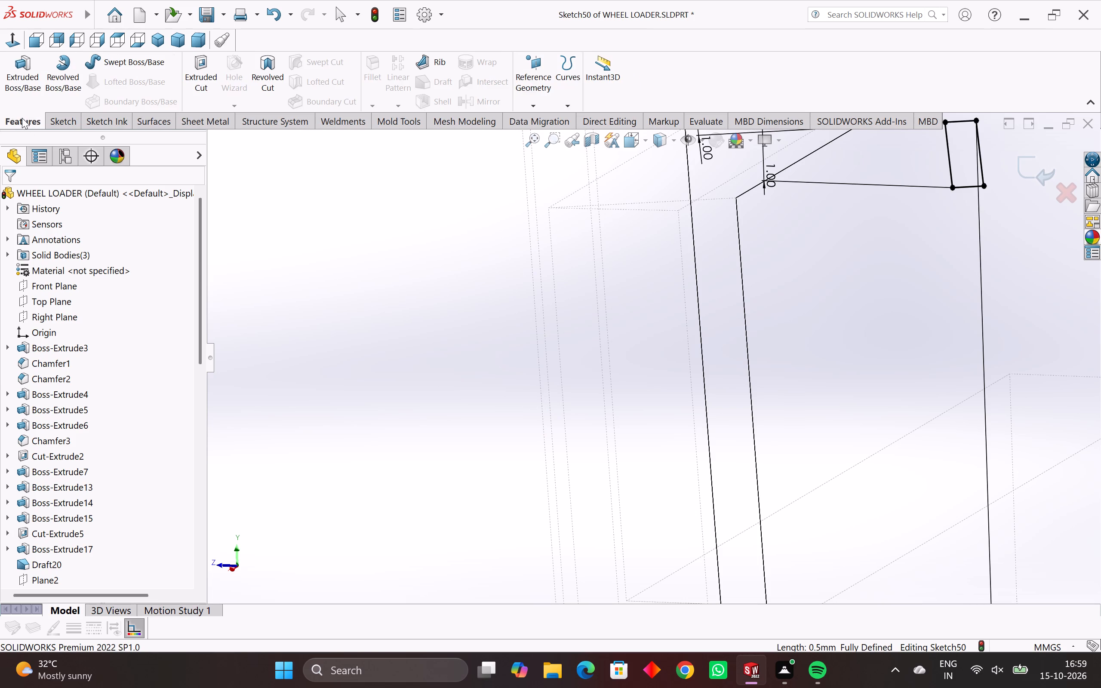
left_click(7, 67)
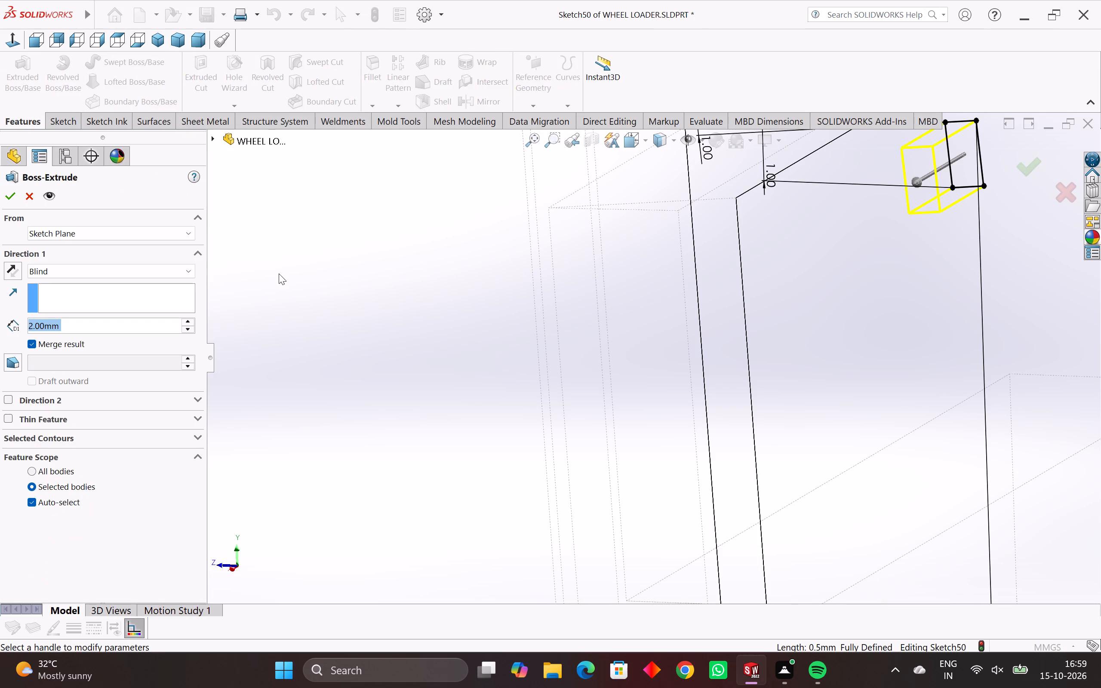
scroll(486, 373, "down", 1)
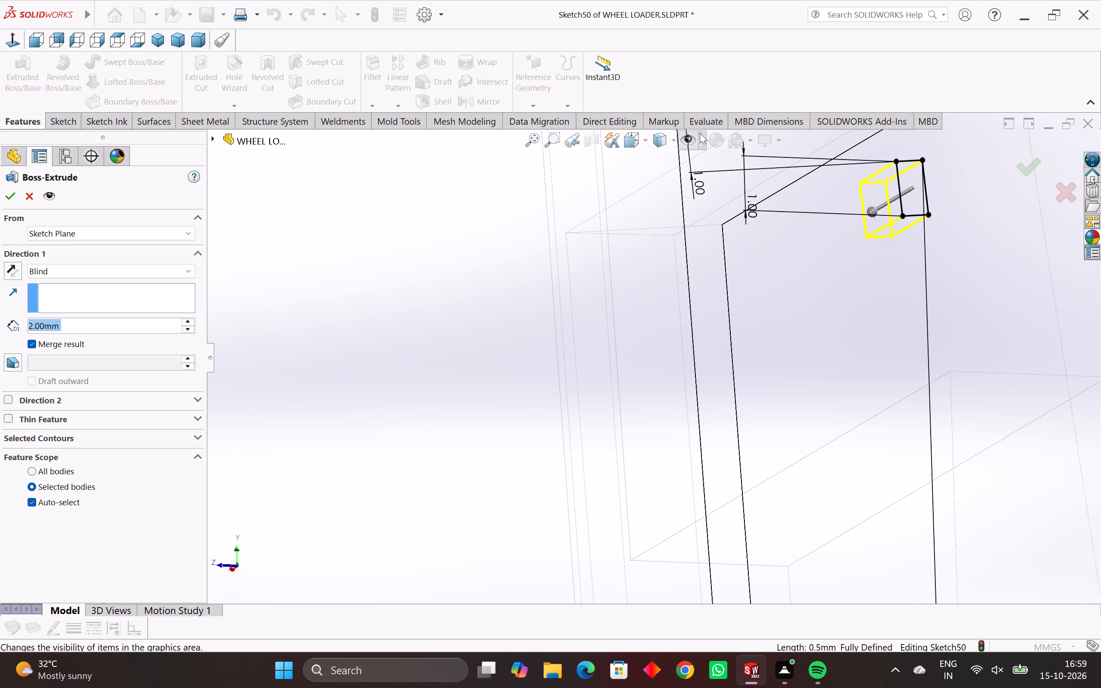
Switch the model's display style to Shaded With Edges.
left_click(672, 142)
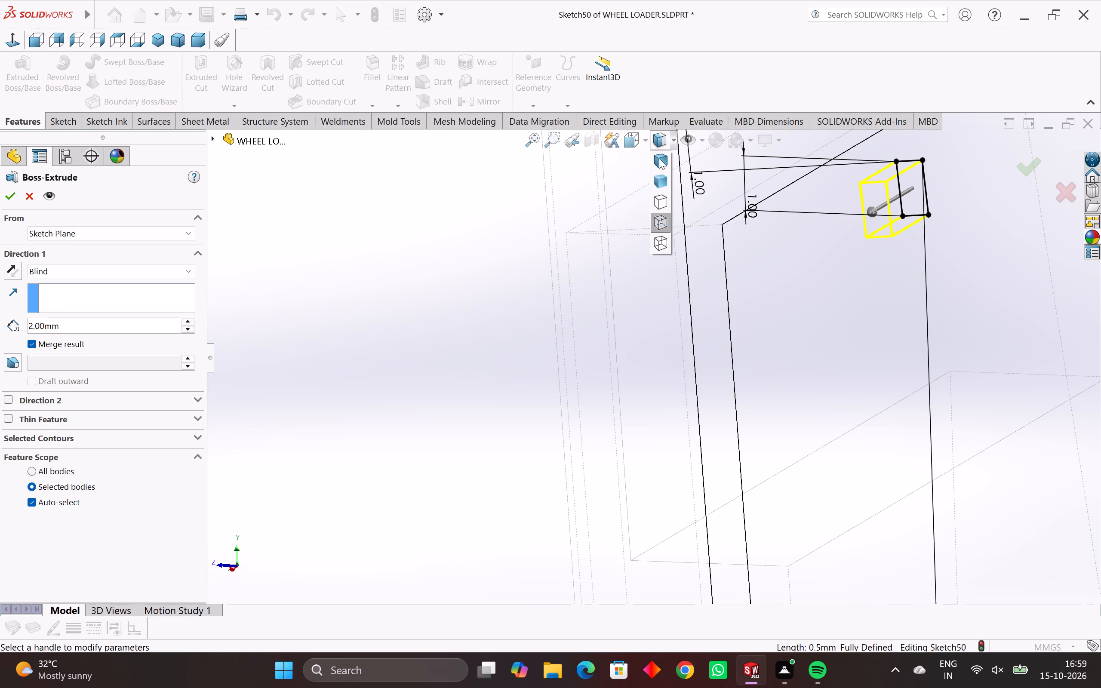
left_click(659, 158)
Examine where the profile's extrusion preview sits against the recessed grey panel on the hood's front.
scroll(677, 236, "down", 2)
middle_click_drag(677, 240, 648, 254)
scroll(647, 254, "down", 1)
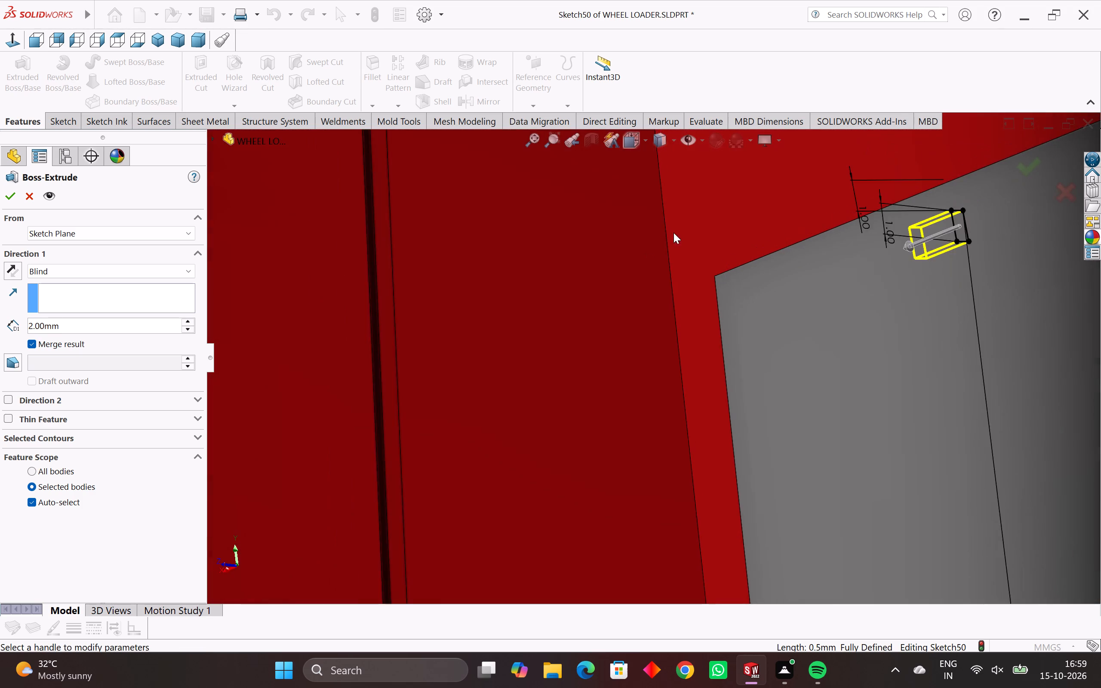
scroll(681, 242, "down", 2)
middle_click_drag(681, 249, 588, 245)
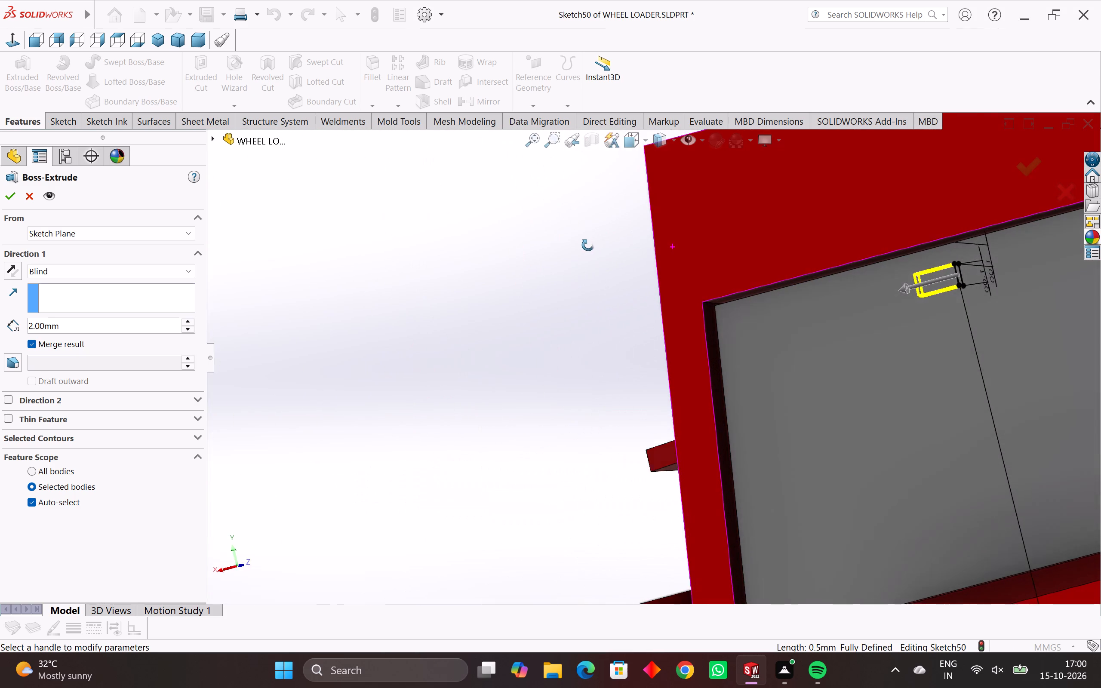
middle_click_drag(588, 245, 591, 271)
scroll(781, 406, "down", 4)
middle_click_drag(812, 436, 804, 427)
scroll(804, 427, "down", 6)
scroll(804, 427, "up", 4)
middle_click_drag(804, 427, 808, 460)
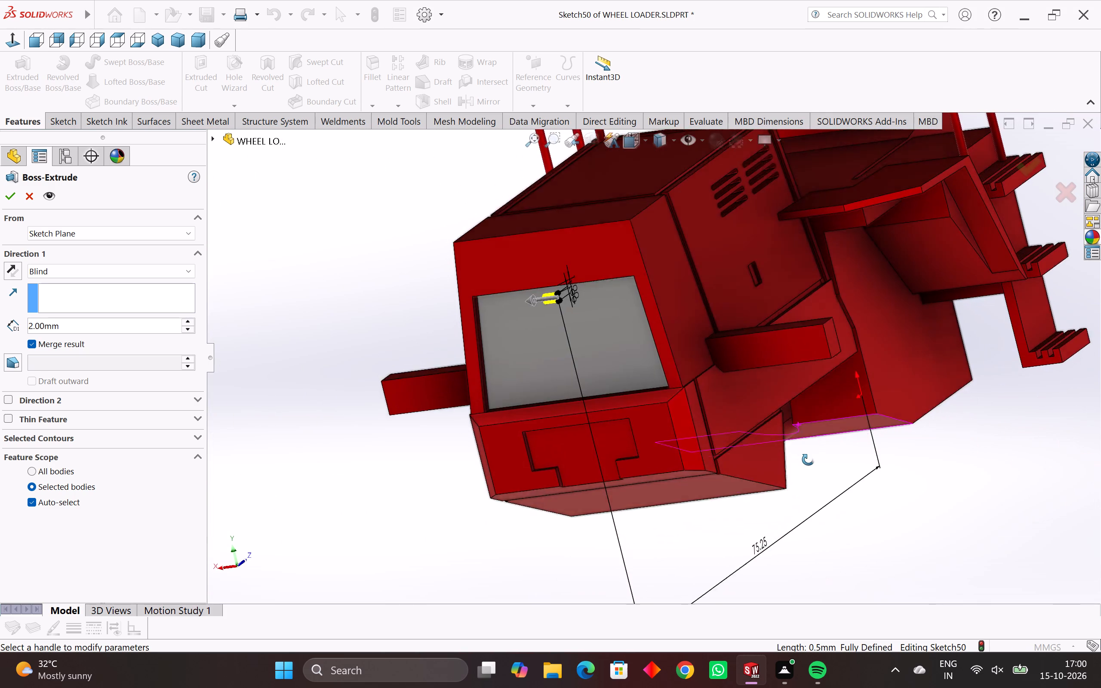
middle_click_drag(808, 460, 811, 467)
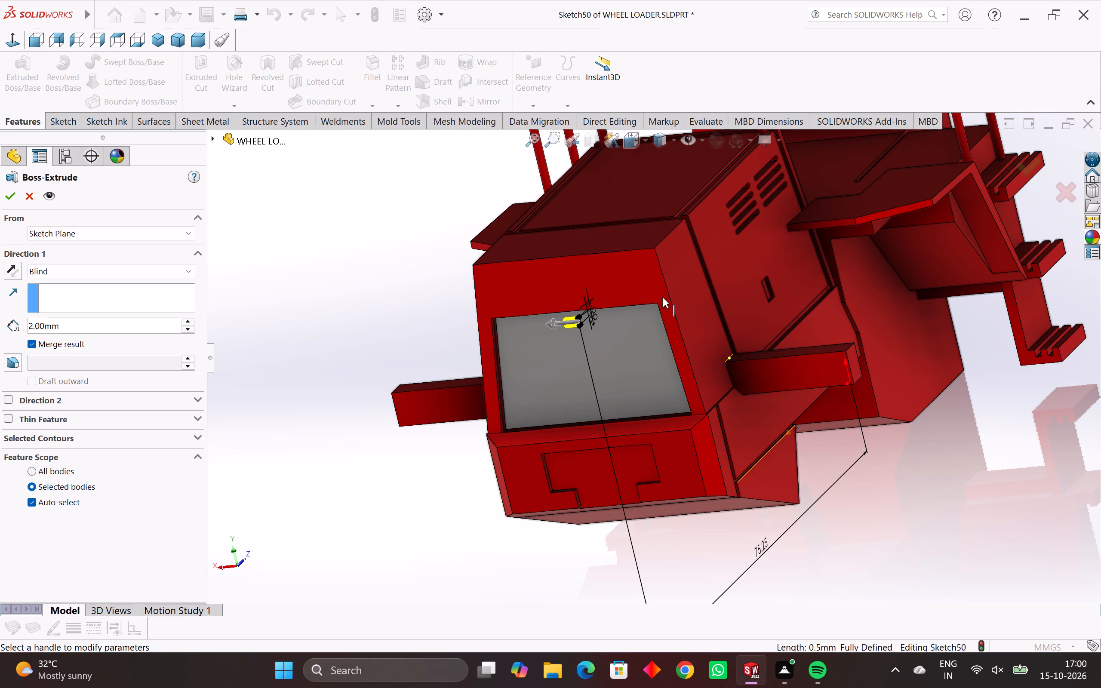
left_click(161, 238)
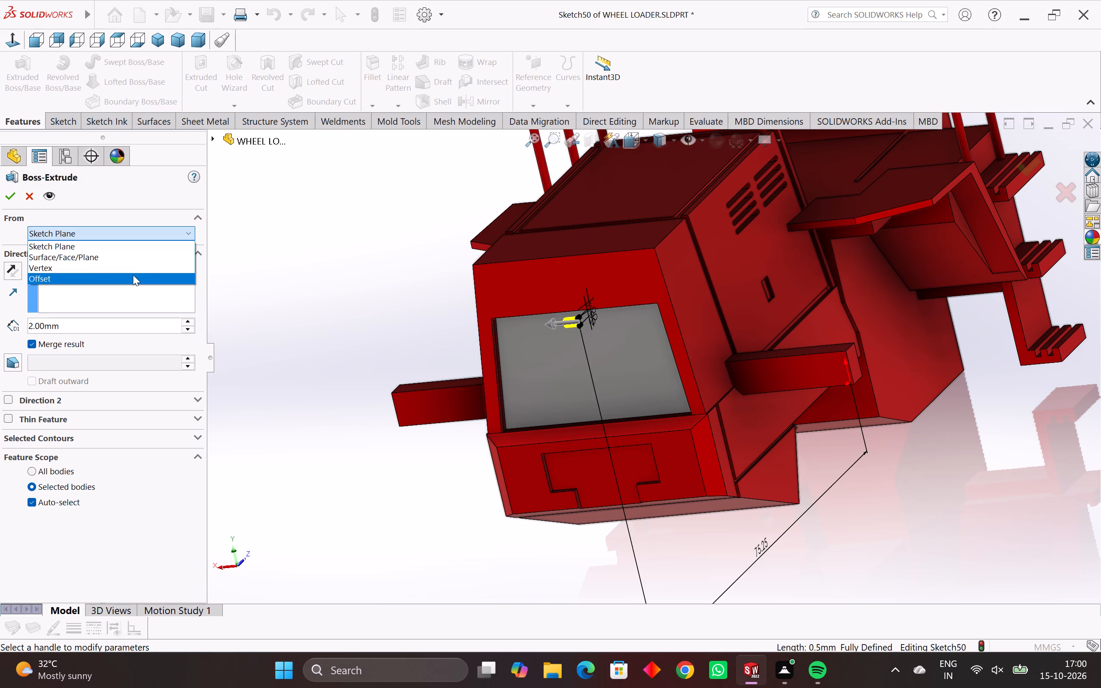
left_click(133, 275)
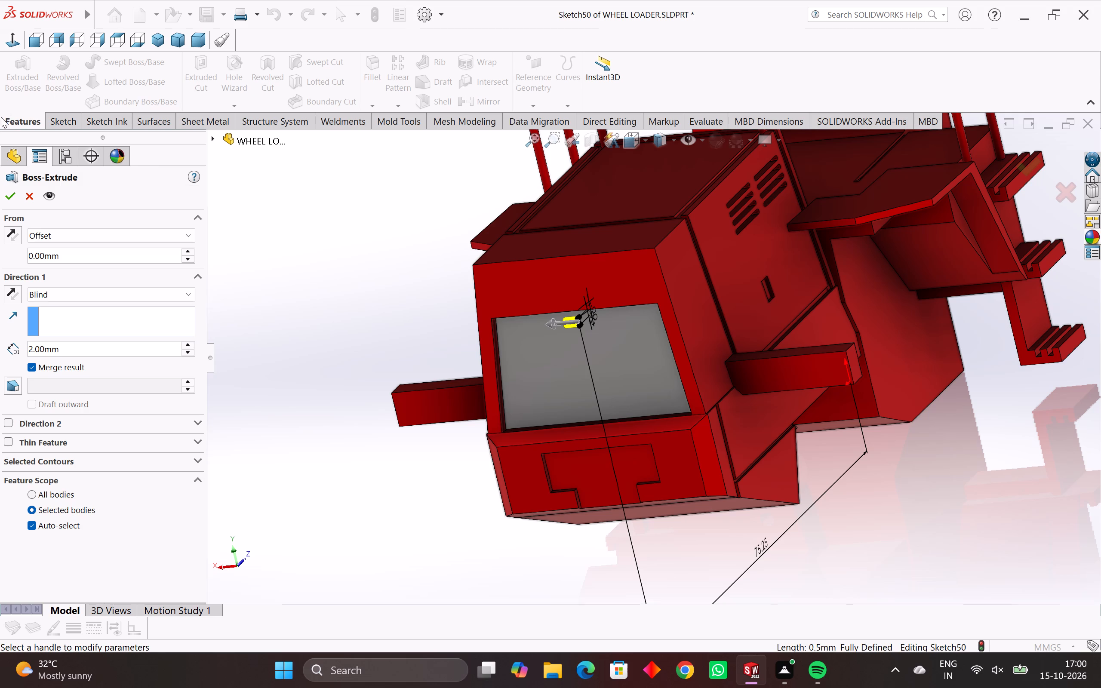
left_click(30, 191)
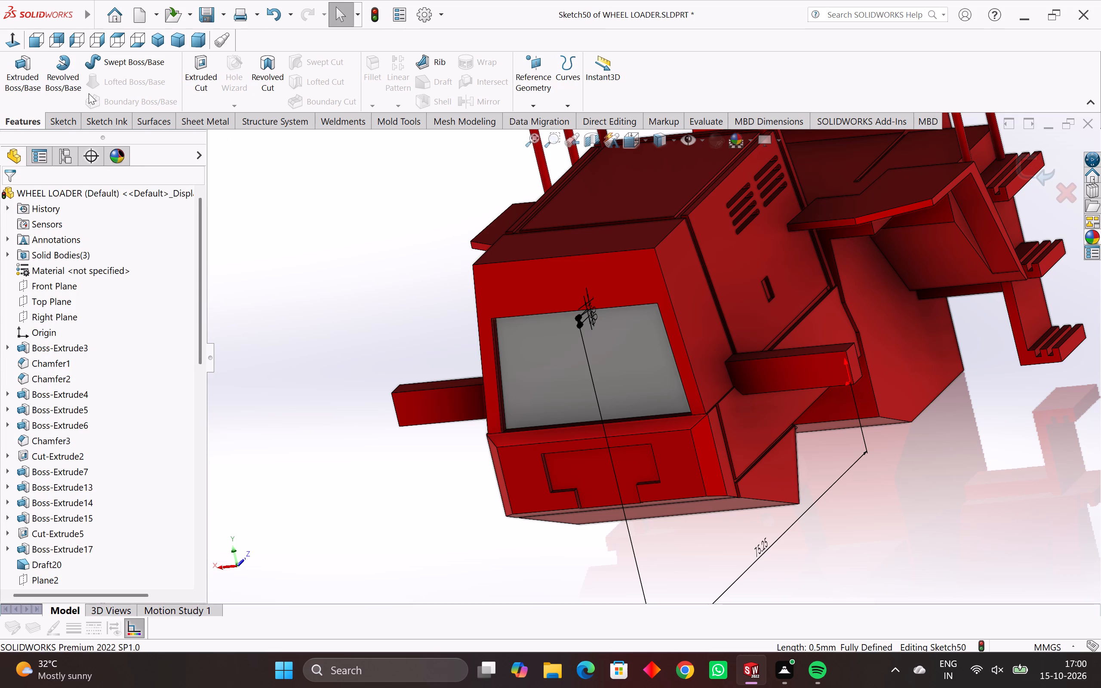
Set up an extruded cut of the small profile starting from the sketch plane with the Offset From Surface end condition.
left_click(190, 68)
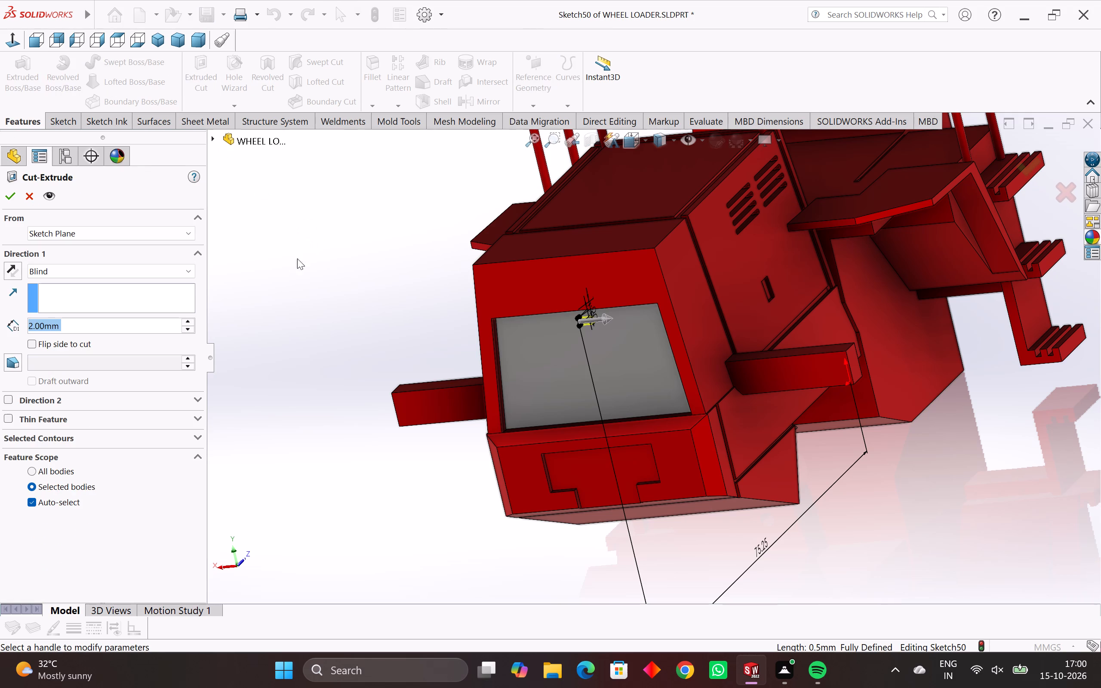
left_click(77, 236)
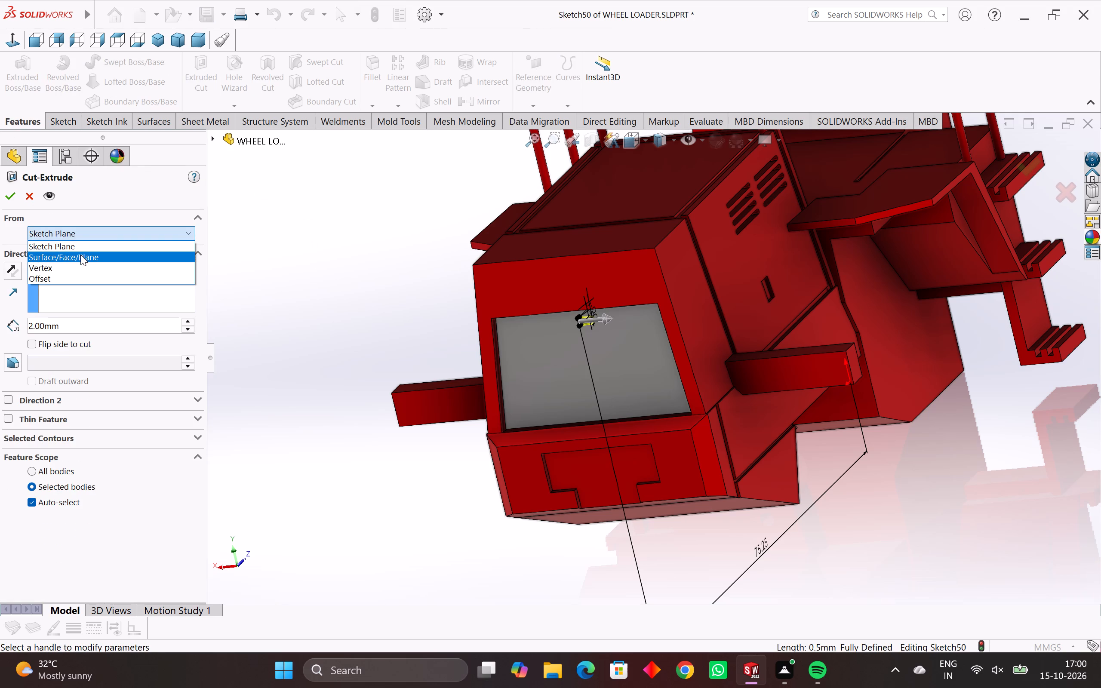
left_click(74, 278)
left_click(88, 301)
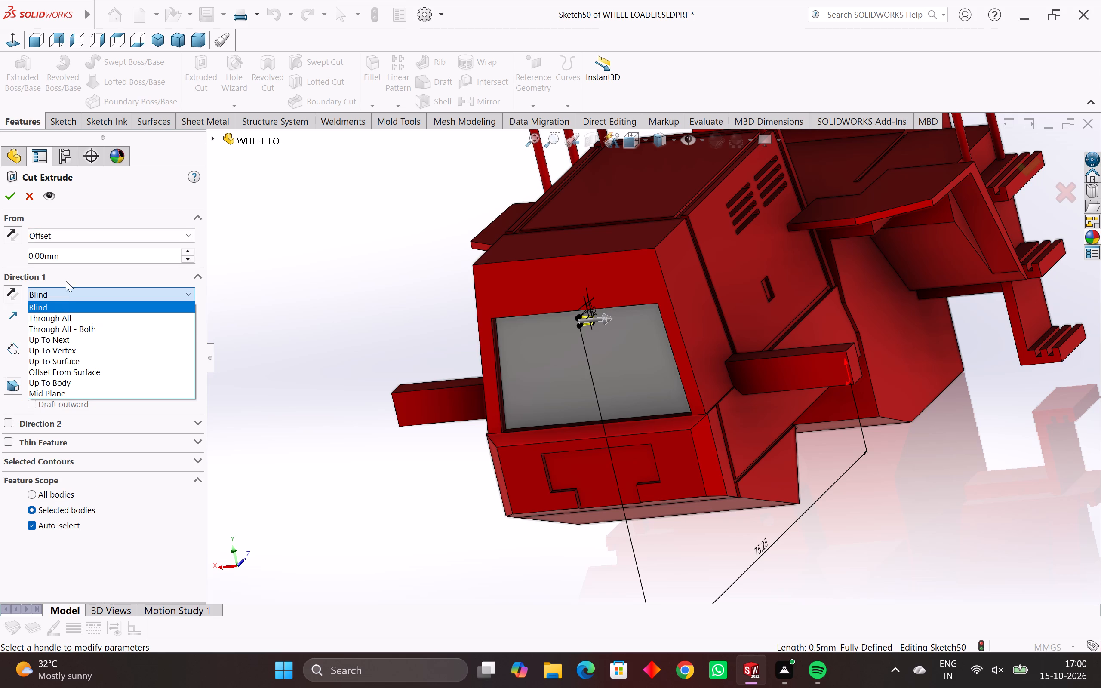
left_click(69, 236)
left_click(85, 233)
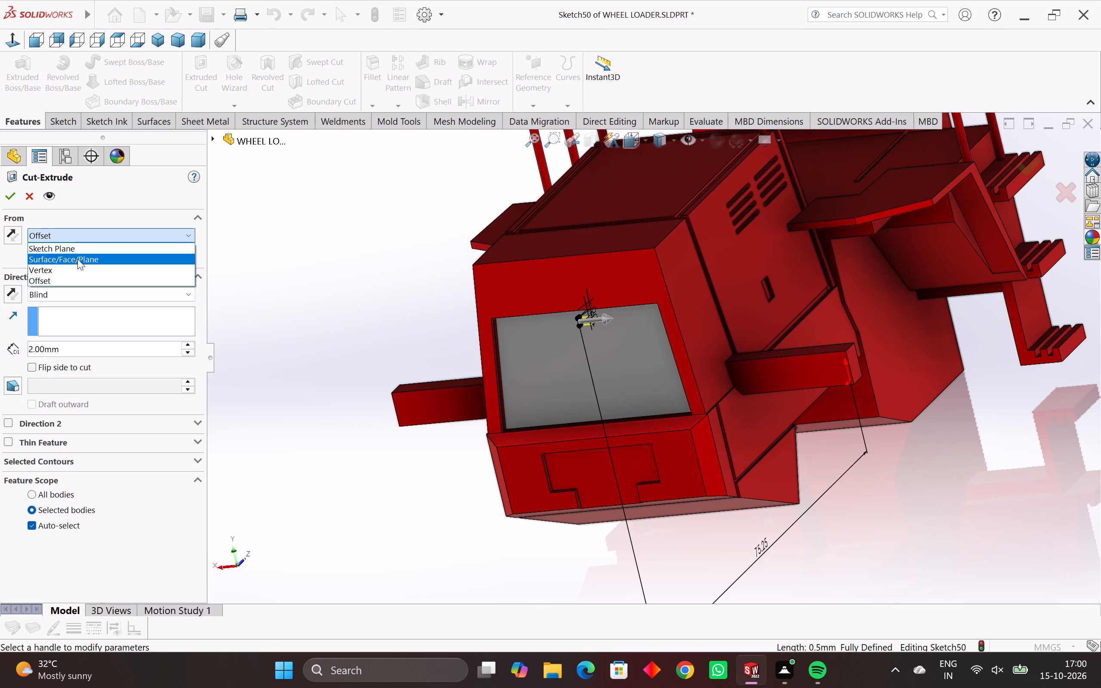
left_click(75, 249)
left_click(99, 270)
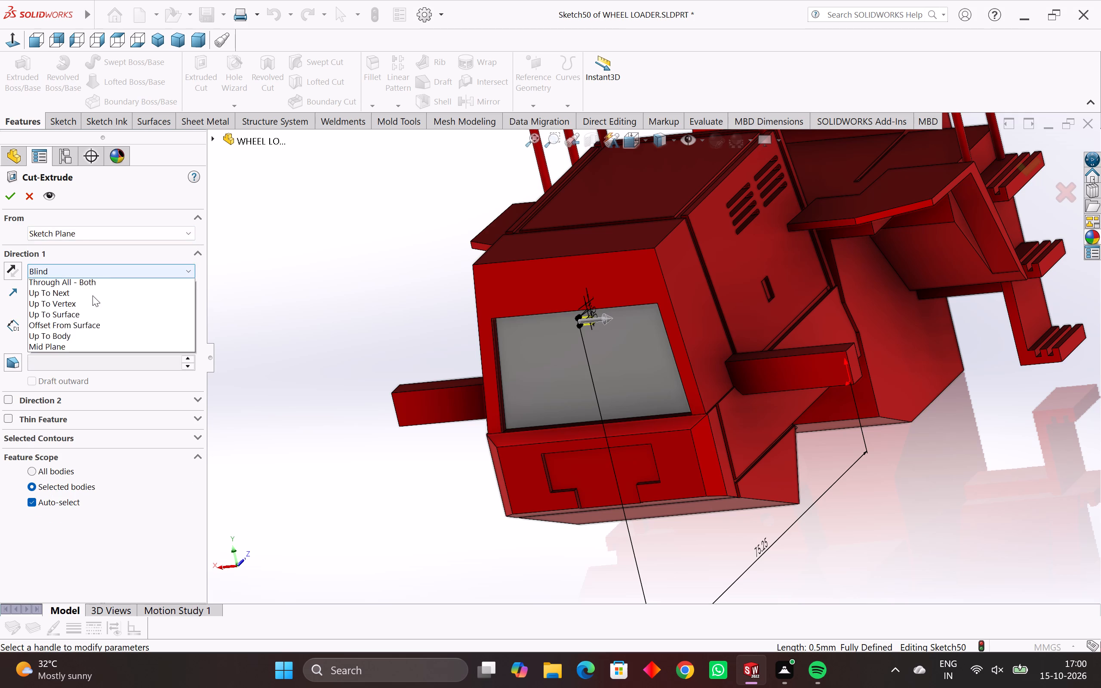
left_click(73, 347)
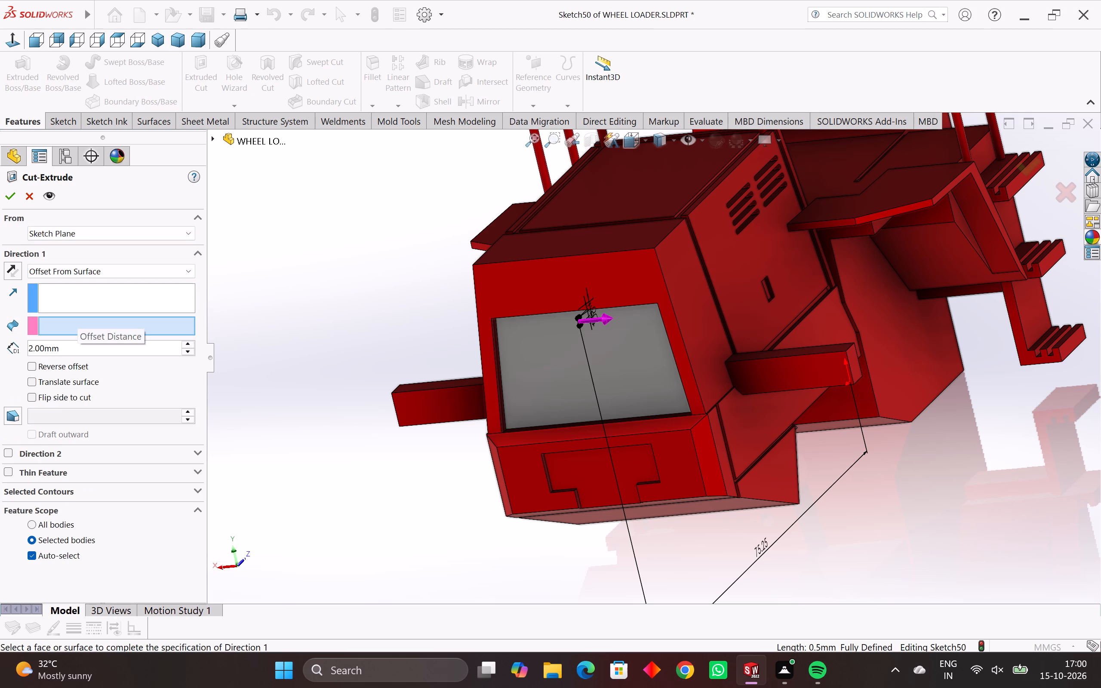
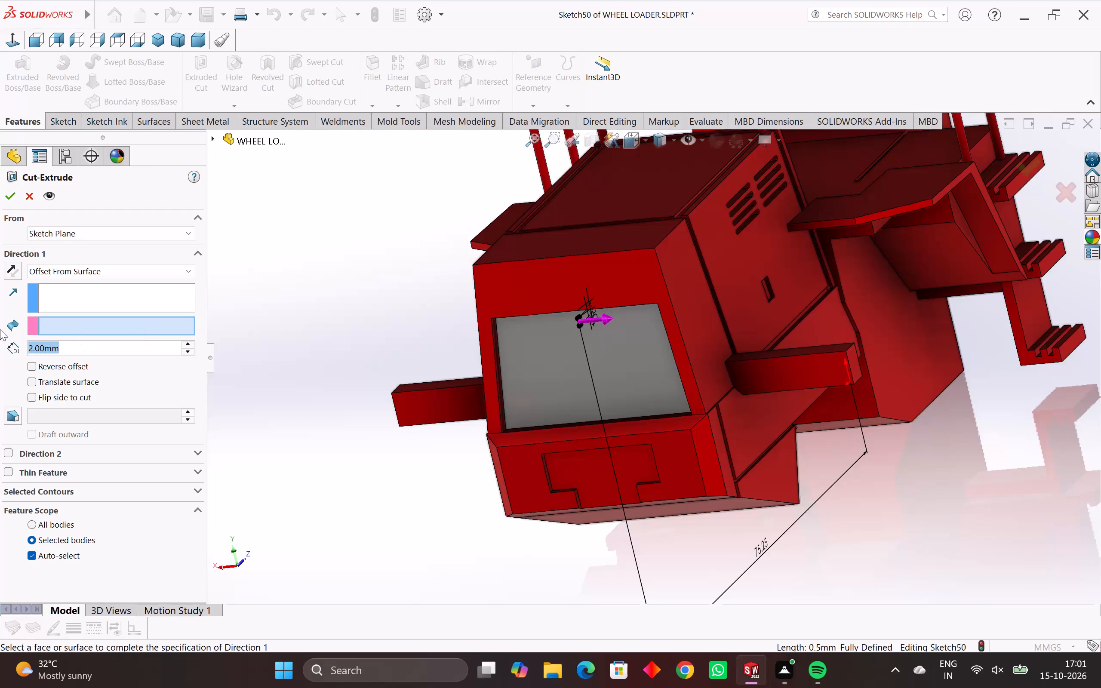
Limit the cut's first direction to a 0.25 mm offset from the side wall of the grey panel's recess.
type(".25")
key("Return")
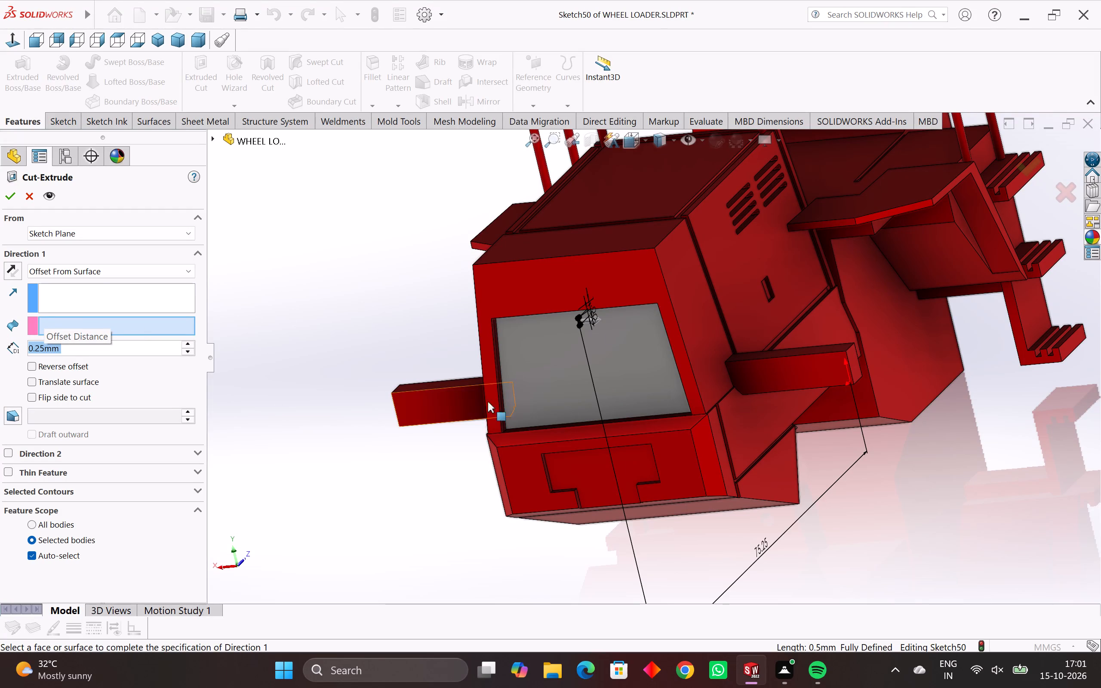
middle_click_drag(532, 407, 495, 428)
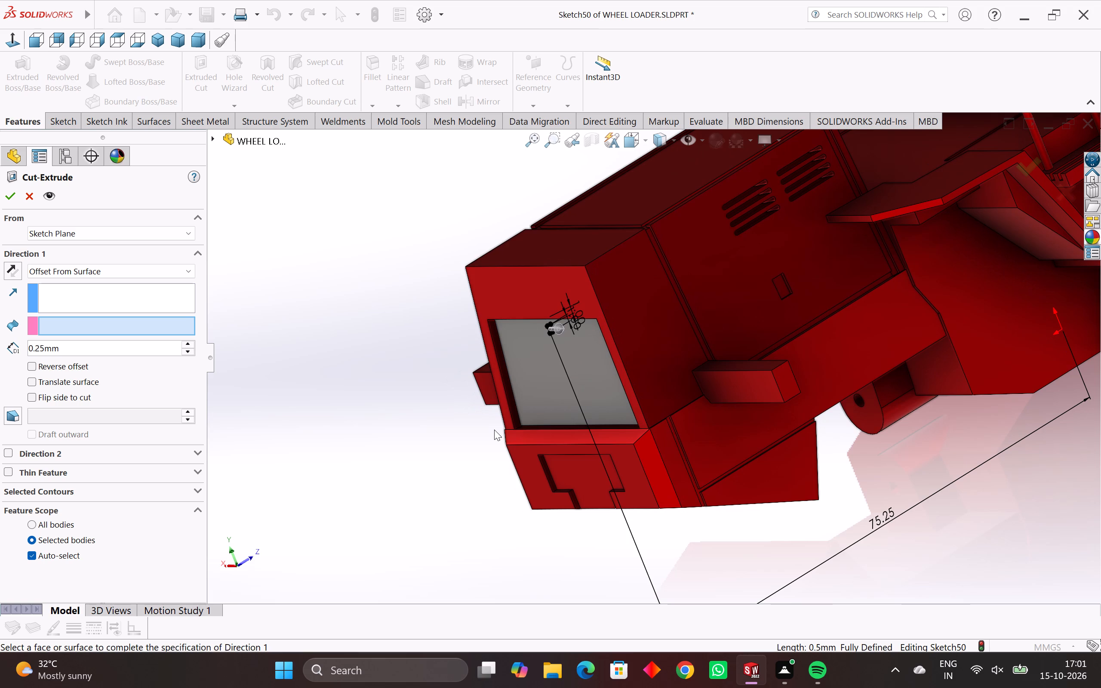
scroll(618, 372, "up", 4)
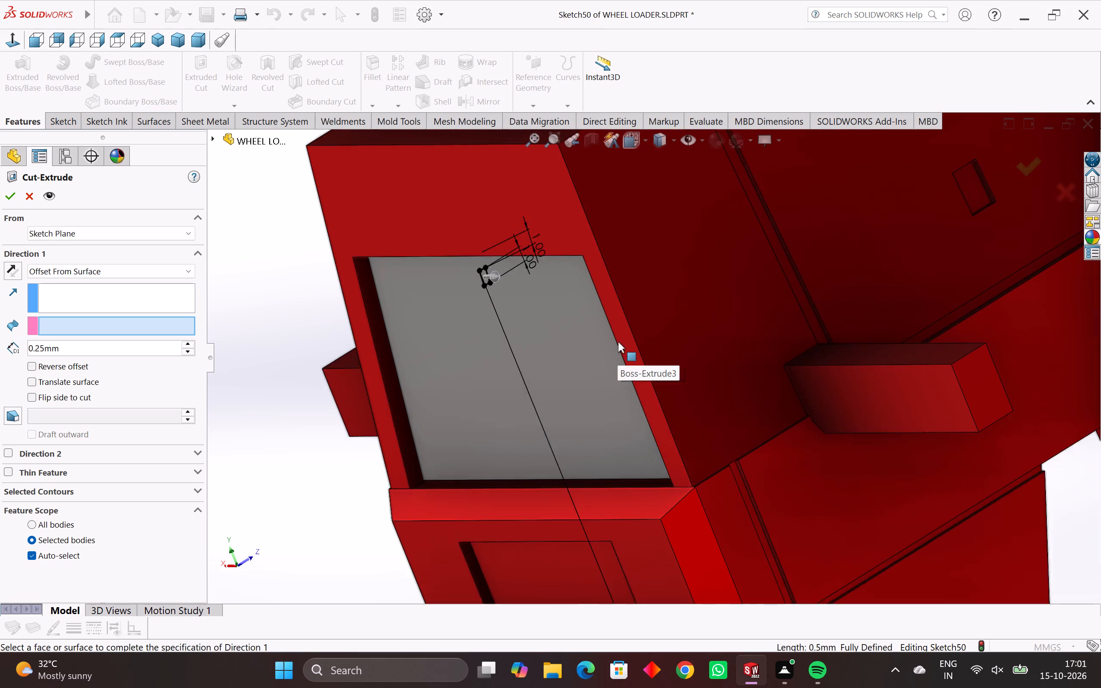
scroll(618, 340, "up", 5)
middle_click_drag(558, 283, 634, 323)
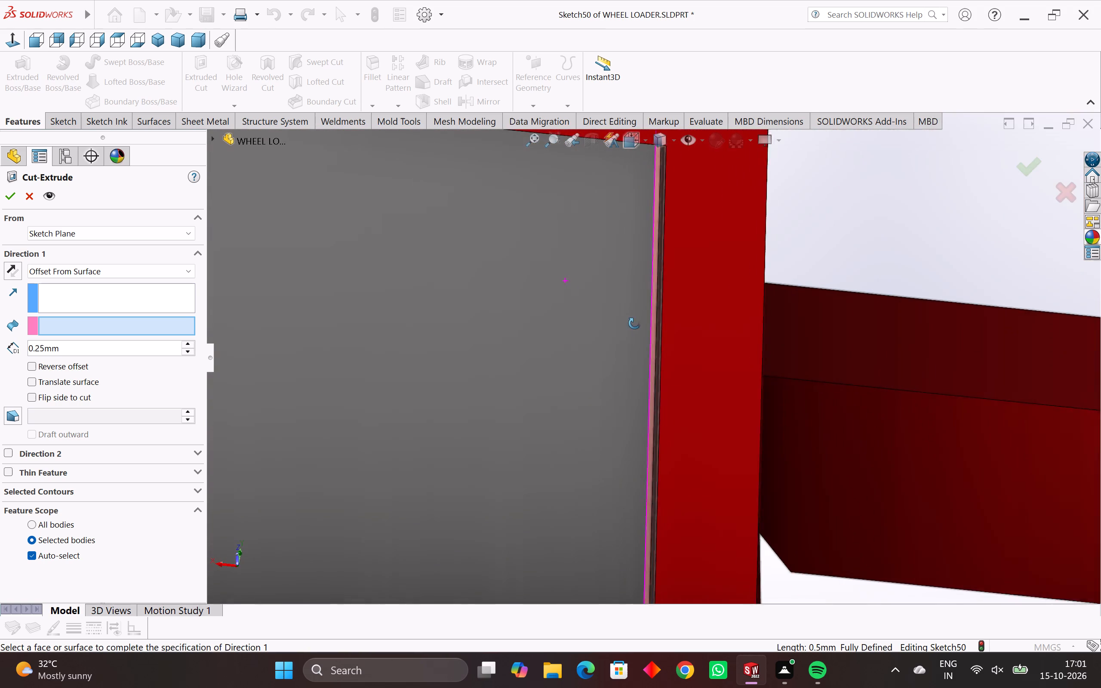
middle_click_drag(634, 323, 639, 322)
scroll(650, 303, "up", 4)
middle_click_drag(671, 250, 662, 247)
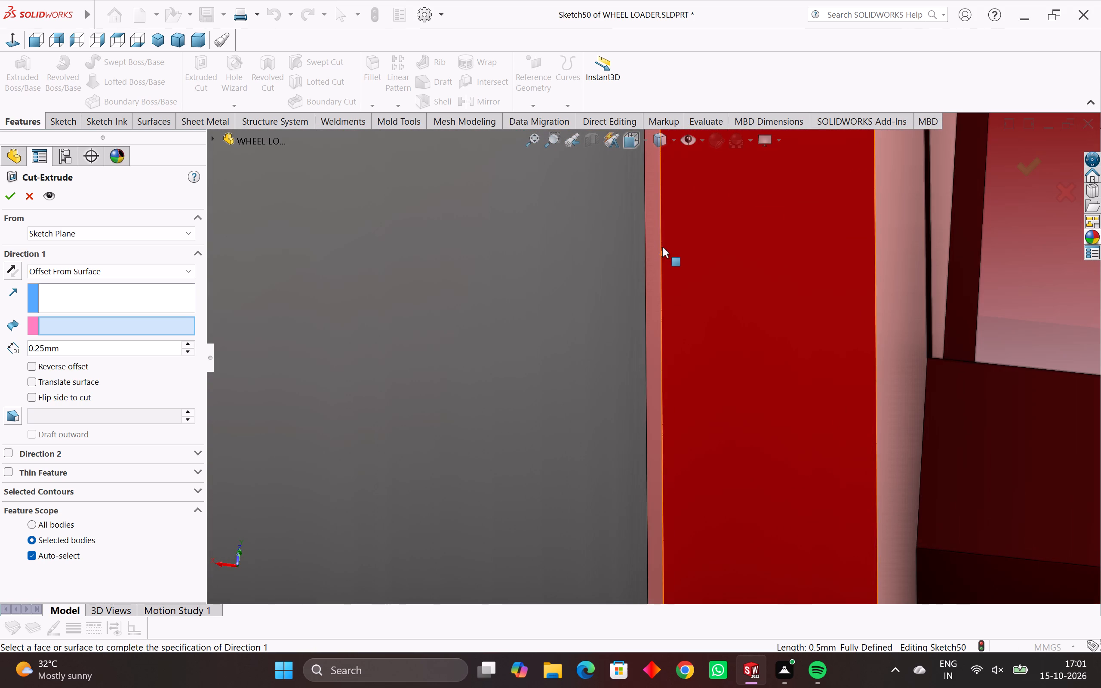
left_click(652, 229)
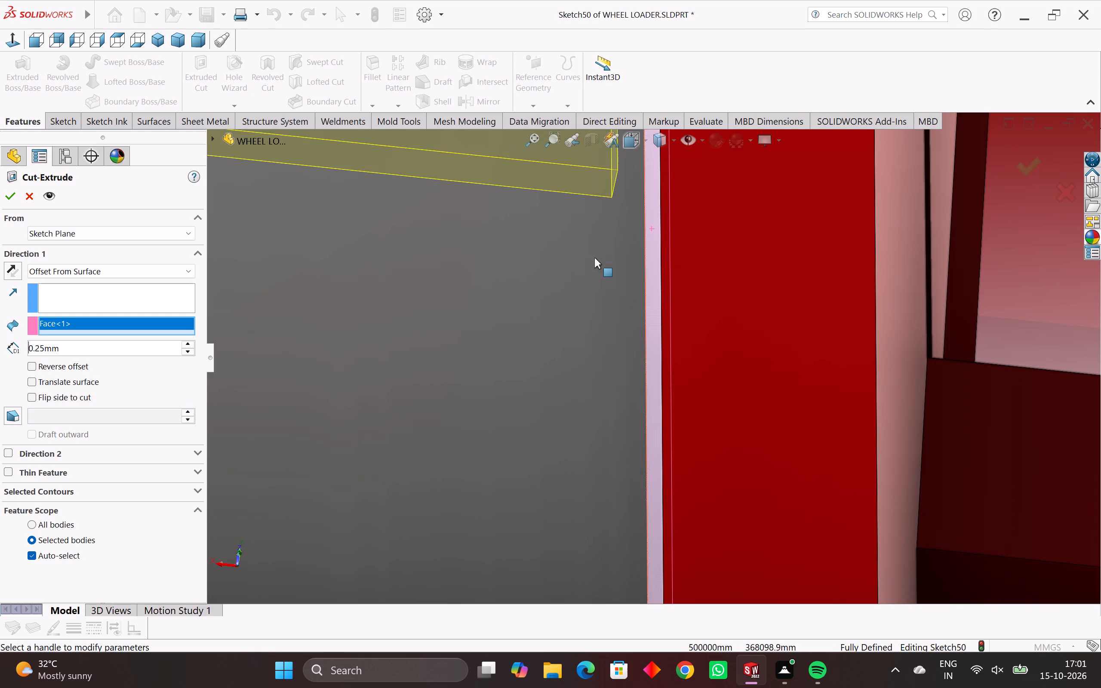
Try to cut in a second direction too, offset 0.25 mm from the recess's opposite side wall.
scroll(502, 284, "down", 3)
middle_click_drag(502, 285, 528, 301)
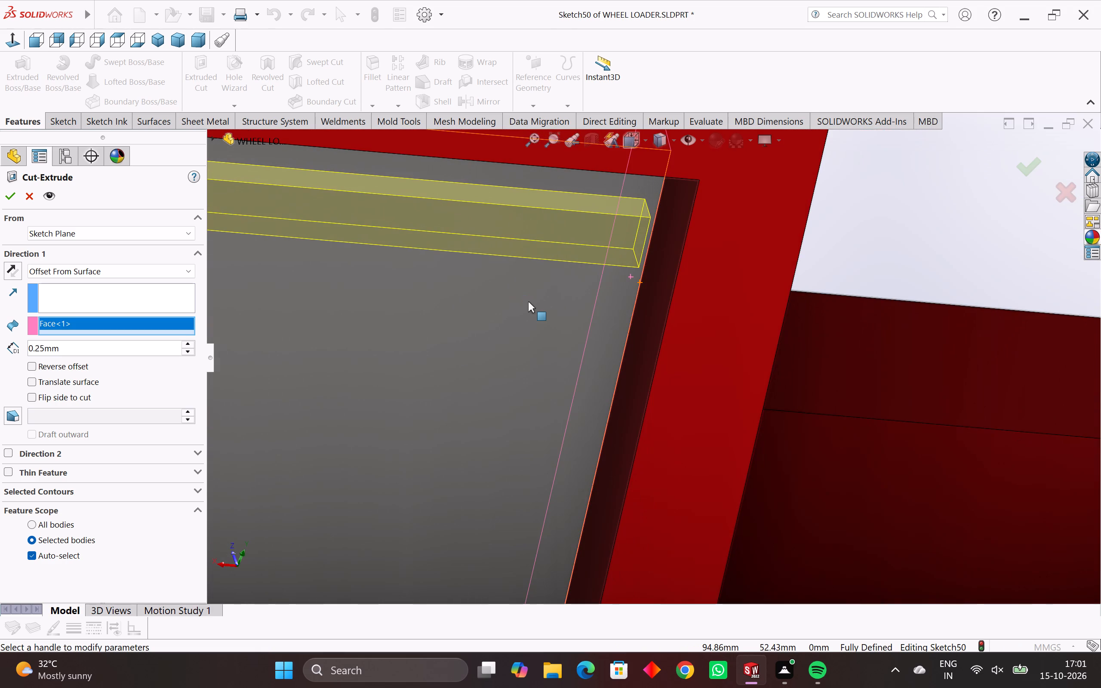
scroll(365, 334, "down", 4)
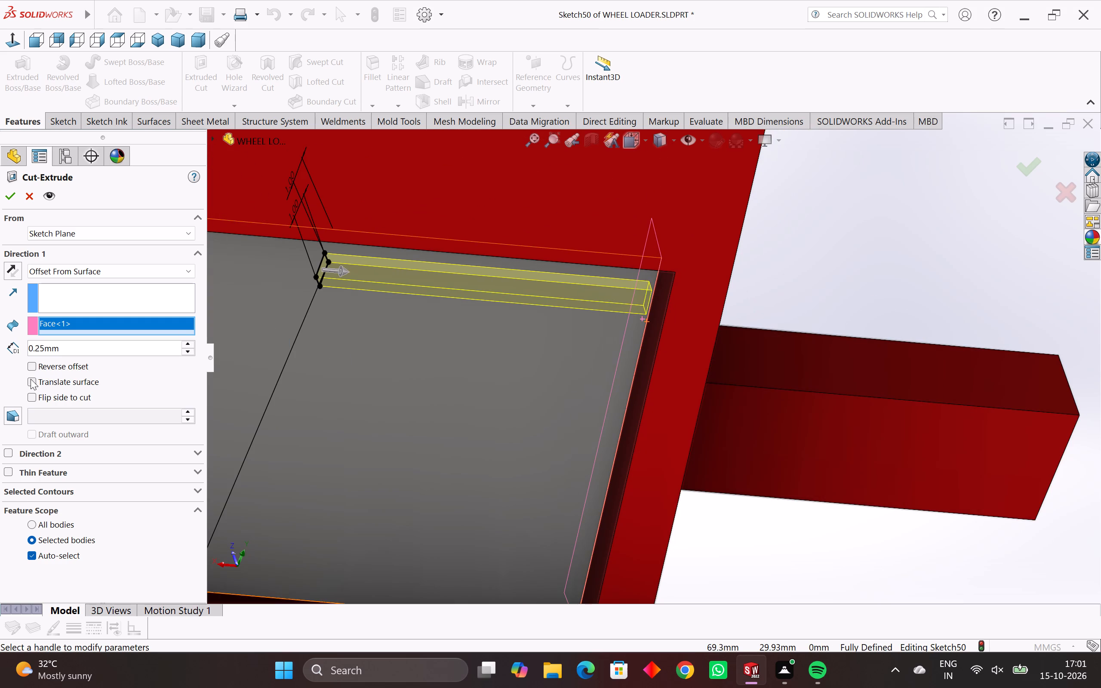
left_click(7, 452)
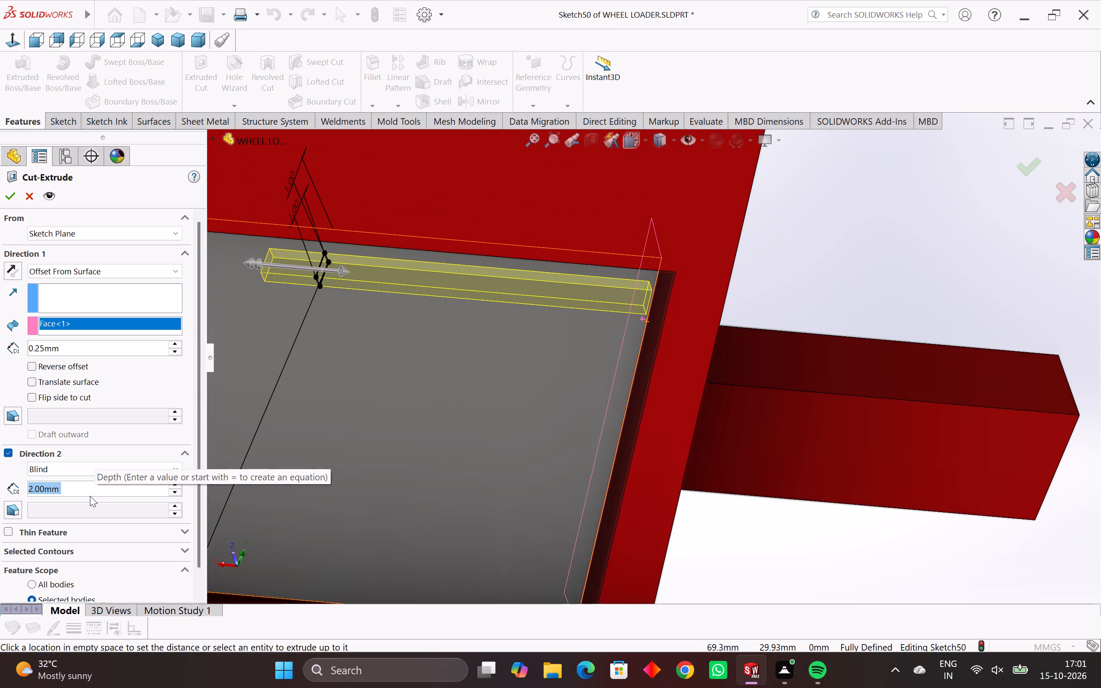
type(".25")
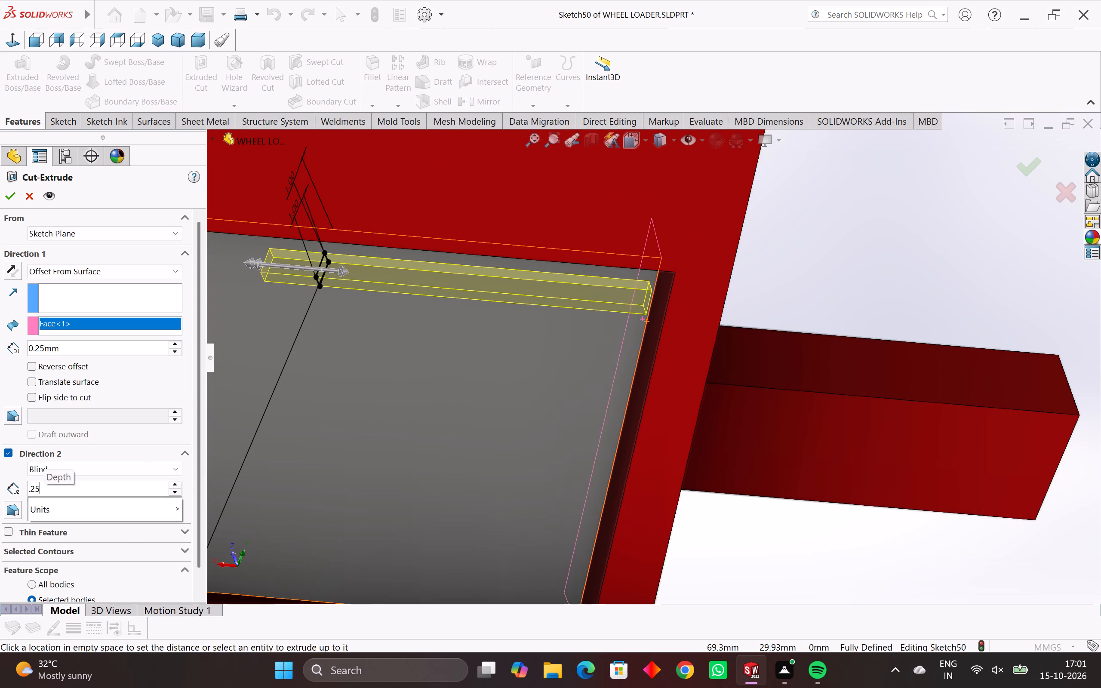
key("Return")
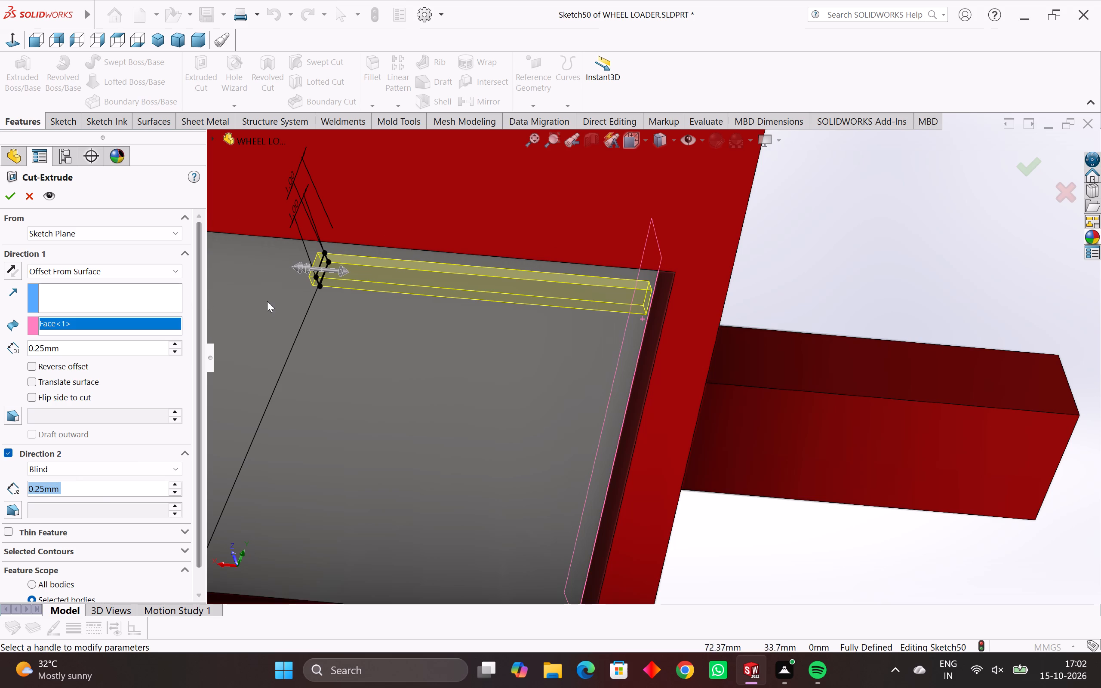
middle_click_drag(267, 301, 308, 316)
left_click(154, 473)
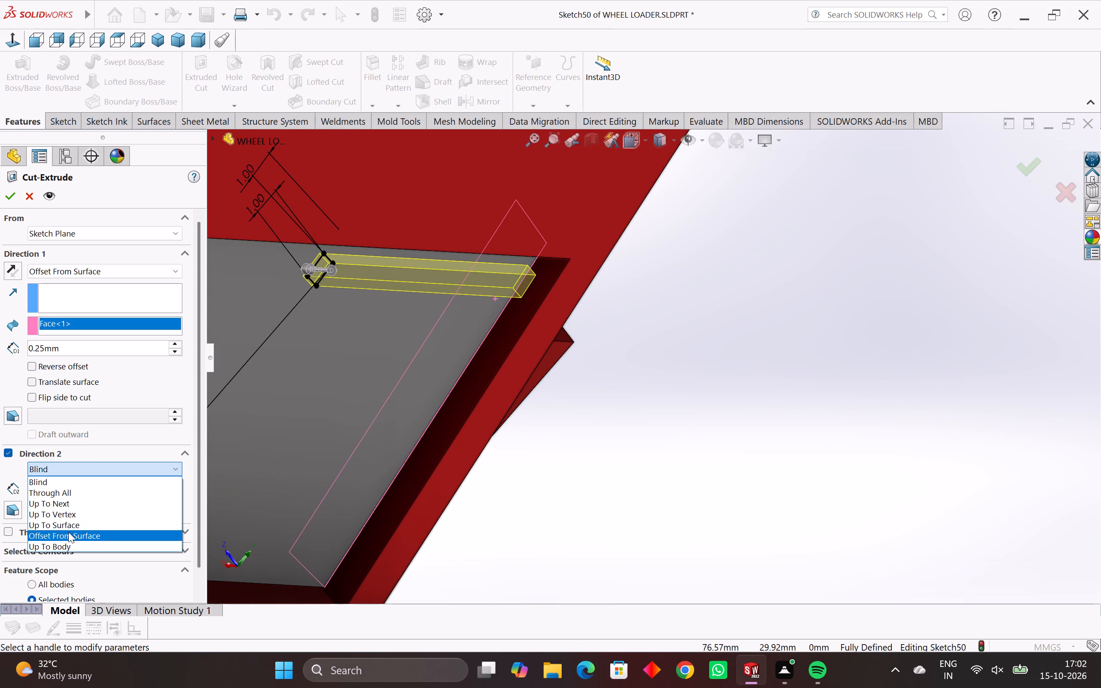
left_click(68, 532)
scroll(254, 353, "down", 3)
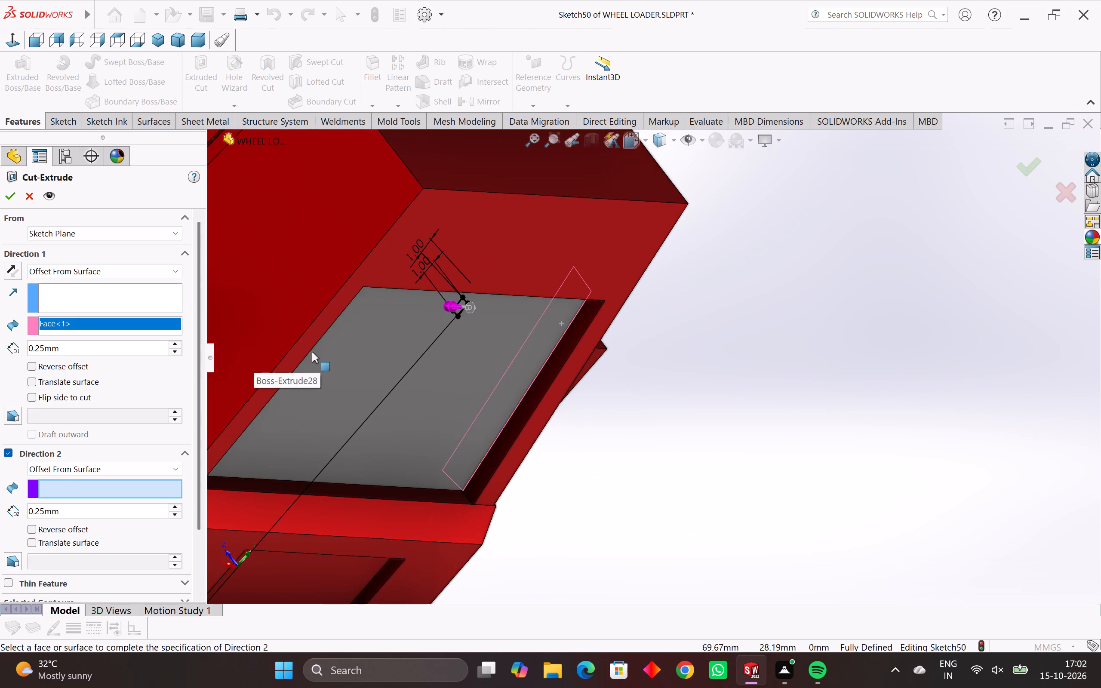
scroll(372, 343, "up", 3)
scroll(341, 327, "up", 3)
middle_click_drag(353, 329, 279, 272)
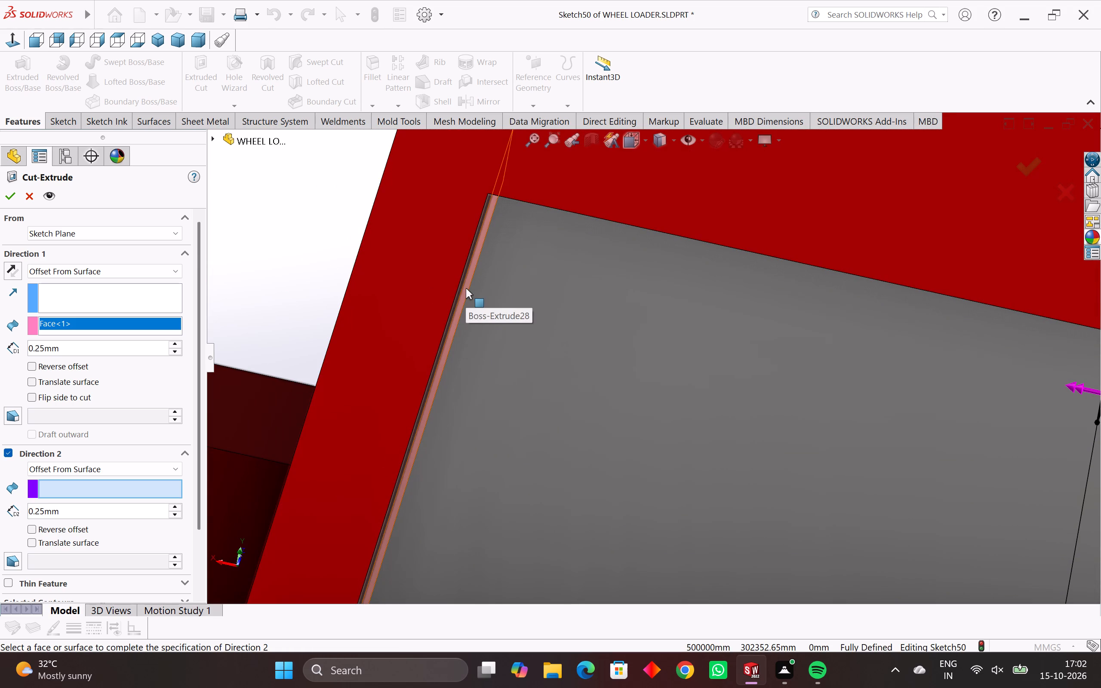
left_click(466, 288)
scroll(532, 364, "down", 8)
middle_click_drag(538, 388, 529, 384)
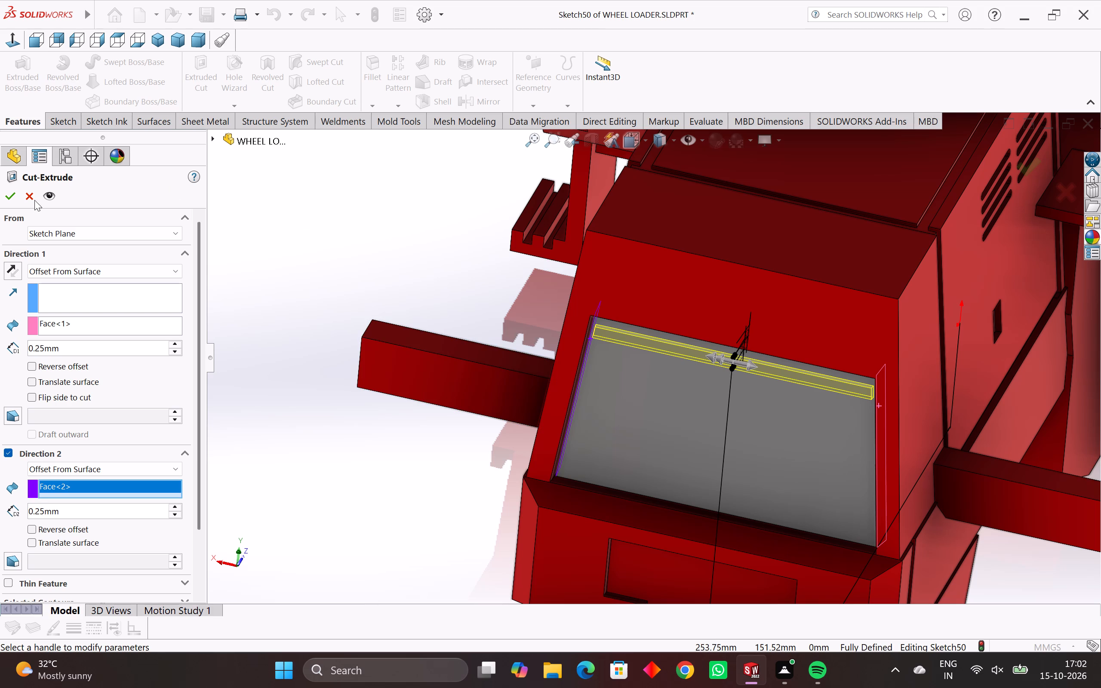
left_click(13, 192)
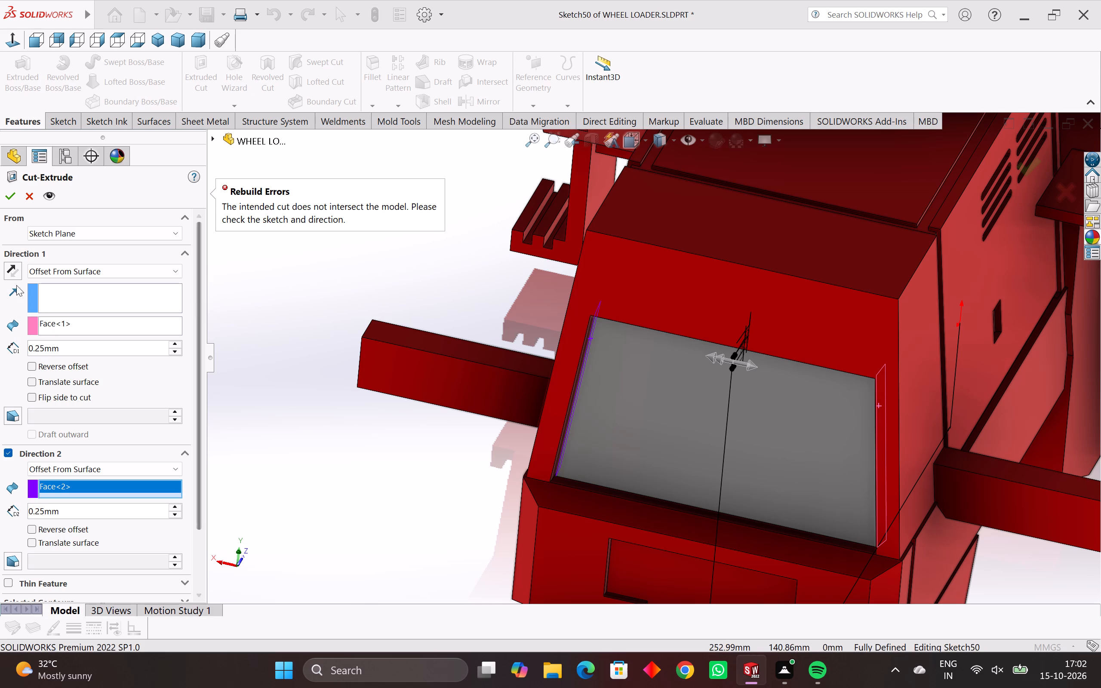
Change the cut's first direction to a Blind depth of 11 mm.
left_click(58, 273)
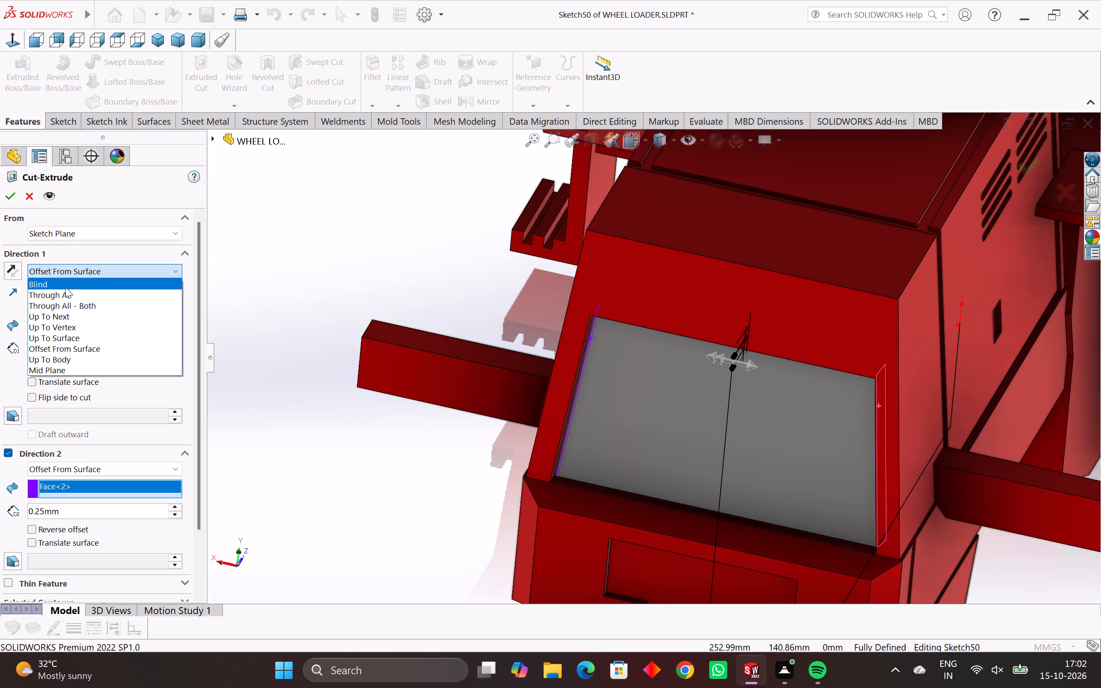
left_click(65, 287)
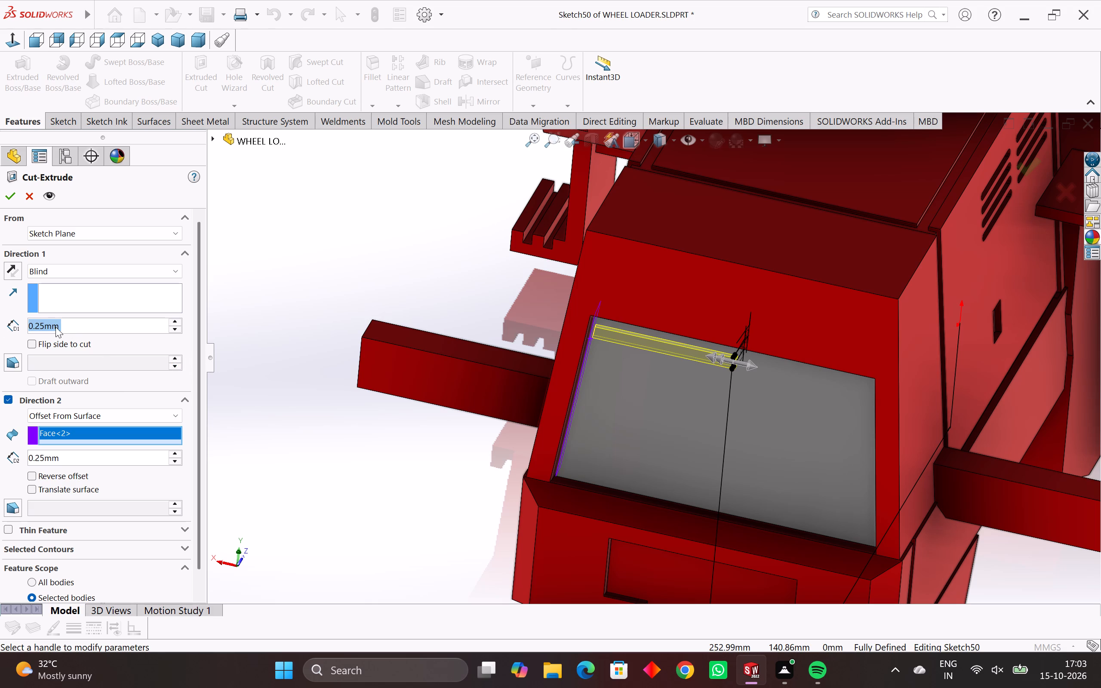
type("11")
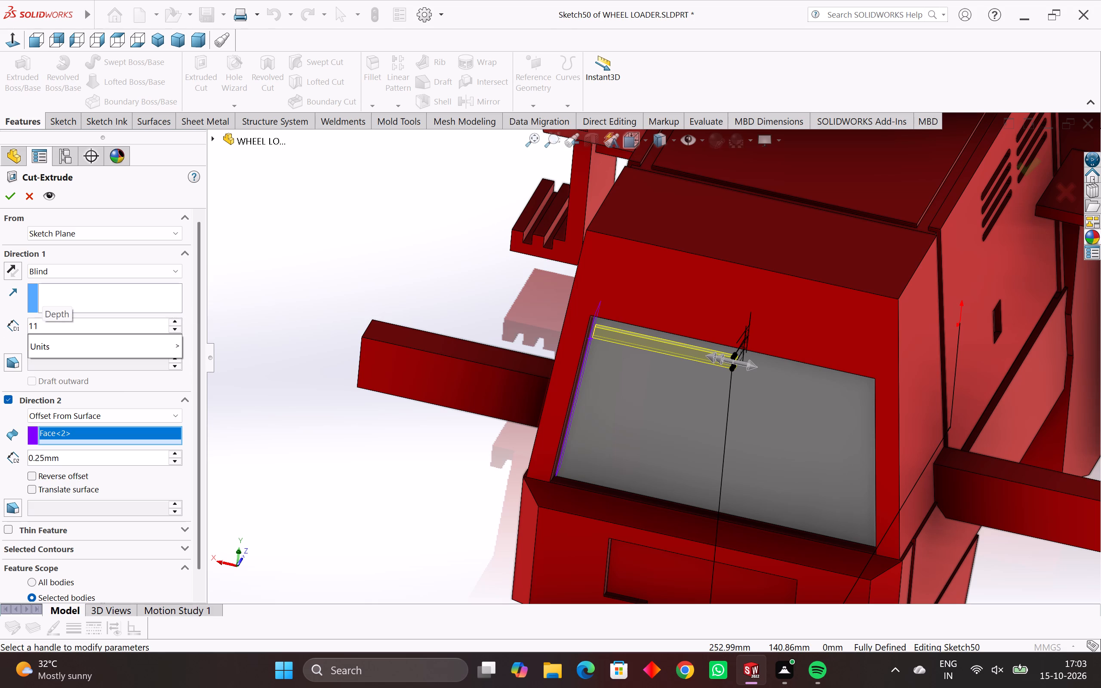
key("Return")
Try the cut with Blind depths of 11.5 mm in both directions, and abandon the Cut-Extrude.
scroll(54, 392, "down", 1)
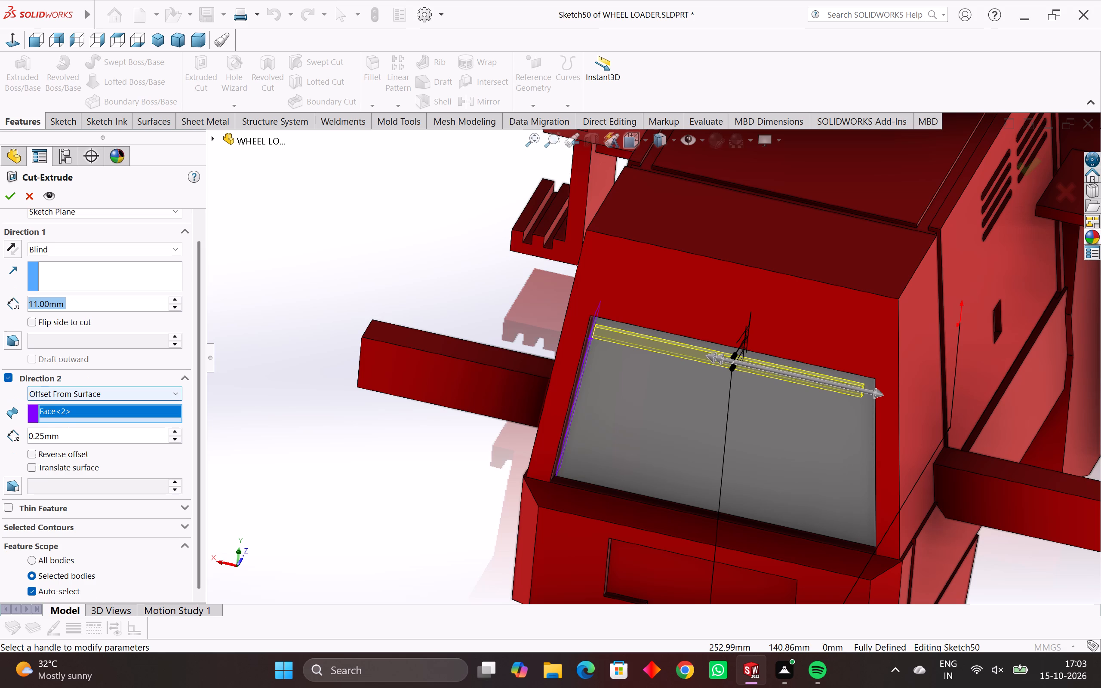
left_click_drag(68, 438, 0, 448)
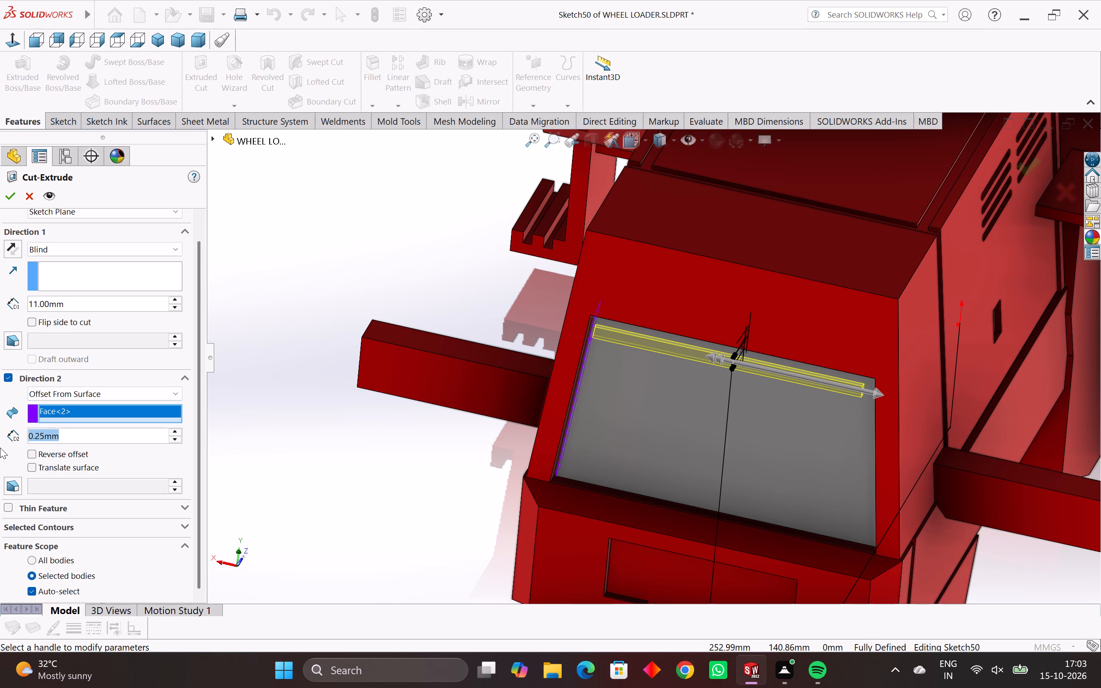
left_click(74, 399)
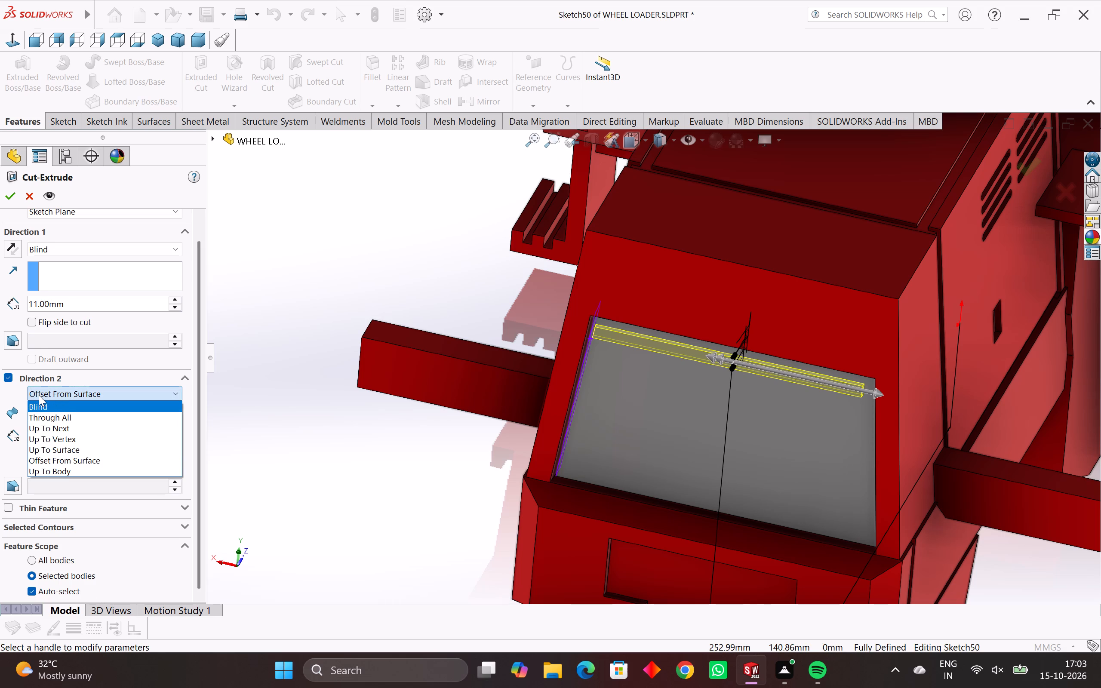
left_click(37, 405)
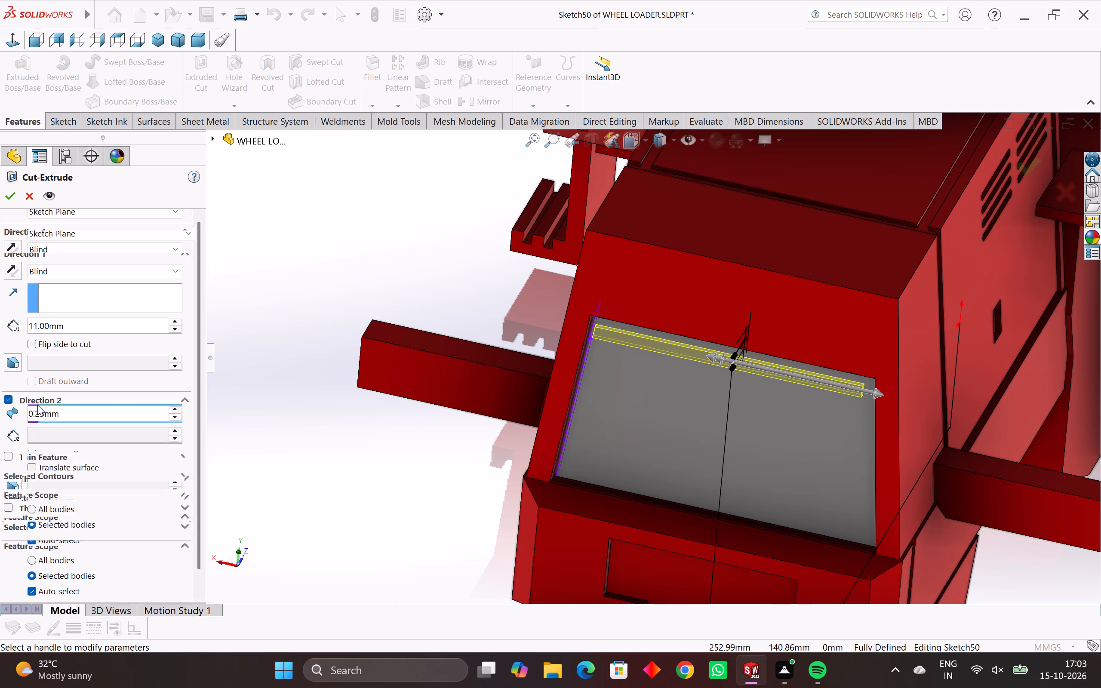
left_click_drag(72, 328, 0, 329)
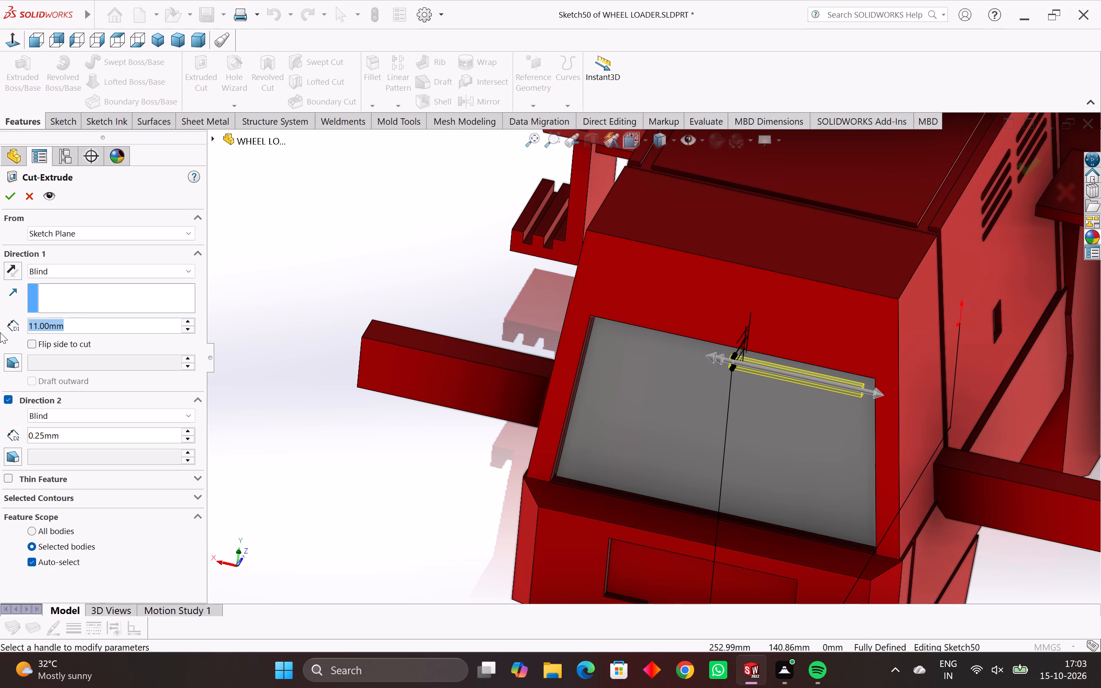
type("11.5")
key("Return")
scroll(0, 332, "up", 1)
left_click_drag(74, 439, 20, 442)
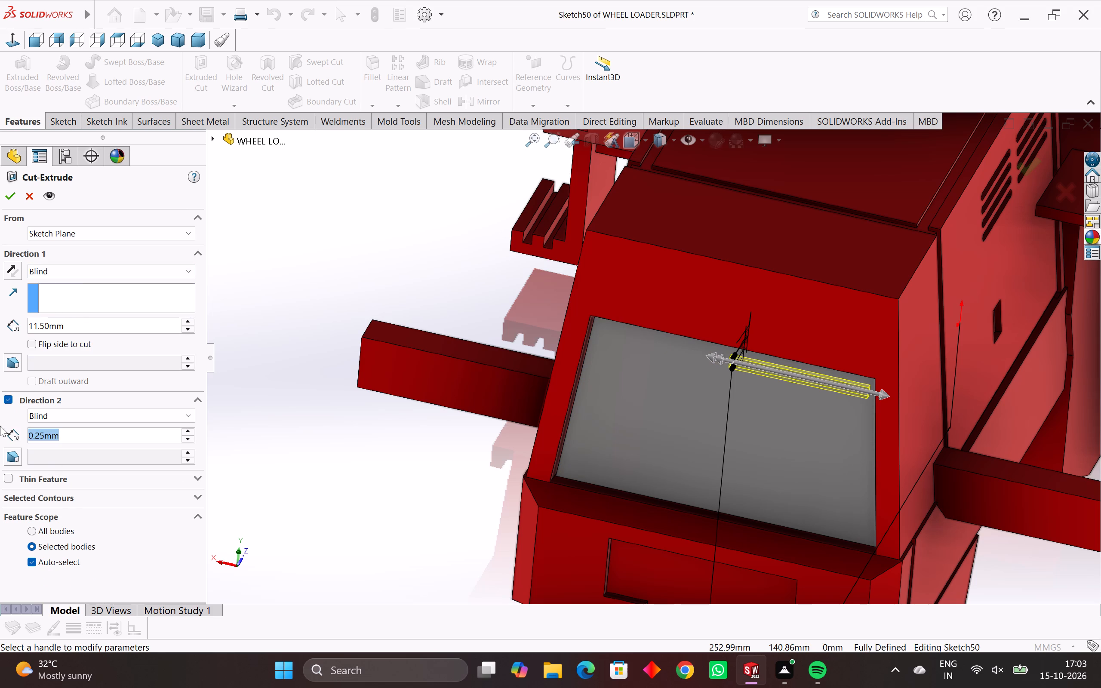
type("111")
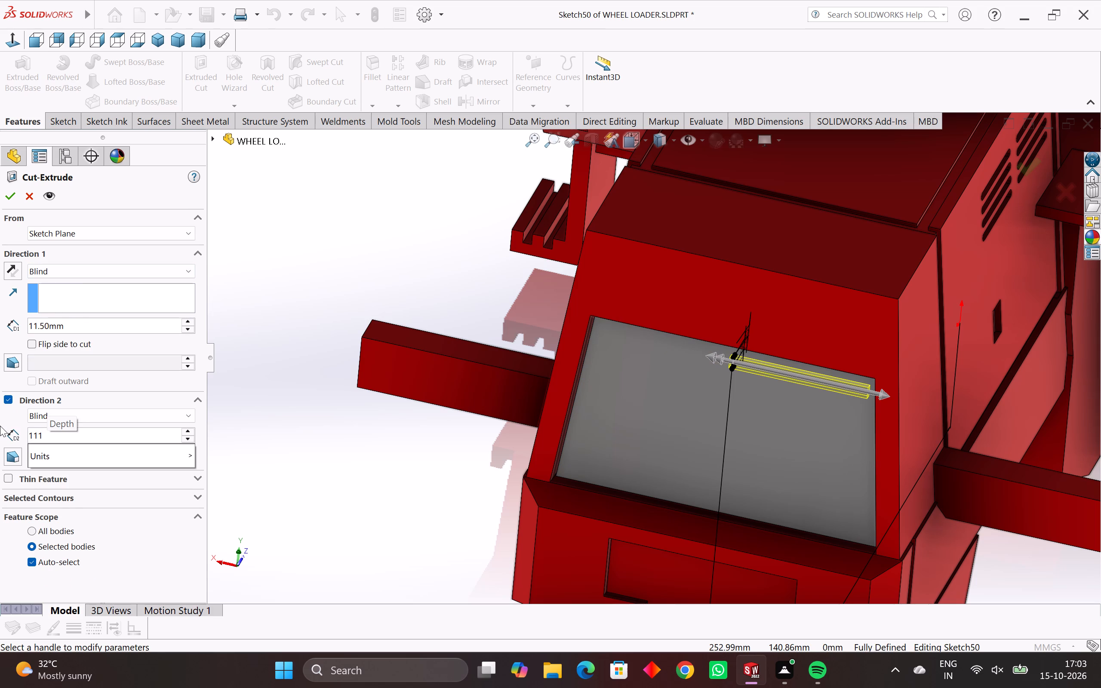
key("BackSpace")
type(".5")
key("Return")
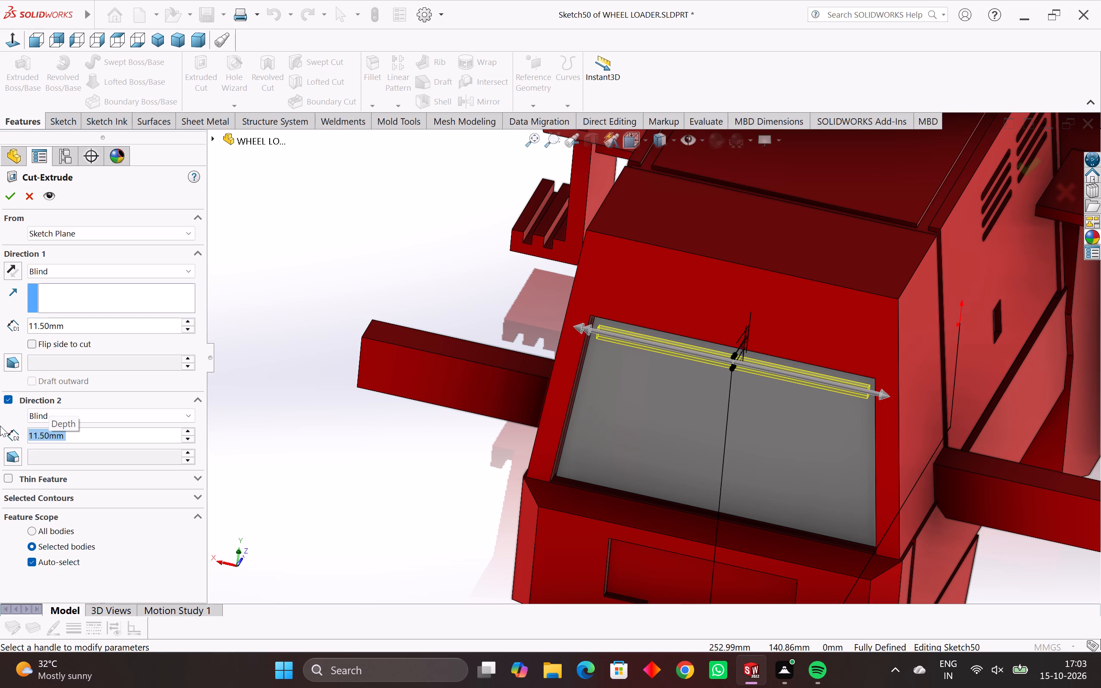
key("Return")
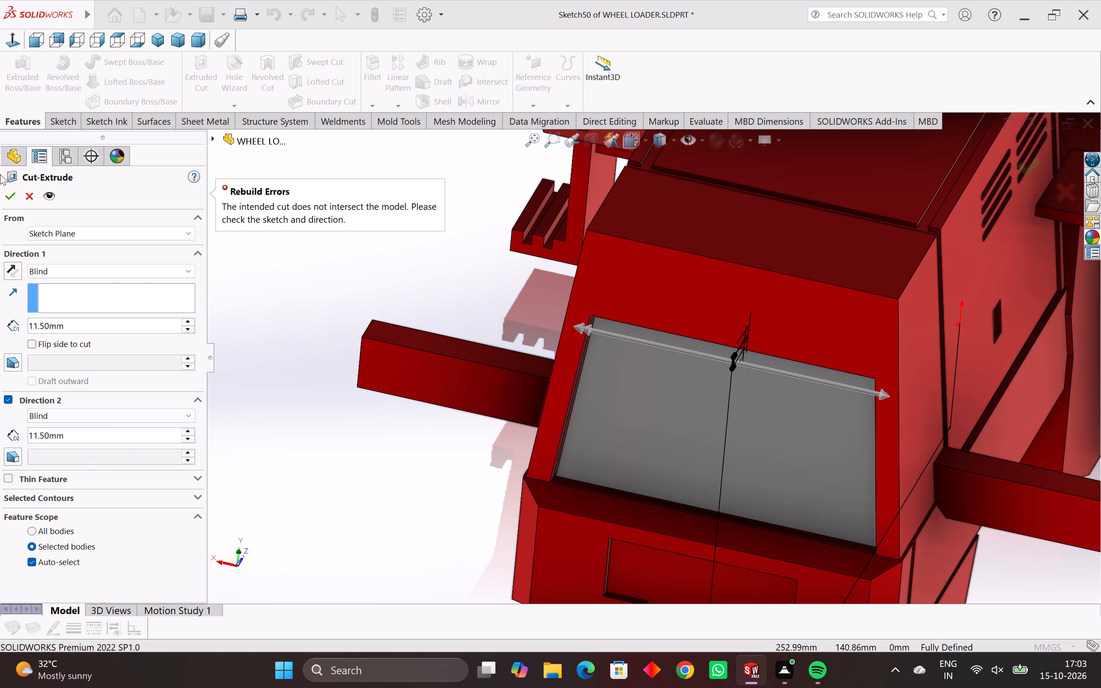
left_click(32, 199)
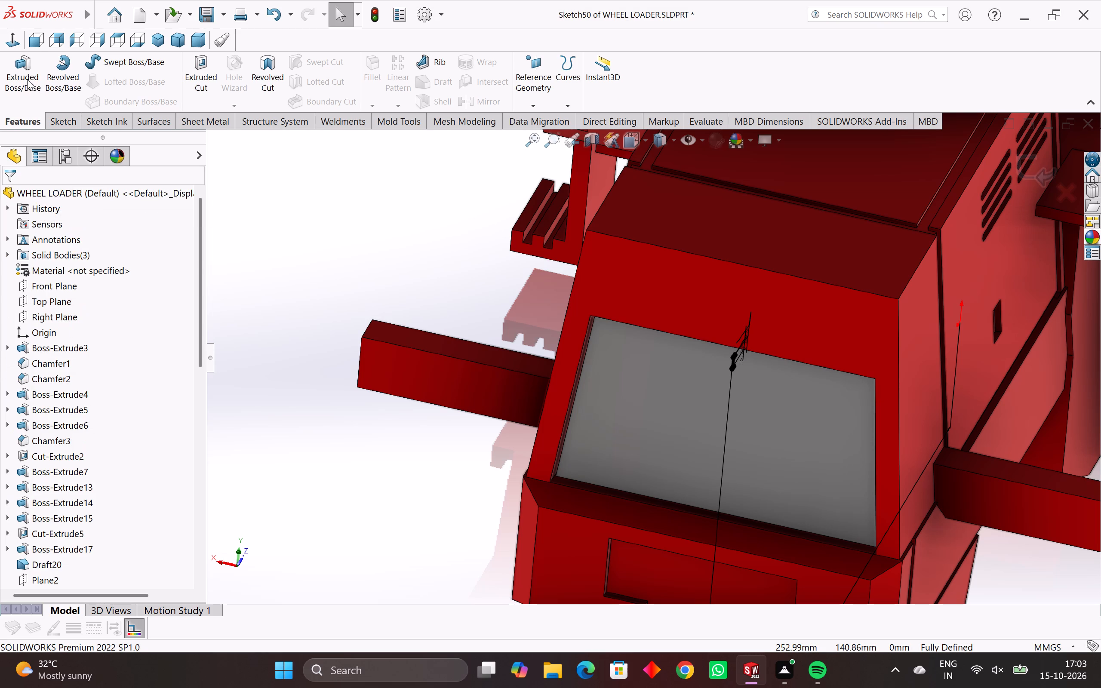
Start a Boss-Extrude of the profile in two directions, each ending Offset From Surface at 0.25 mm.
left_click(27, 79)
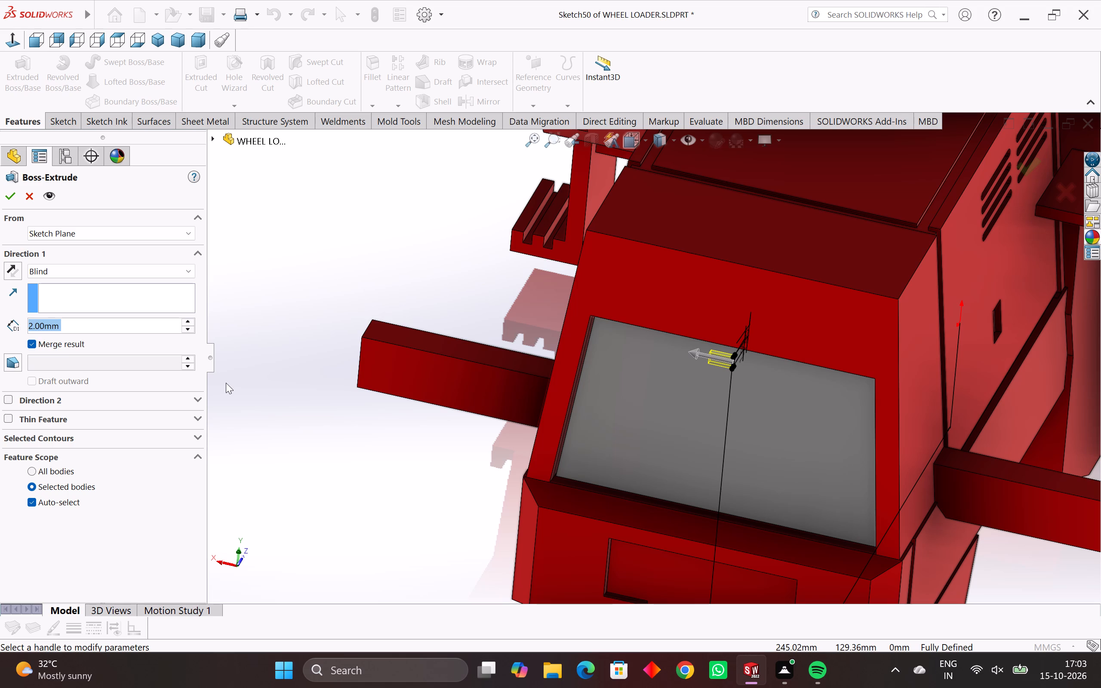
left_click(101, 272)
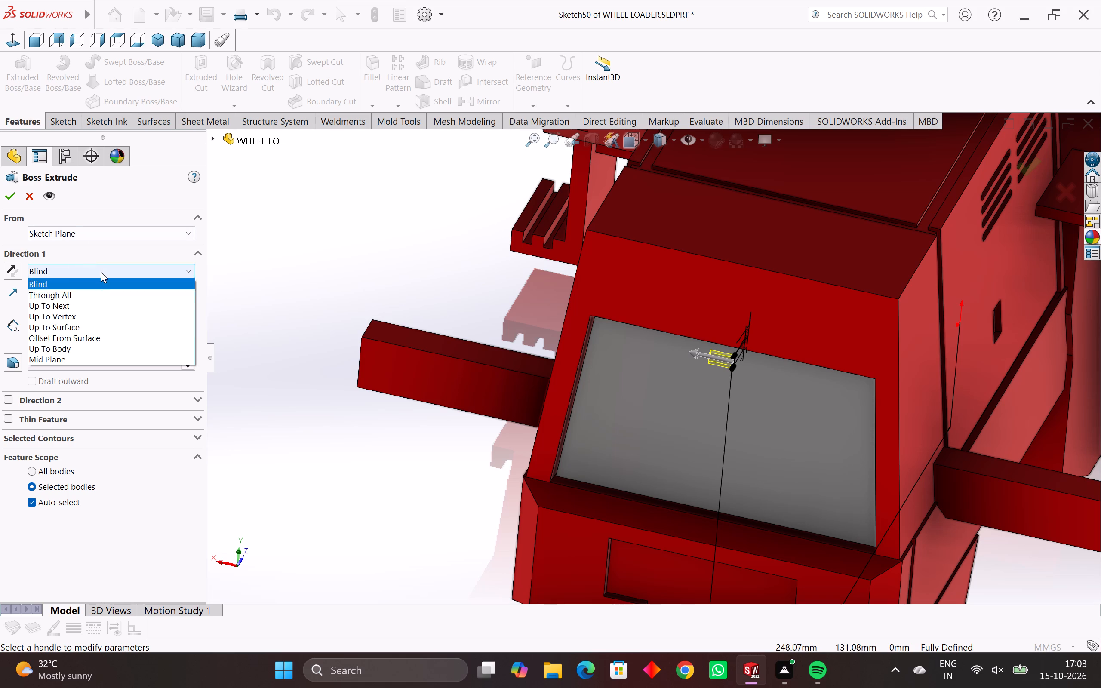
left_click(83, 339)
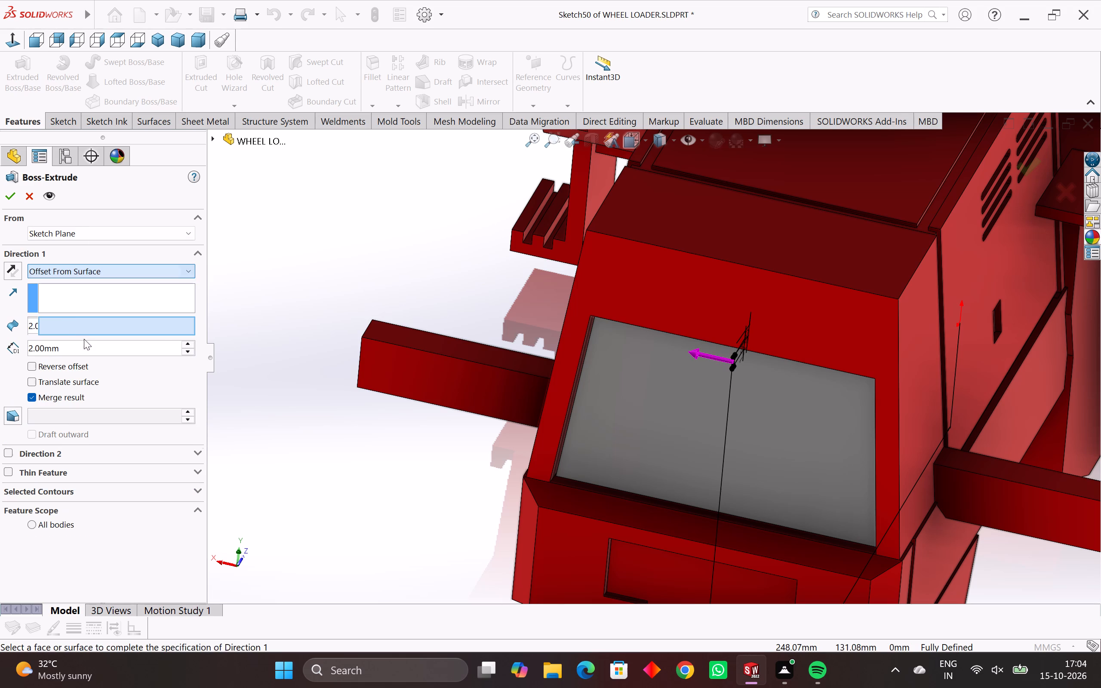
left_click_drag(64, 349, 0, 336)
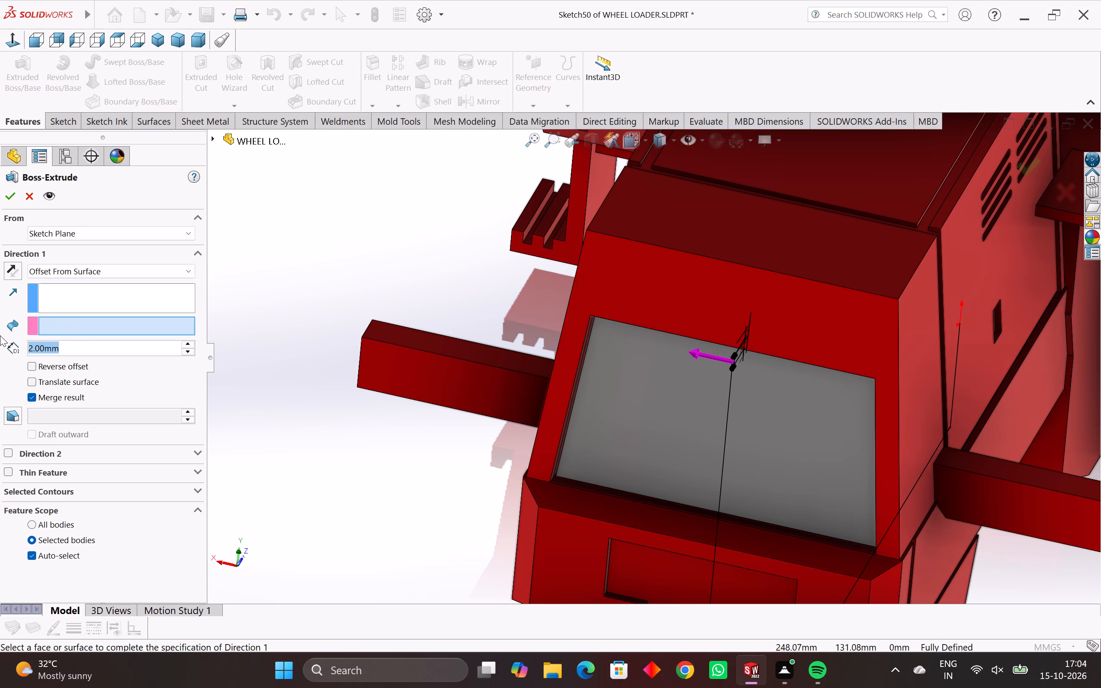
type(".25")
key("Return")
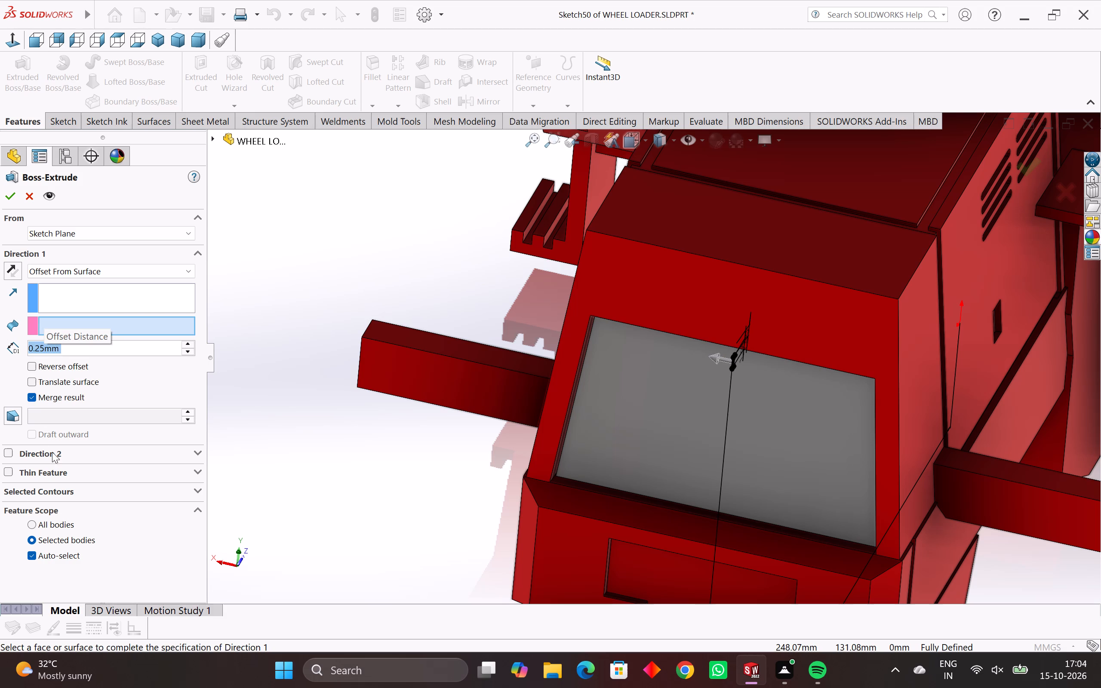
left_click(9, 452)
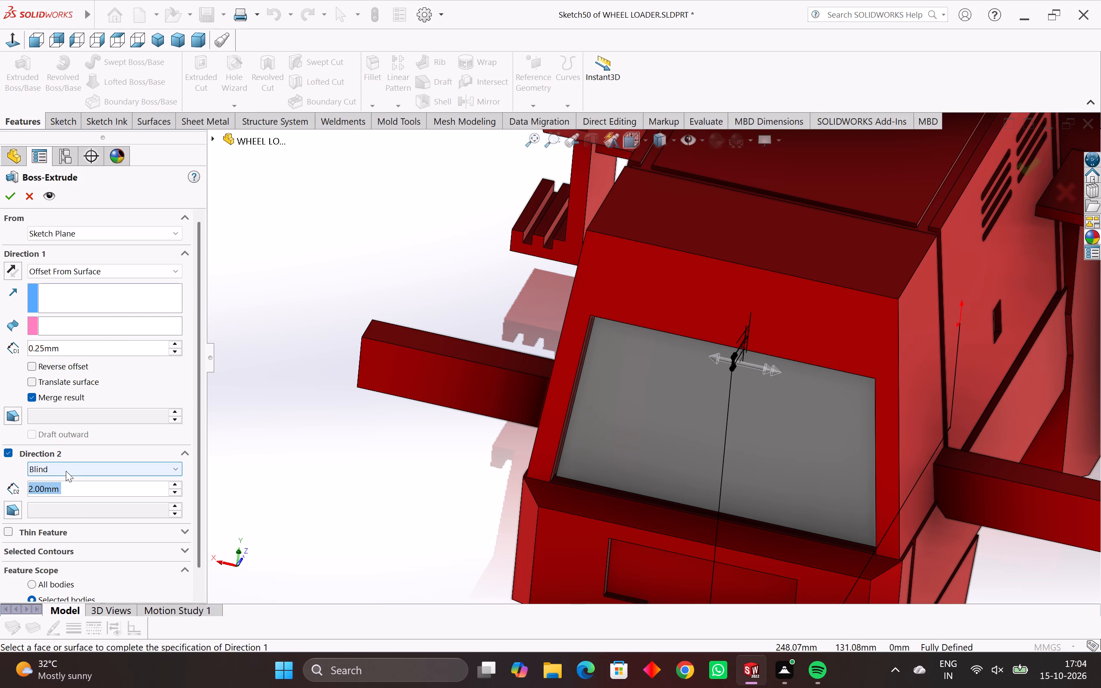
left_click(65, 470)
left_click(75, 534)
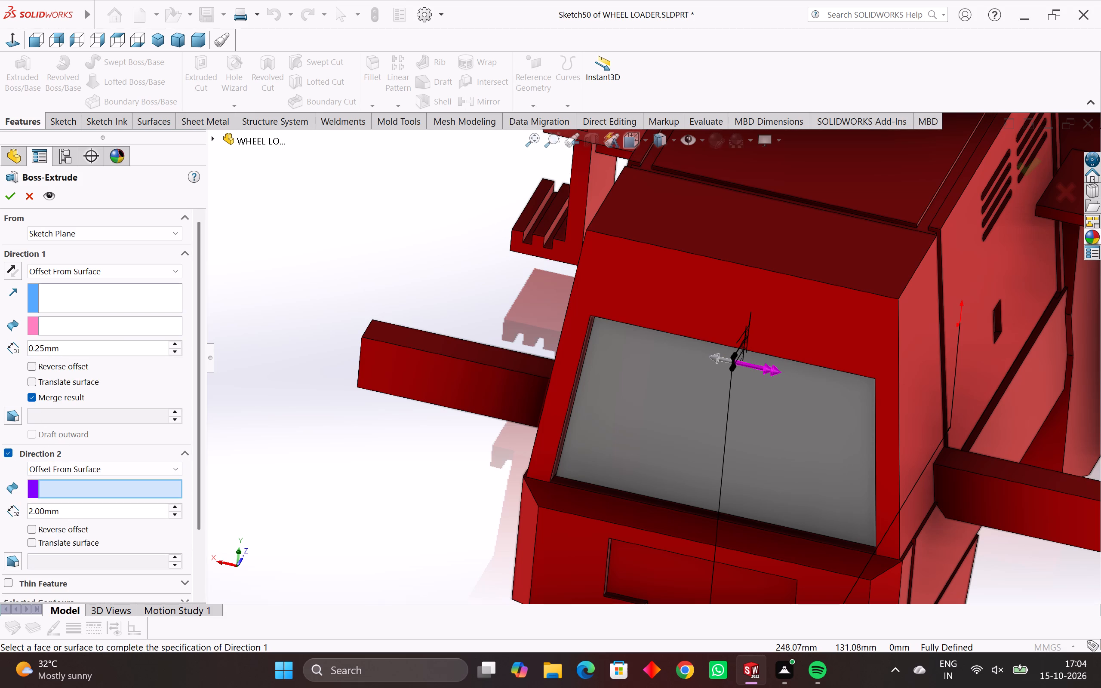
left_click_drag(63, 510, 0, 513)
type(".25")
key("Return")
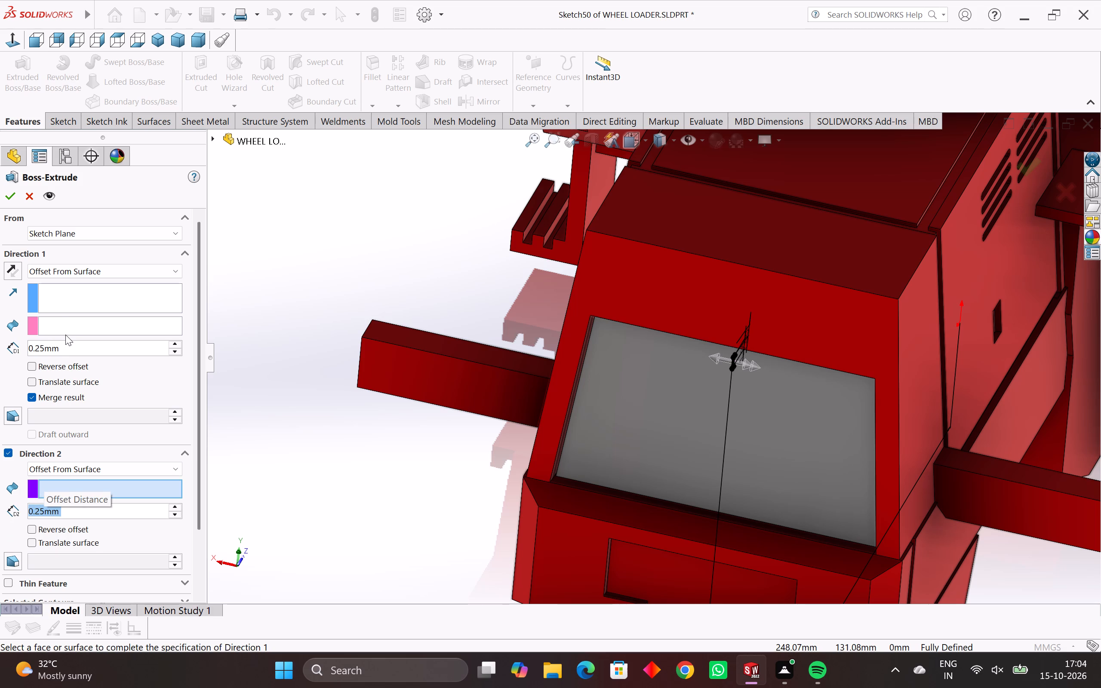
Choose the −X side wall of the grey panel's recess as the offset surface for Direction 1.
left_click(70, 320)
middle_click_drag(646, 389, 664, 394)
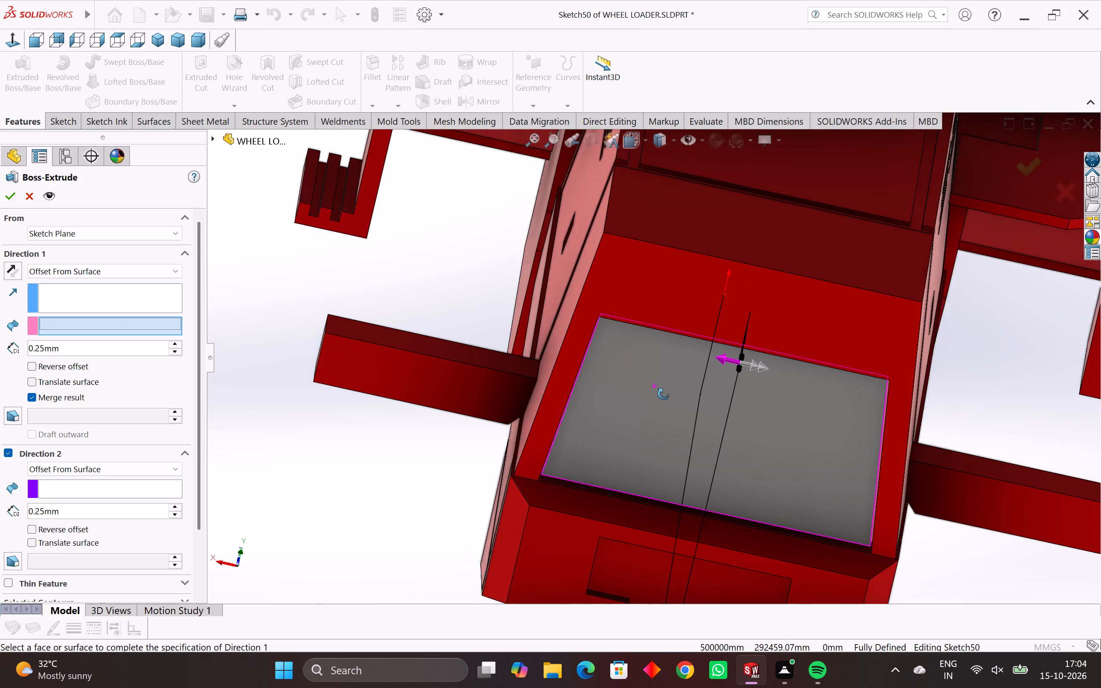
middle_click_drag(664, 394, 627, 366)
scroll(834, 397, "up", 3)
middle_click_drag(838, 396, 831, 386)
scroll(807, 396, "up", 7)
middle_click_drag(811, 395, 869, 420)
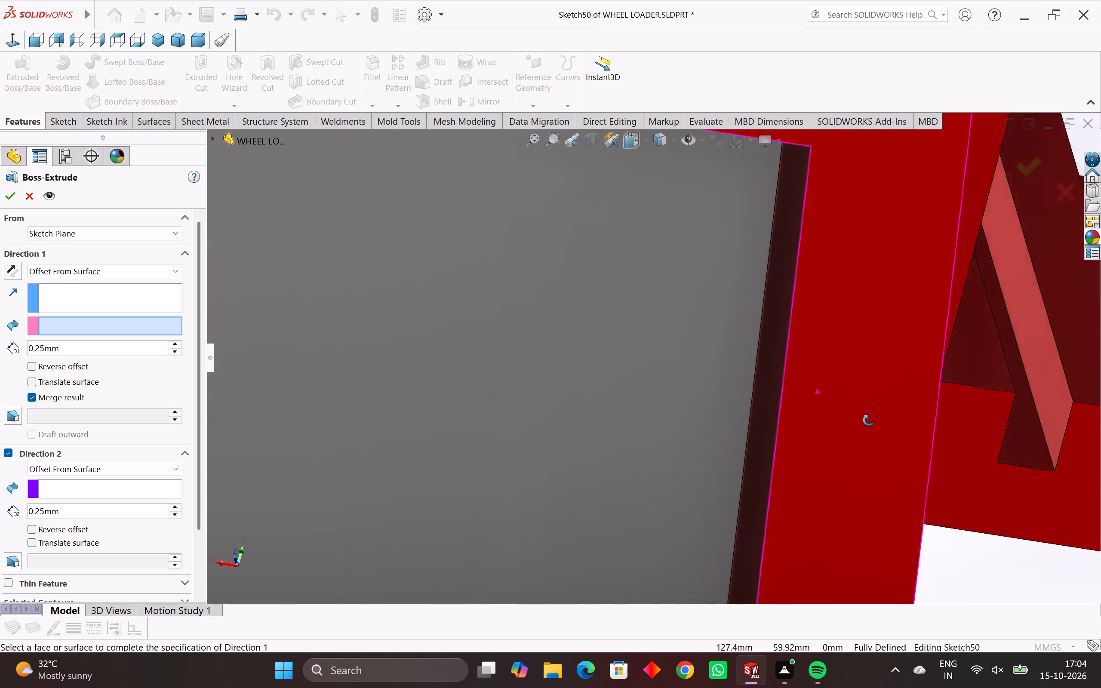
middle_click_drag(869, 420, 857, 410)
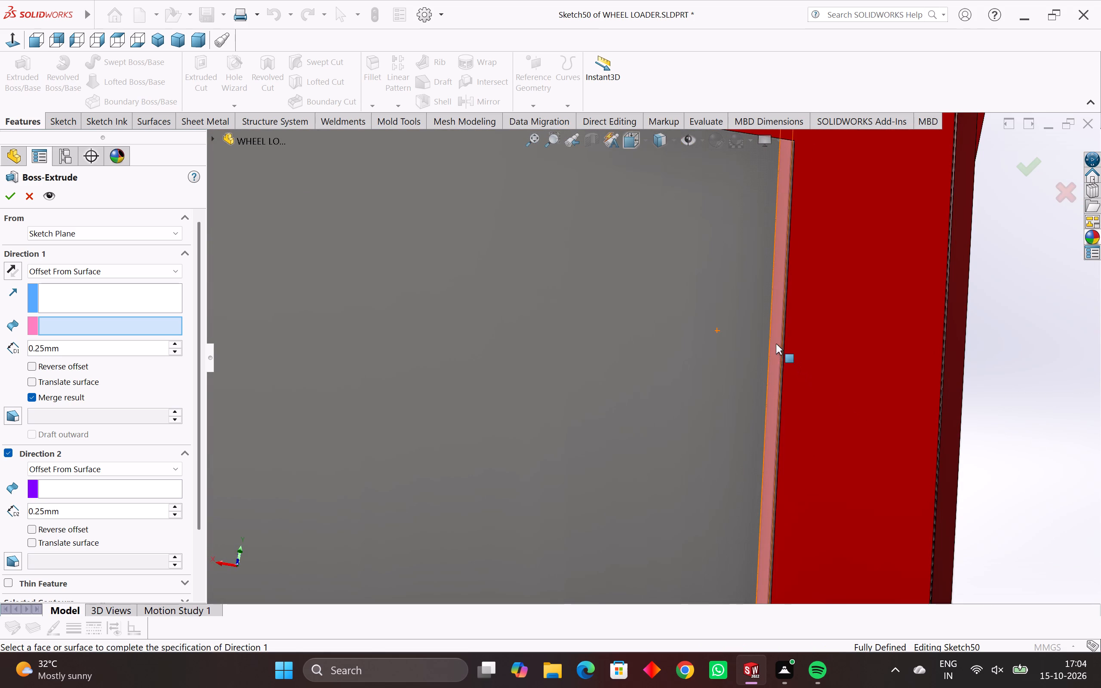
left_click(776, 344)
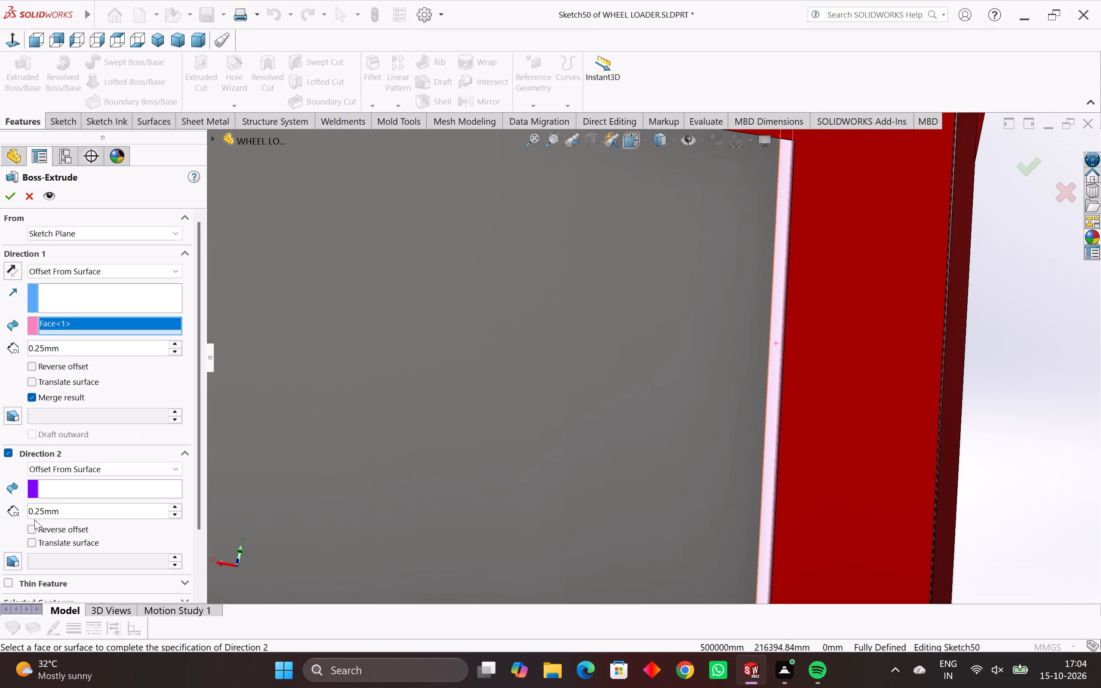
Choose the opposite, +X side wall of the grey panel's recess as the offset surface for Direction 2.
left_click(62, 488)
scroll(580, 546, "down", 8)
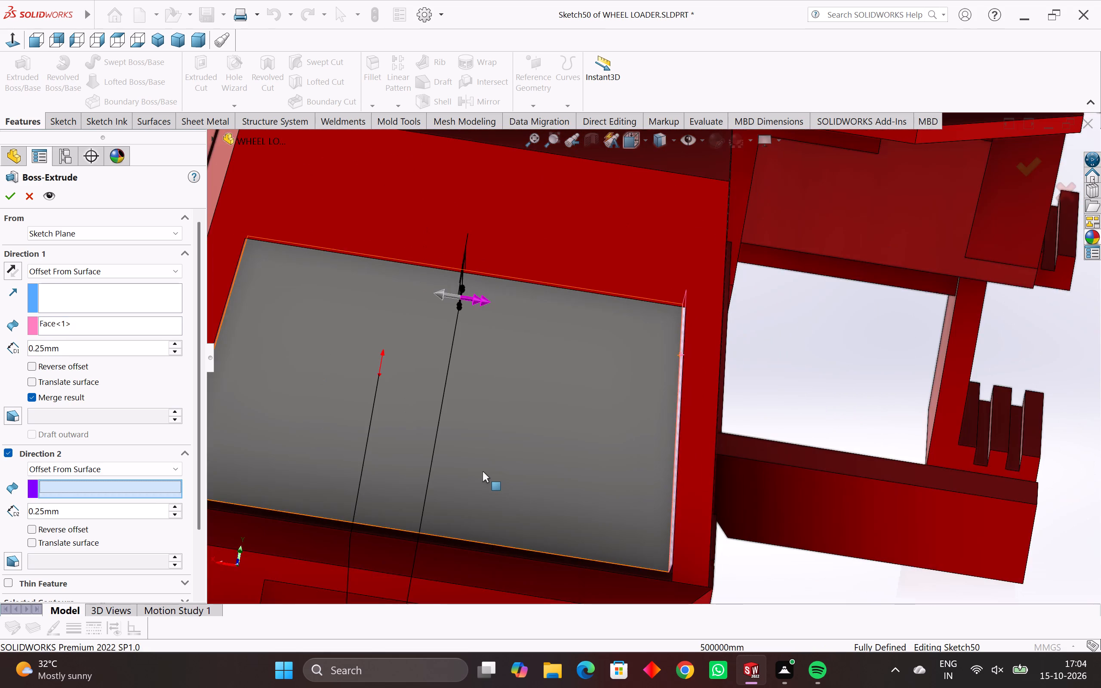
middle_click_drag(483, 471, 560, 485)
scroll(433, 406, "up", 5)
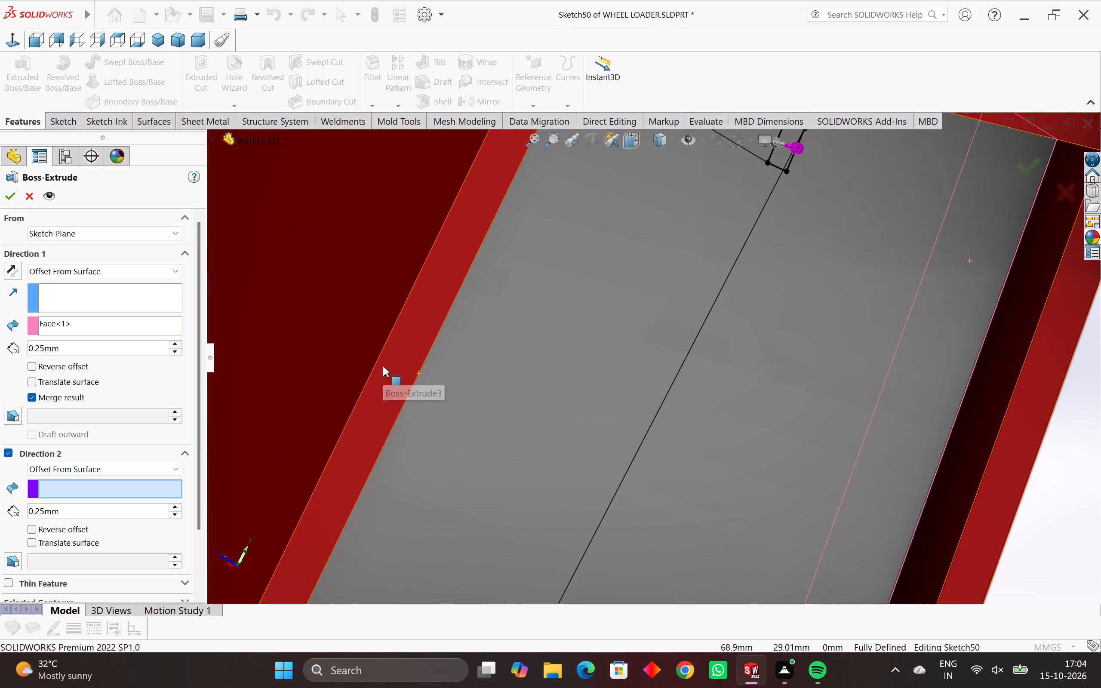
middle_click_drag(375, 366, 292, 414)
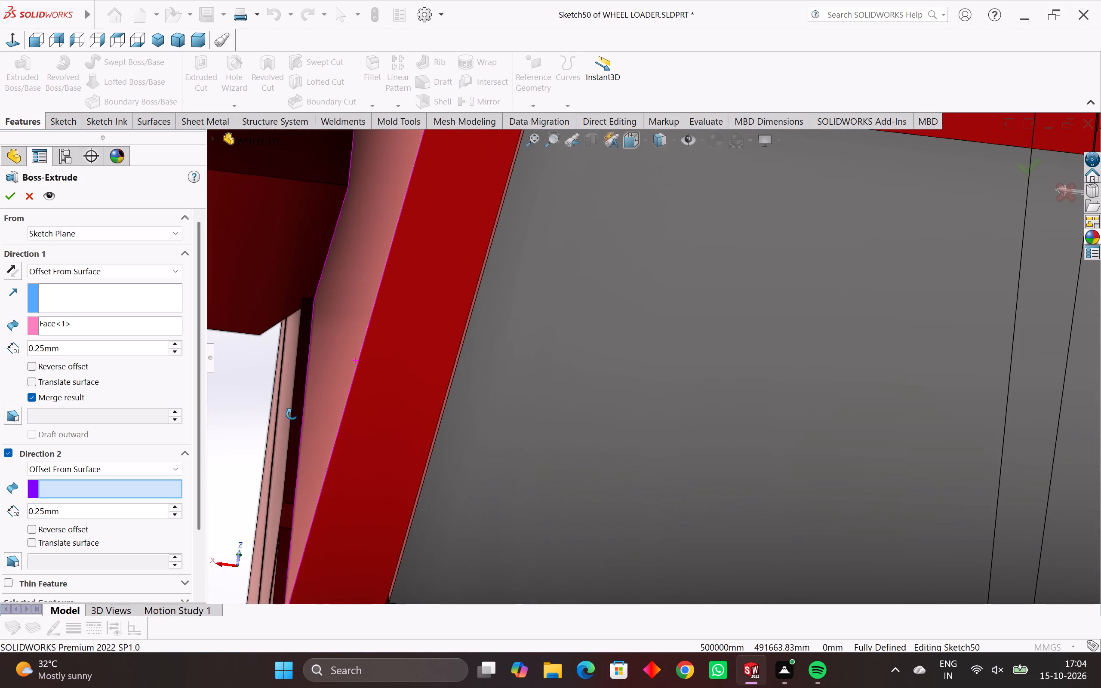
middle_click_drag(292, 414, 288, 412)
scroll(456, 399, "up", 3)
middle_click_drag(483, 401, 486, 401)
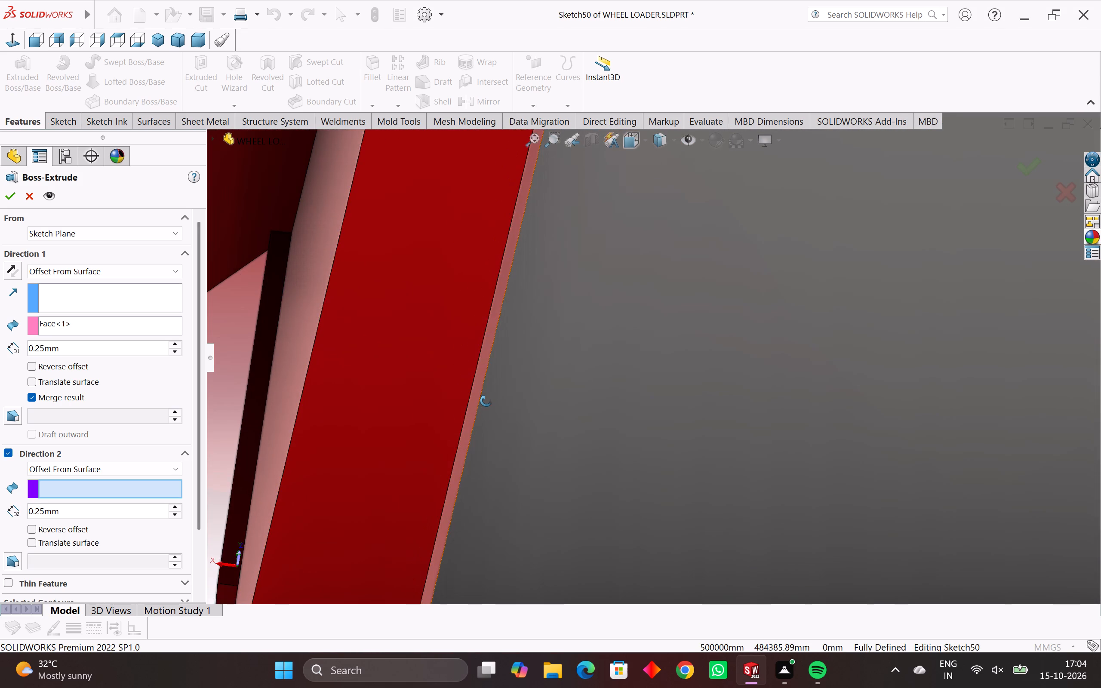
middle_click_drag(486, 401, 478, 396)
scroll(478, 396, "up", 1)
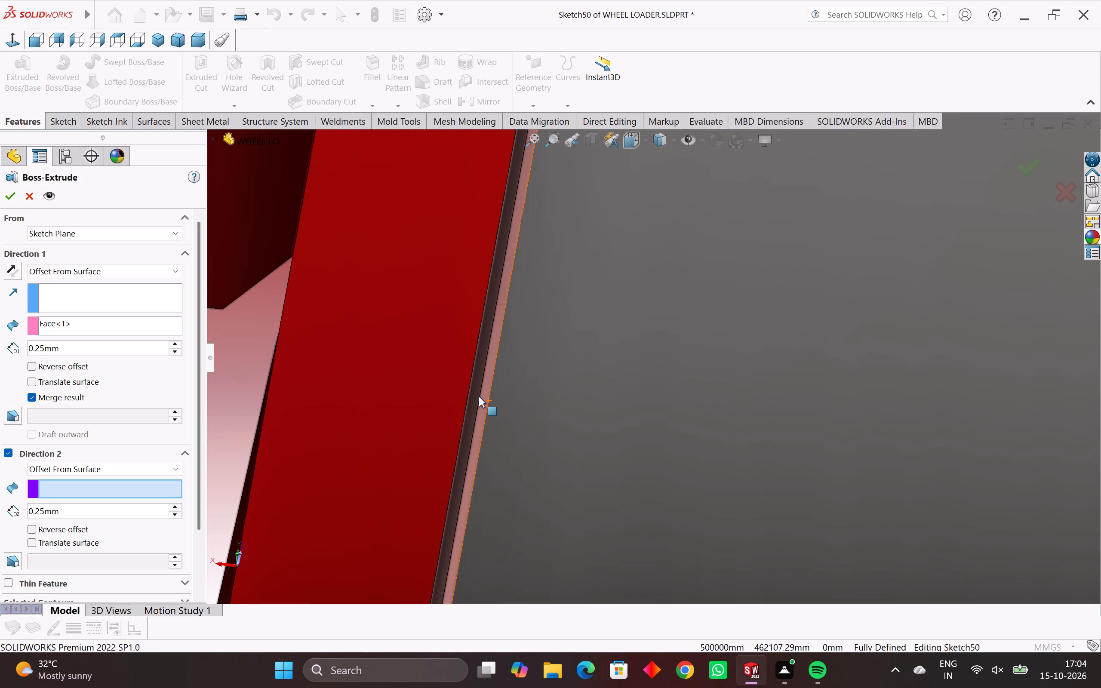
middle_click(479, 398)
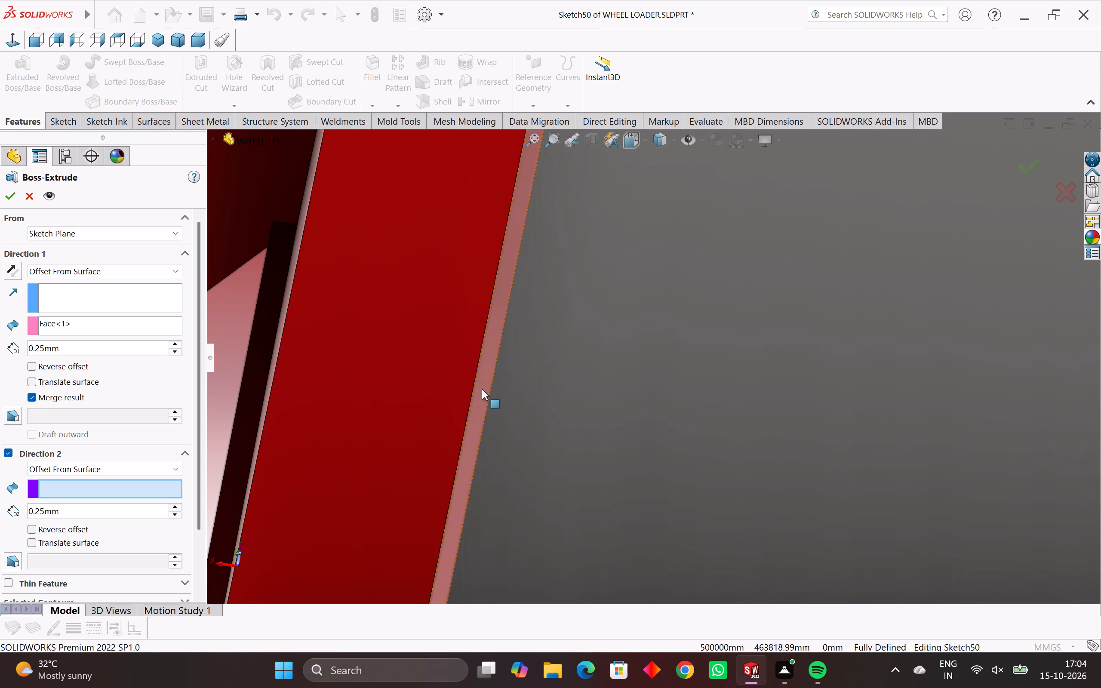
left_click(482, 389)
scroll(508, 427, "down", 6)
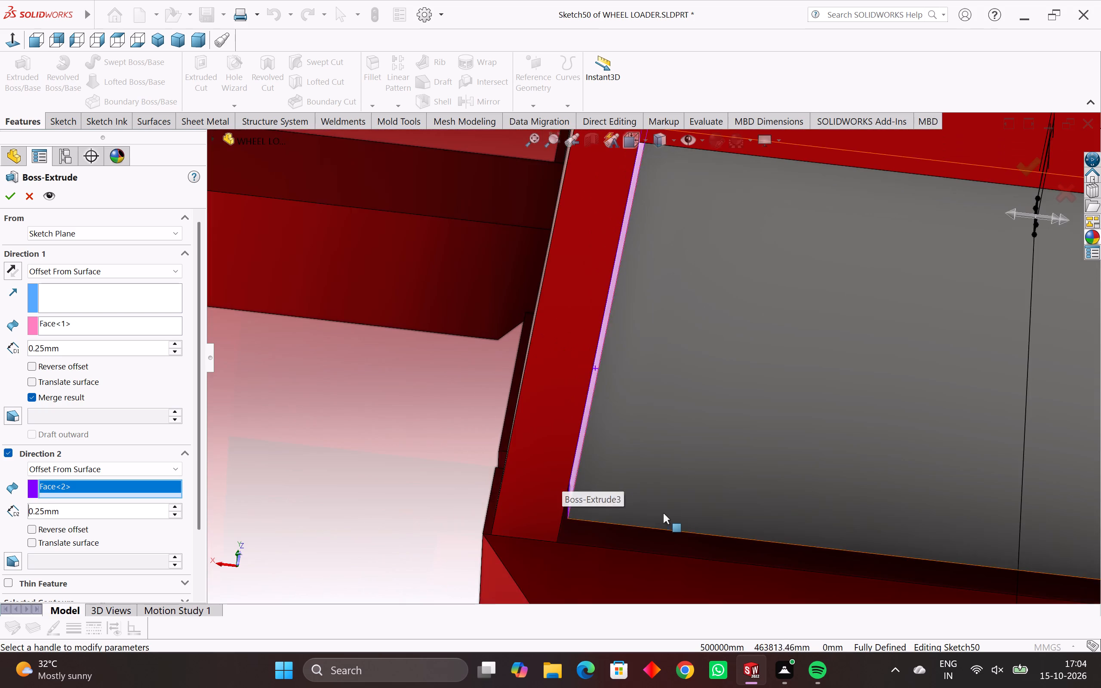
scroll(677, 514, "down", 3)
middle_click_drag(674, 516, 657, 516)
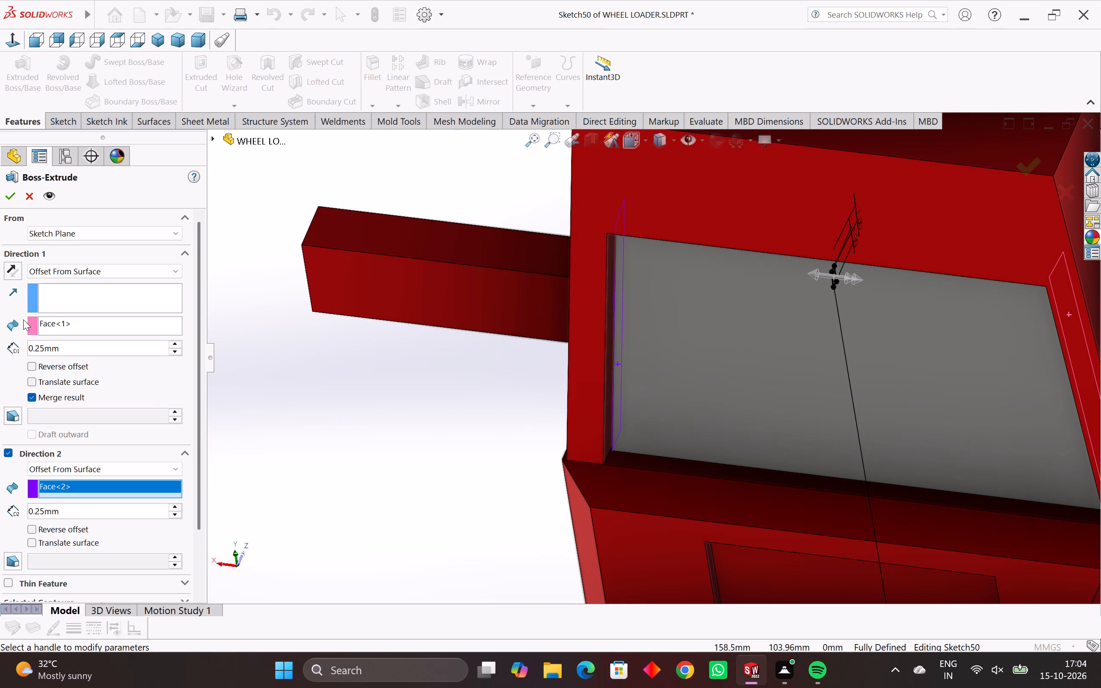
Reverse the boss's extrusion direction and complete the bar across the grey panel.
left_click(9, 203)
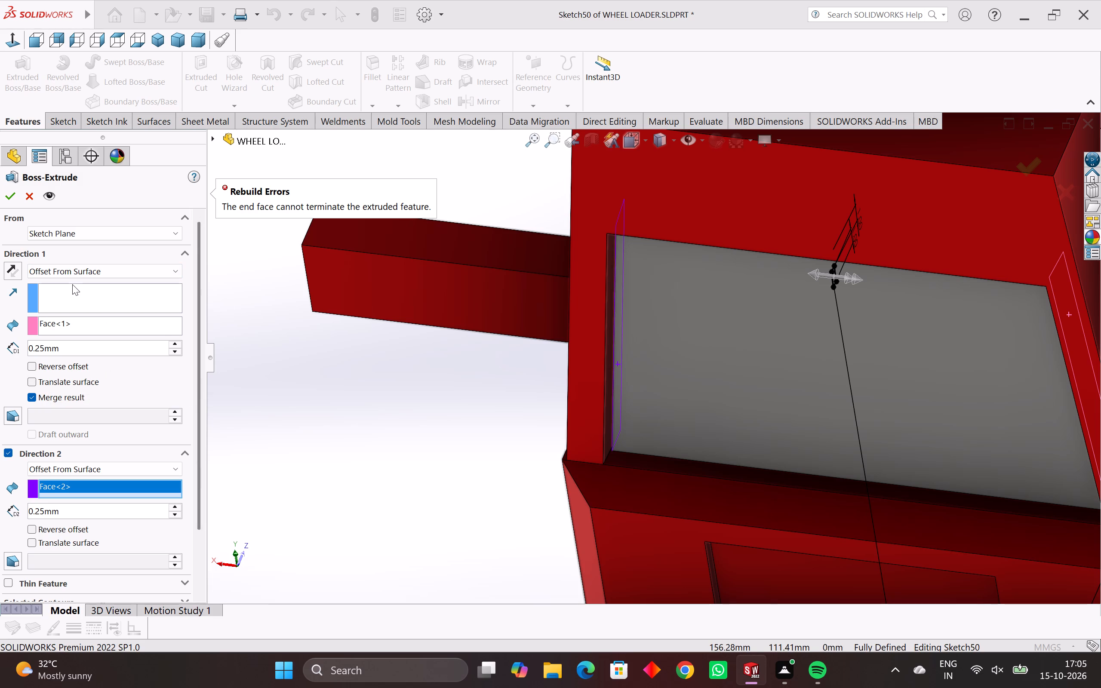
left_click(68, 294)
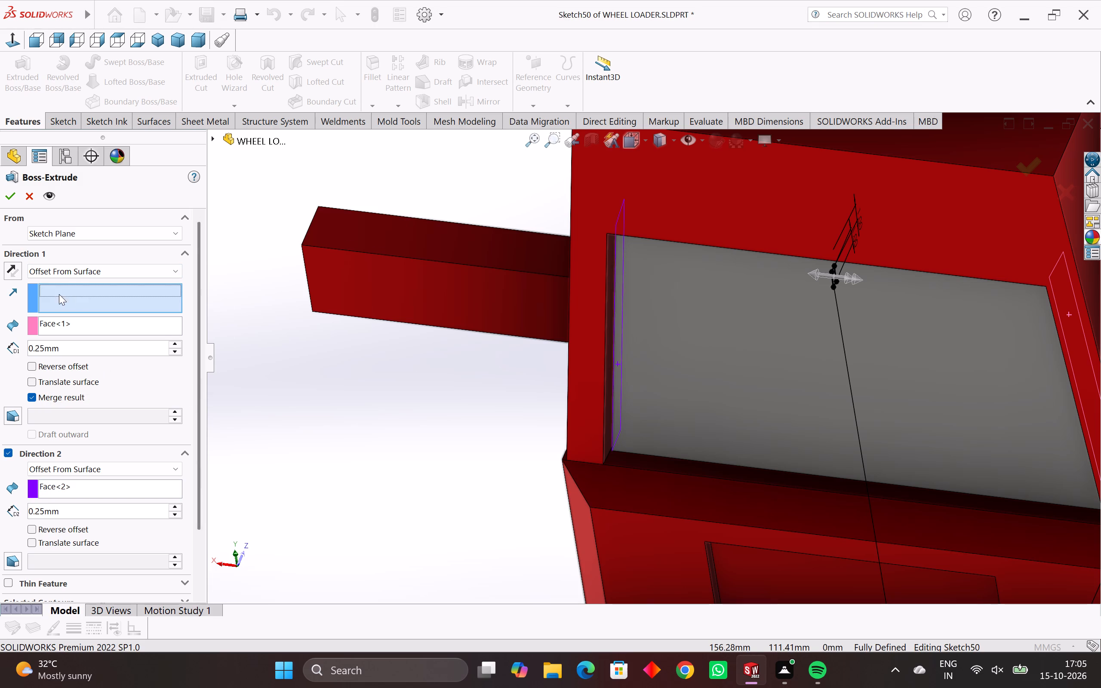
left_click(16, 270)
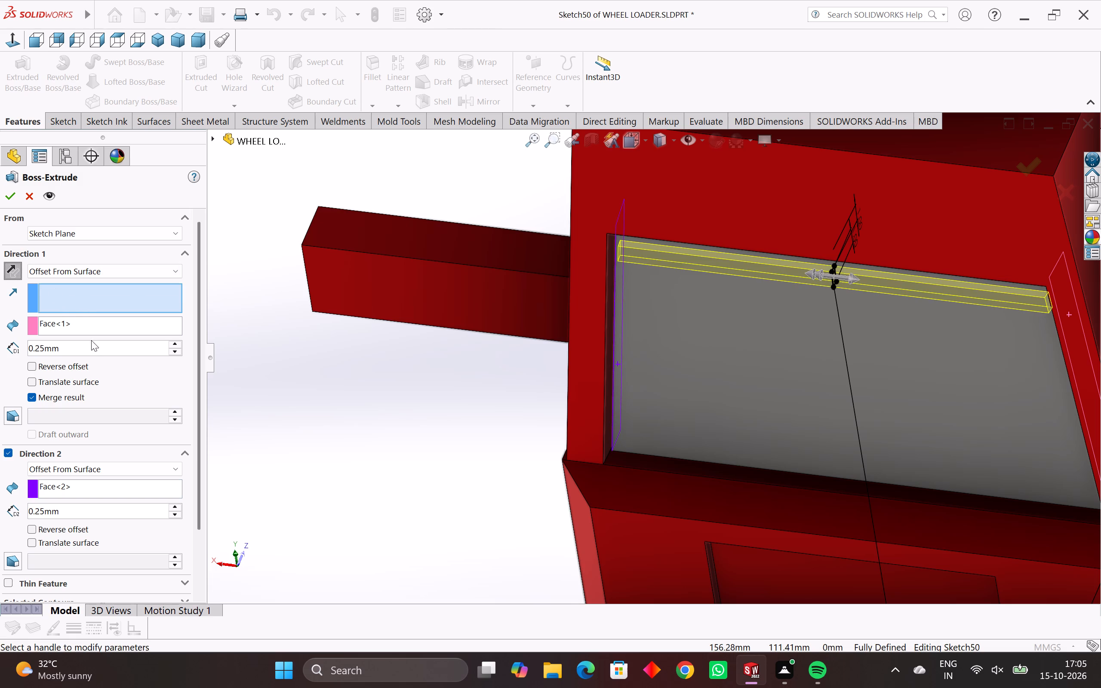
scroll(158, 459, "down", 2)
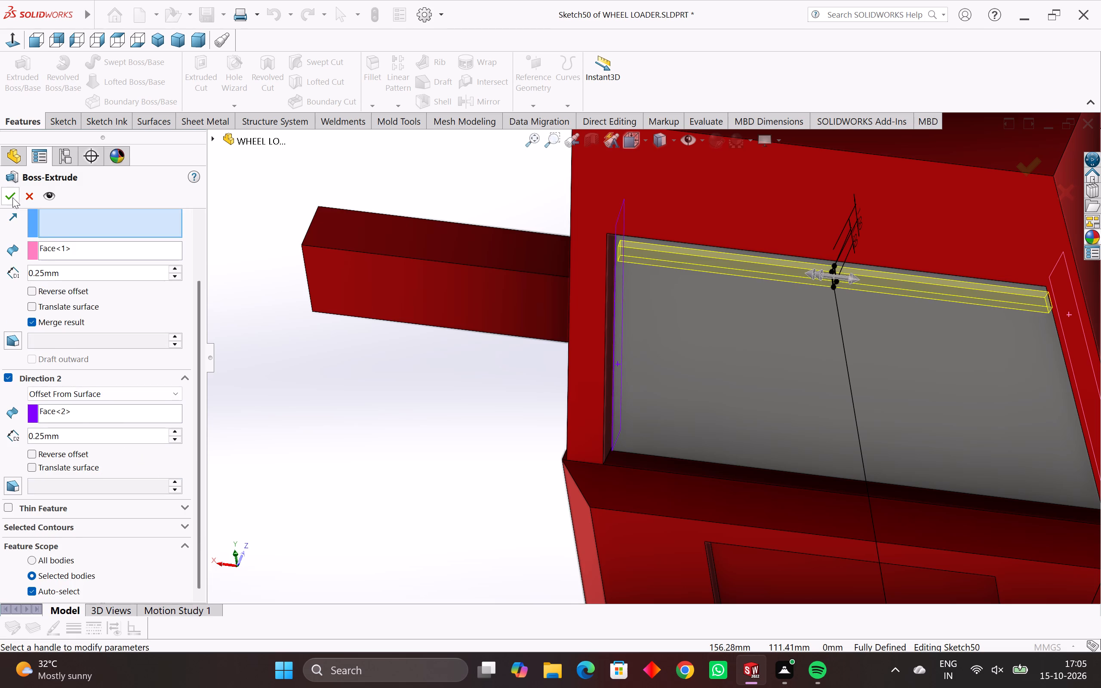
left_click(11, 197)
Start a symmetric 0.35 mm radius fillet on the two short corner edges at the bar's +X end.
scroll(539, 431, "down", 1)
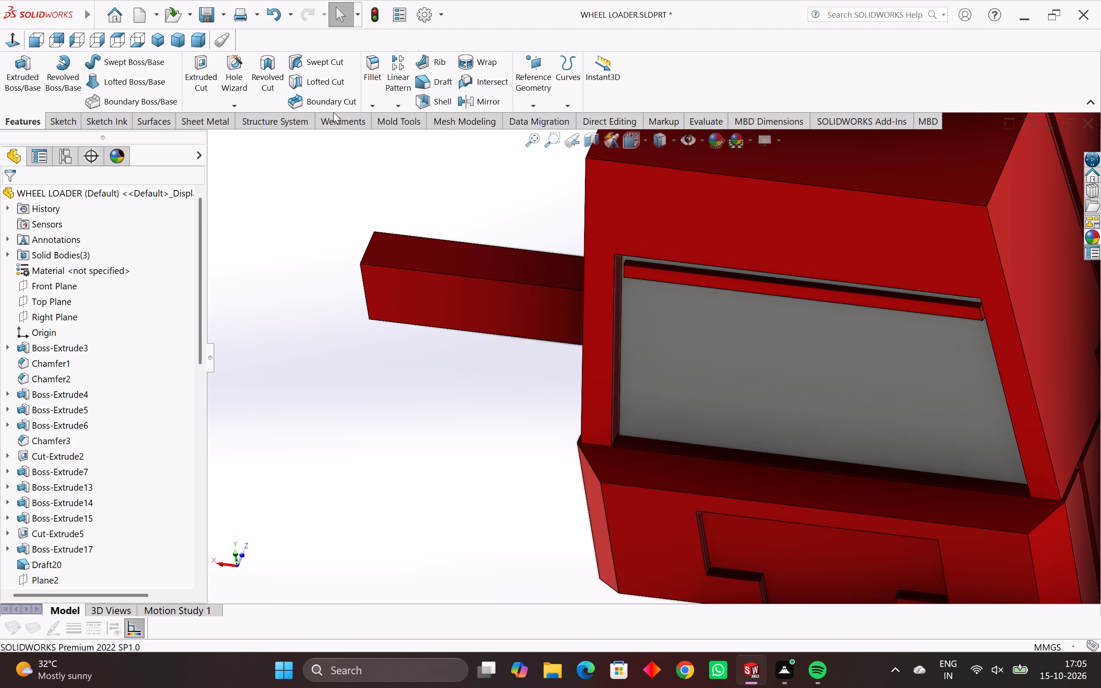
left_click(370, 85)
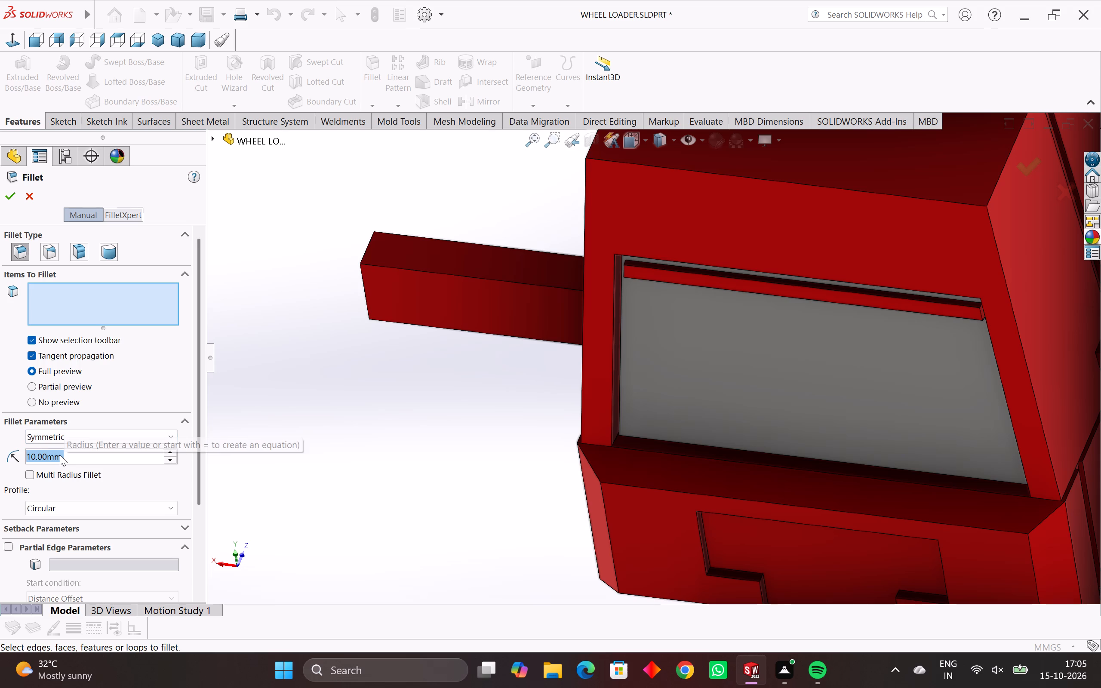
type(".35")
key("Return")
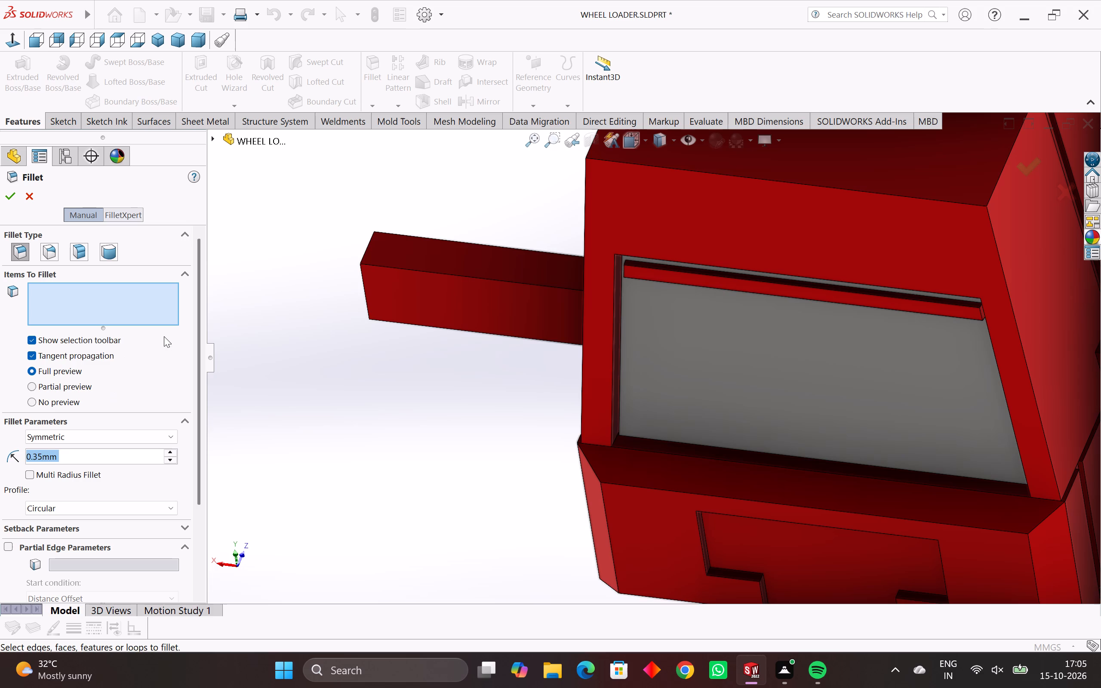
scroll(570, 321, "up", 4)
scroll(675, 251, "up", 4)
middle_click_drag(668, 268, 719, 299)
scroll(720, 298, "up", 1)
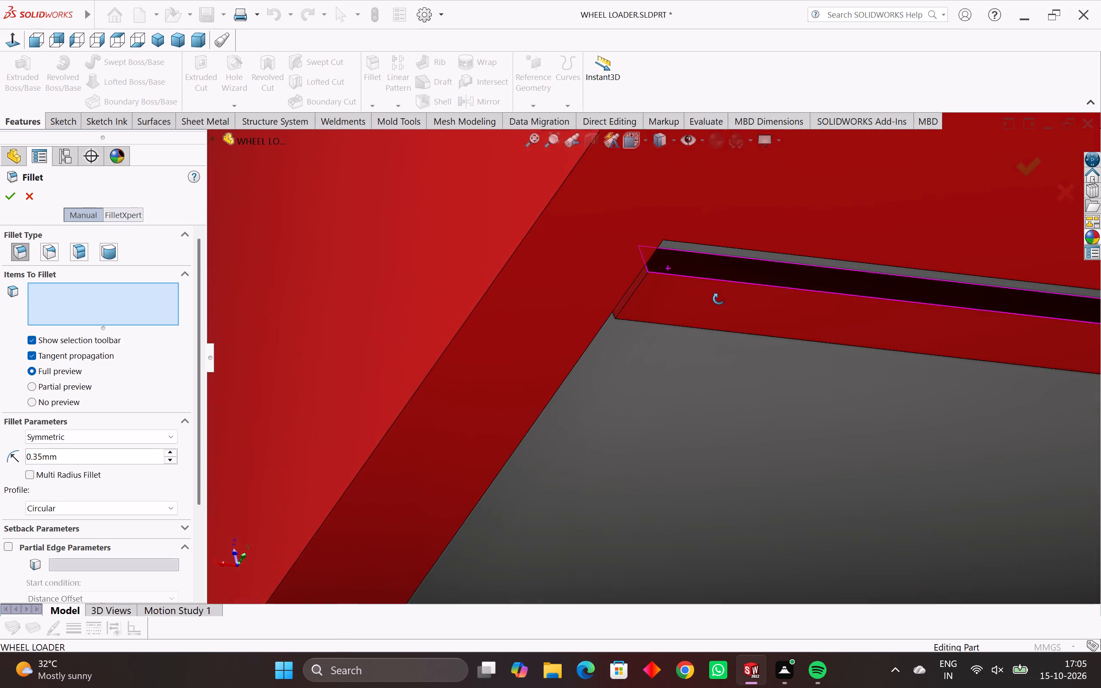
middle_click_drag(719, 299, 715, 300)
scroll(719, 299, "up", 5)
middle_click_drag(589, 275, 579, 246)
left_click(641, 280)
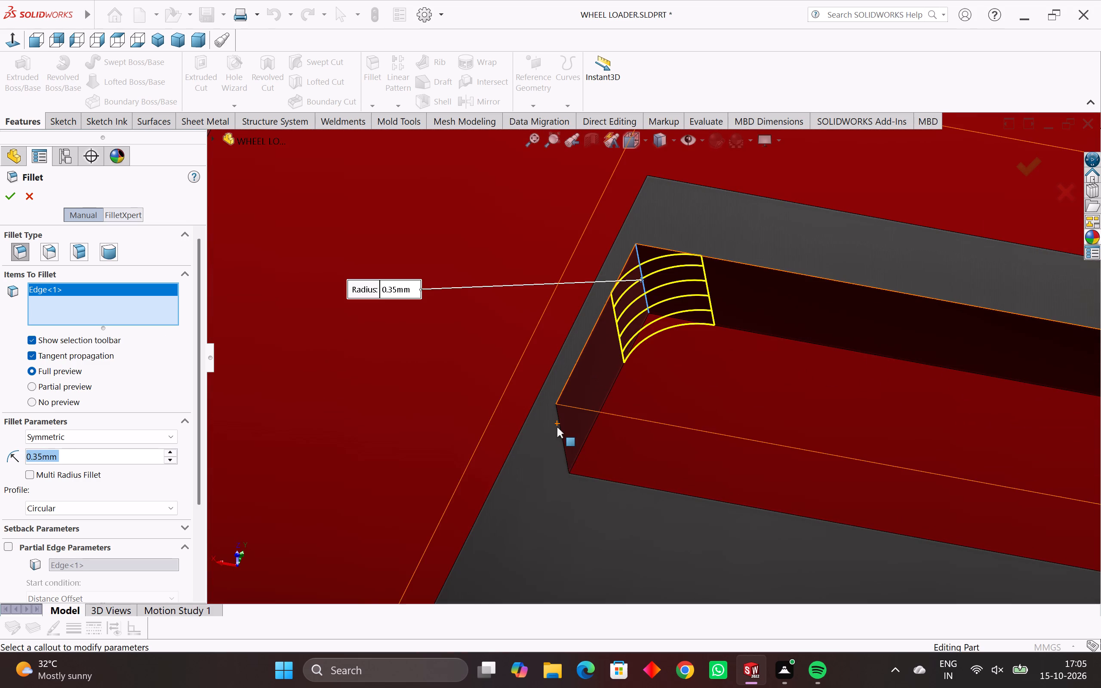
left_click(565, 452)
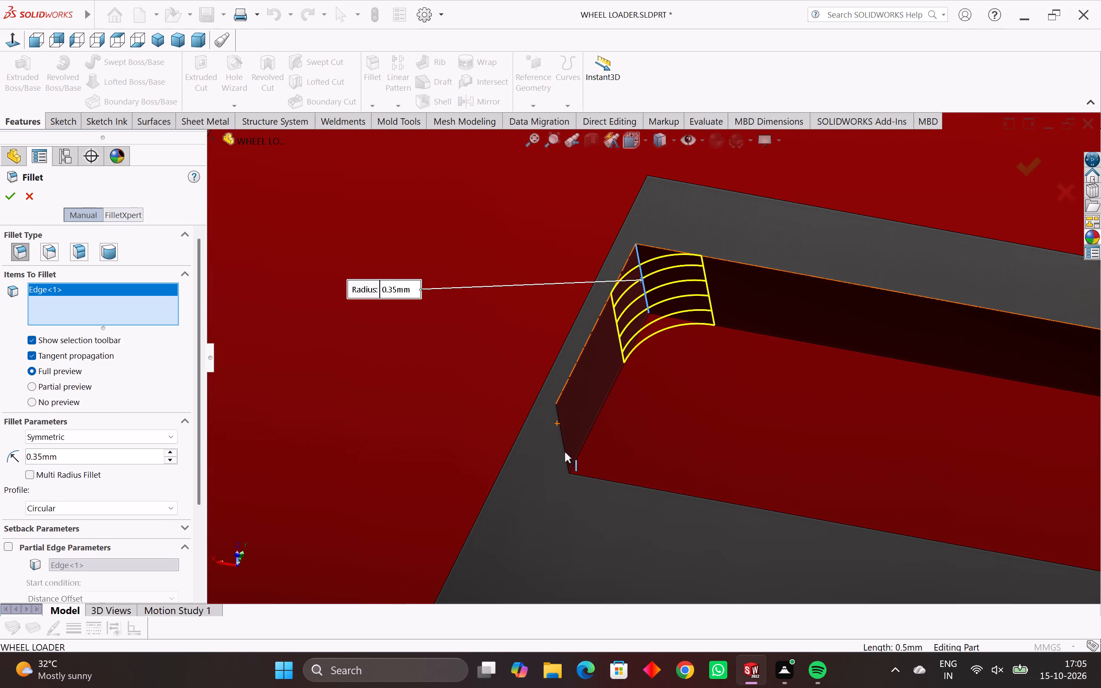
Add the two short corner edges at the bar's −X end to the 0.35 mm fillet and complete it.
scroll(651, 448, "down", 5)
scroll(711, 456, "down", 2)
middle_click_drag(710, 456, 560, 424)
scroll(606, 425, "down", 3)
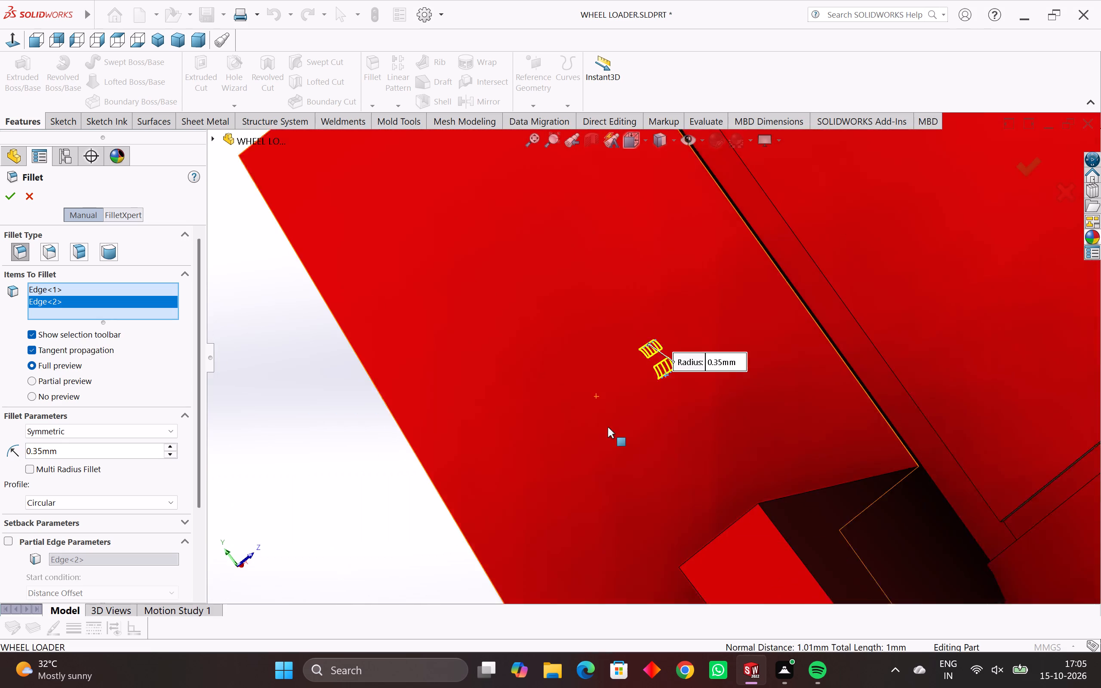
scroll(608, 427, "down", 1)
middle_click_drag(608, 427, 688, 402)
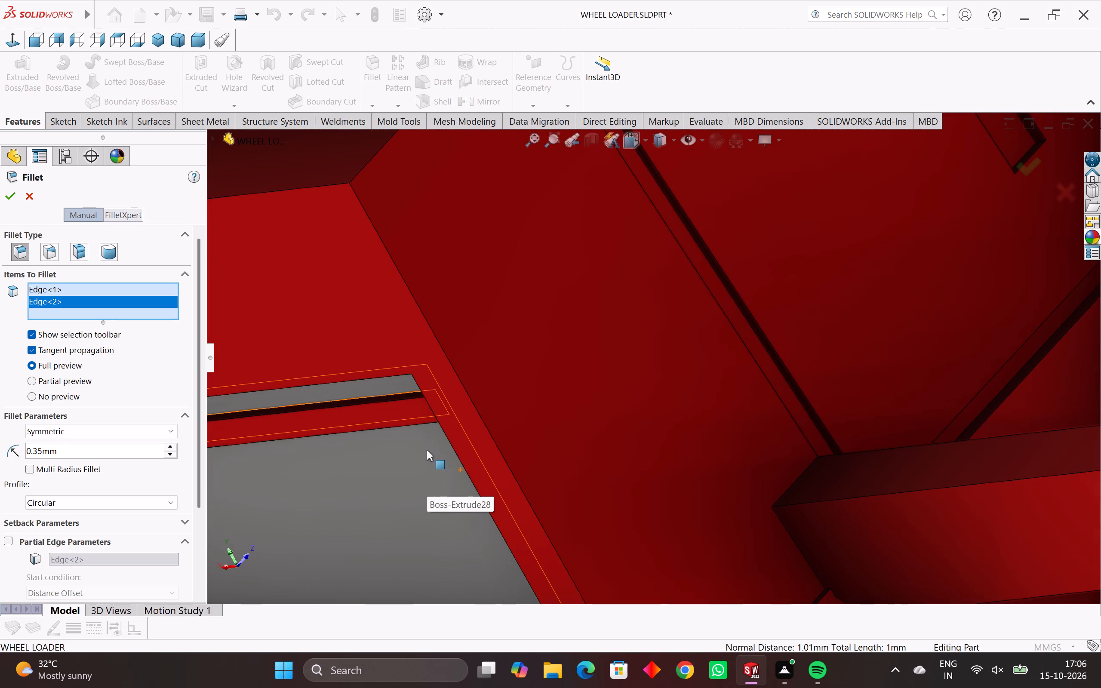
scroll(422, 445, "up", 3)
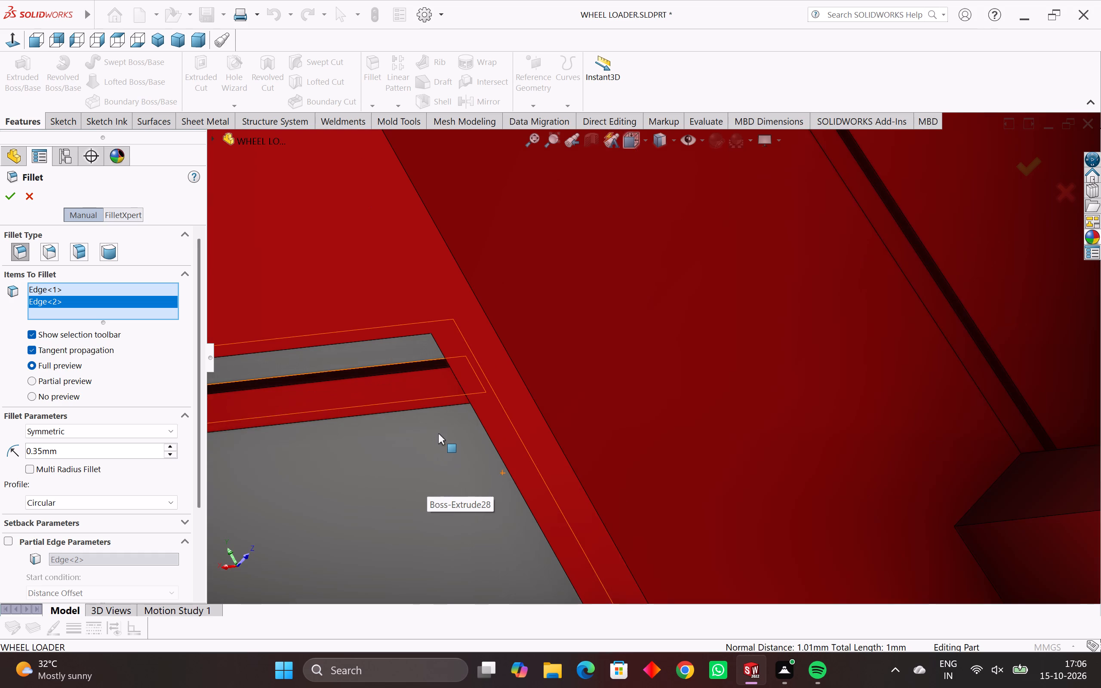
middle_click_drag(441, 431, 458, 342)
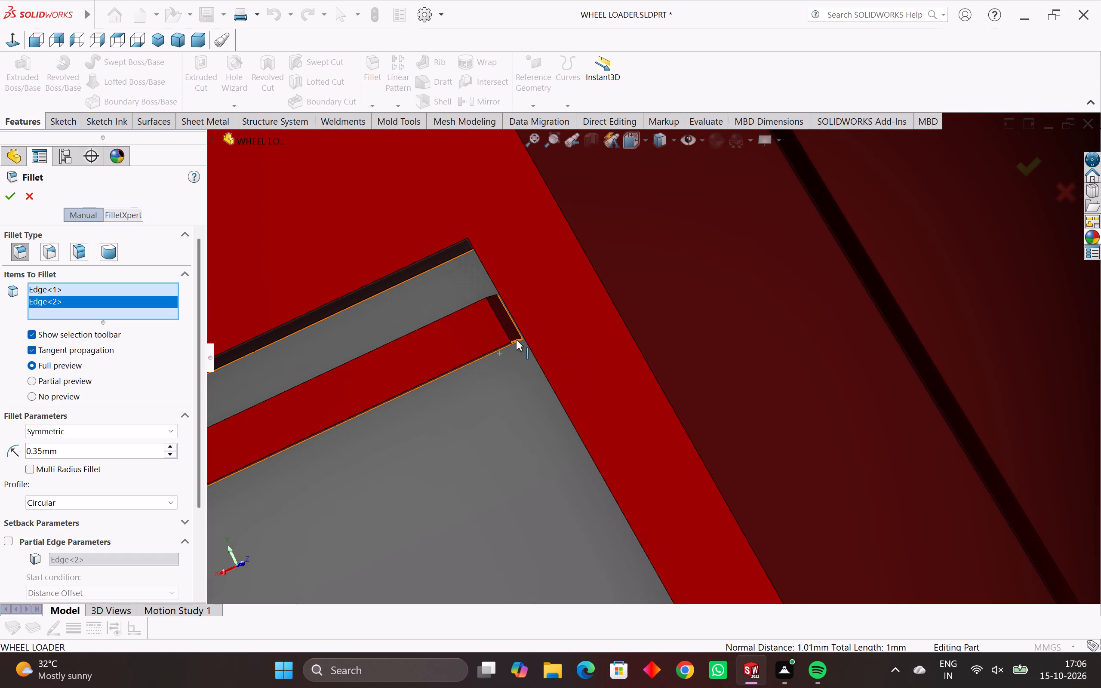
left_click(516, 340)
middle_click_drag(505, 321, 529, 392)
scroll(504, 312, "up", 6)
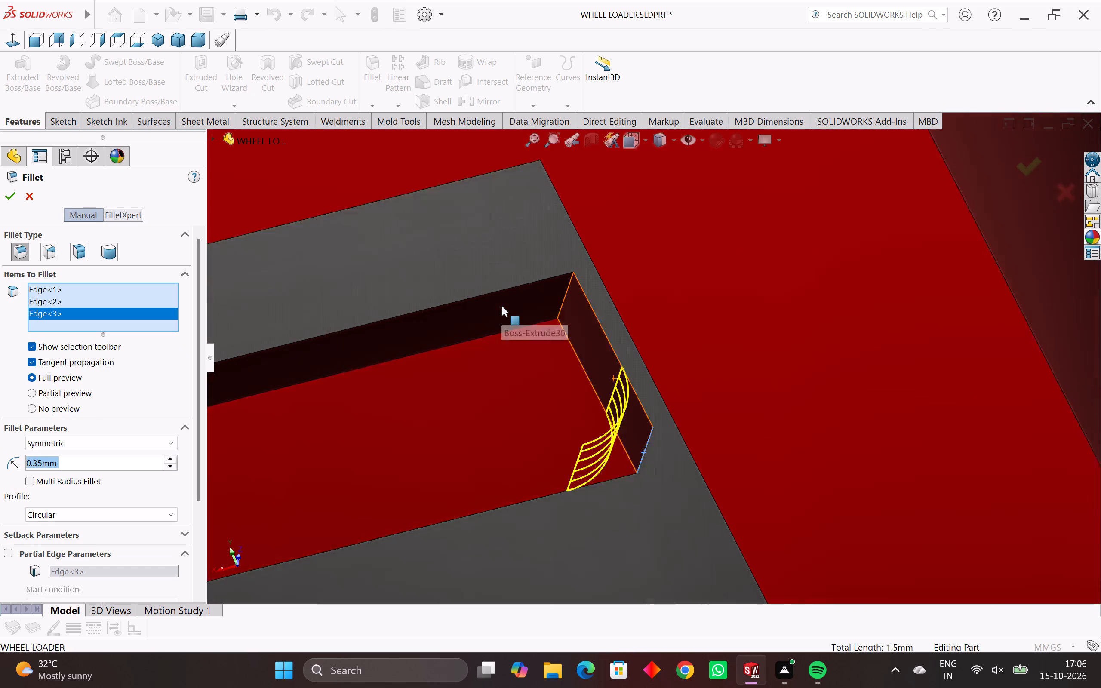
scroll(501, 306, "up", 2)
left_click(581, 306)
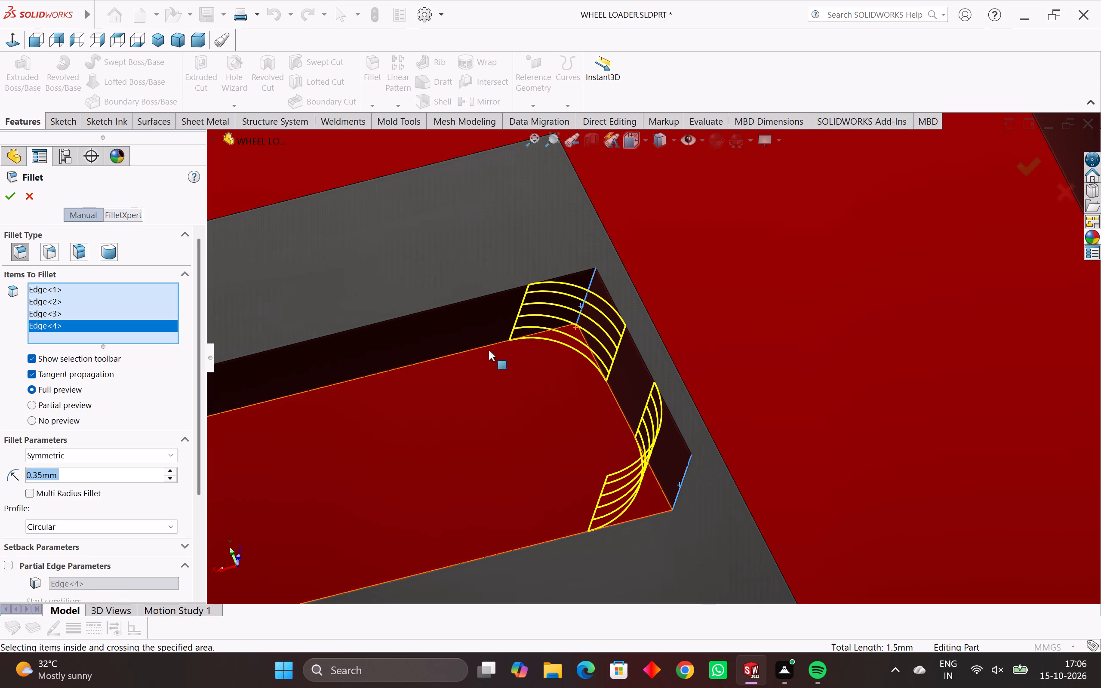
scroll(372, 352, "down", 4)
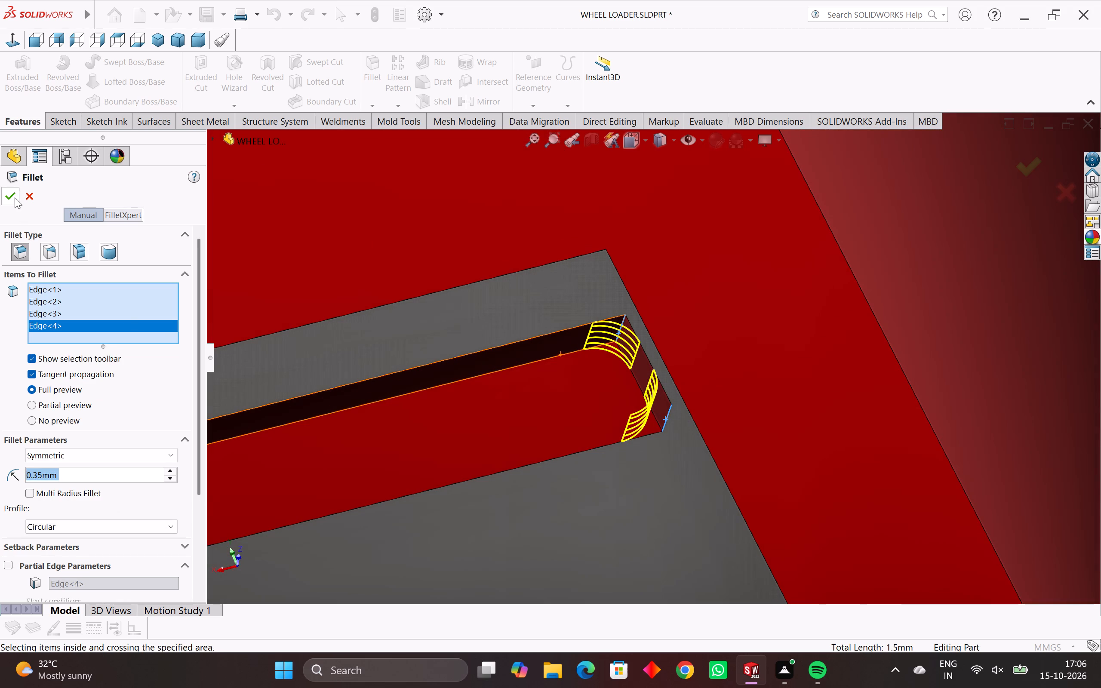
left_click(15, 197)
Apply the default "color" appearance to the bar's long flat face on the grey panel.
scroll(490, 486, "down", 4)
middle_click_drag(468, 492, 503, 505)
scroll(503, 505, "down", 2)
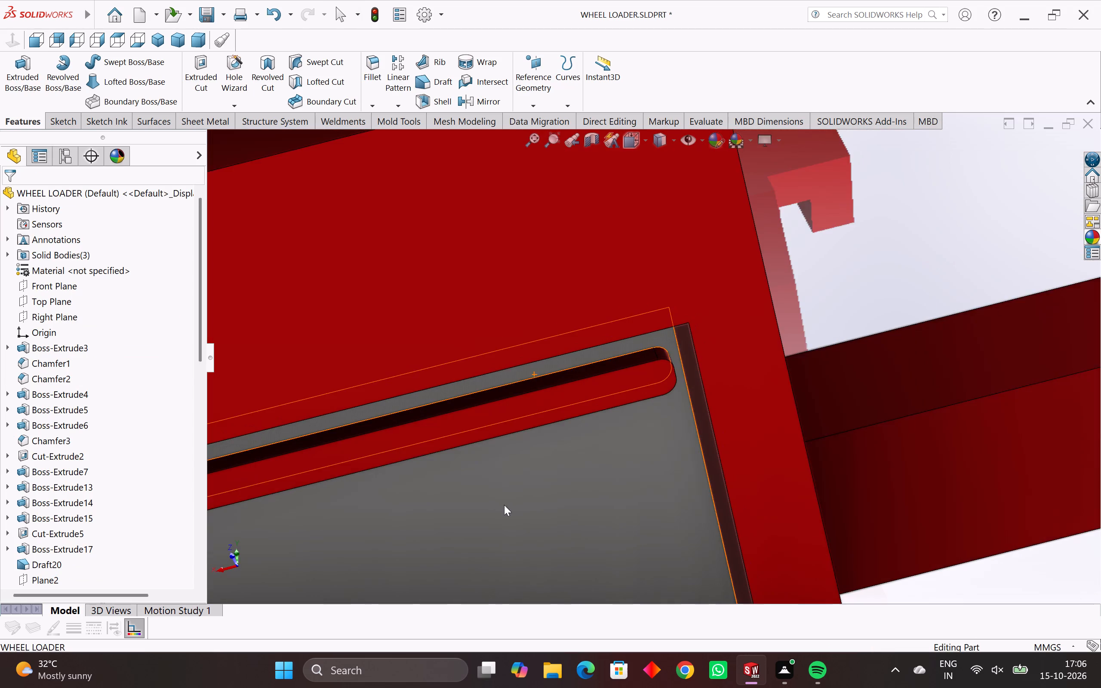
scroll(486, 495, "down", 5)
middle_click_drag(356, 477, 344, 467)
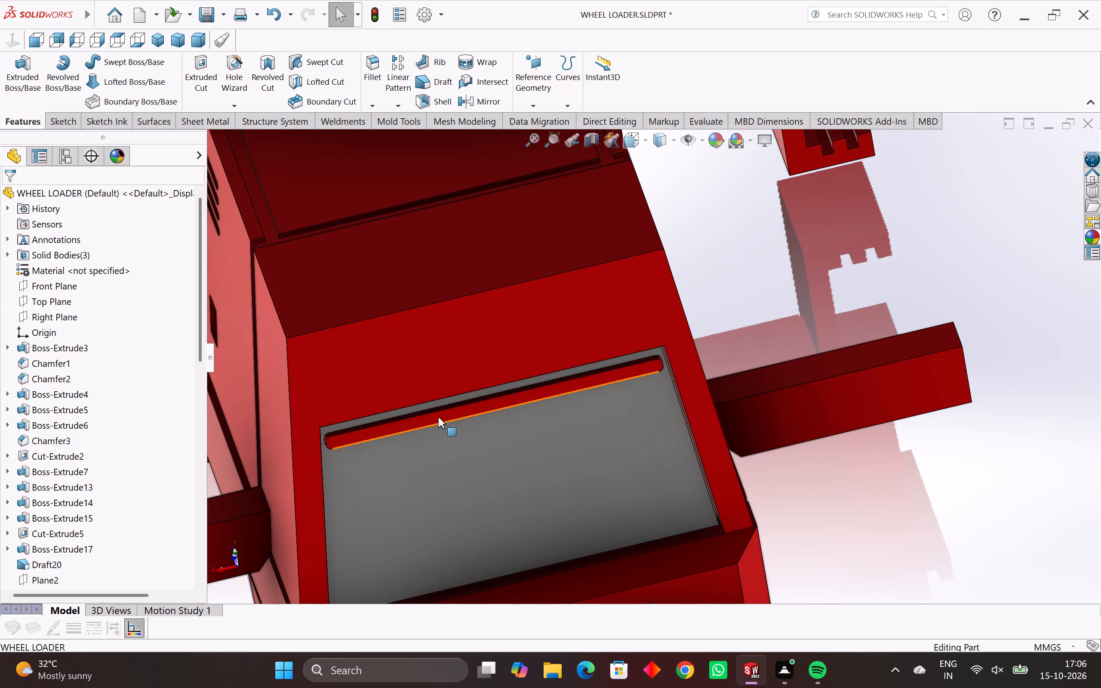
left_click_drag(438, 417, 433, 418)
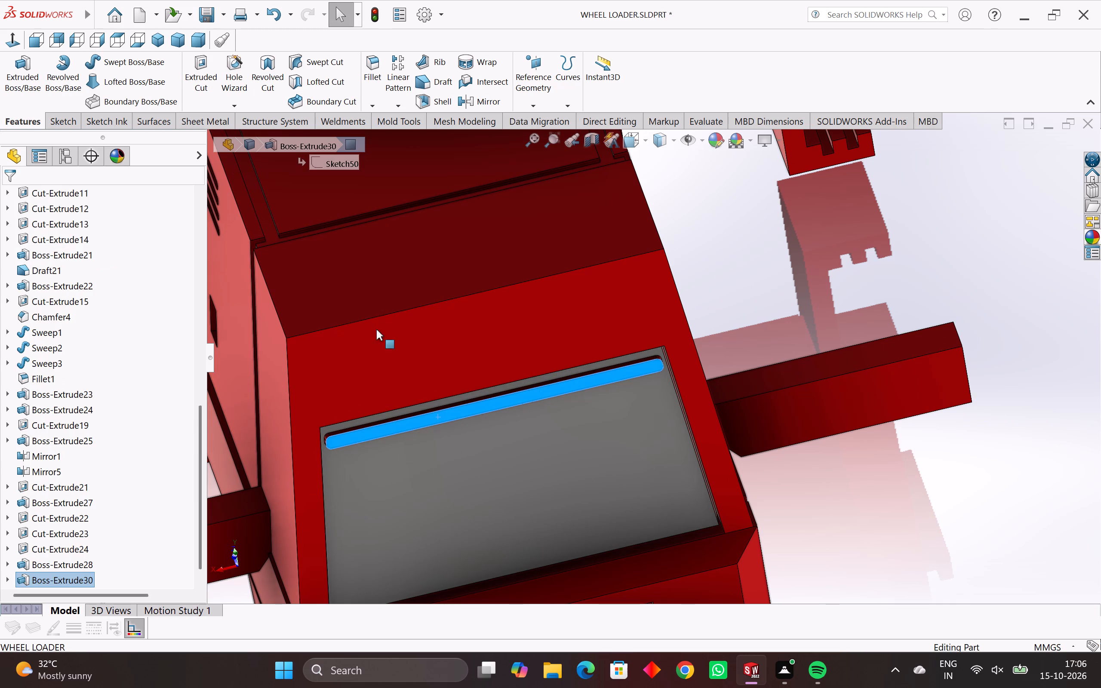
left_click(1021, 462)
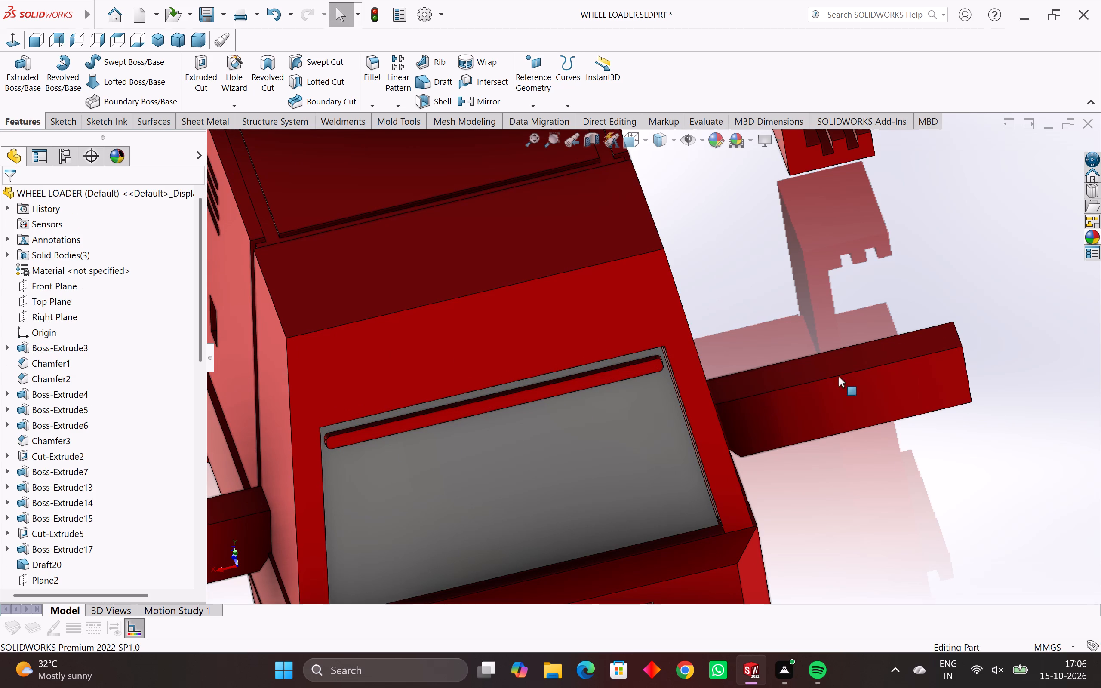
left_click(1095, 236)
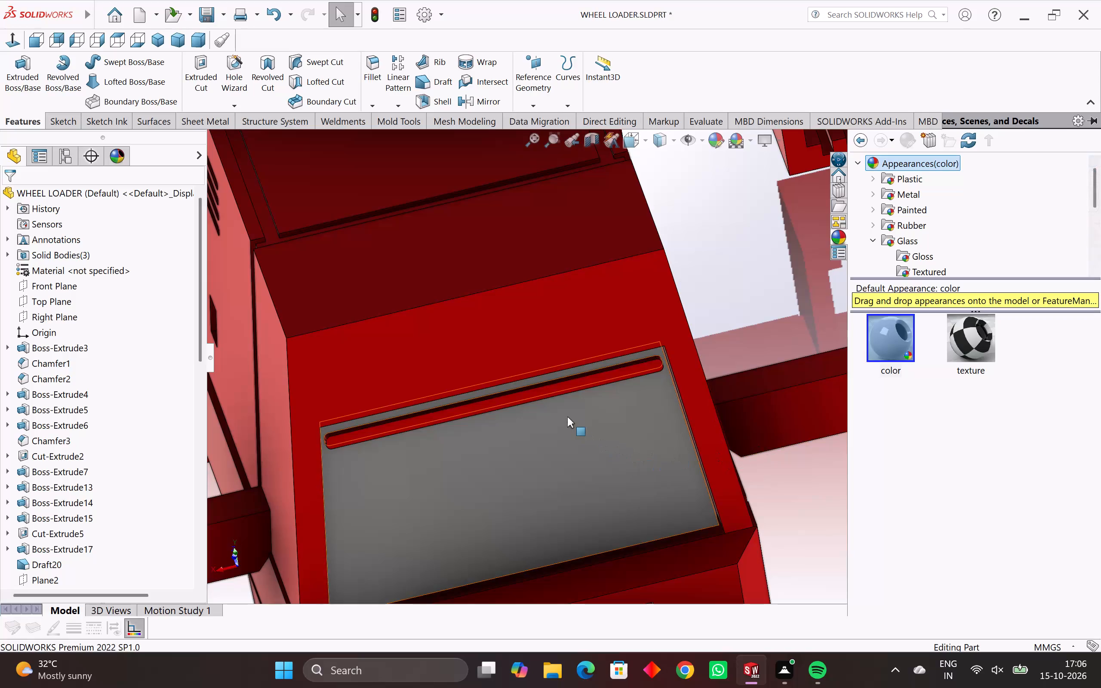
left_click(559, 386)
left_click(563, 384)
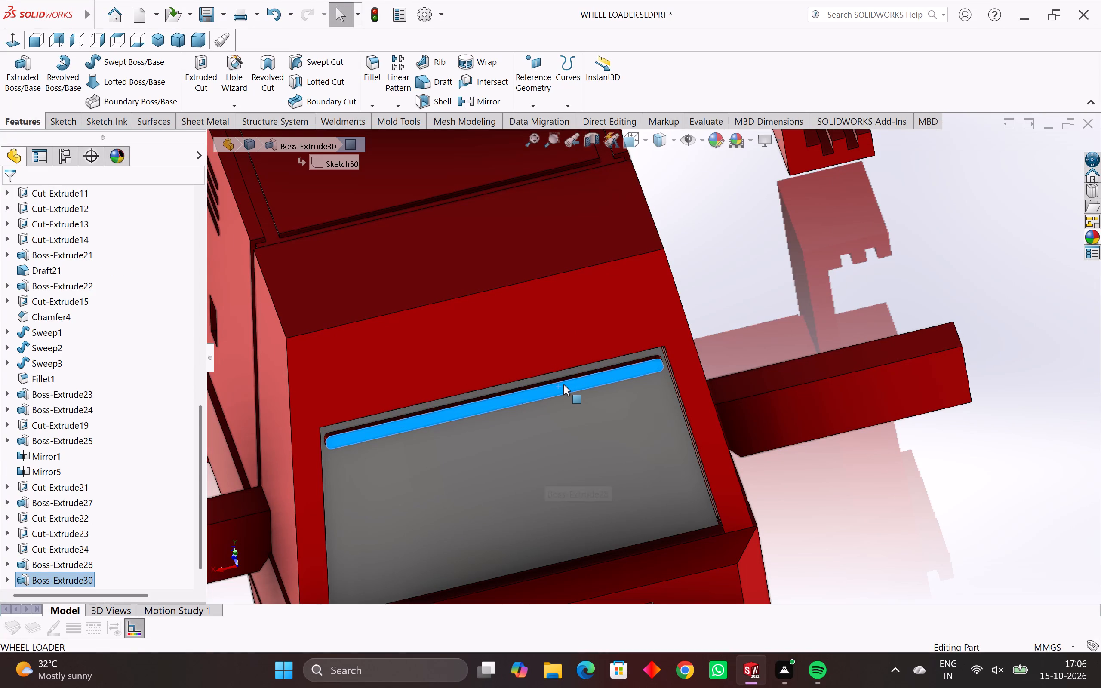
left_click(677, 341)
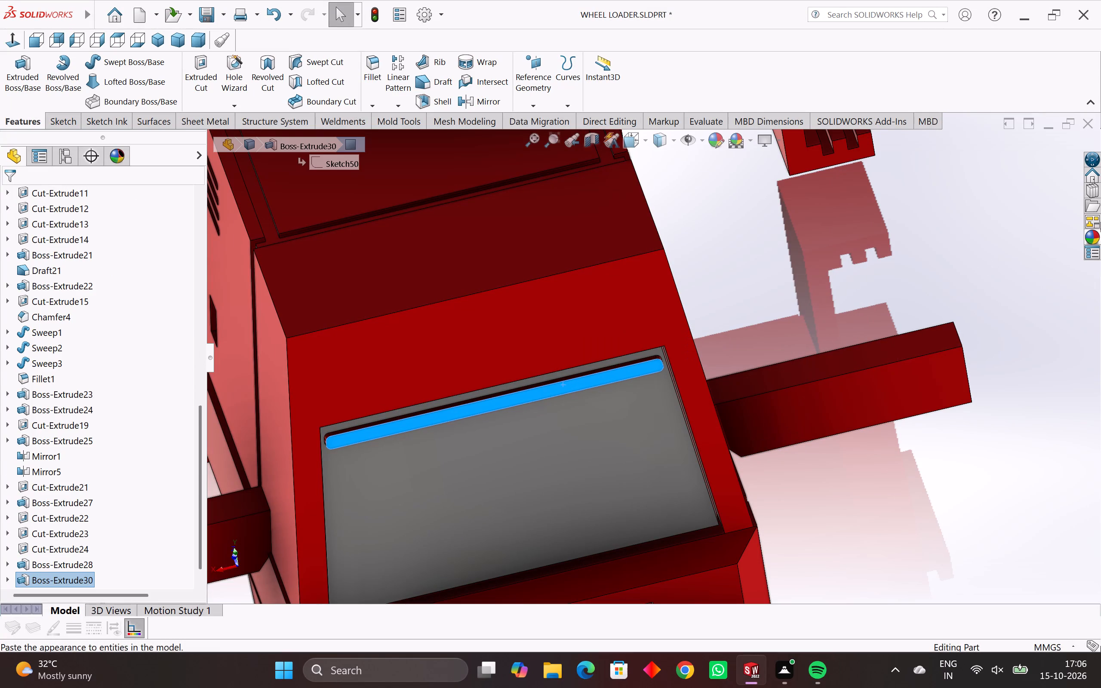
left_click(1095, 239)
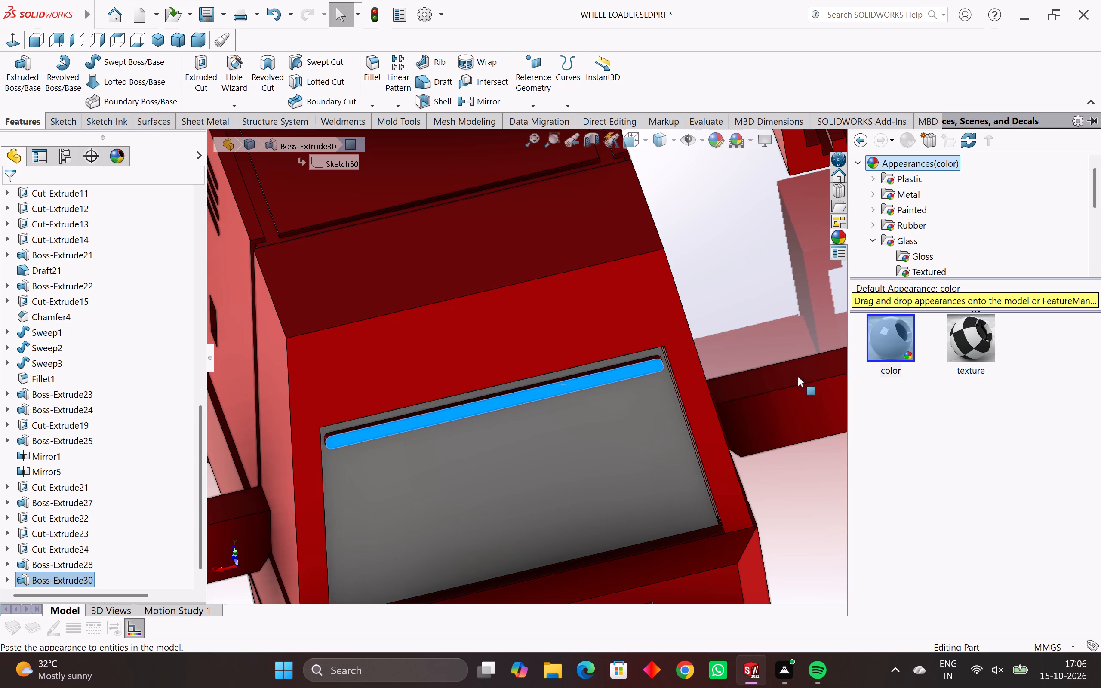
double_click(873, 341)
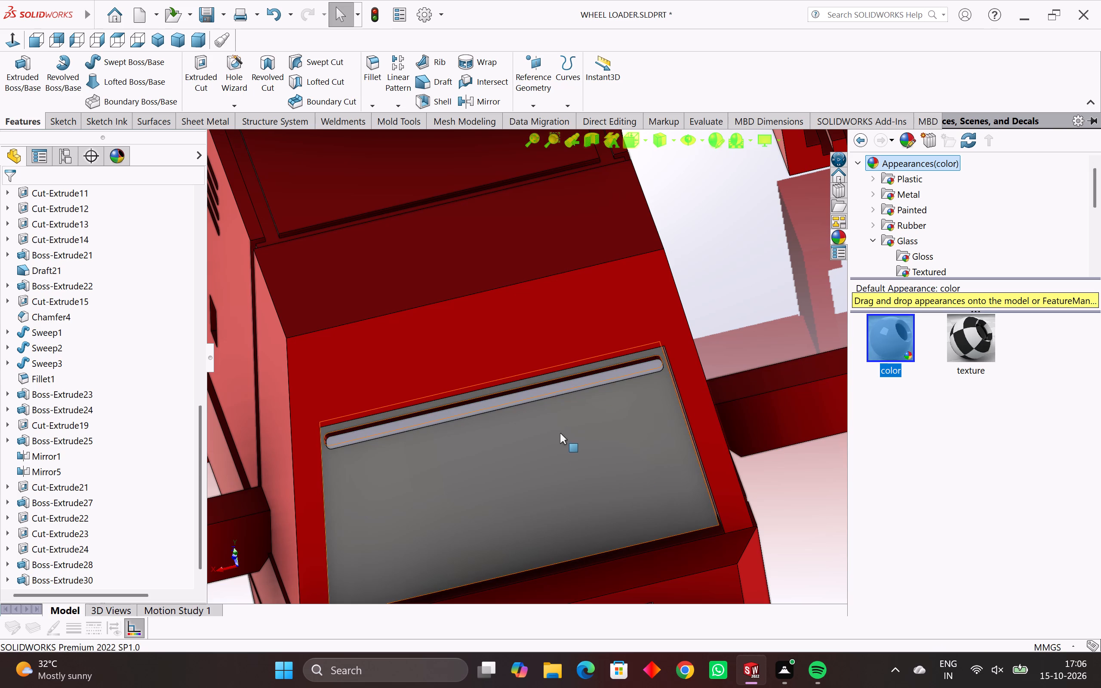
Examine the recoloured bar face and the surrounding walls at the rounded +X end.
middle_click_drag(563, 443, 562, 491)
scroll(494, 439, "up", 3)
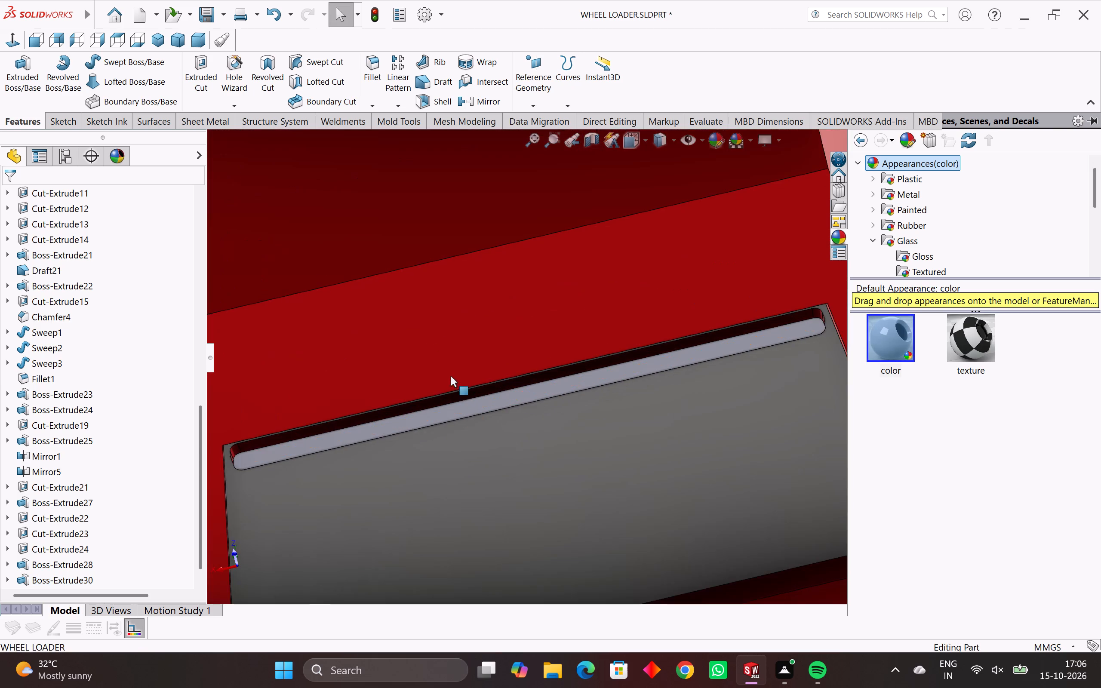
scroll(450, 376, "up", 3)
scroll(347, 497, "up", 2)
middle_click_drag(343, 488, 400, 431)
scroll(458, 457, "down", 2)
scroll(400, 431, "up", 3)
middle_click_drag(376, 415, 341, 369)
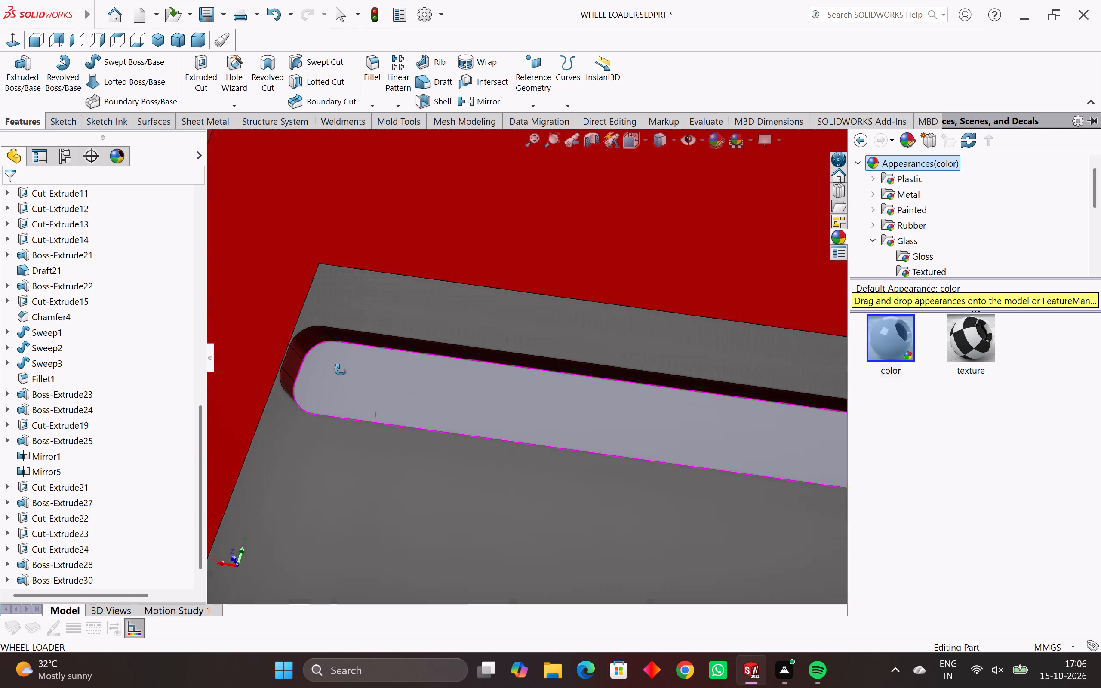
middle_click_drag(341, 369, 296, 458)
scroll(297, 360, "up", 8)
middle_click_drag(429, 381, 444, 401)
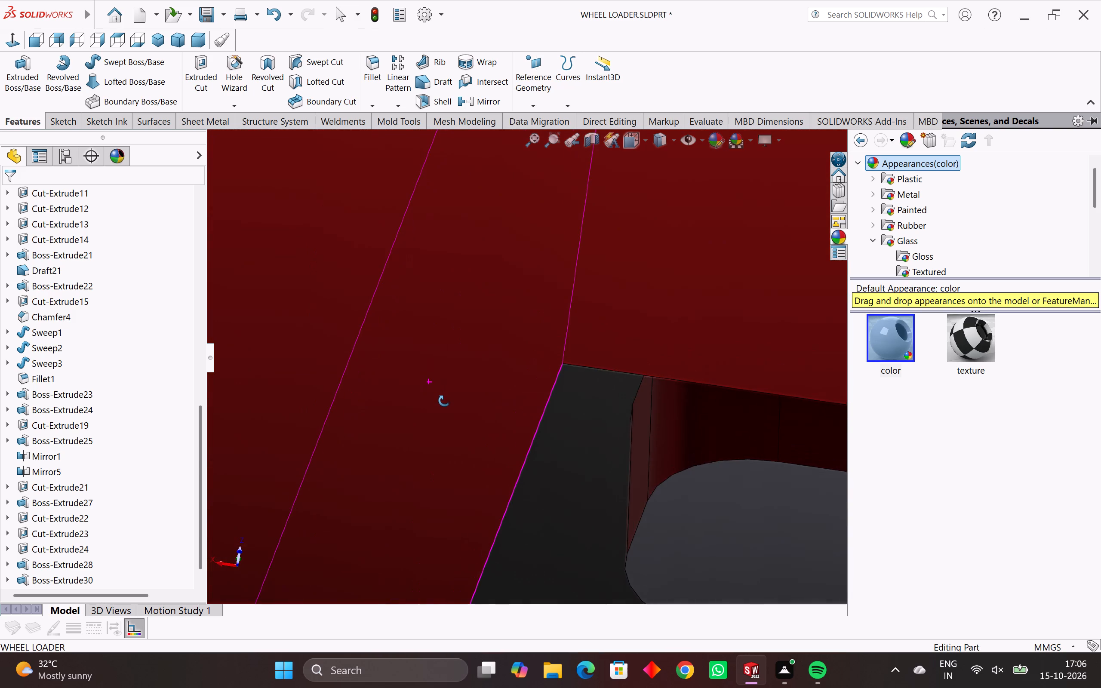
middle_click_drag(444, 401, 439, 404)
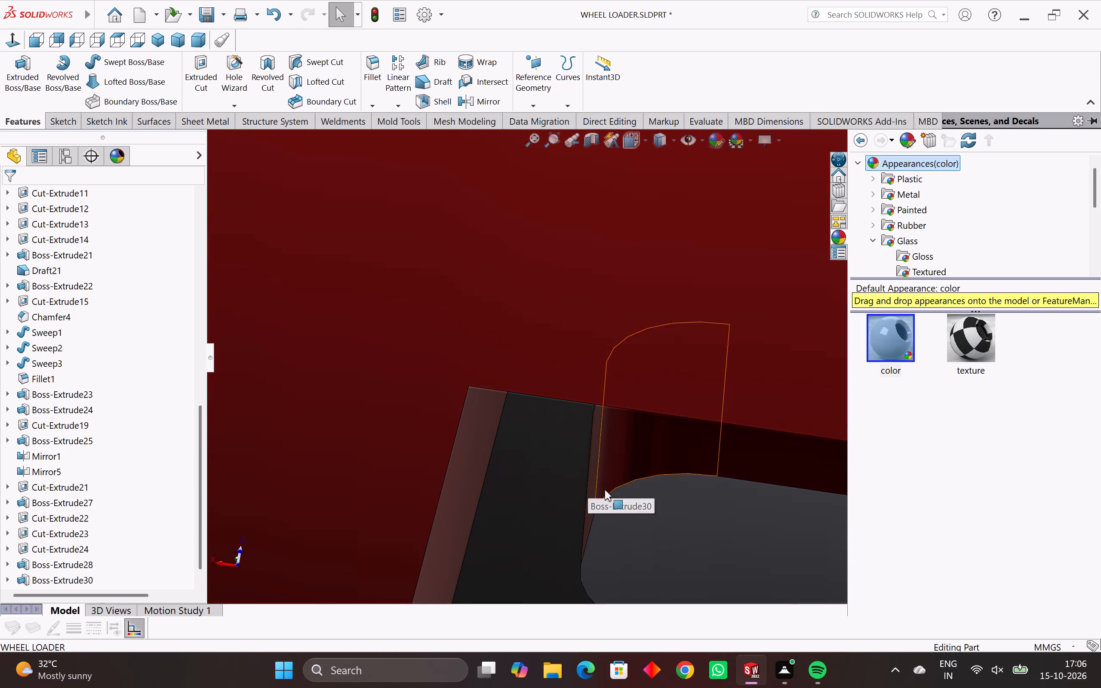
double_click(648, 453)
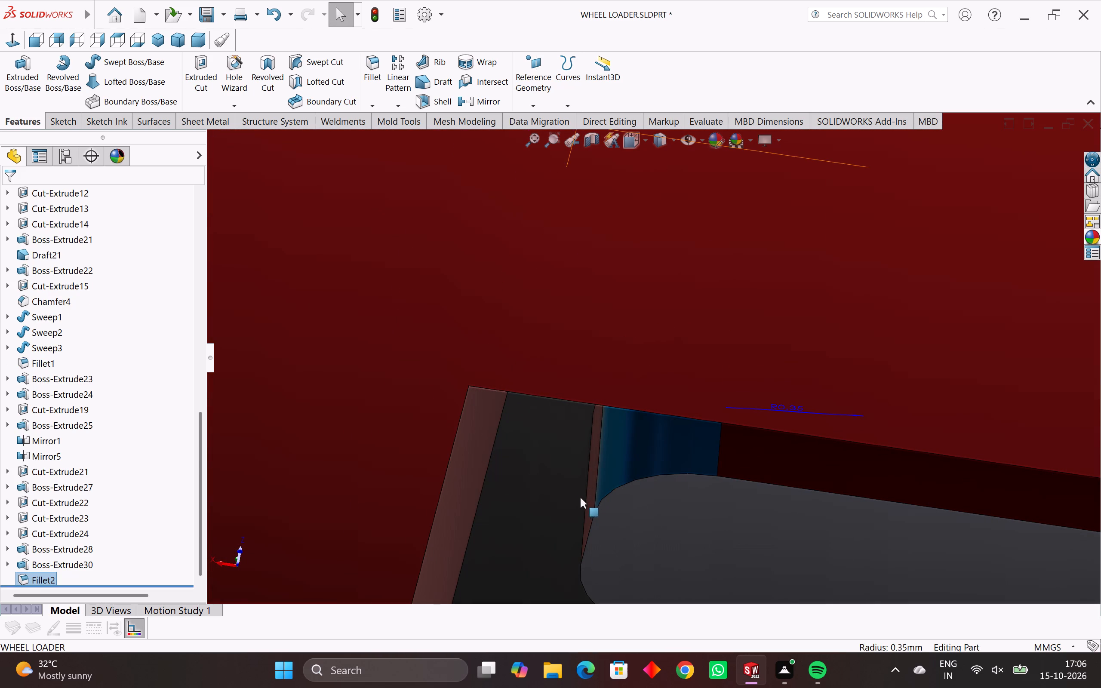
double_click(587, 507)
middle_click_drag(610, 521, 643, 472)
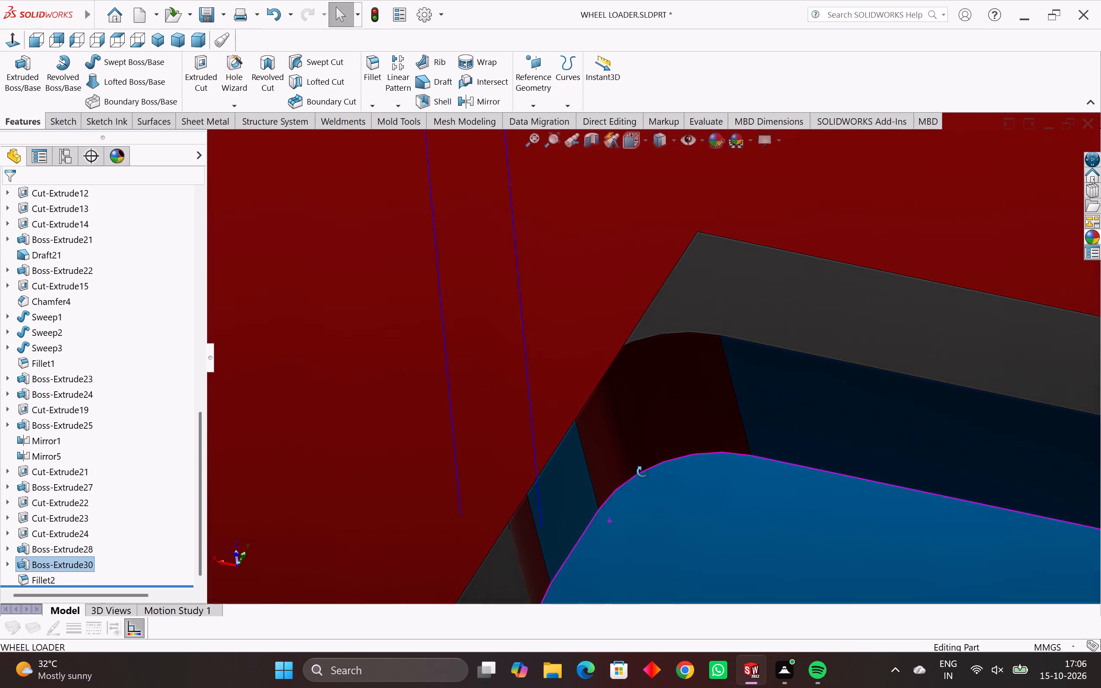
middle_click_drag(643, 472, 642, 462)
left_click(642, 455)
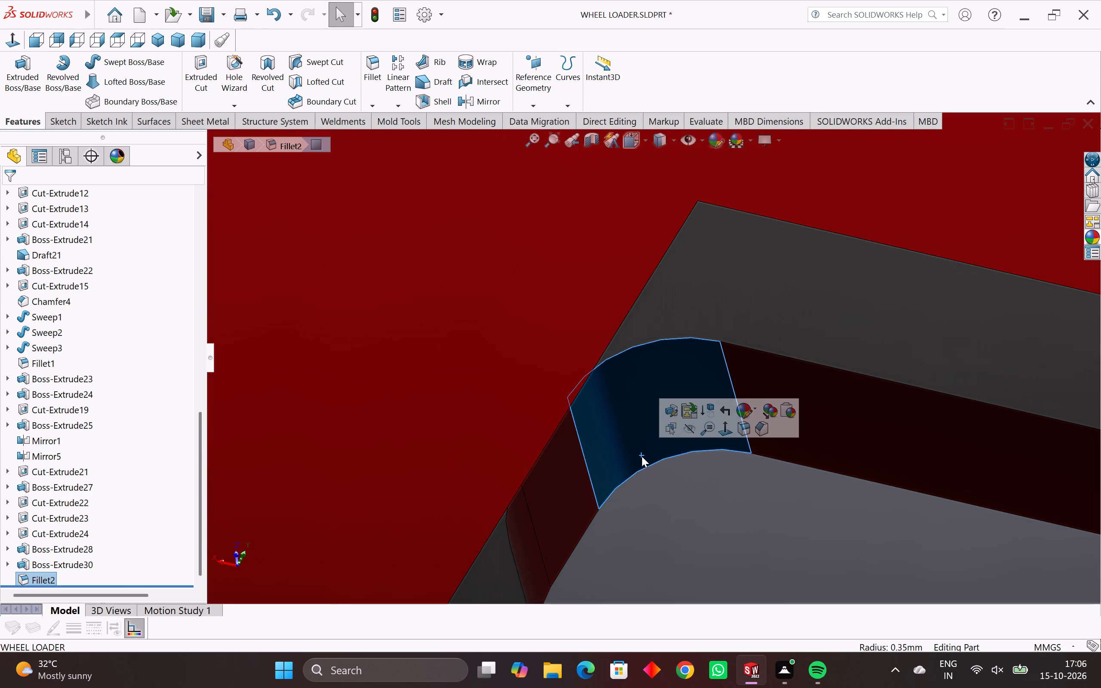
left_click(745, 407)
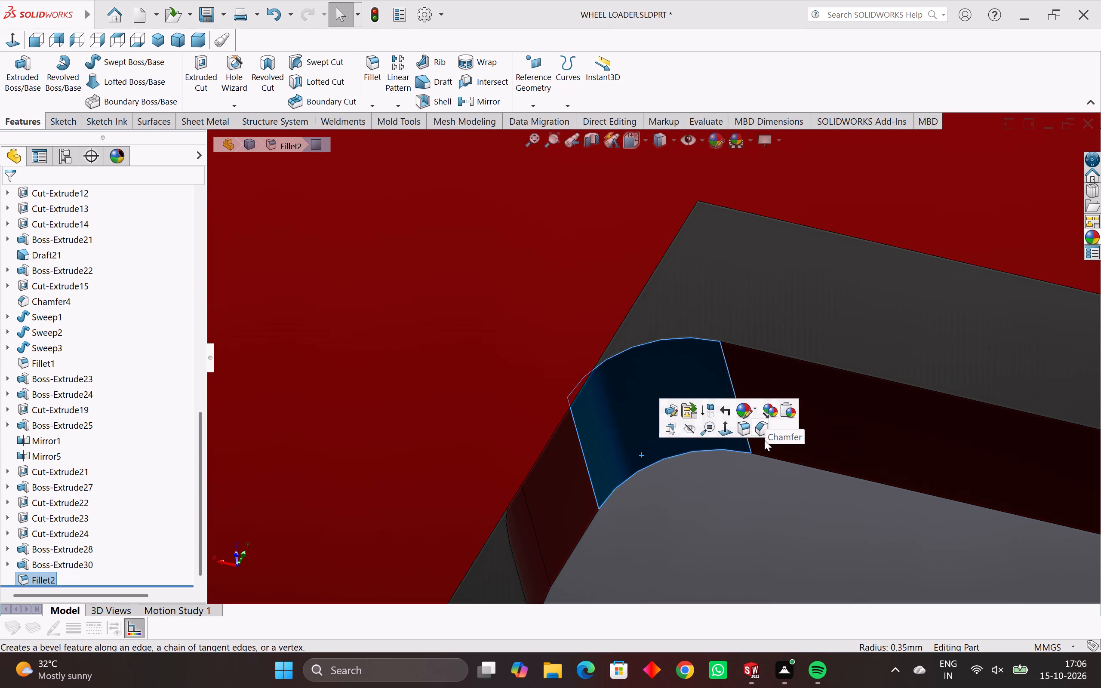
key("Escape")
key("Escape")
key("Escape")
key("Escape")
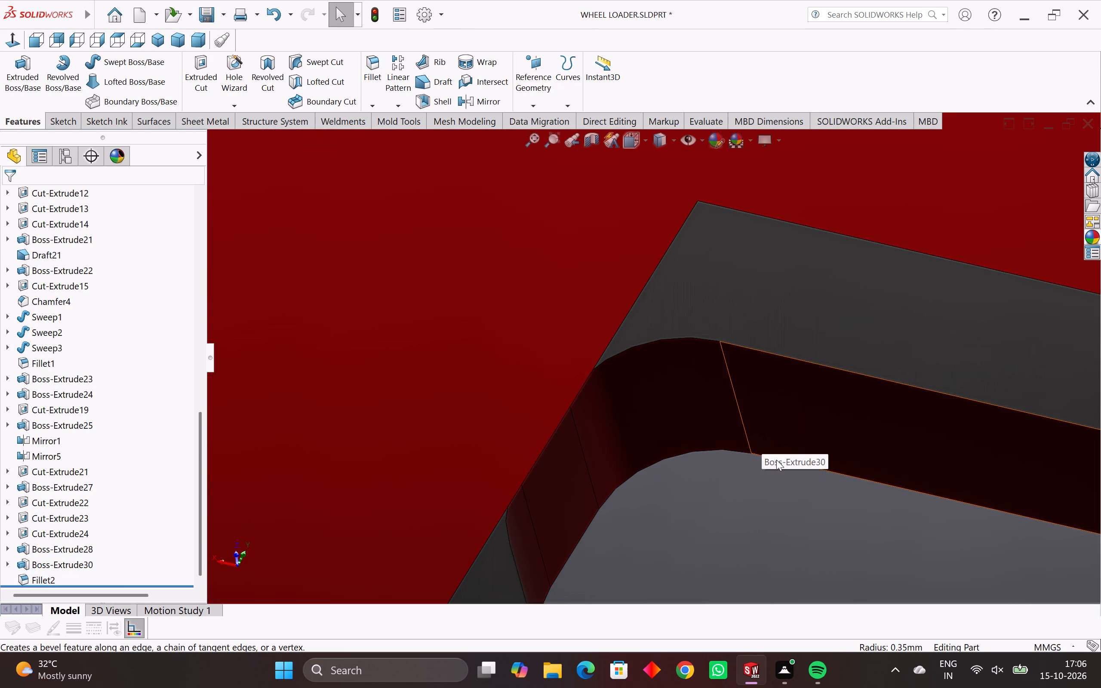
Change the candy apple red appearance's colour to grey, targeting the short end wall between the bar's rounded +X corners.
scroll(777, 461, "down", 3)
middle_click_drag(777, 461, 762, 485)
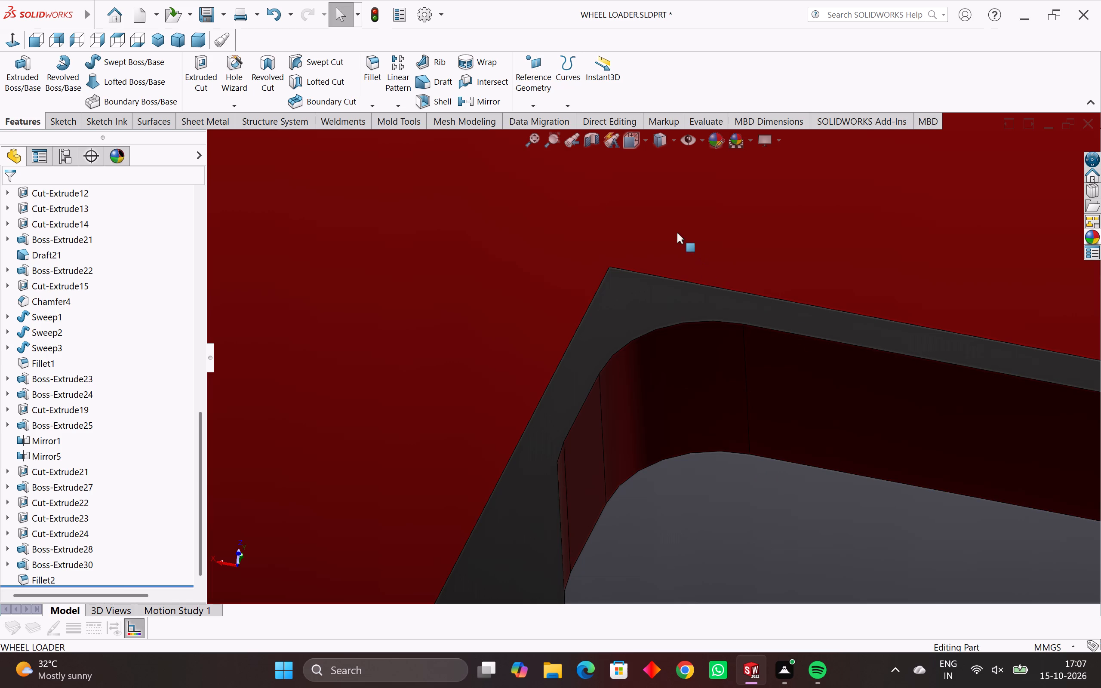
left_click(713, 136)
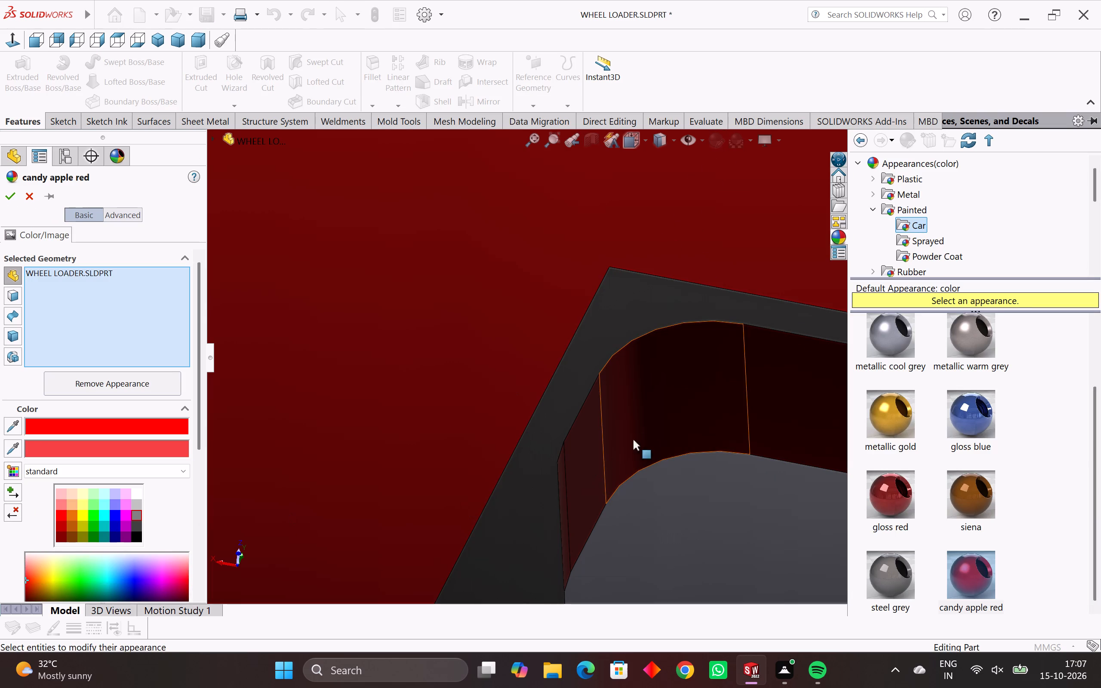
left_click(656, 413)
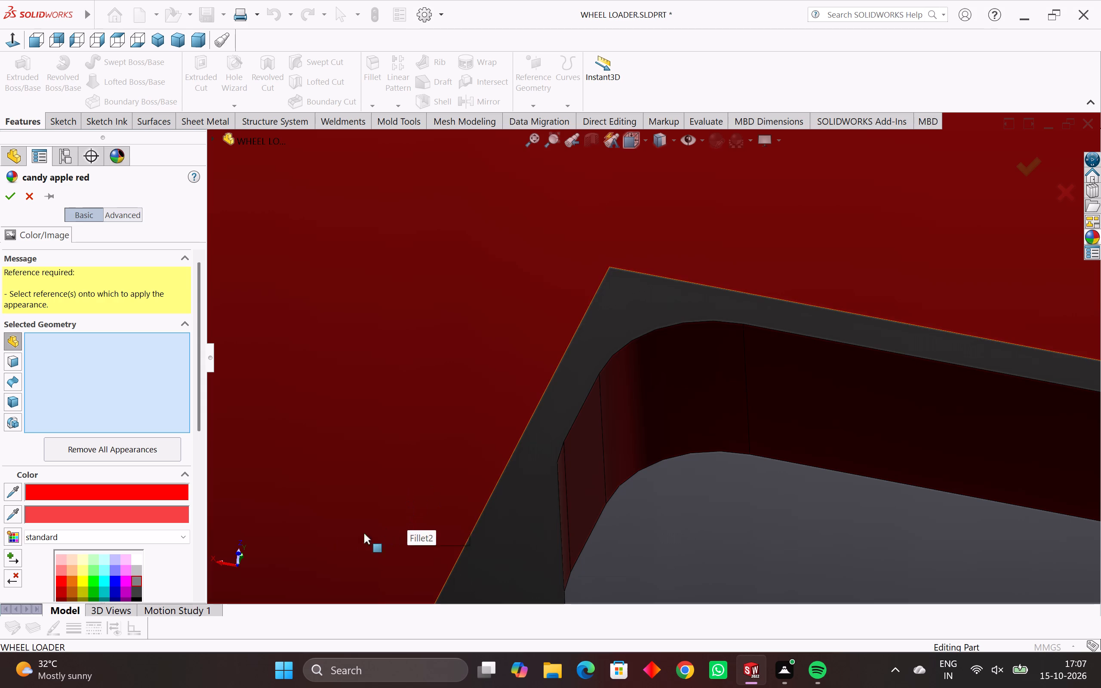
left_click(136, 581)
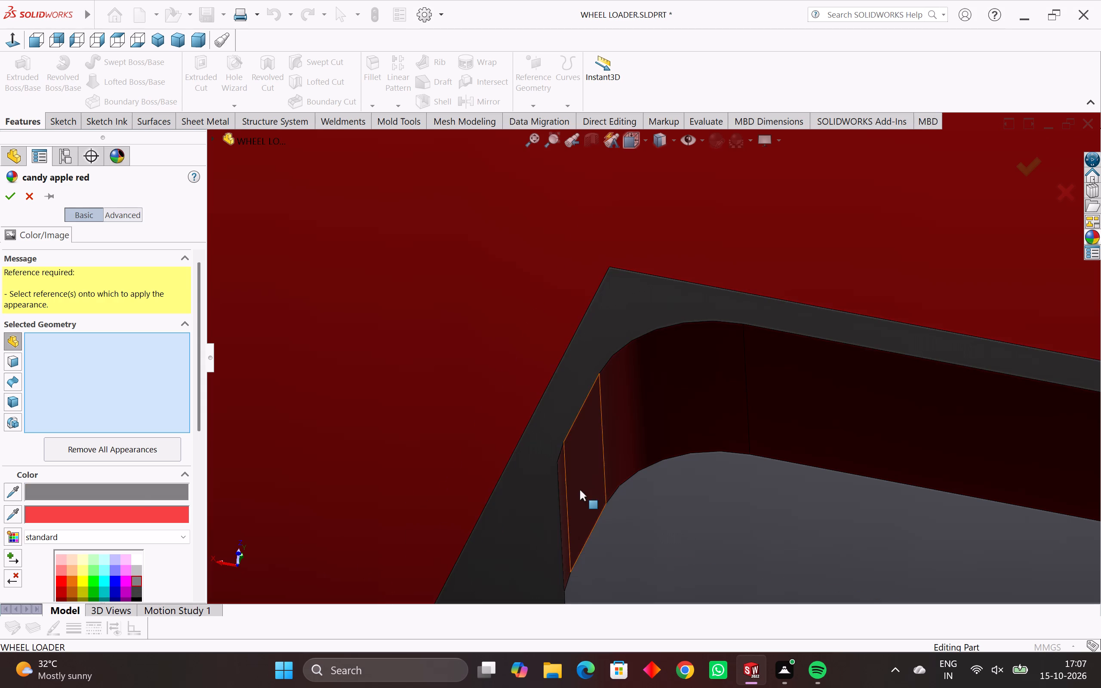
left_click(580, 490)
Examine the grey colour preview across the loader body, the hood's sloped front and the bar.
scroll(750, 448, "down", 3)
middle_click(750, 448)
scroll(750, 448, "down", 5)
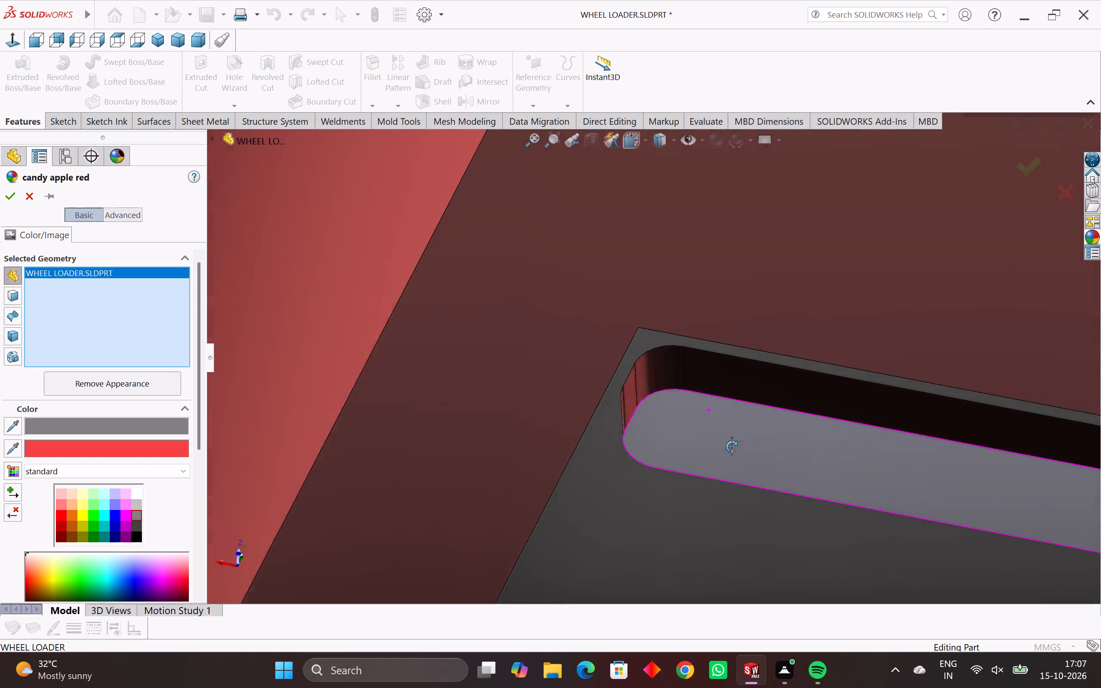
scroll(732, 446, "down", 9)
middle_click_drag(732, 446, 711, 476)
scroll(711, 476, "down", 3)
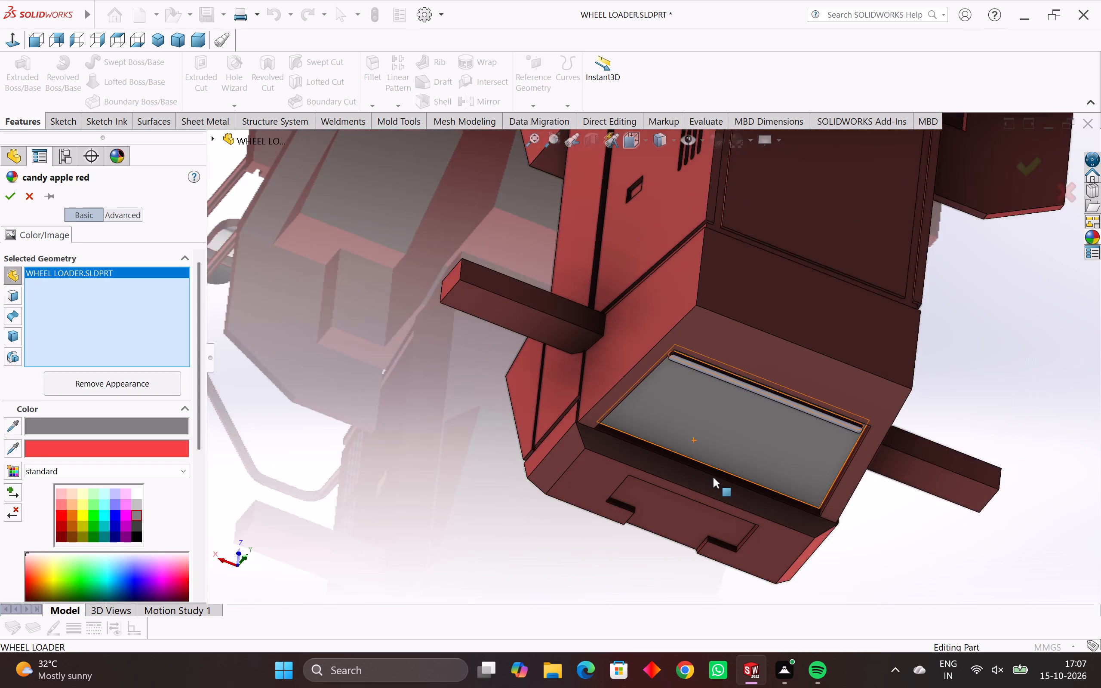
scroll(713, 477, "down", 5)
middle_click_drag(714, 477, 698, 488)
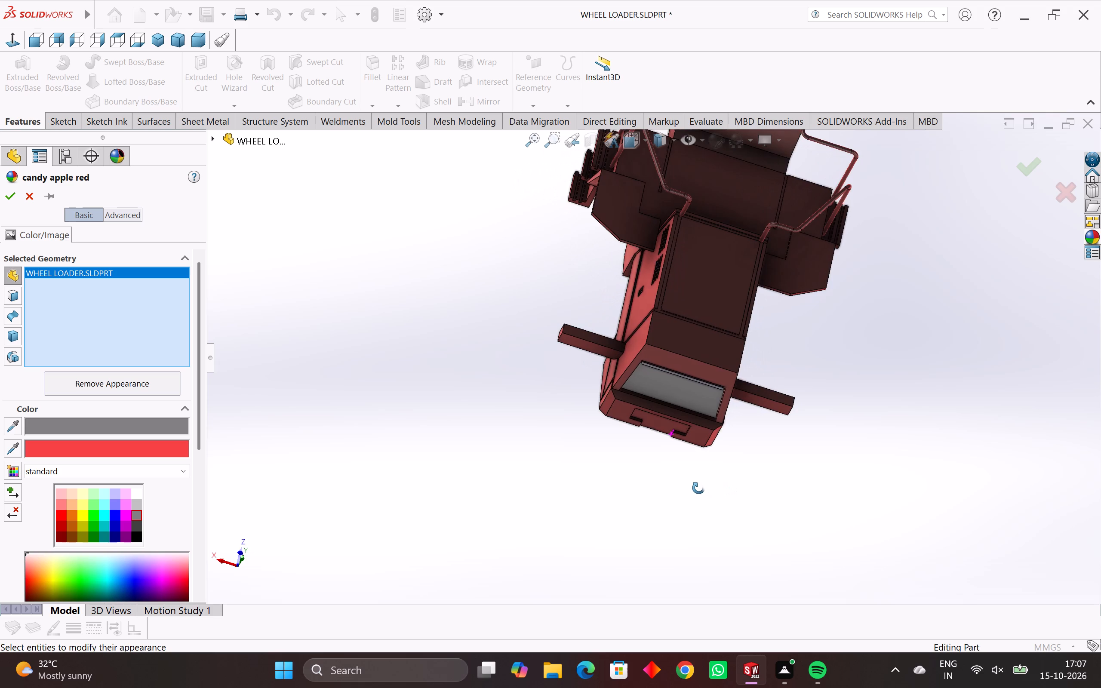
middle_click_drag(698, 488, 690, 438)
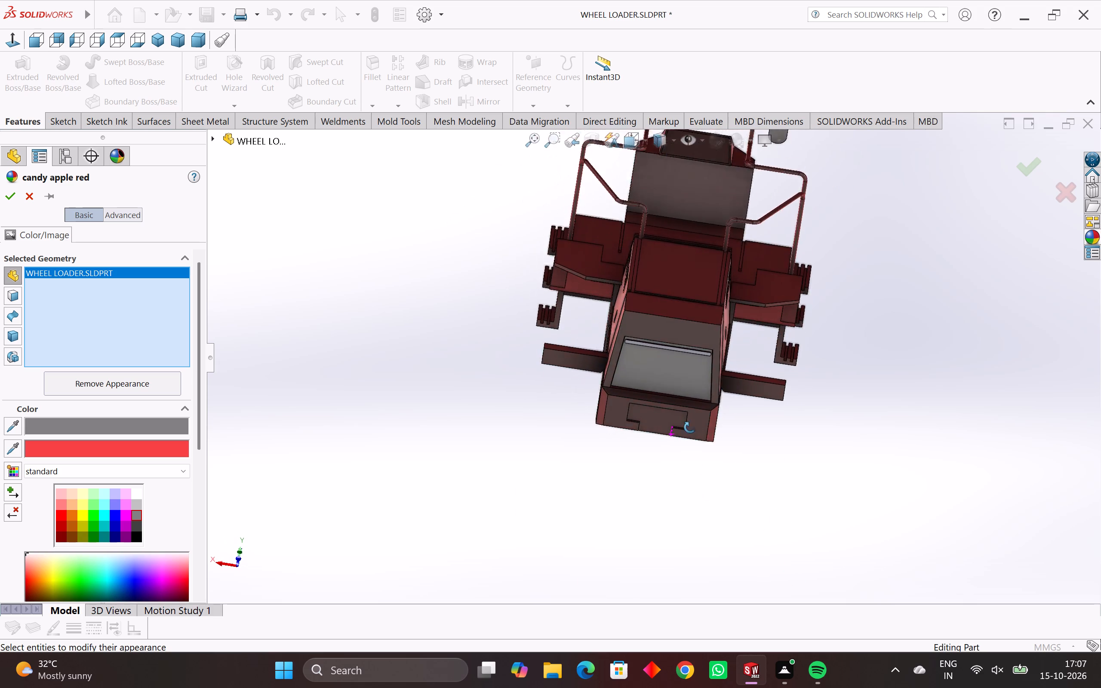
scroll(689, 421, "up", 3)
scroll(665, 296, "up", 4)
middle_click_drag(689, 308, 690, 335)
scroll(675, 349, "up", 4)
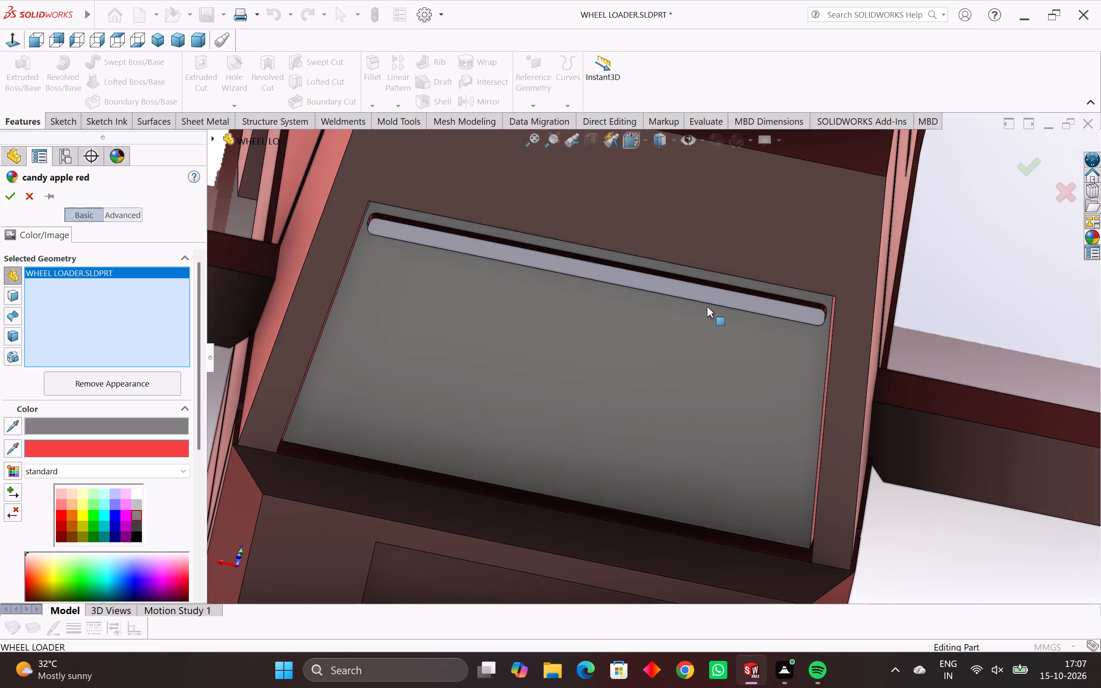
scroll(731, 299, "up", 5)
middle_click_drag(736, 298, 748, 337)
scroll(748, 338, "down", 8)
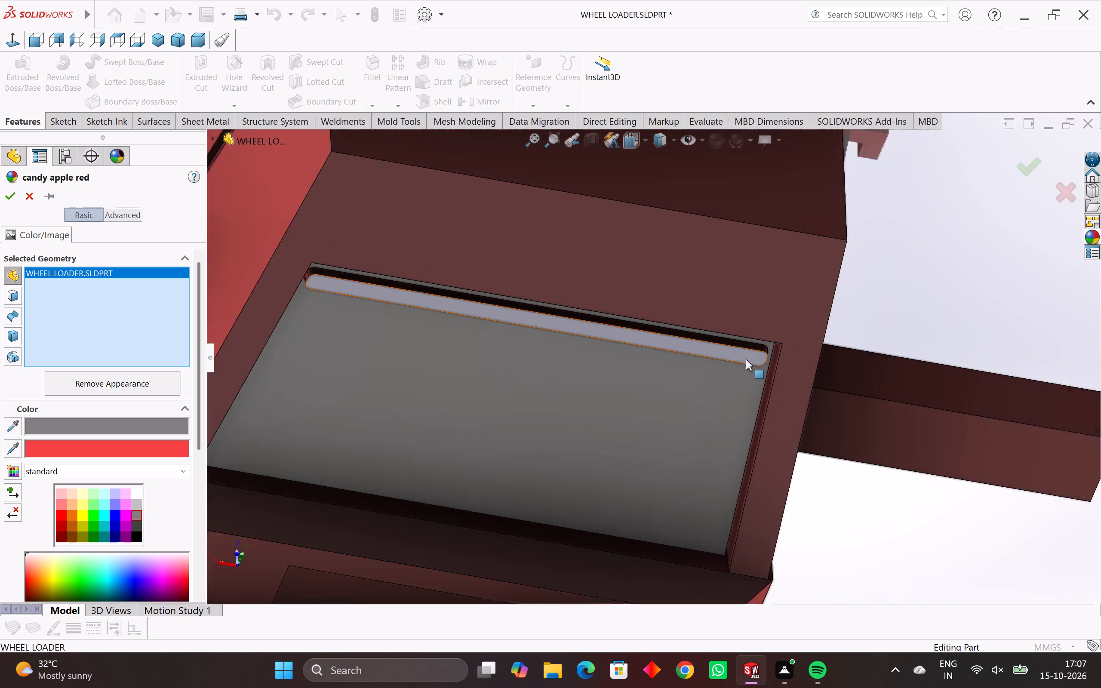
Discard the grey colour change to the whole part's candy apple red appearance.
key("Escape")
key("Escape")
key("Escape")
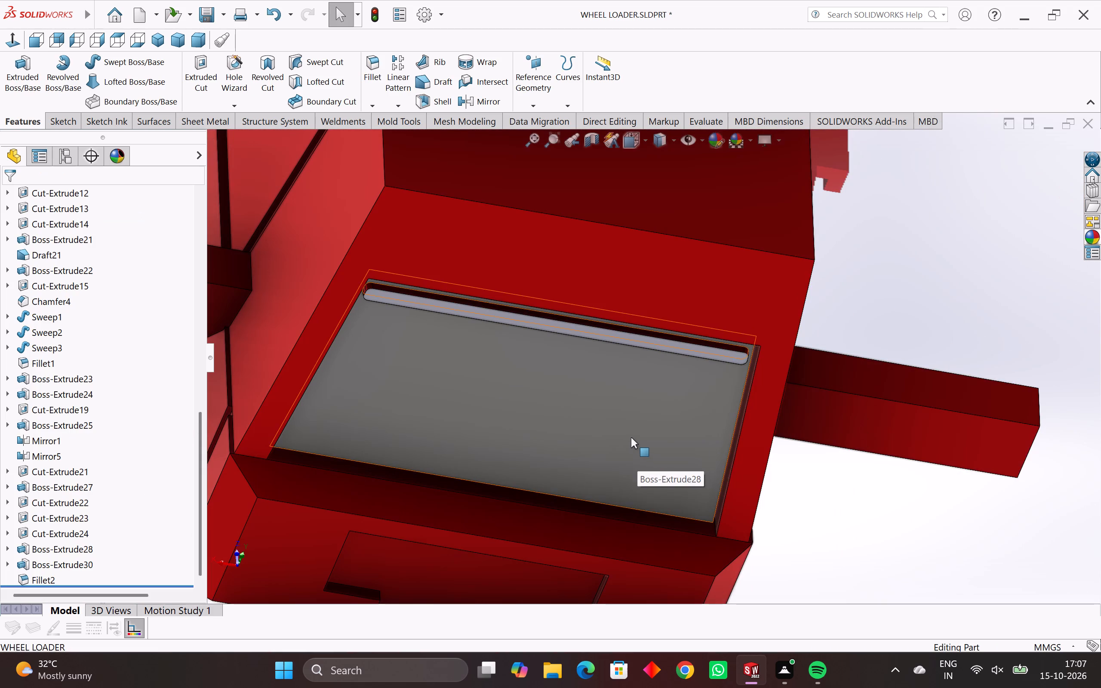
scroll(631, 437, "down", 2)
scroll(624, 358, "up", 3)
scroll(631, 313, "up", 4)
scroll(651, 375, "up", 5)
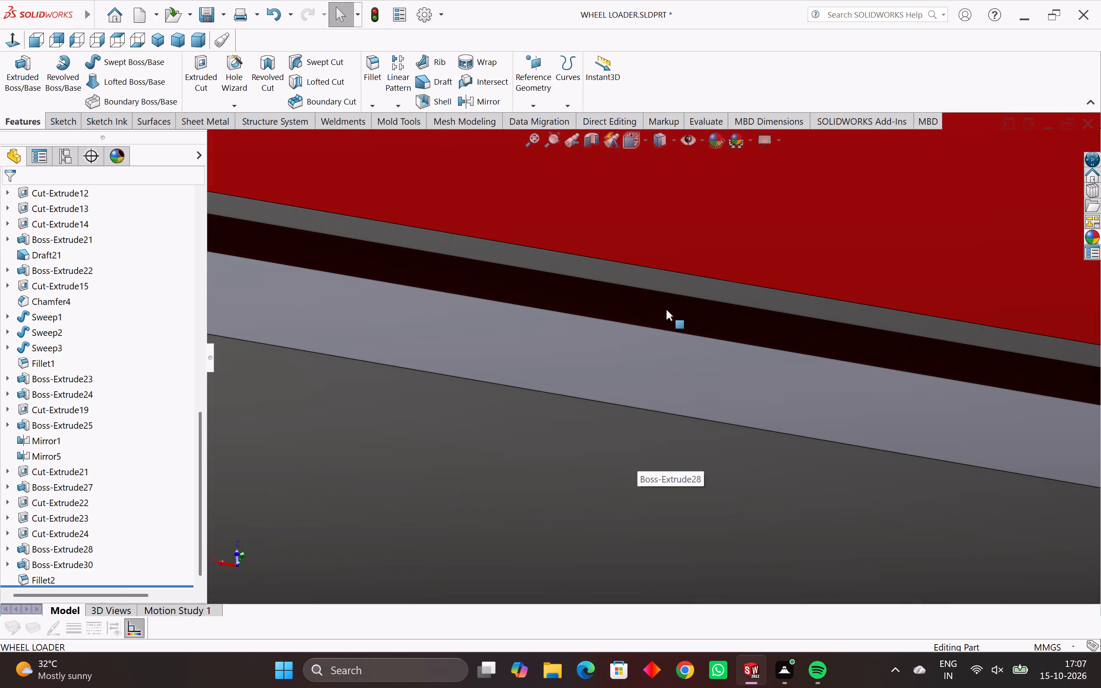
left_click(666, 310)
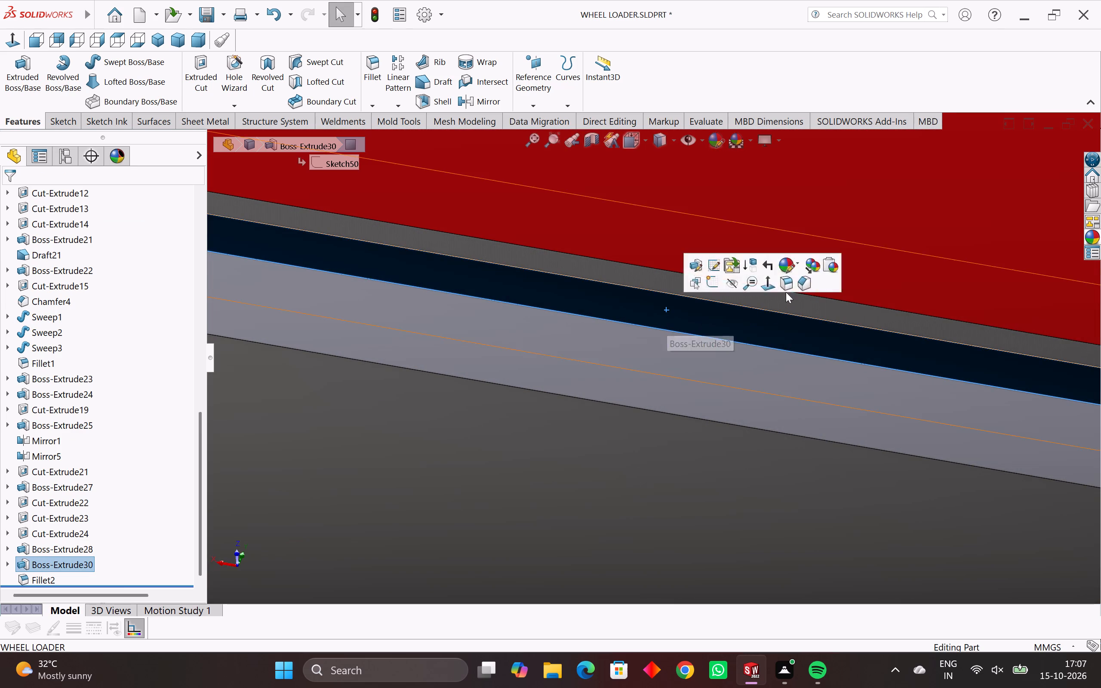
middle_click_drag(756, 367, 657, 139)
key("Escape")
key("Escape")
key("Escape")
Apply the default "color" appearance to the bar's whole extrusion feature, Boss-Extrude30, on the grey panel.
scroll(816, 406, "up", 1)
middle_click_drag(816, 406, 787, 401)
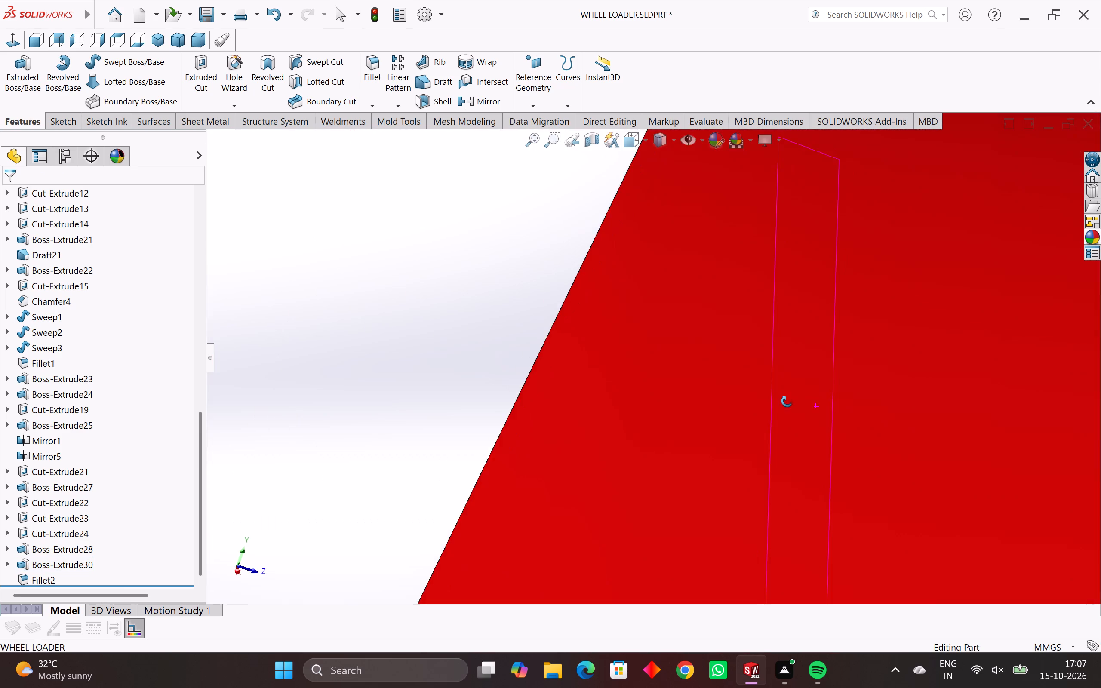
middle_click_drag(787, 401, 790, 410)
scroll(791, 414, "down", 5)
scroll(716, 432, "down", 1)
middle_click_drag(719, 433, 776, 403)
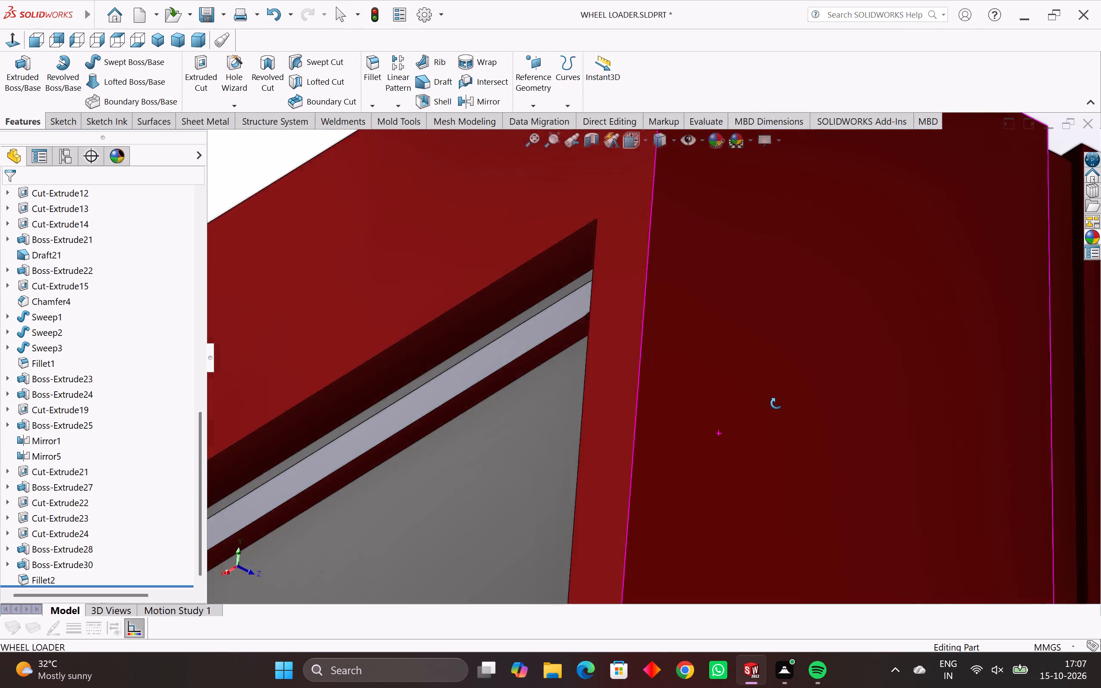
middle_click_drag(776, 403, 788, 365)
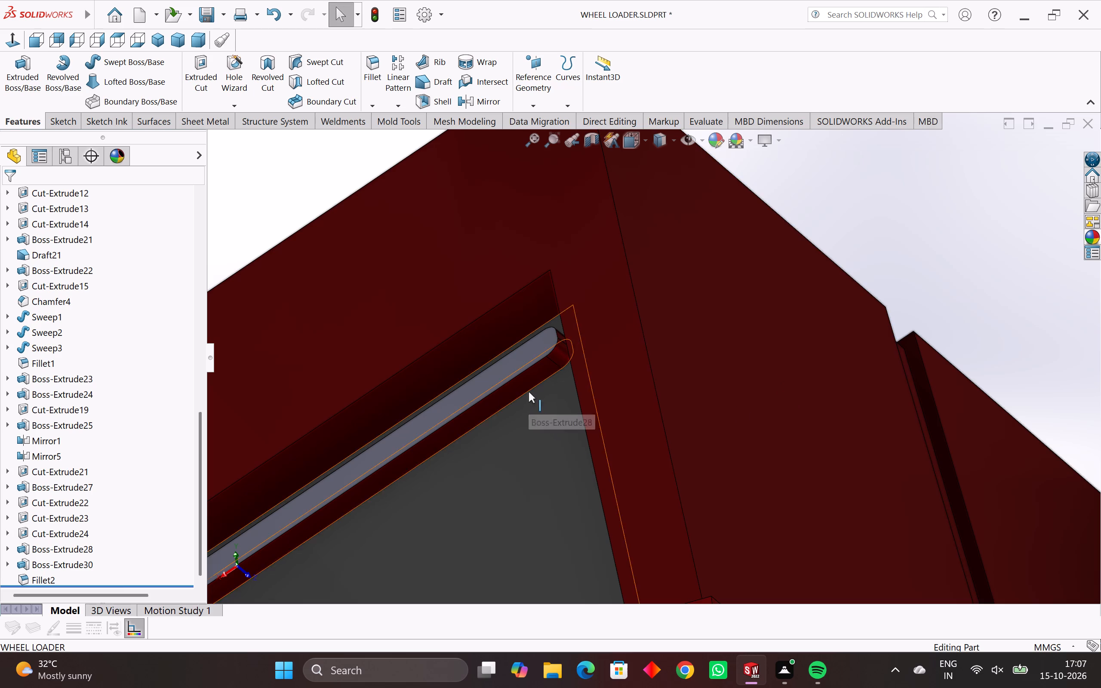
left_click(528, 381)
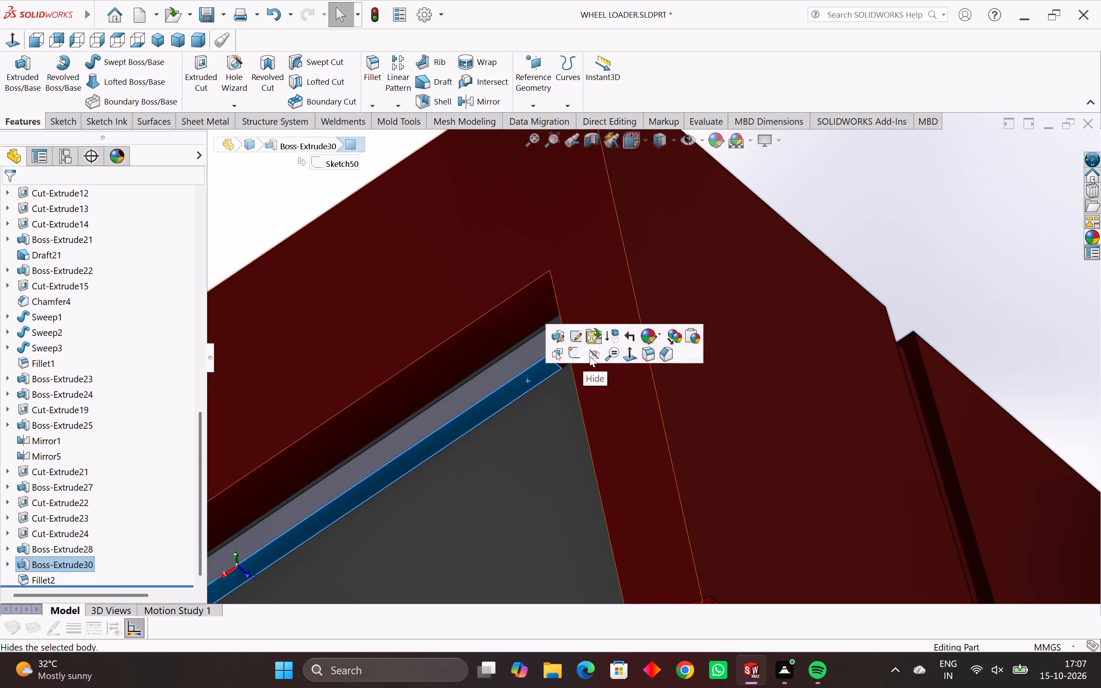
left_click(644, 336)
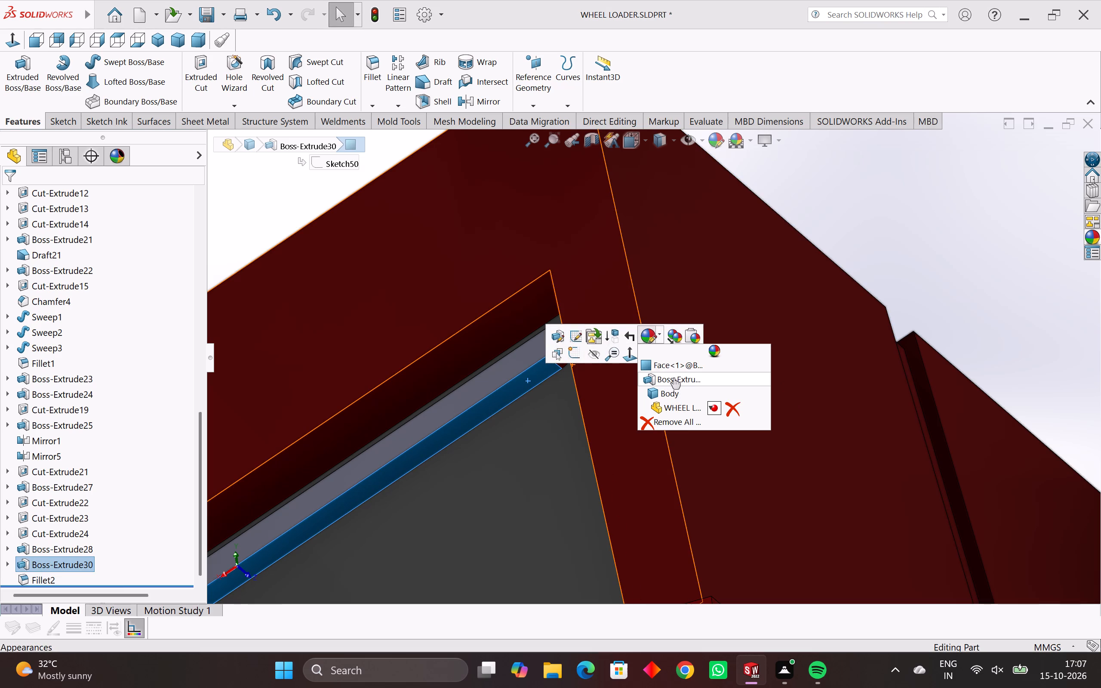
left_click(681, 383)
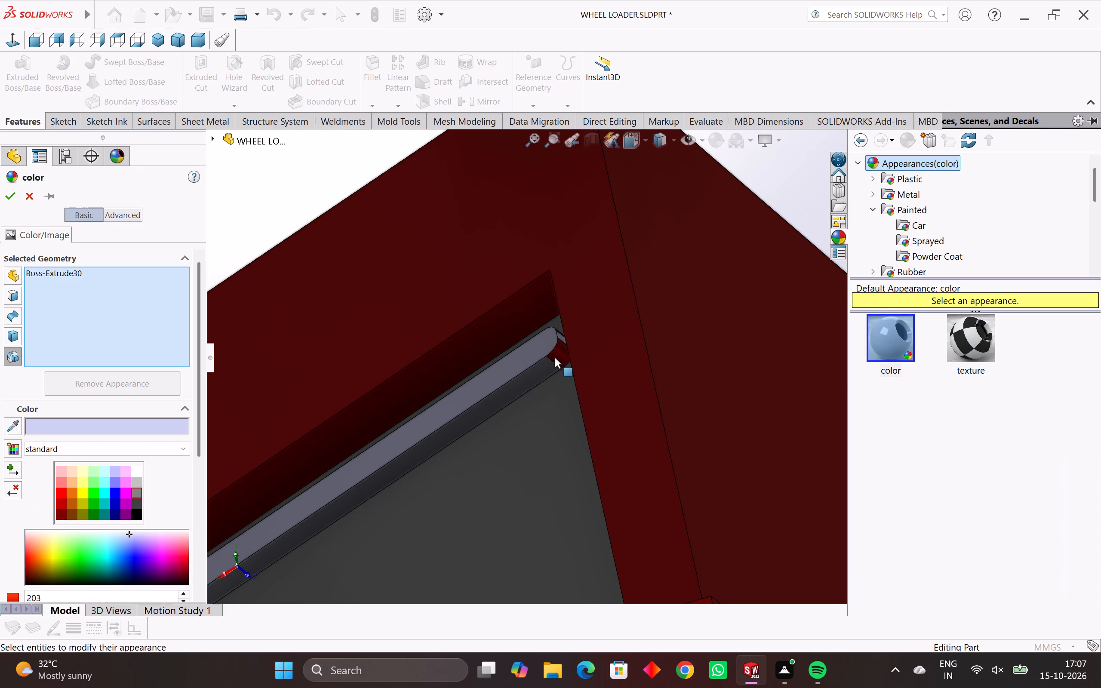
left_click(18, 193)
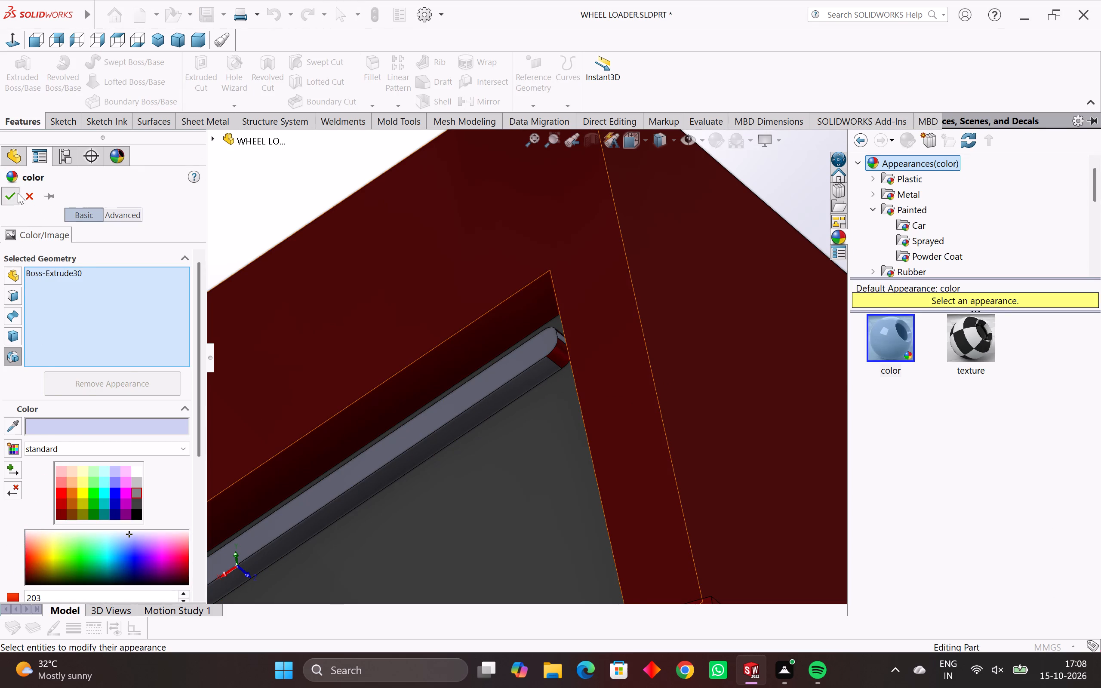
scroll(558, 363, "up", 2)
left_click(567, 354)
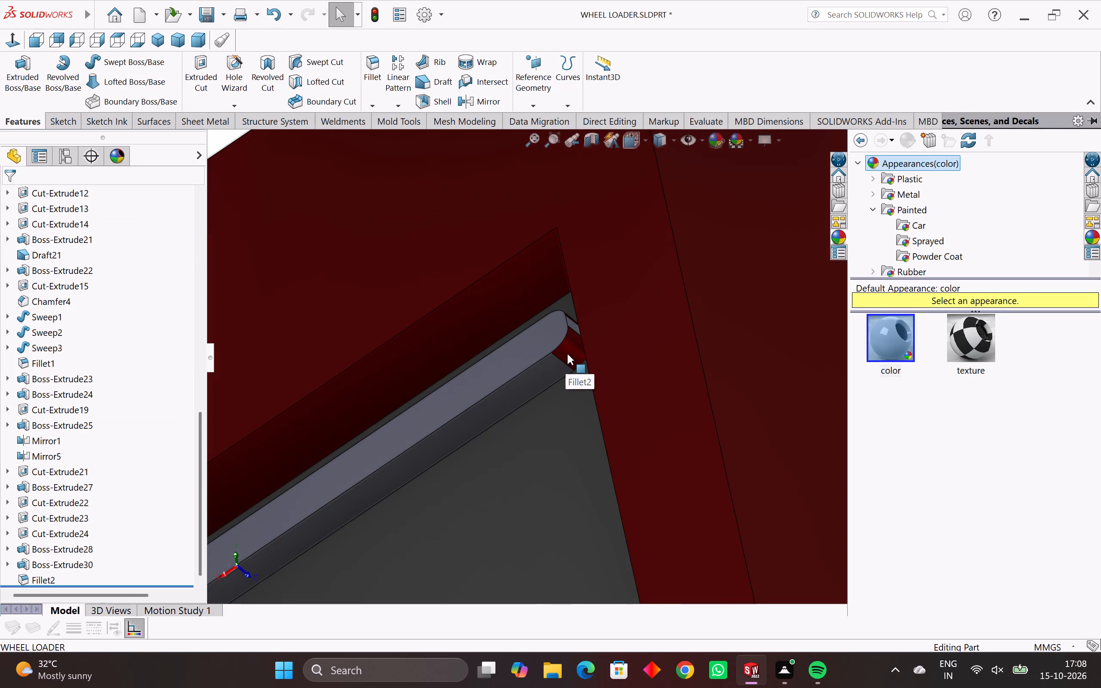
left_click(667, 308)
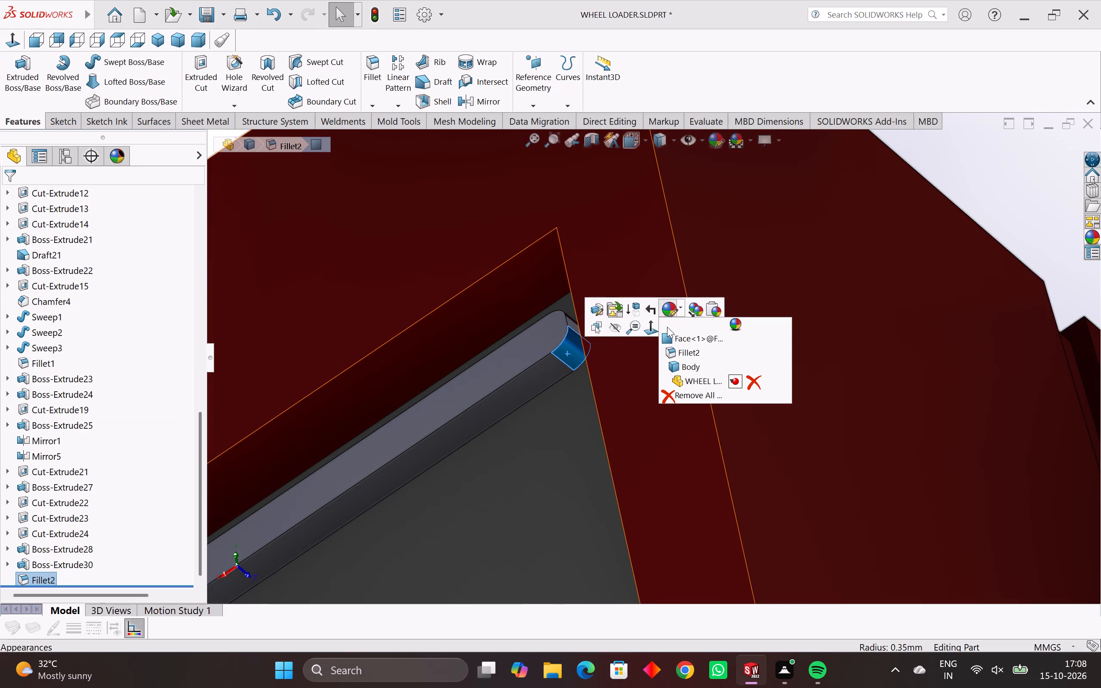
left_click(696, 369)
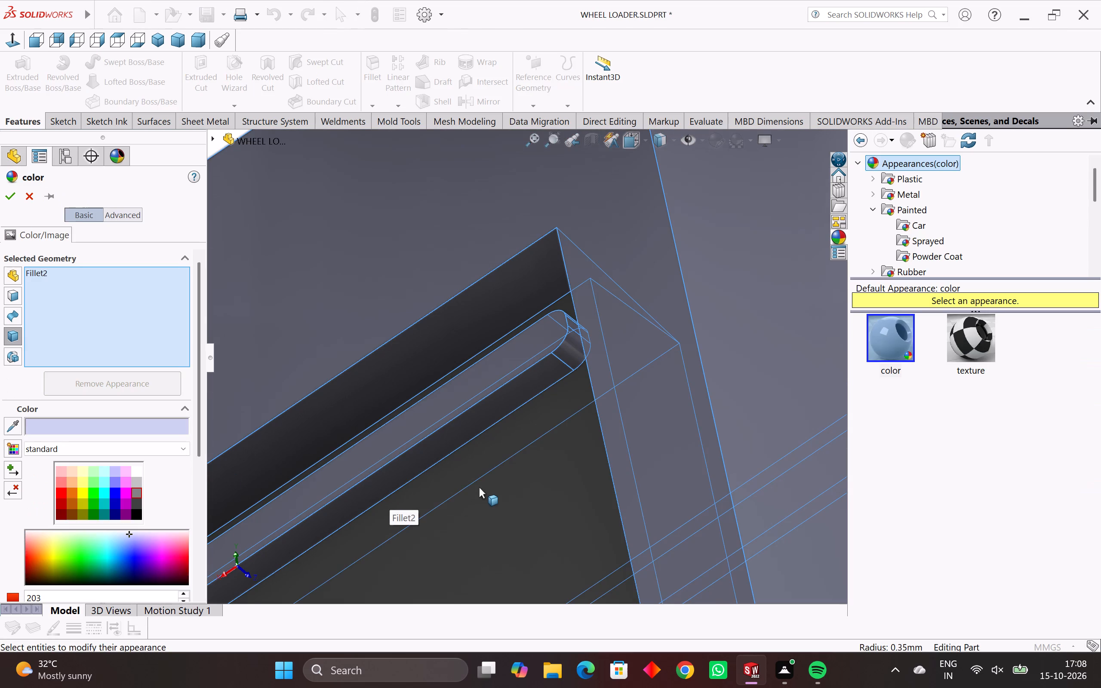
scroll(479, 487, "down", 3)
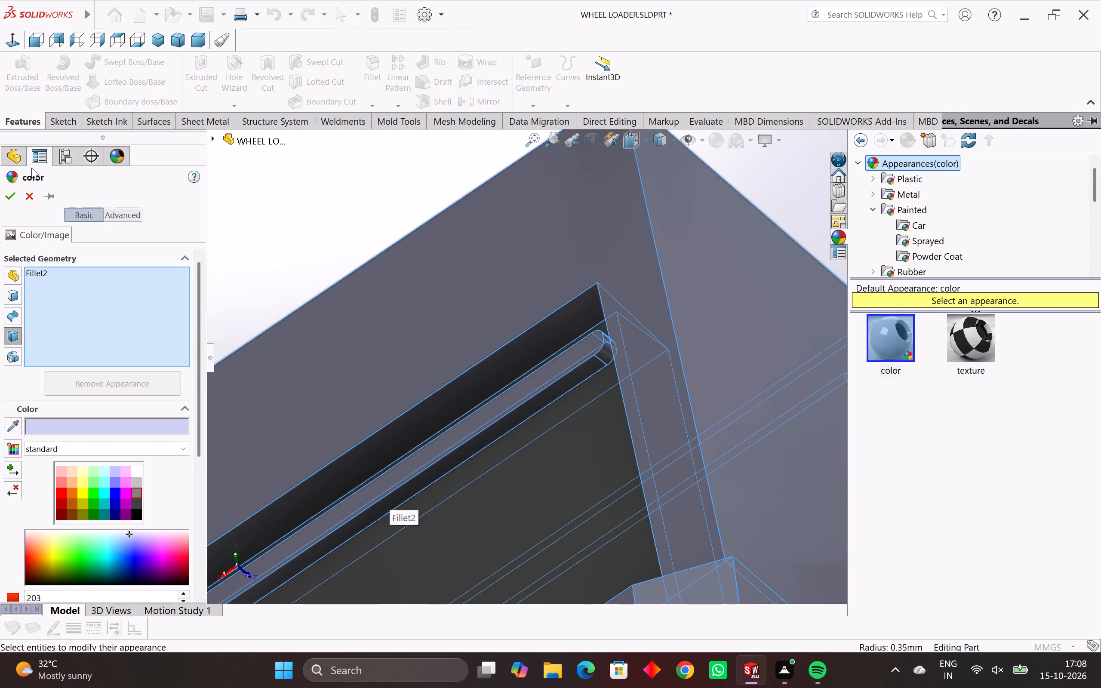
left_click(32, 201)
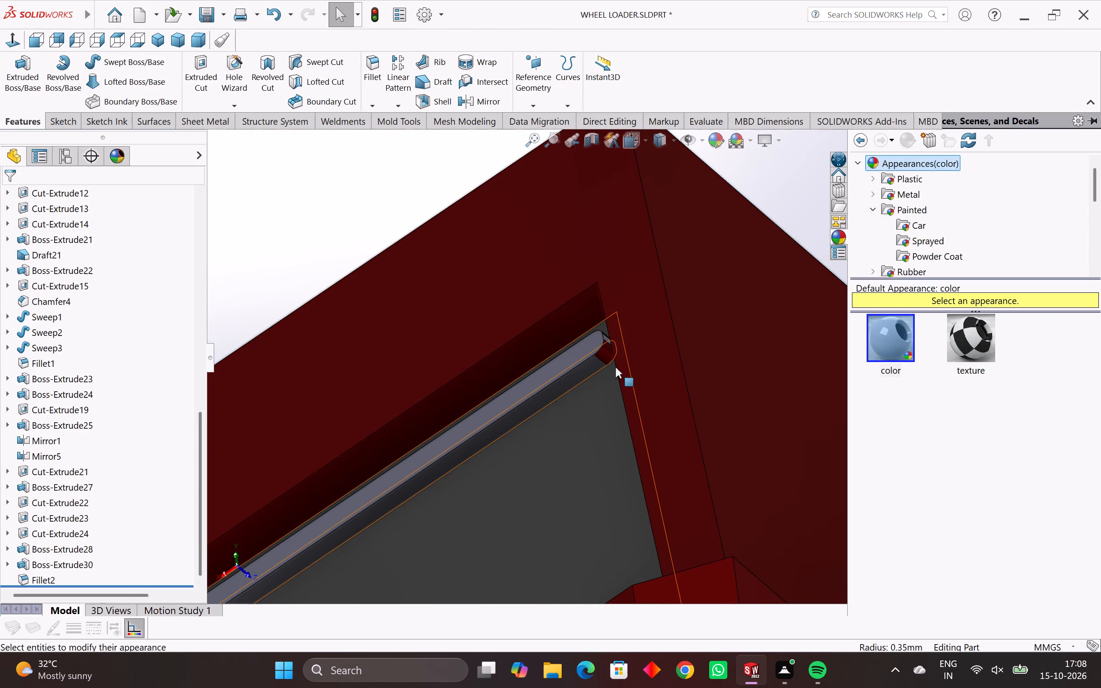
Apply the default "color" appearance to the fillet feature, Fillet2, that rounds the bar's corners.
left_click(606, 353)
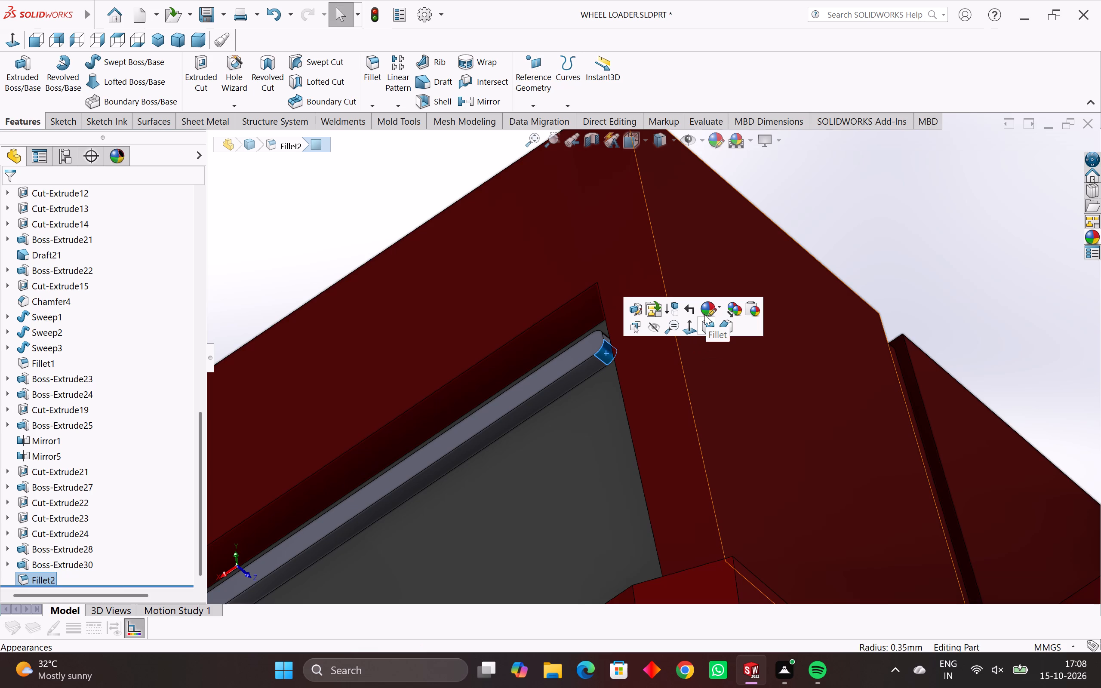
left_click(704, 309)
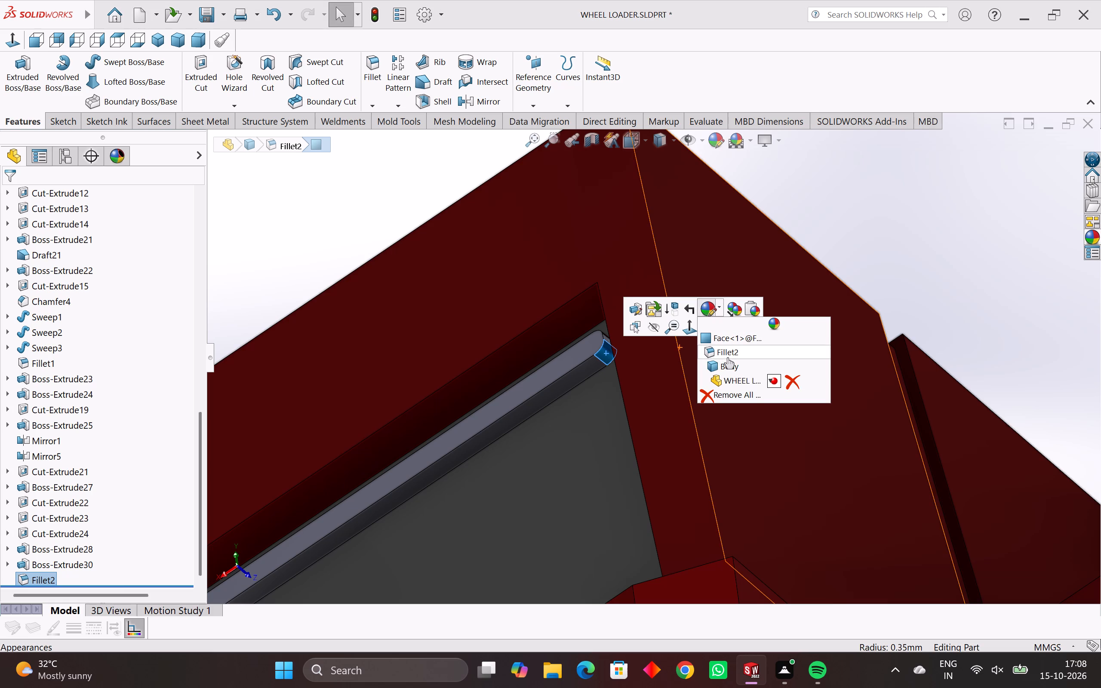
left_click(729, 357)
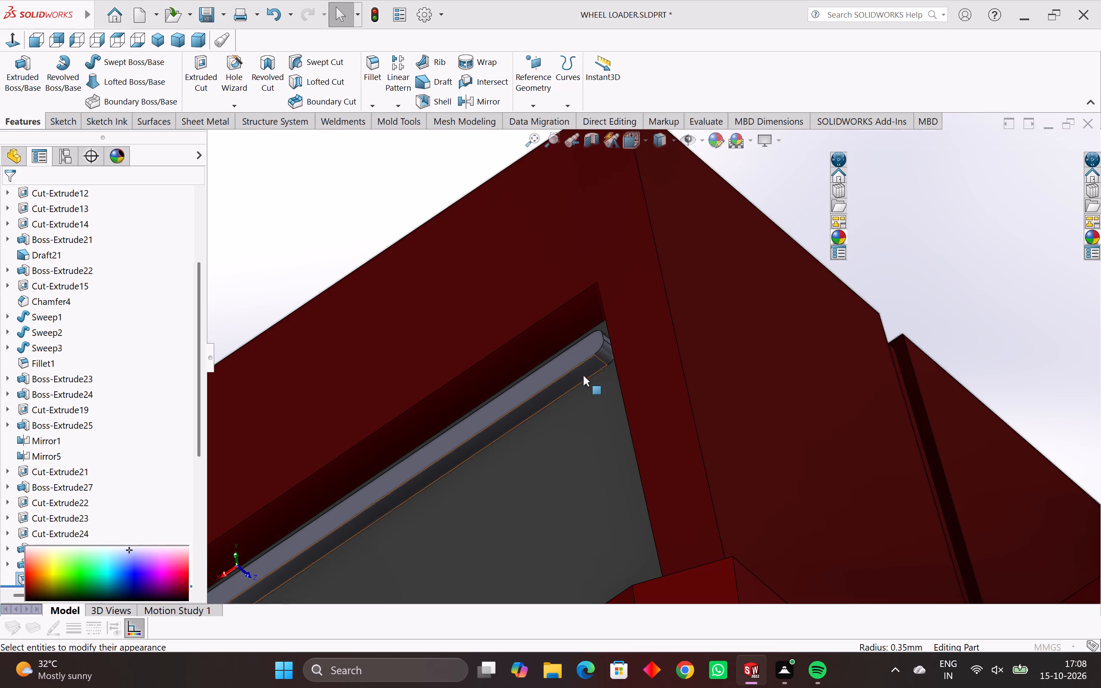
middle_click_drag(594, 374, 615, 572)
scroll(568, 416, "down", 4)
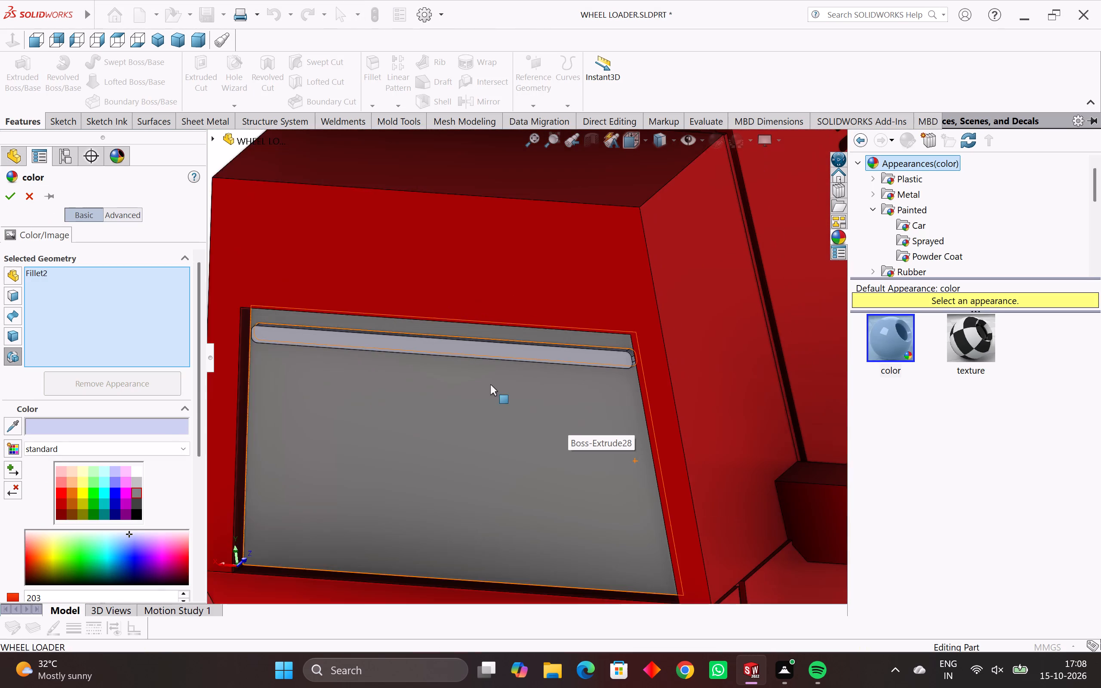
scroll(487, 383, "down", 4)
middle_click_drag(486, 383, 590, 428)
scroll(557, 398, "up", 8)
middle_click_drag(584, 316, 533, 260)
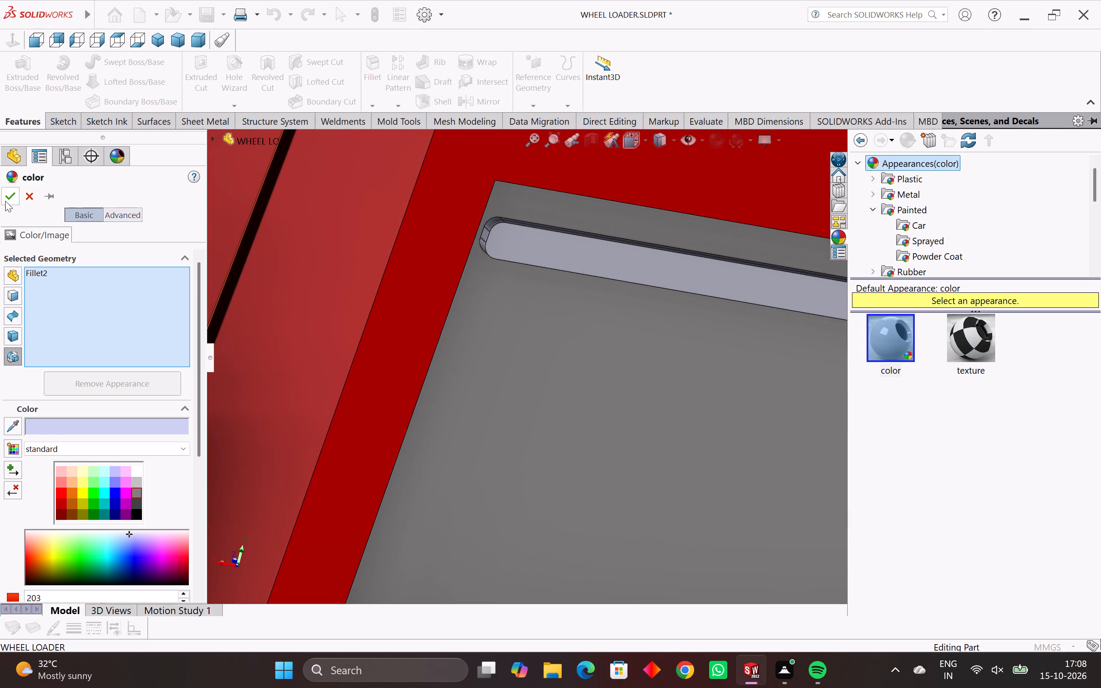
left_click(5, 201)
Examine the recoloured bar on the hood's rear panel and check the length of the grey panel's sloping +X side edge.
scroll(452, 405, "down", 10)
middle_click_drag(452, 412, 541, 448)
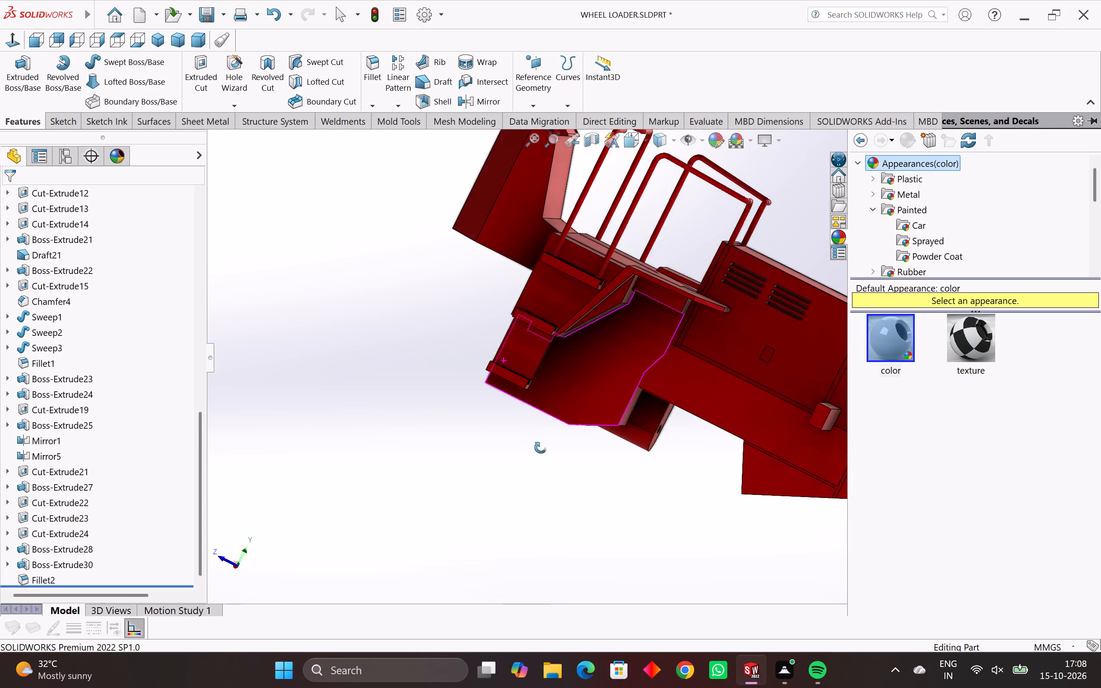
middle_click_drag(541, 448, 532, 504)
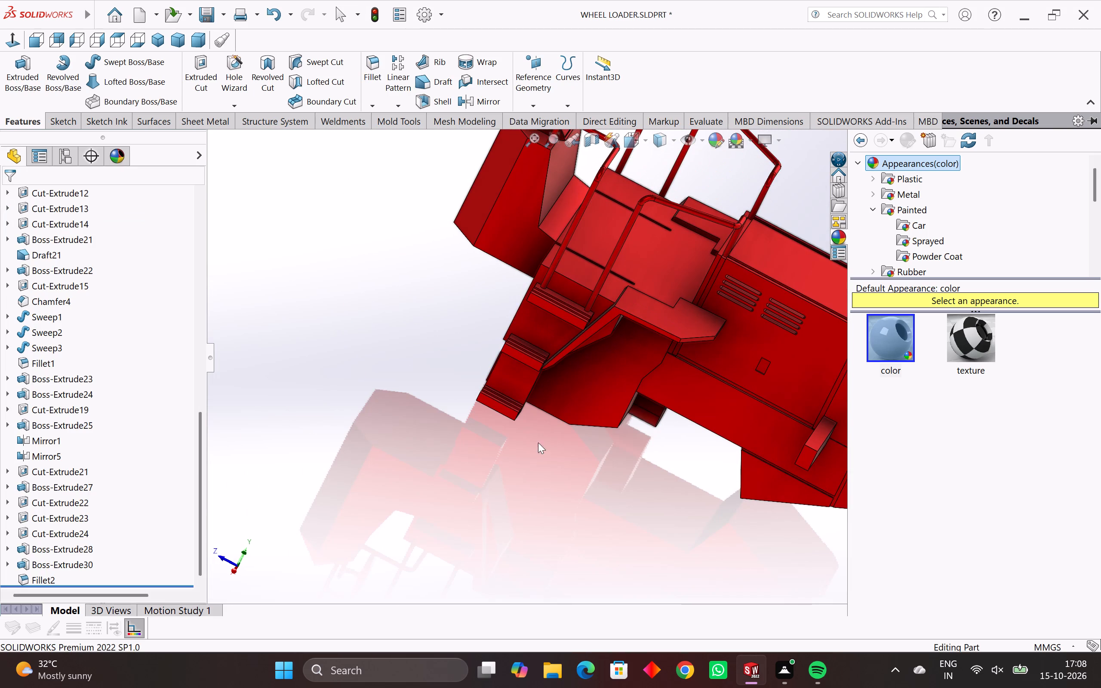
middle_click_drag(704, 379, 560, 359)
scroll(609, 385, "up", 9)
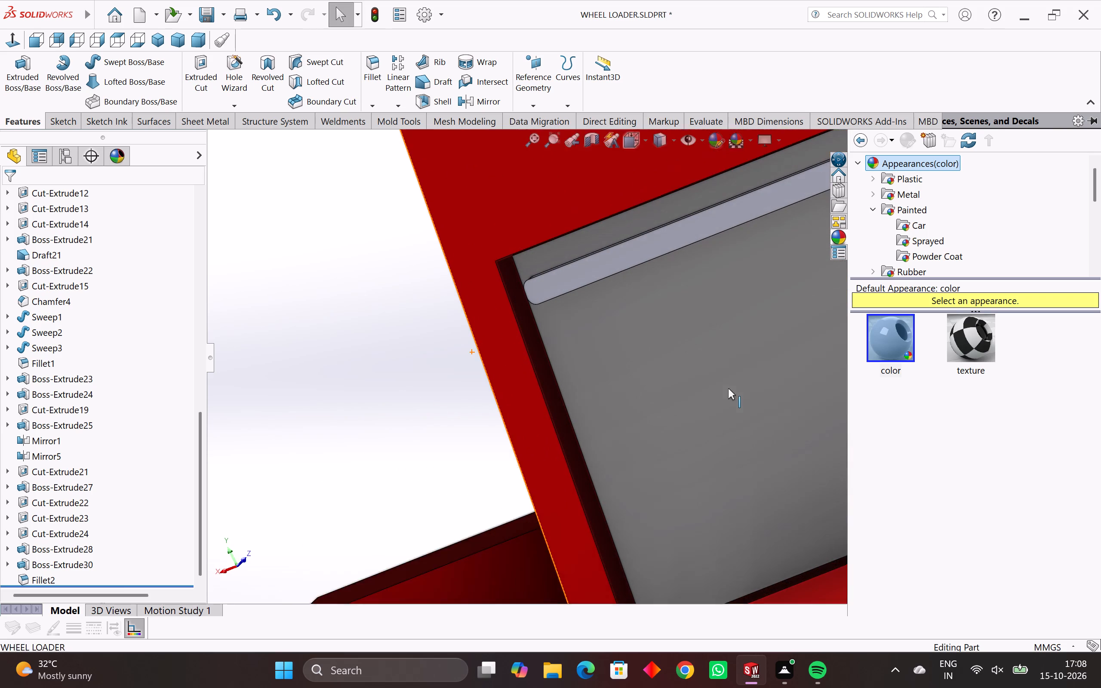
scroll(606, 391, "up", 4)
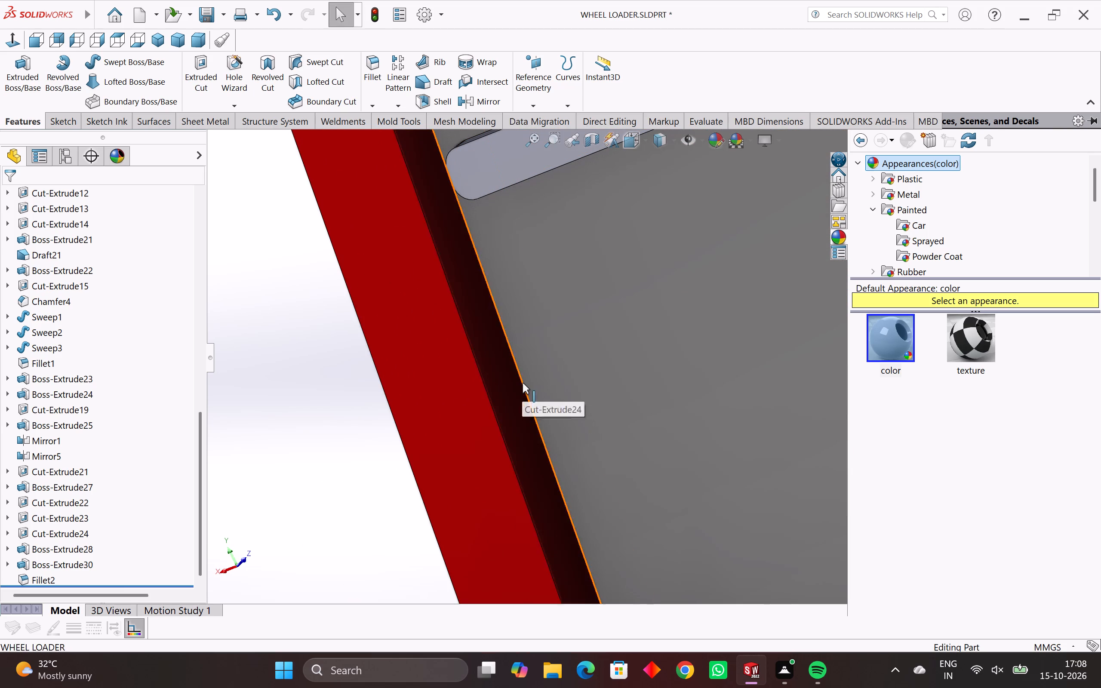
left_click(527, 392)
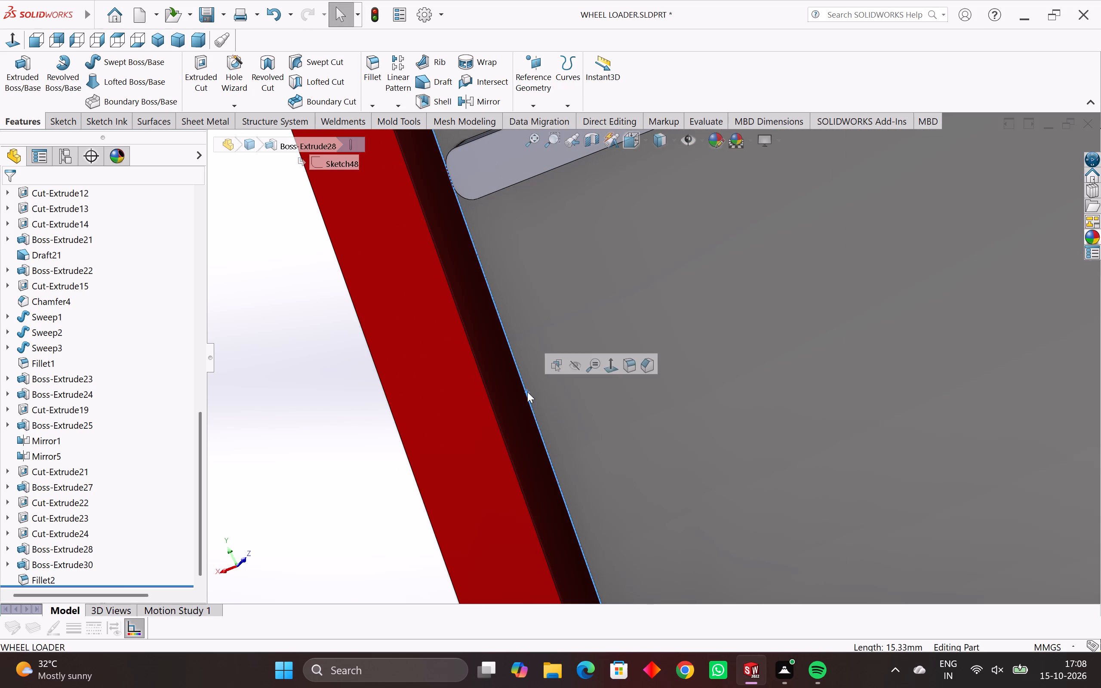
scroll(527, 392, "down", 7)
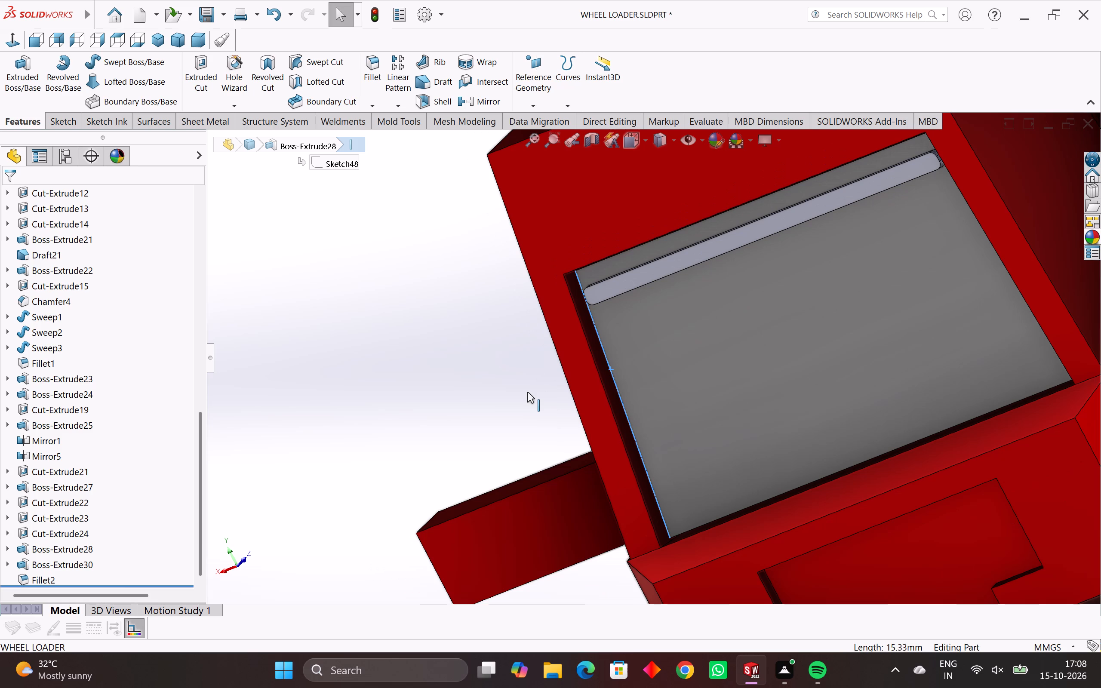
left_click(481, 393)
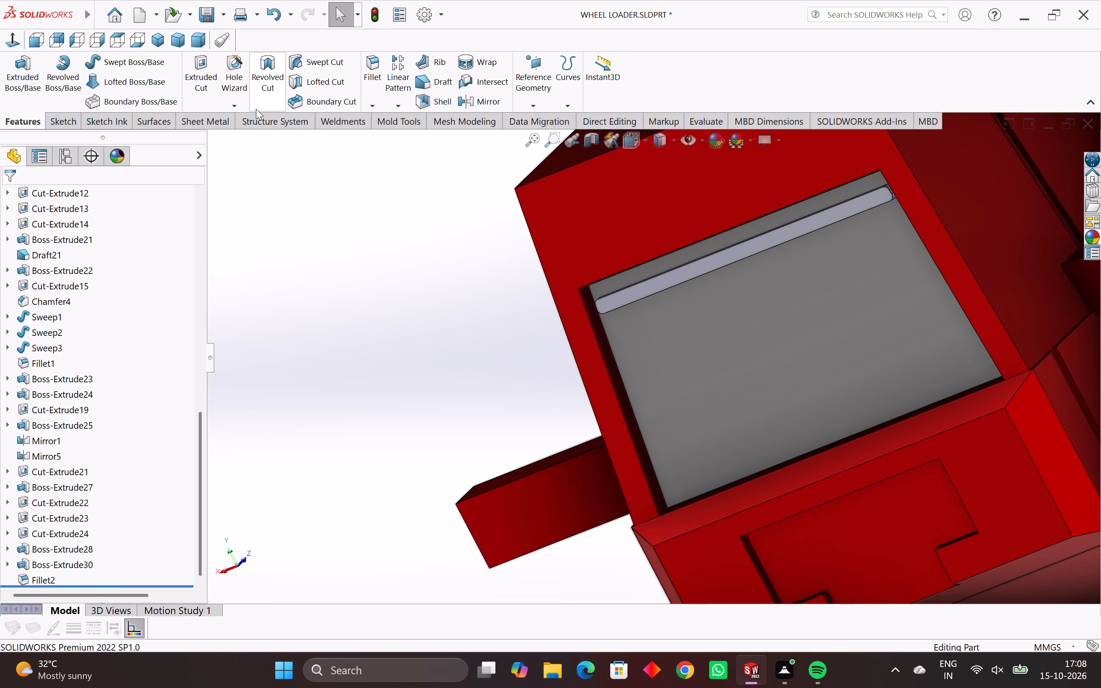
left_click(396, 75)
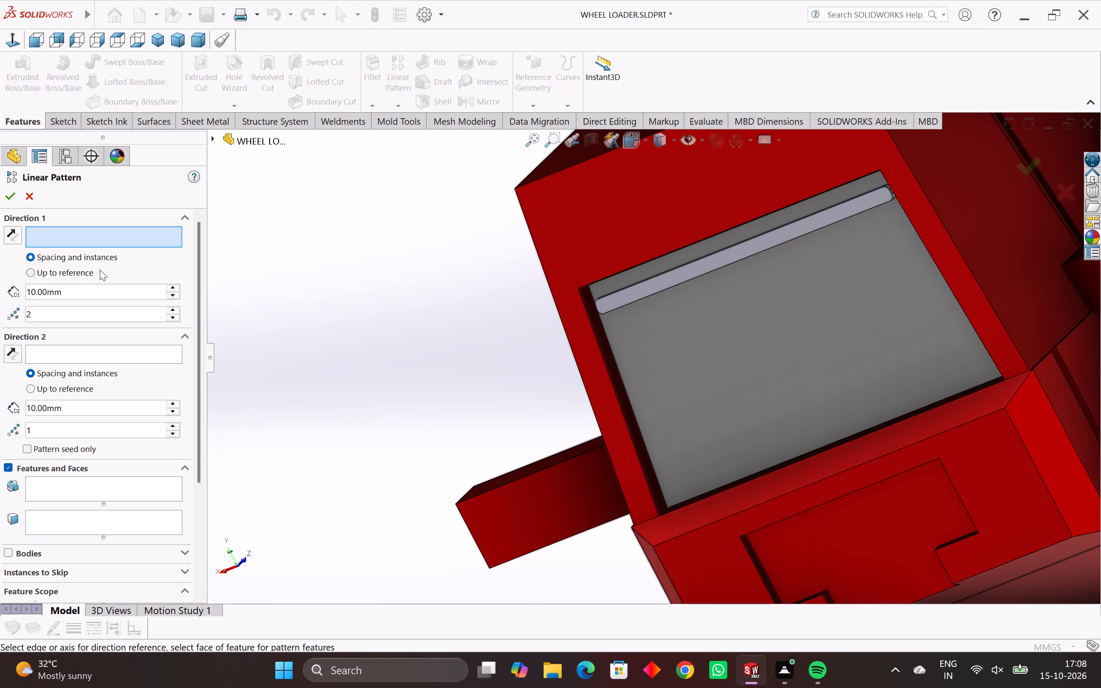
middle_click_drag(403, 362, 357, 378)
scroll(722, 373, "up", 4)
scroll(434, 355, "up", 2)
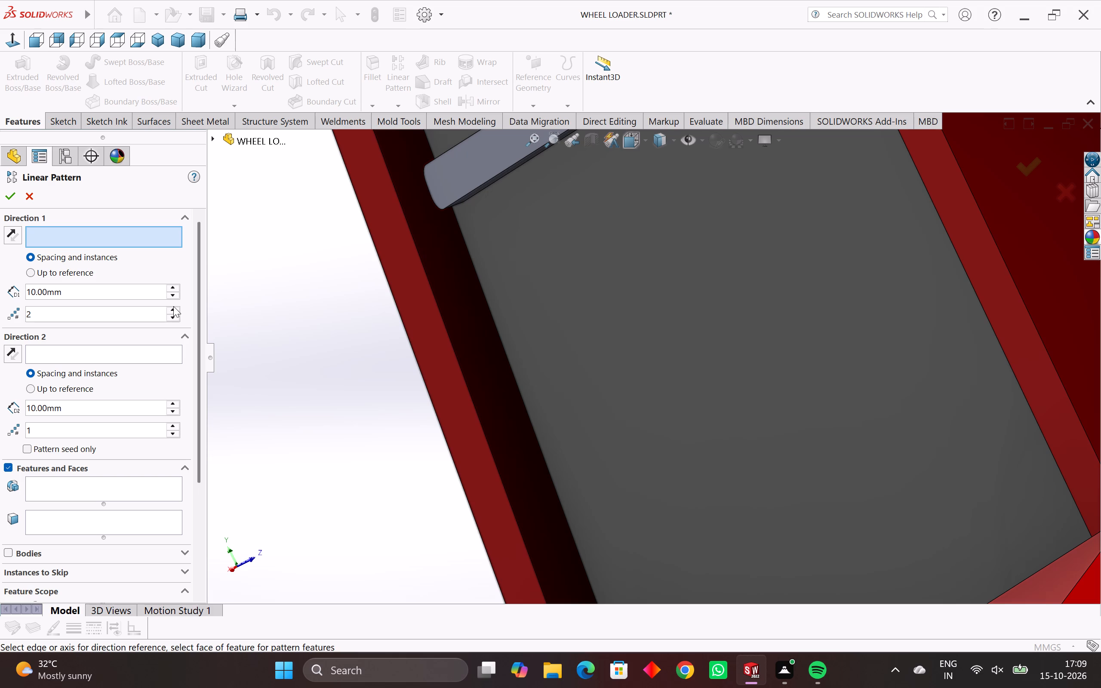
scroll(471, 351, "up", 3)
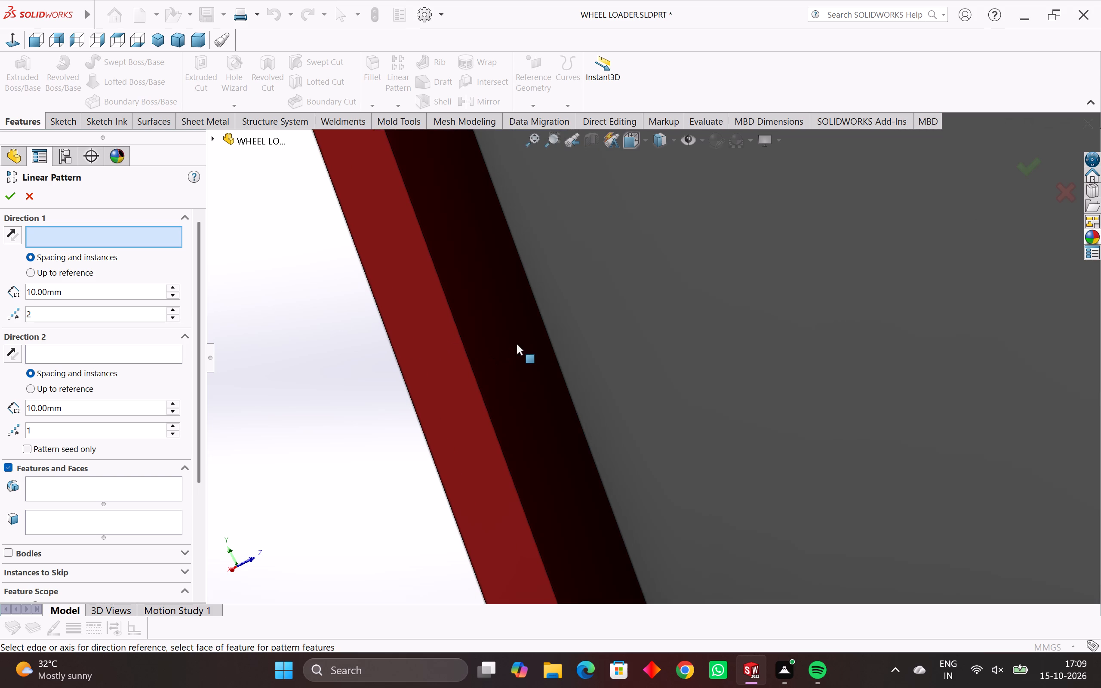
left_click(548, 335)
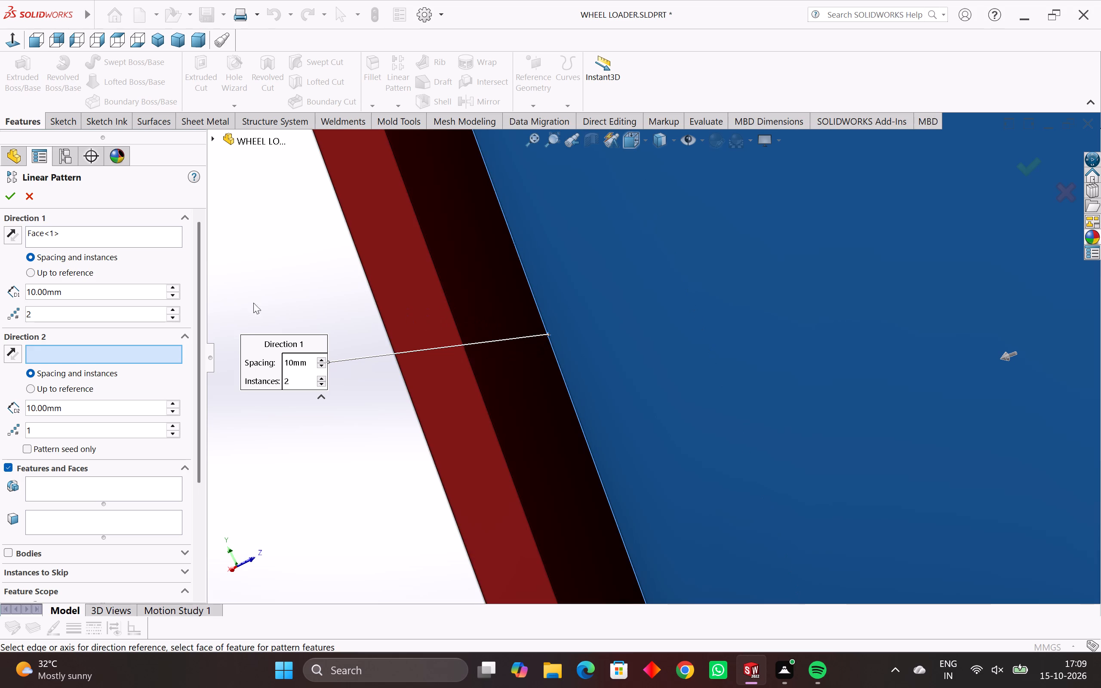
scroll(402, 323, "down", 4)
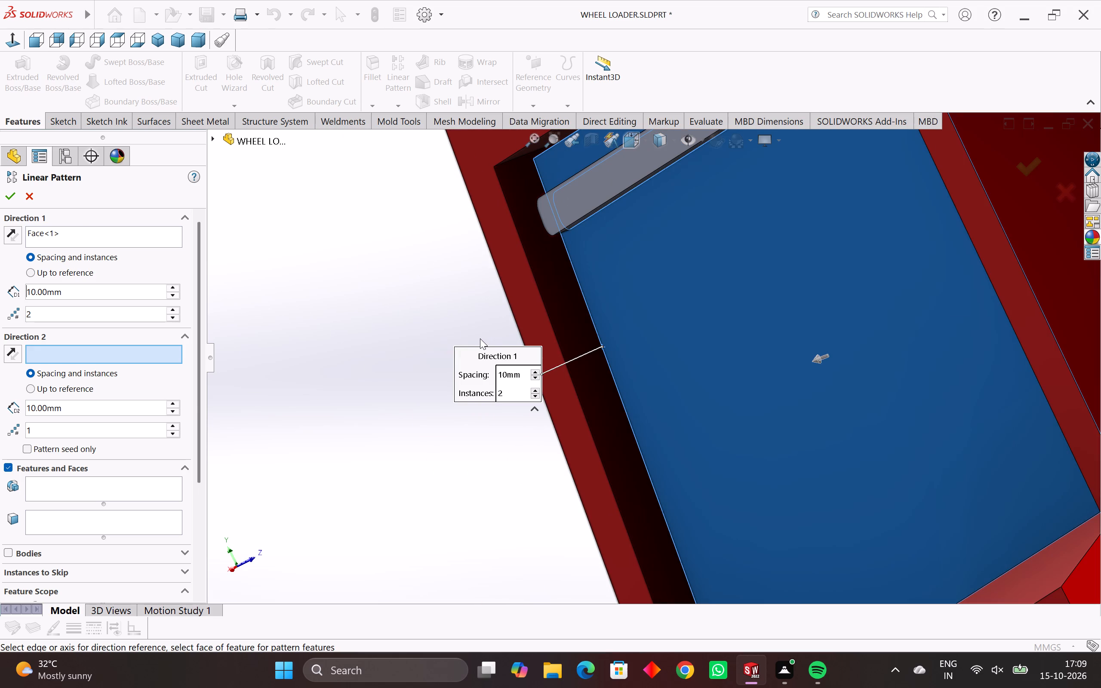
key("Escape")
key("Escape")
Set up a linear pattern along the grey panel's sloping side edge with 2.5 mm spacing and 6 instances.
left_click(404, 74)
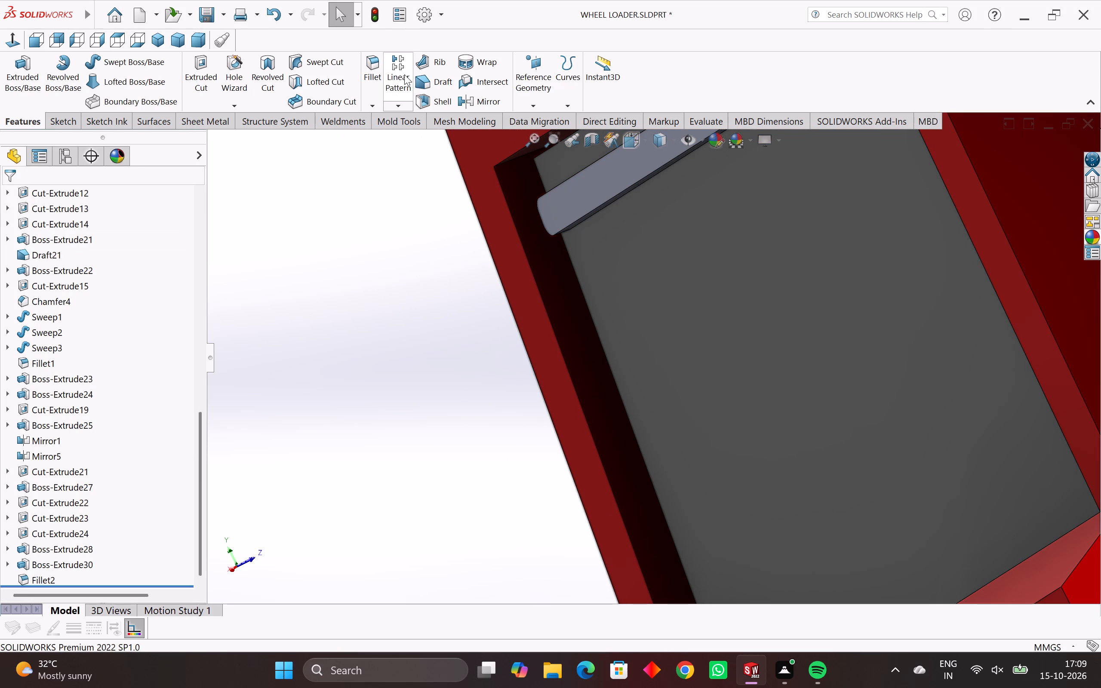
left_click(106, 240)
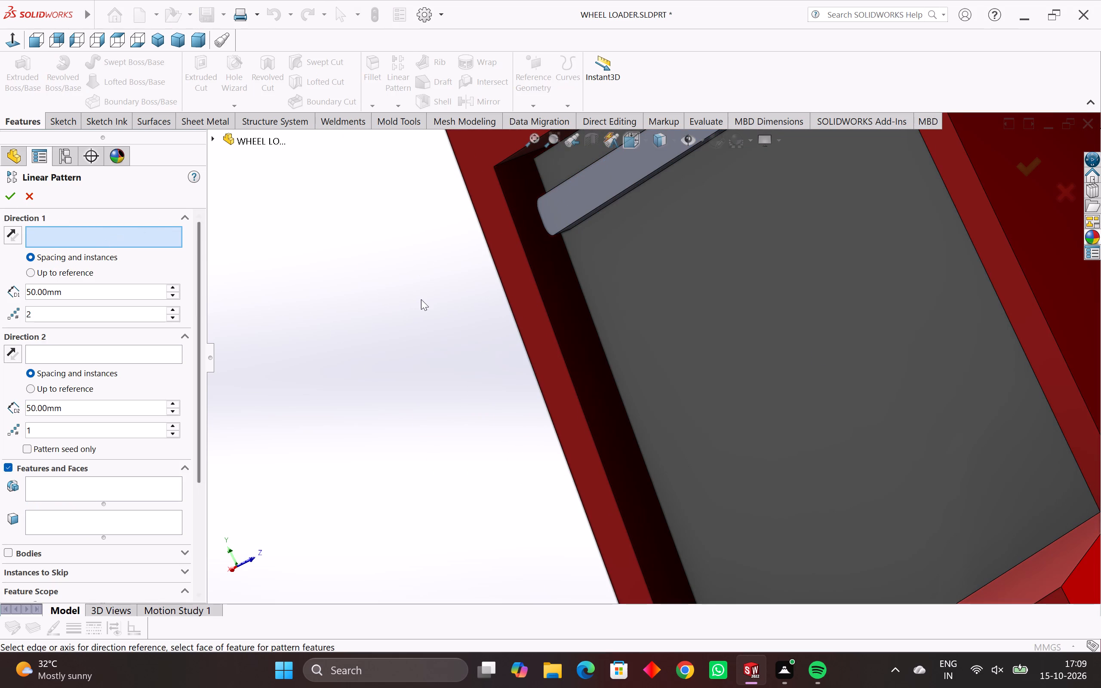
middle_click_drag(566, 363, 543, 376)
scroll(604, 365, "up", 4)
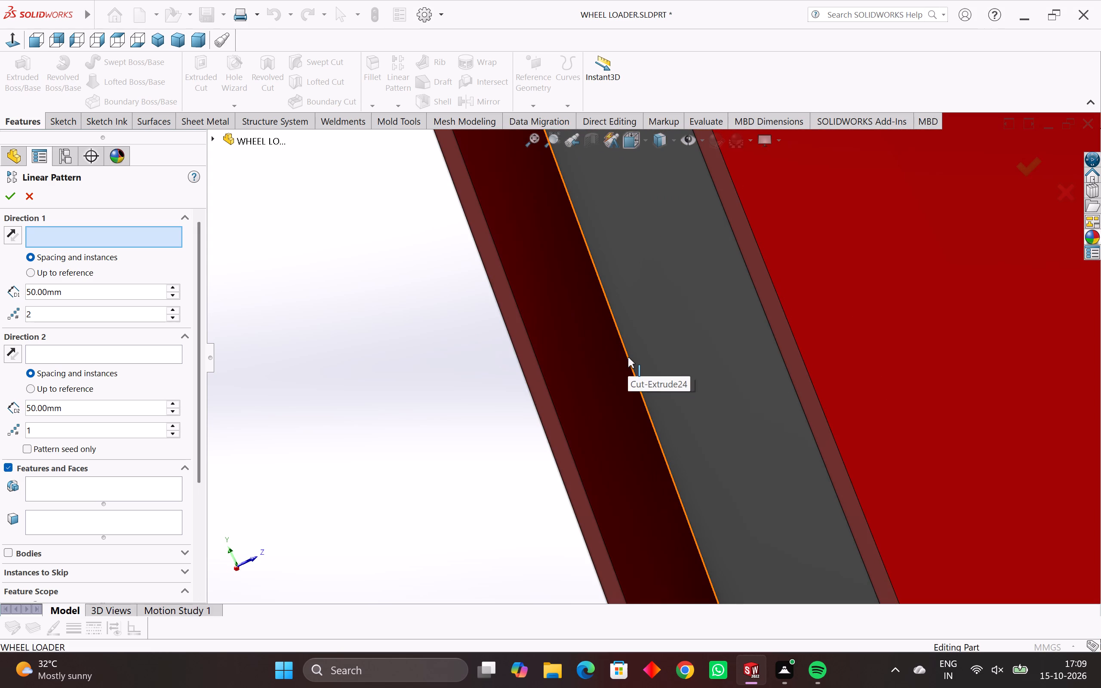
left_click(628, 357)
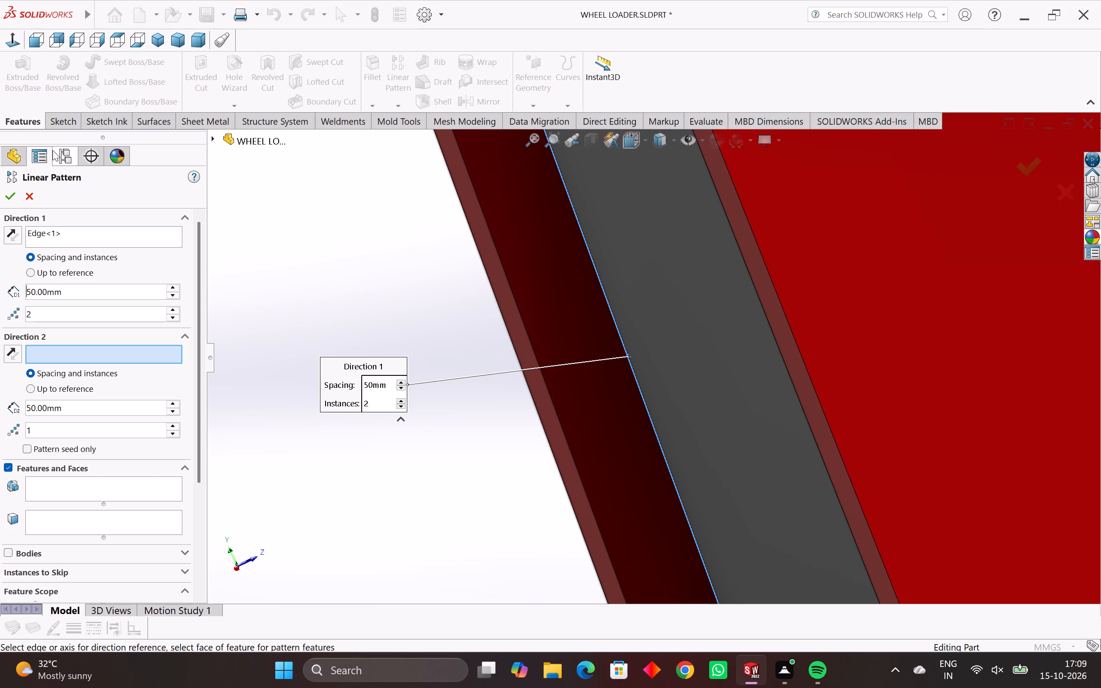
left_click_drag(80, 294, 0, 292)
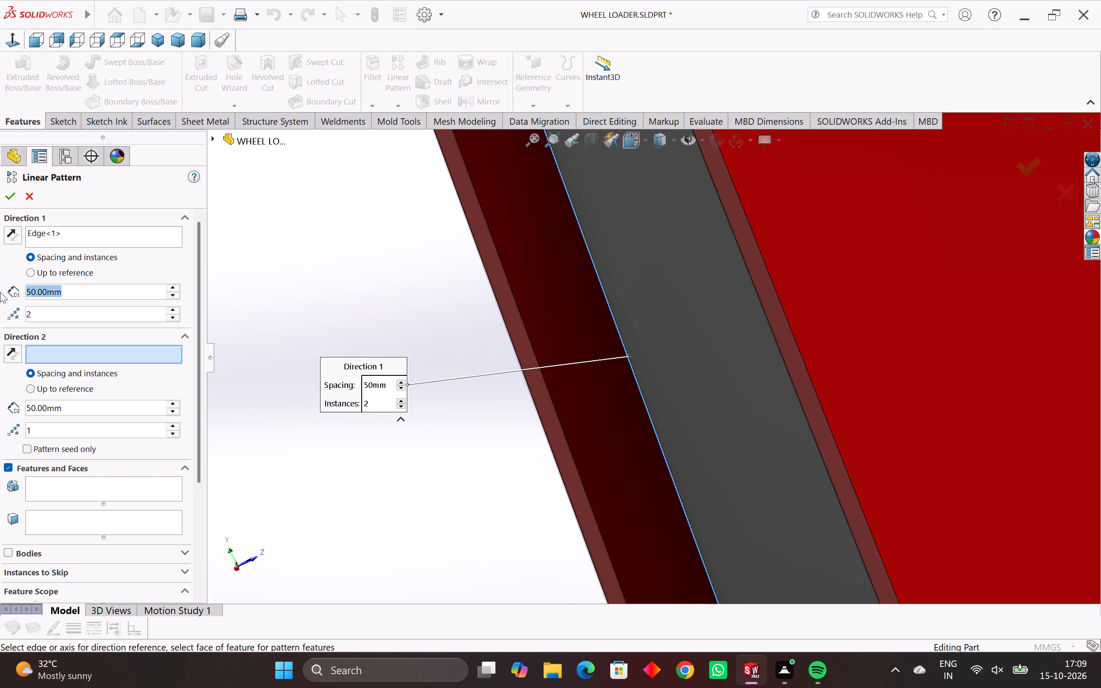
key("2")
type(".5")
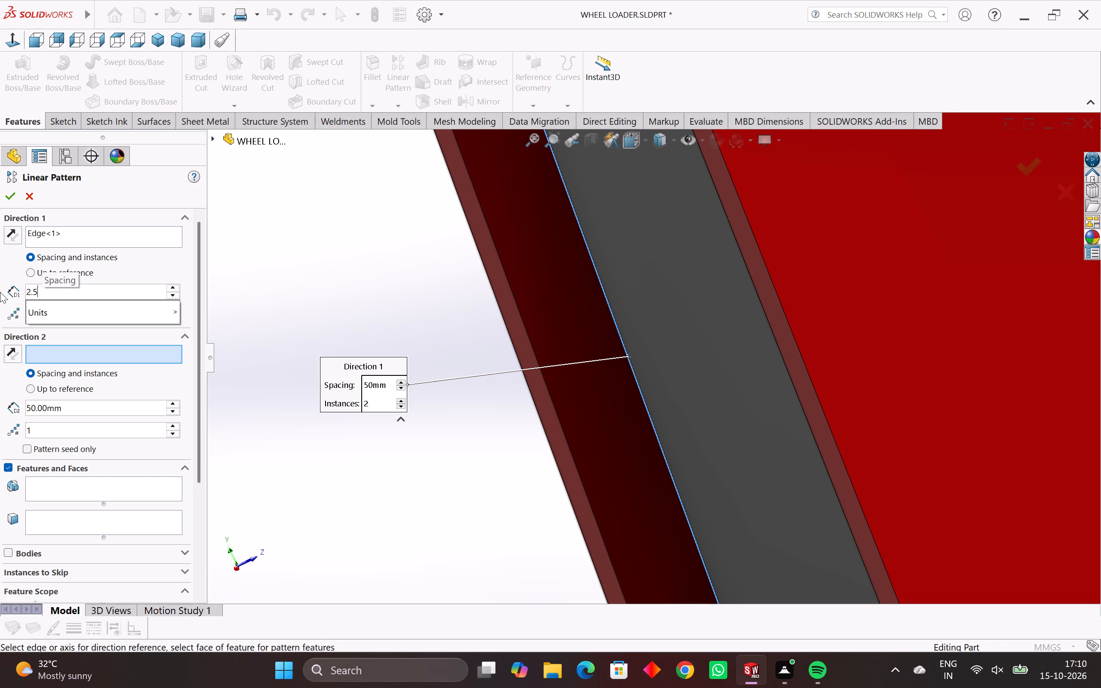
key("Return")
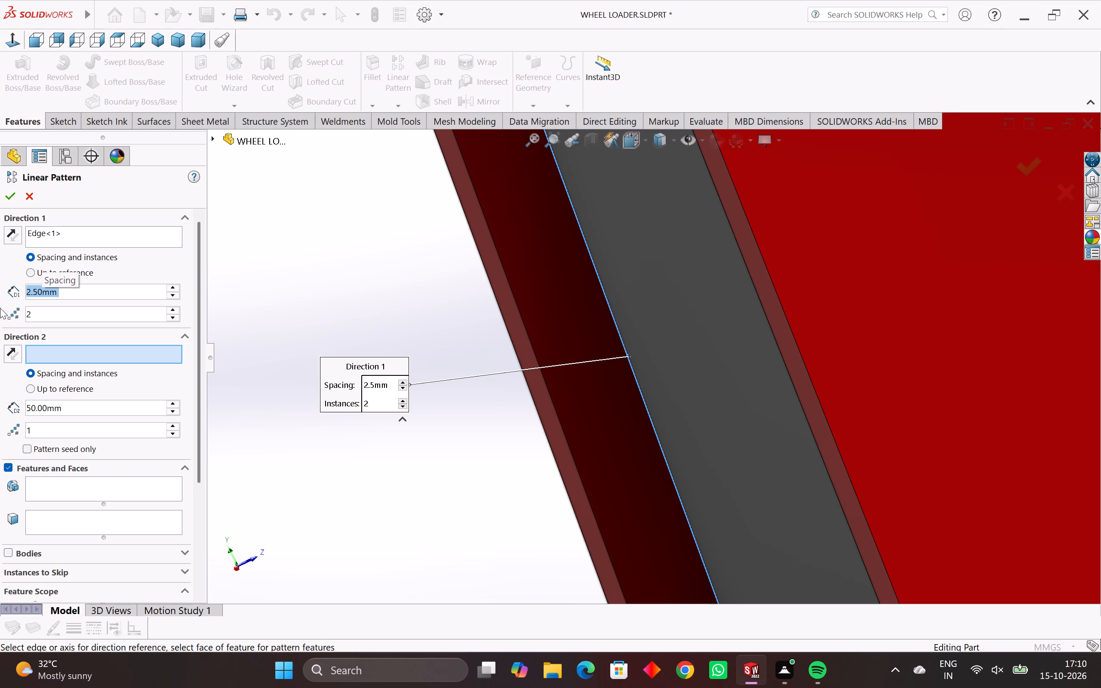
left_click_drag(50, 315, 0, 315)
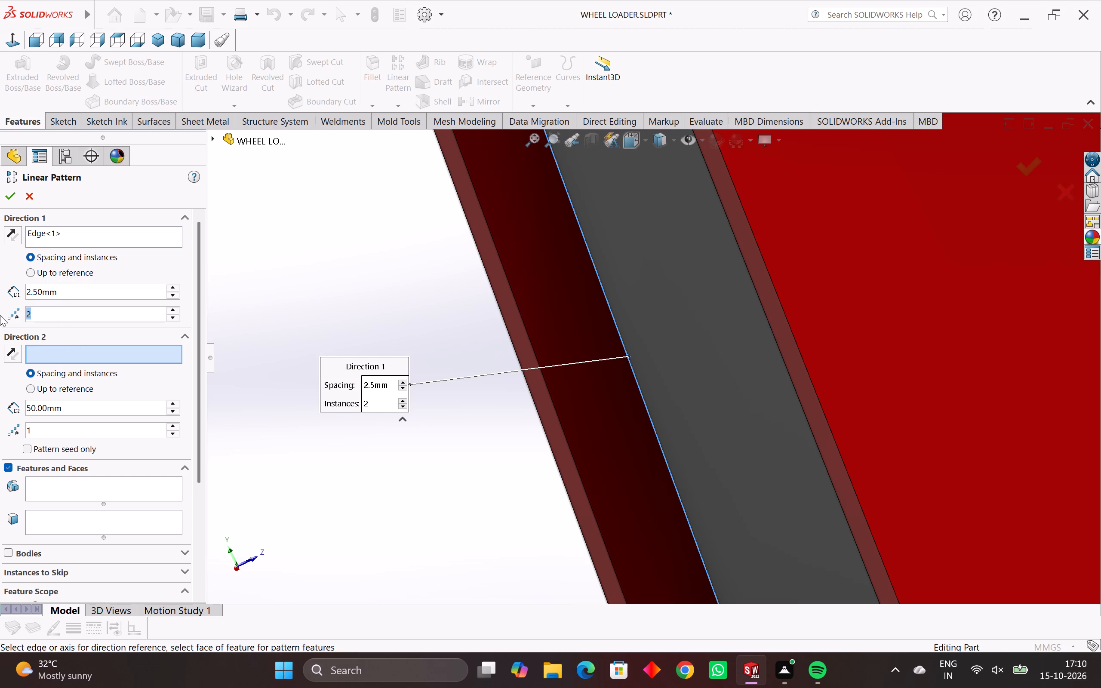
key("6")
key("Return")
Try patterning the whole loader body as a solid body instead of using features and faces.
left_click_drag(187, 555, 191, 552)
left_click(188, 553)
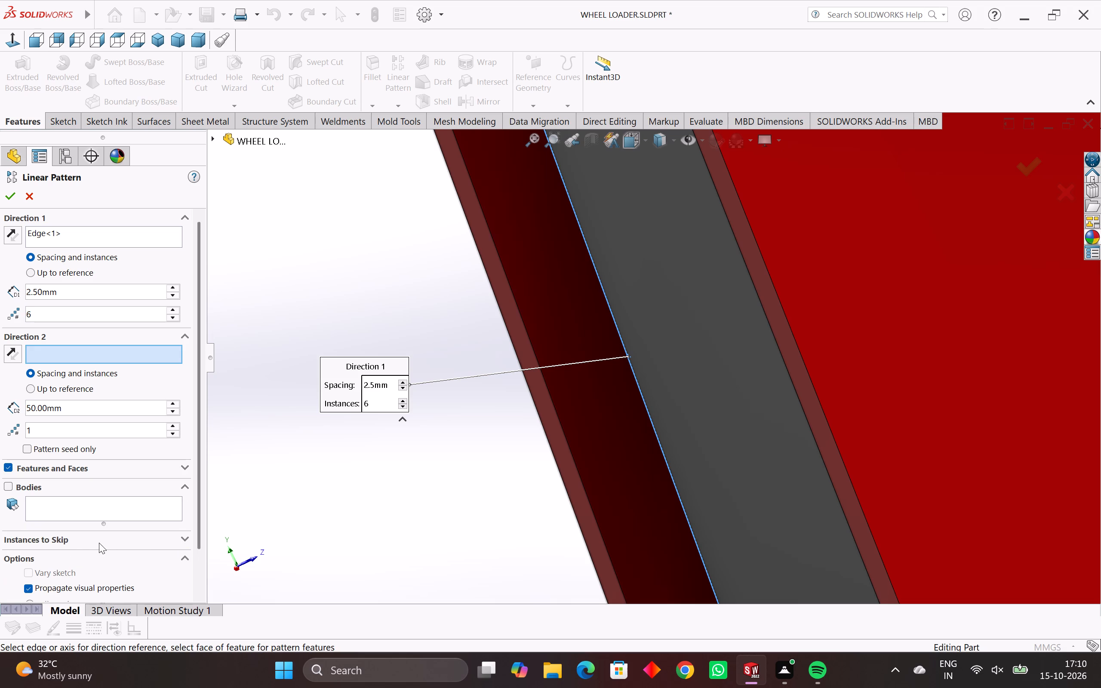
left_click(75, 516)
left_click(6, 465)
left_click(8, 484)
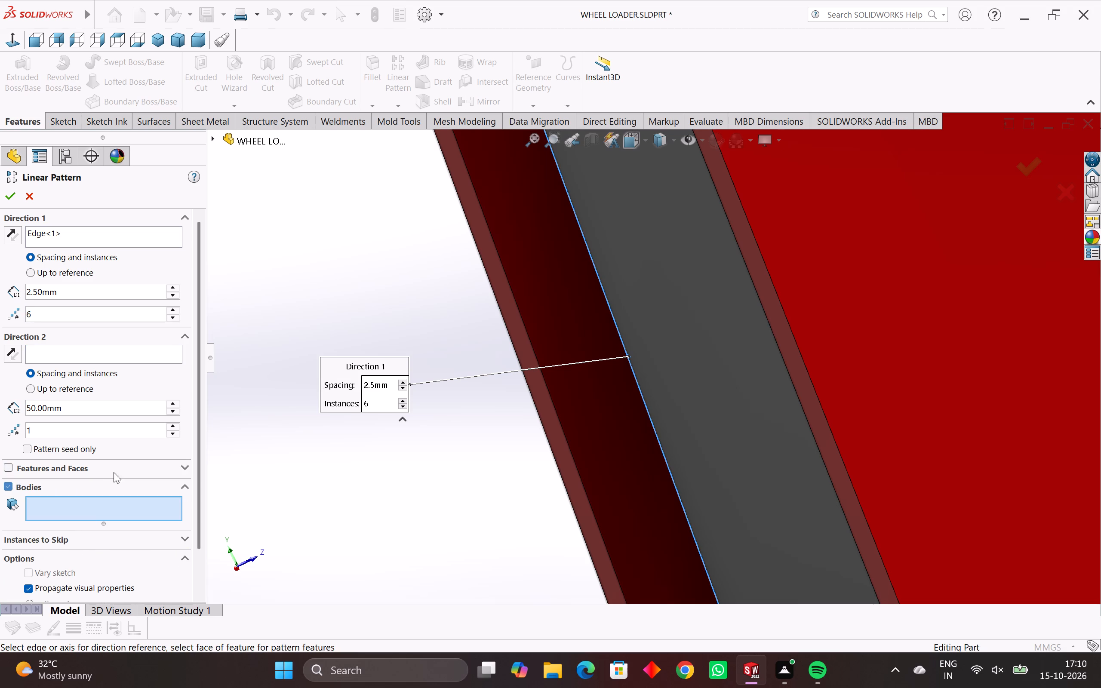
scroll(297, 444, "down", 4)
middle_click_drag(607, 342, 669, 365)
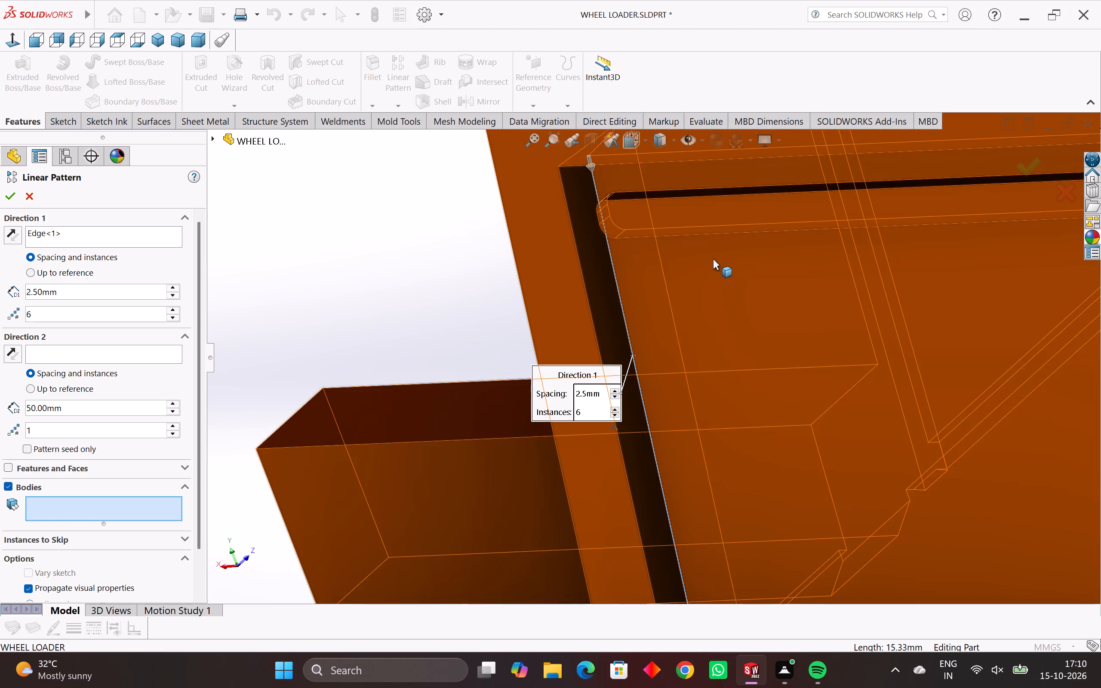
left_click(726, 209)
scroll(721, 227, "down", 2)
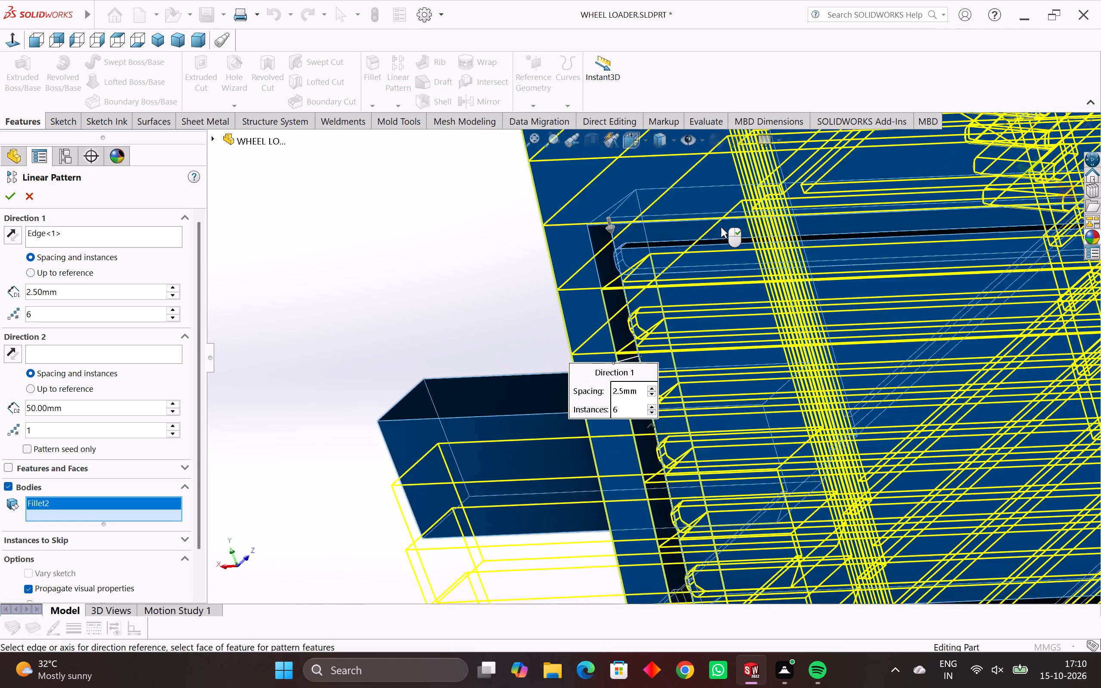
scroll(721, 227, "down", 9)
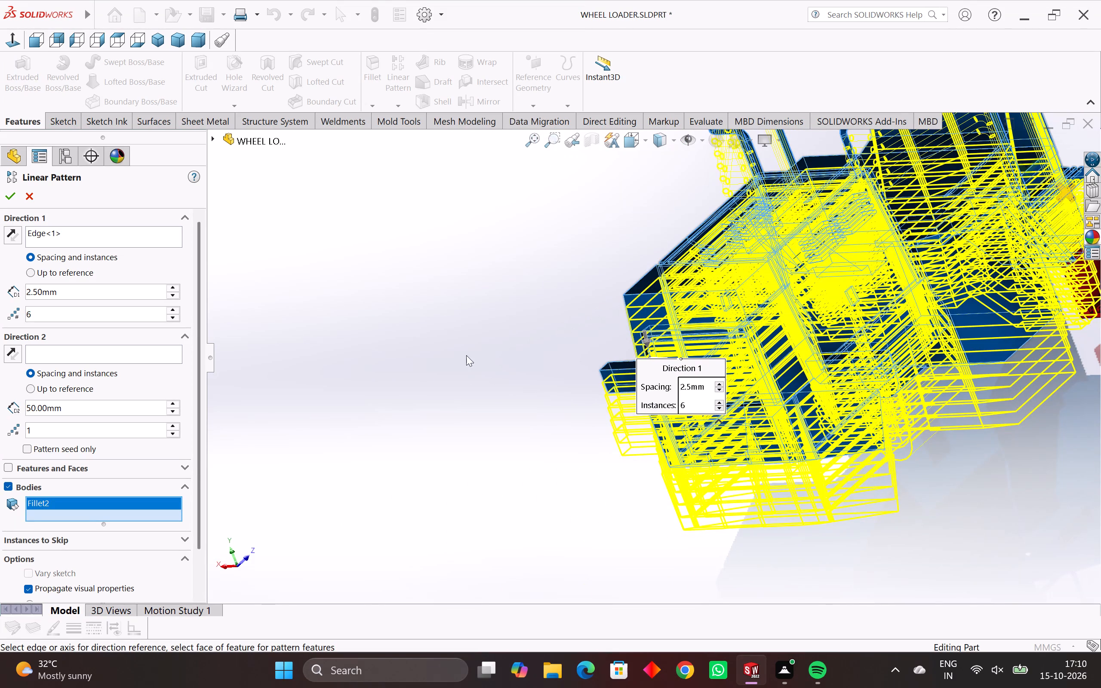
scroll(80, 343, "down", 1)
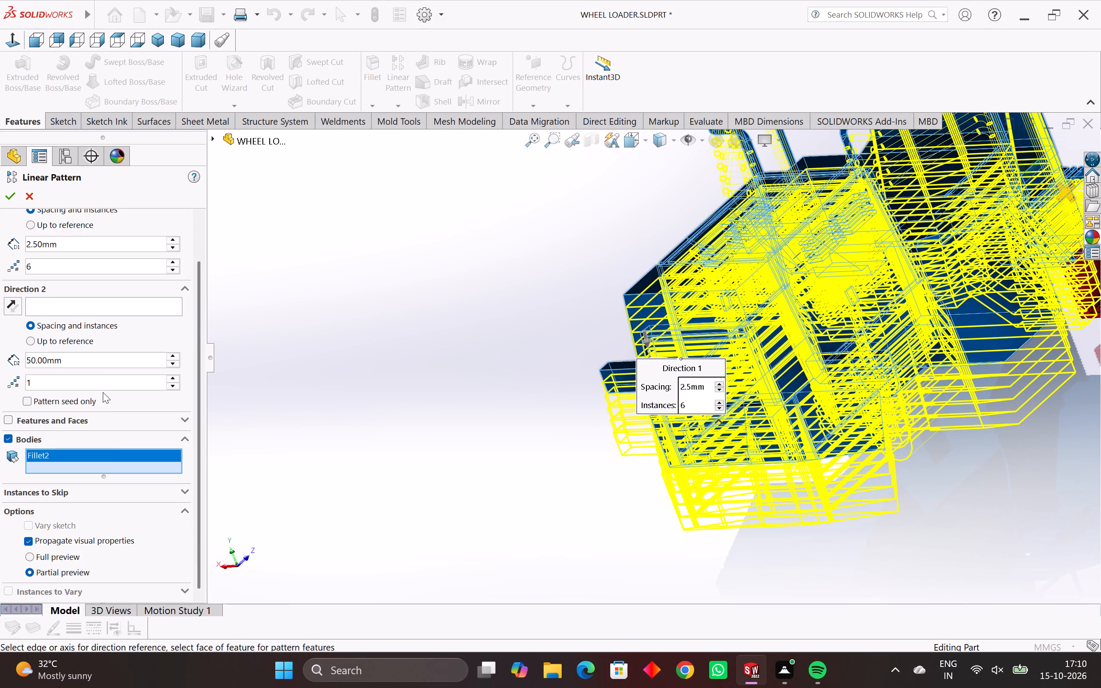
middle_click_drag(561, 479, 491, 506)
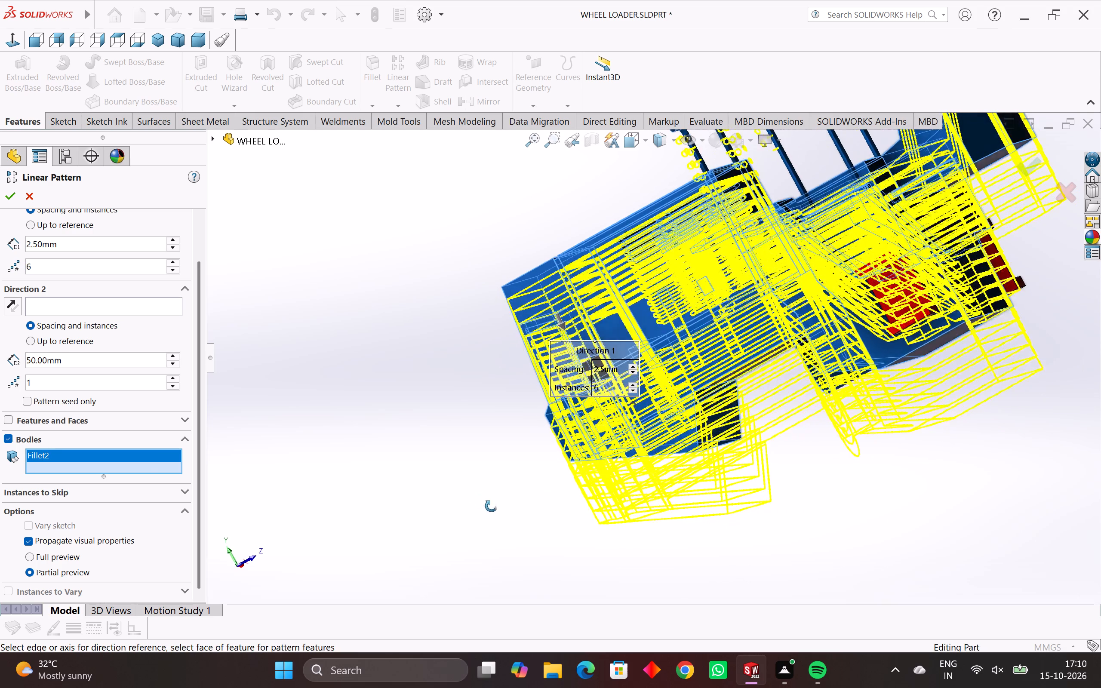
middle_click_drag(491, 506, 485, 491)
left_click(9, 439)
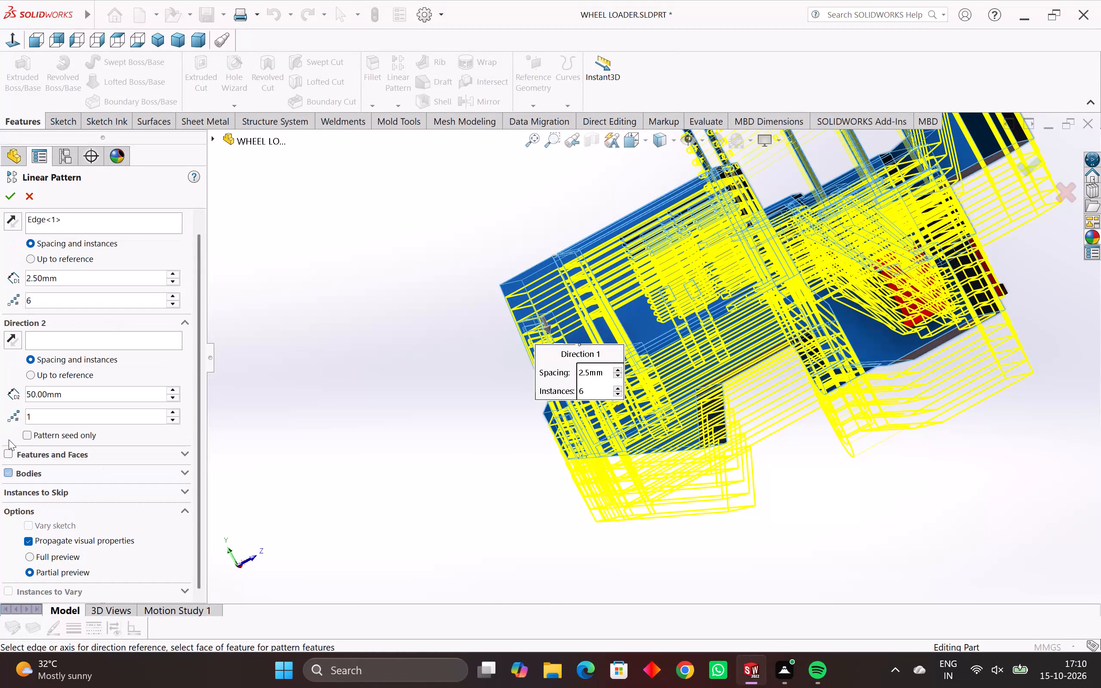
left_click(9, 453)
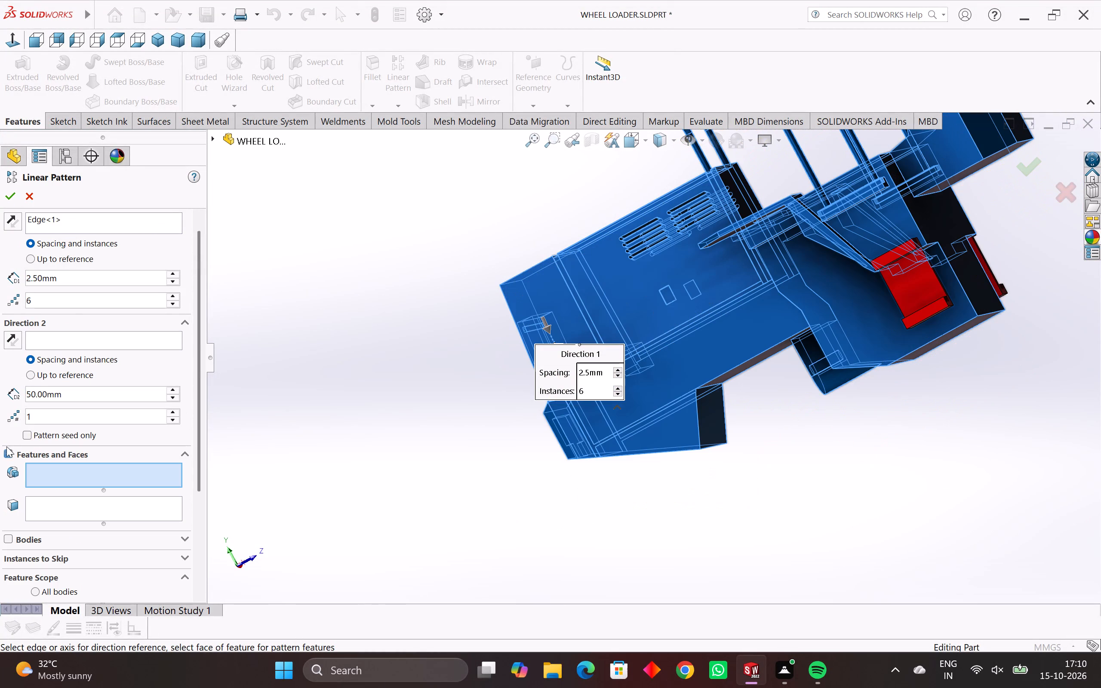
Pattern the rounded bar's extrusion feature, Boss-Extrude30, down the grey panel and finish the linear pattern.
middle_click_drag(387, 419, 495, 433)
scroll(492, 416, "up", 4)
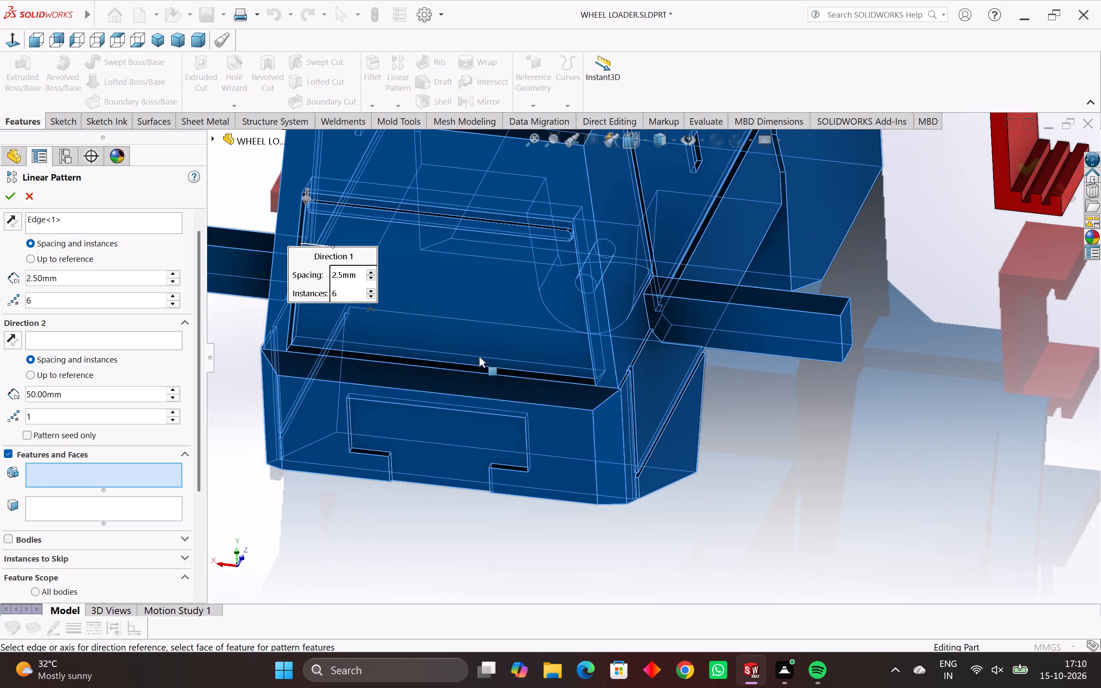
scroll(477, 338, "up", 3)
scroll(546, 197, "down", 2)
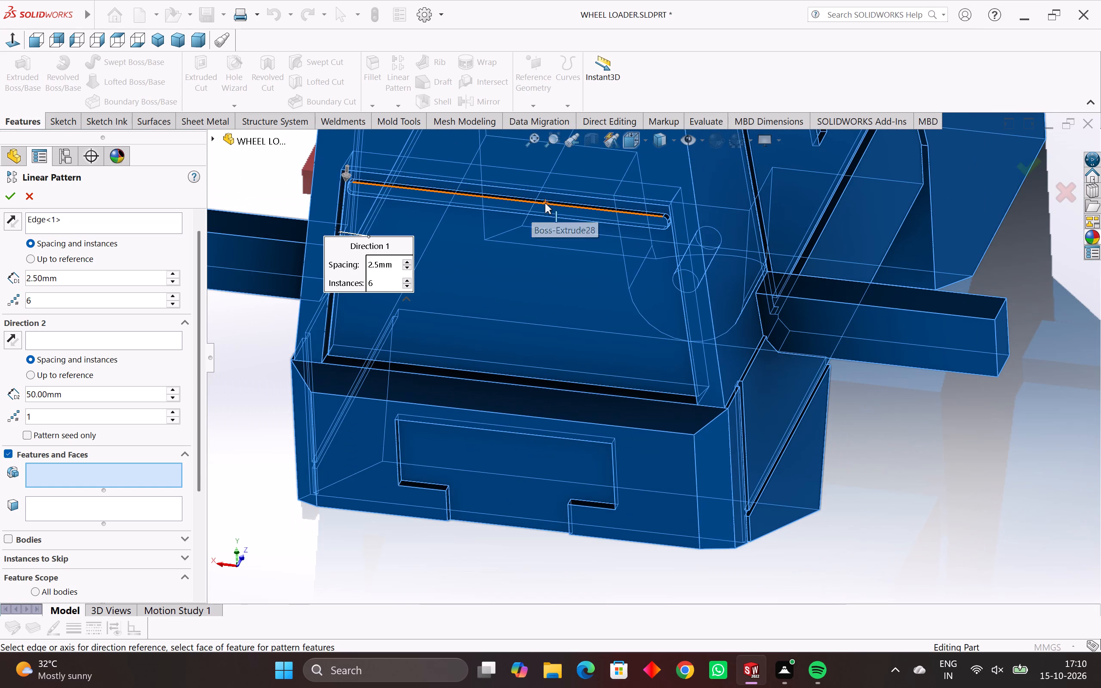
left_click(543, 210)
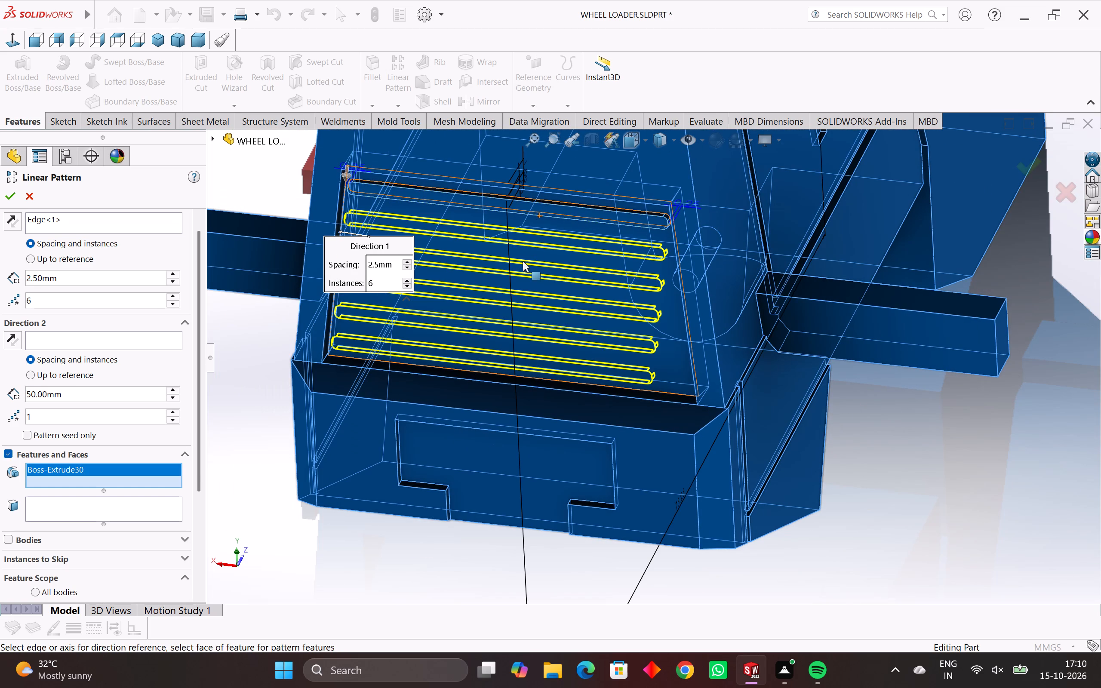
middle_click_drag(426, 343, 449, 278)
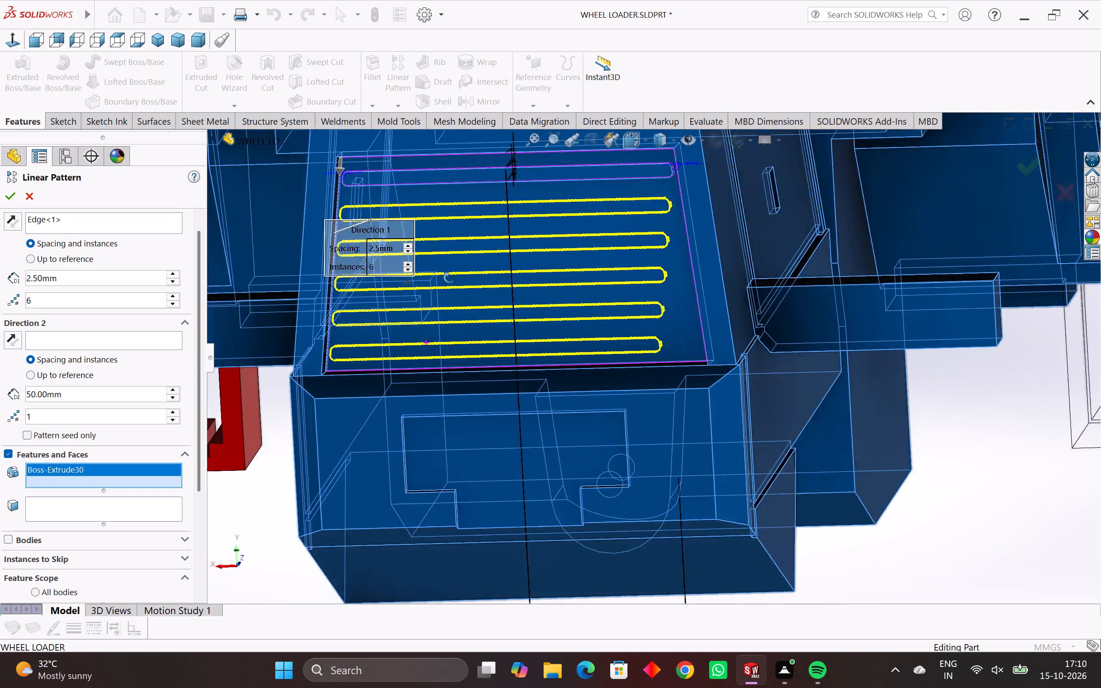
middle_click_drag(449, 278, 460, 287)
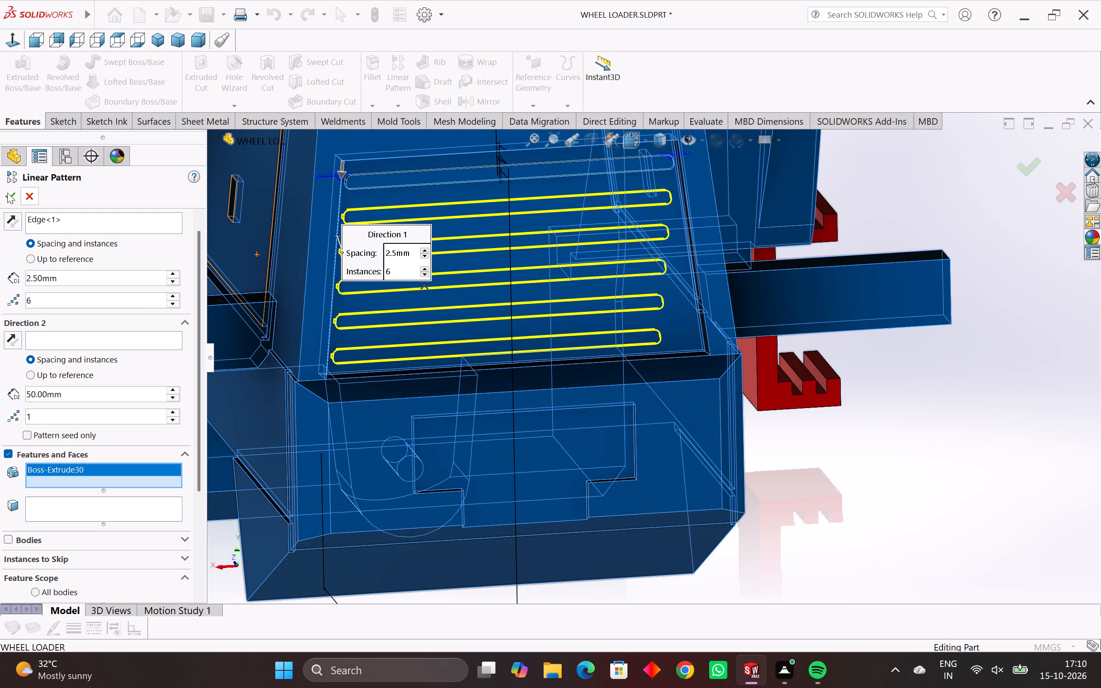
left_click(7, 193)
Edit the bar's linear pattern, LPattern3, to include the corner fillet feature, Fillet2, among the patterned features.
scroll(388, 339, "down", 2)
middle_click_drag(370, 325, 355, 308)
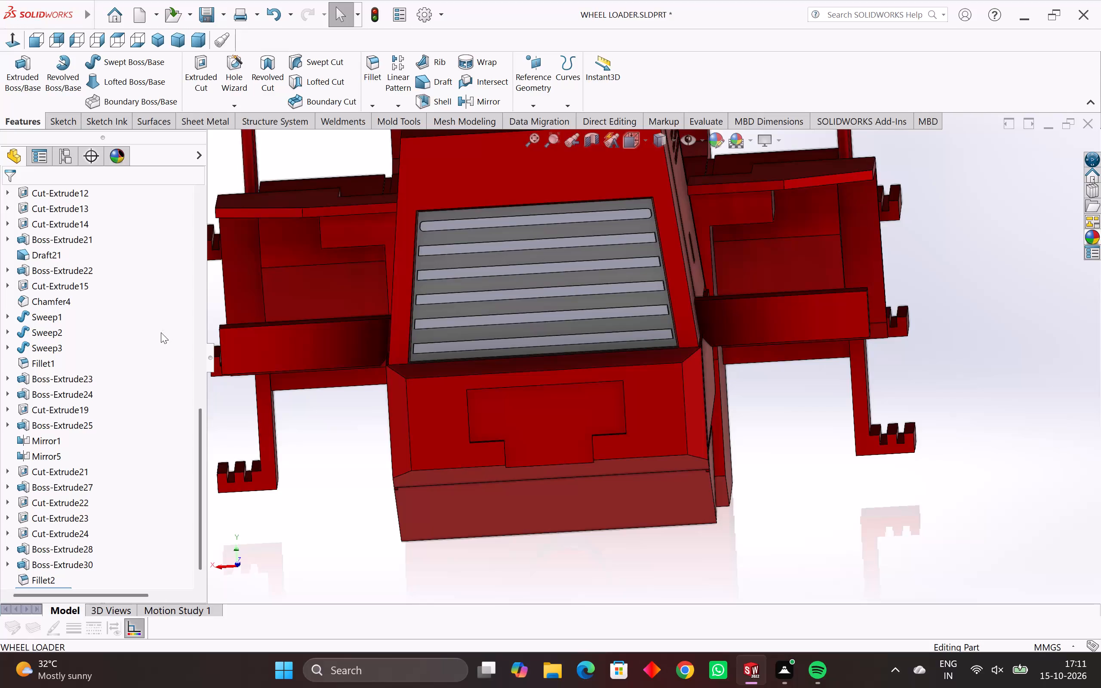
scroll(22, 455, "down", 7)
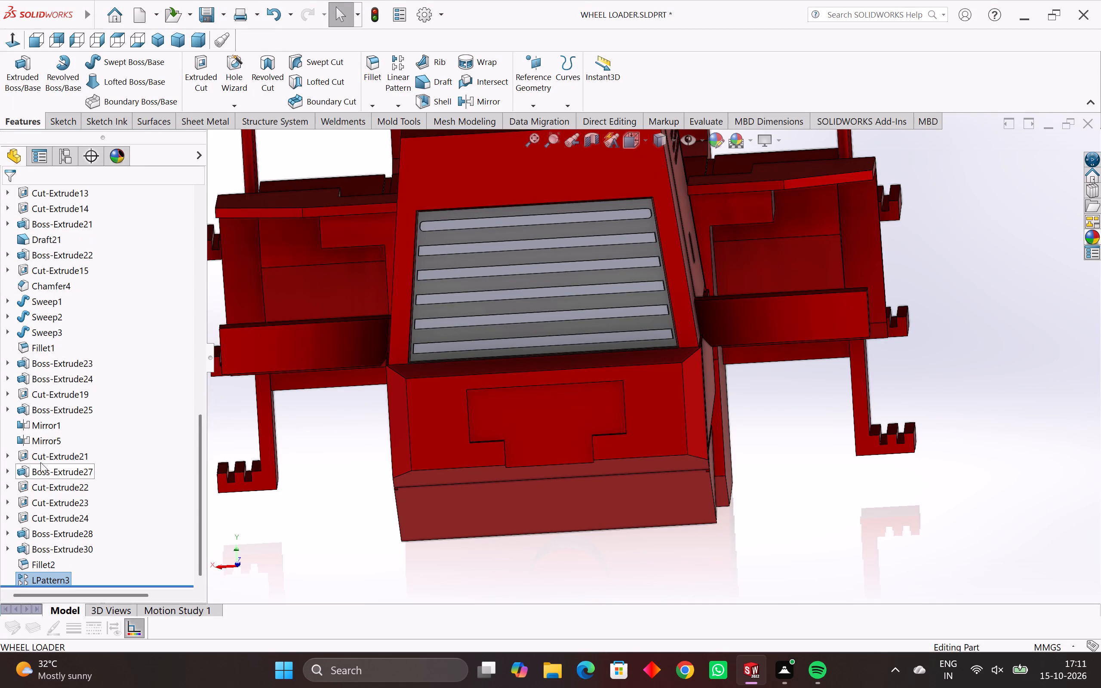
scroll(40, 462, "down", 3)
right_click(57, 578)
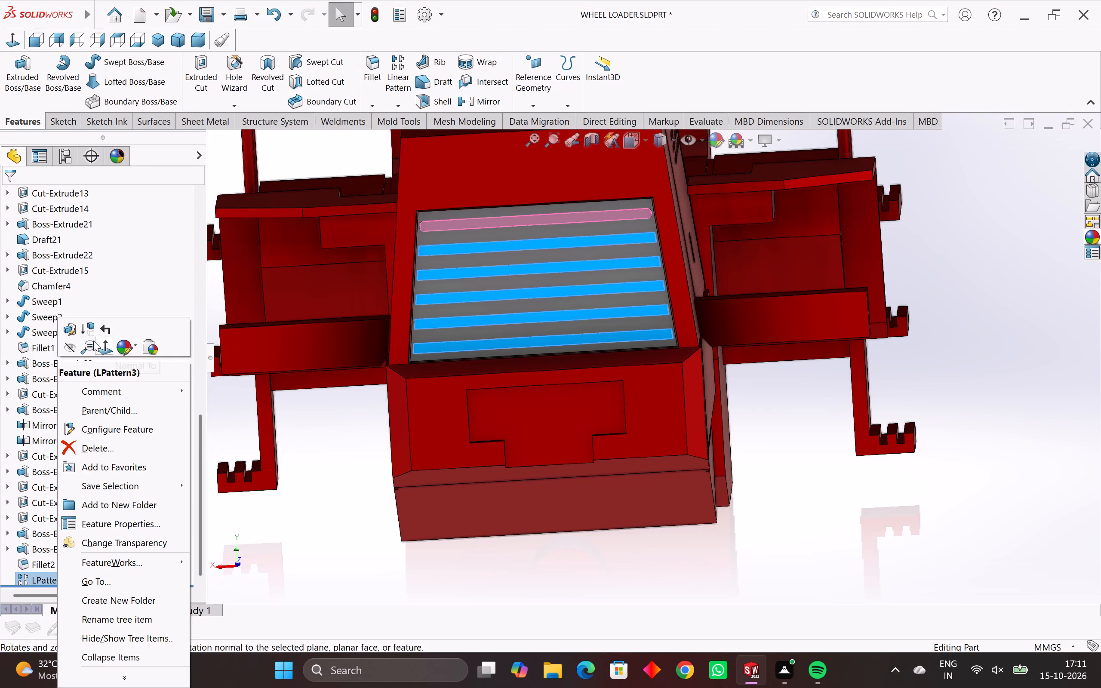
left_click(68, 328)
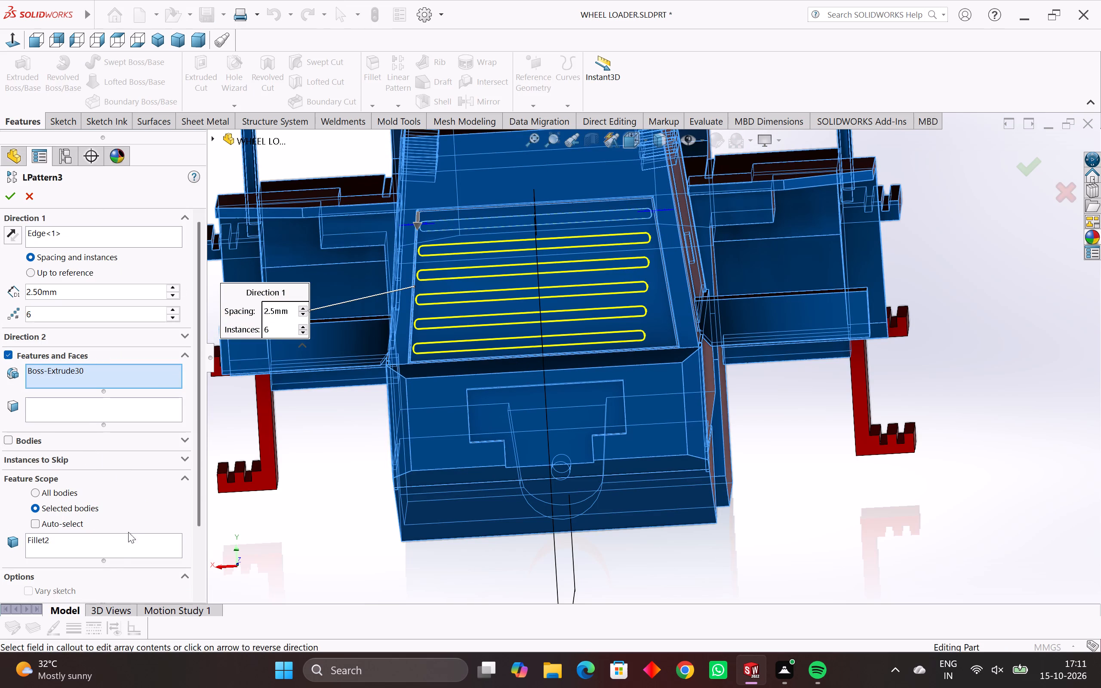
left_click(115, 550)
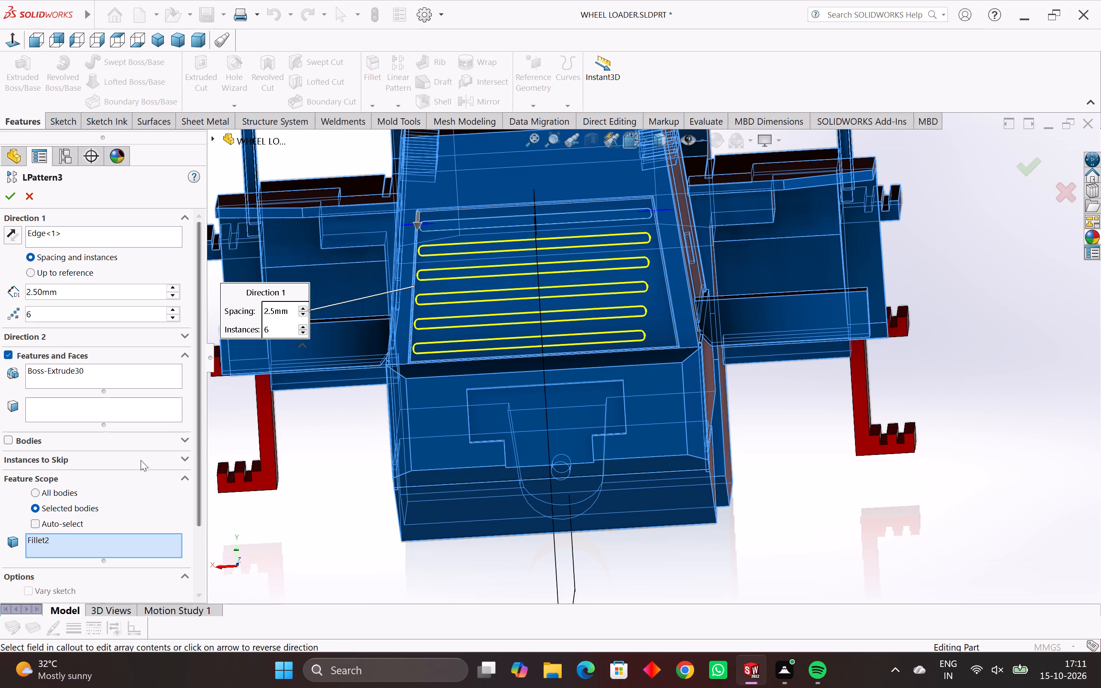
left_click(71, 383)
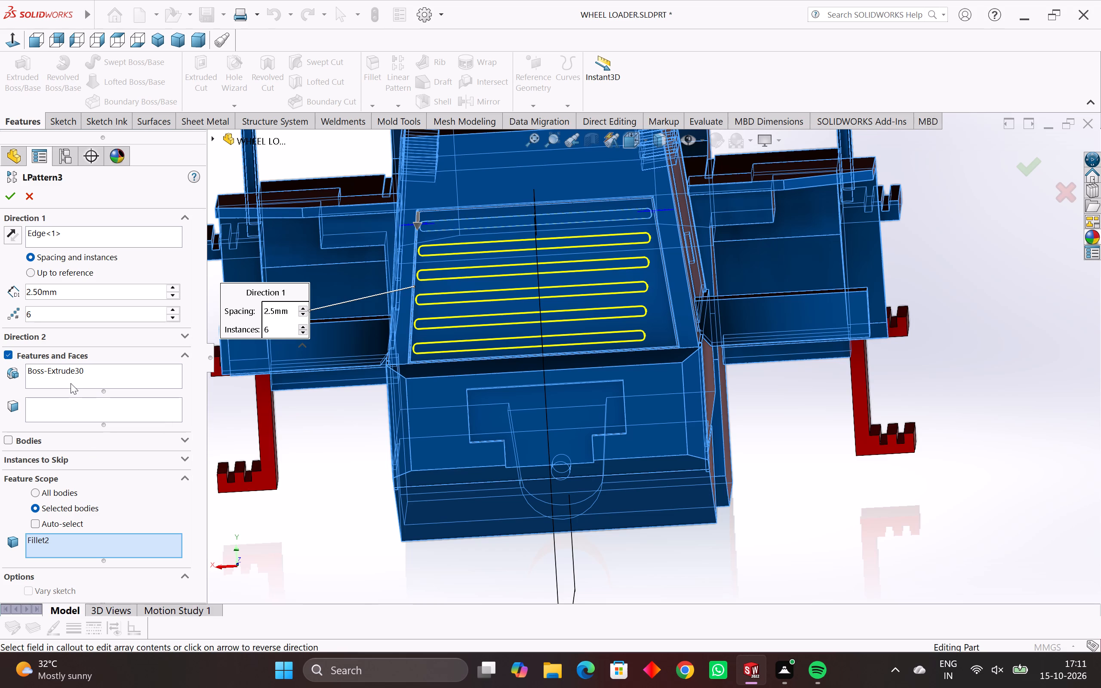
left_click(212, 140)
scroll(254, 449, "down", 4)
scroll(277, 479, "down", 17)
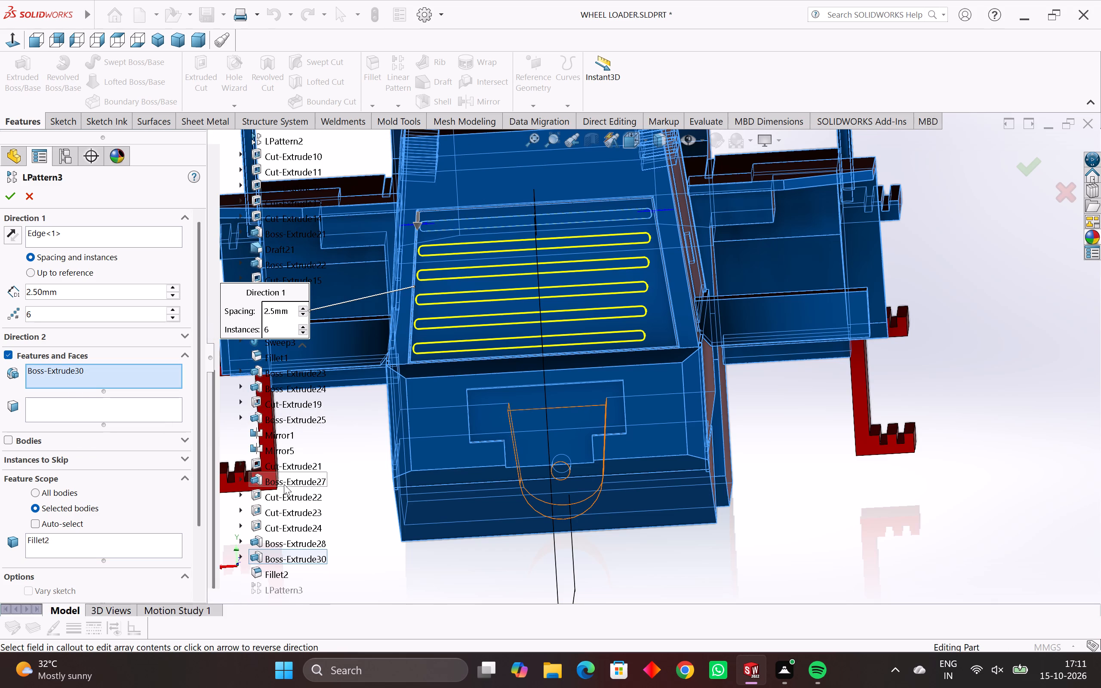
left_click(267, 572)
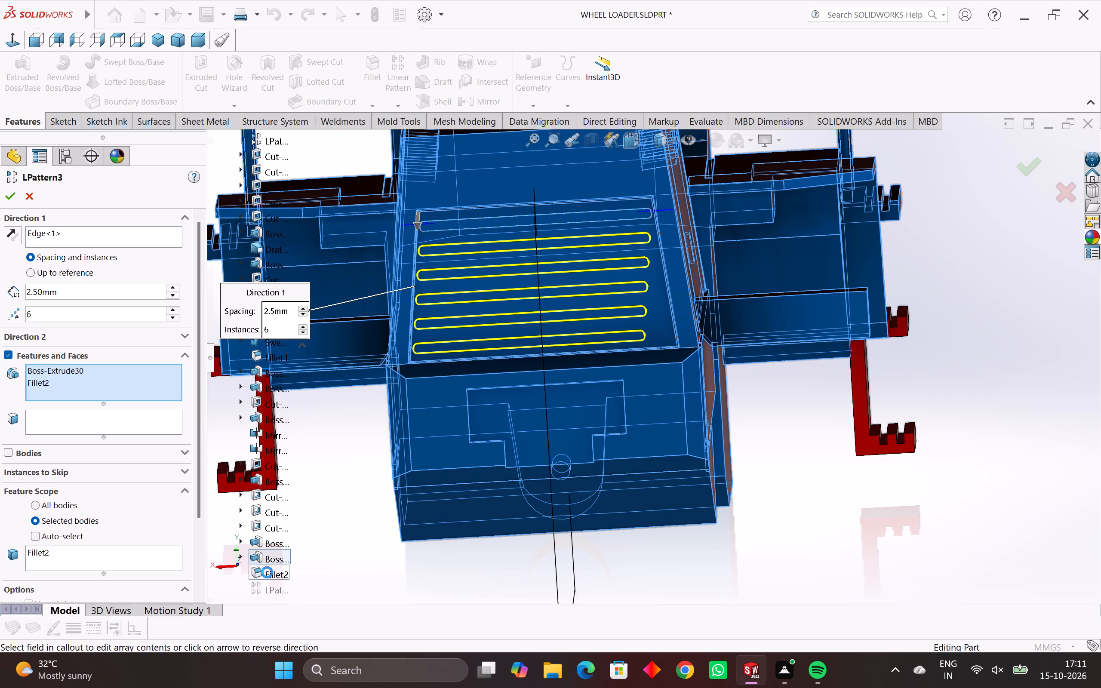
left_click(11, 202)
Examine the rounded ends of the patterned bars and the finished grille on the hood's rear panel.
scroll(558, 343, "up", 1)
middle_click_drag(558, 343, 530, 287)
scroll(649, 350, "up", 4)
scroll(703, 289, "up", 4)
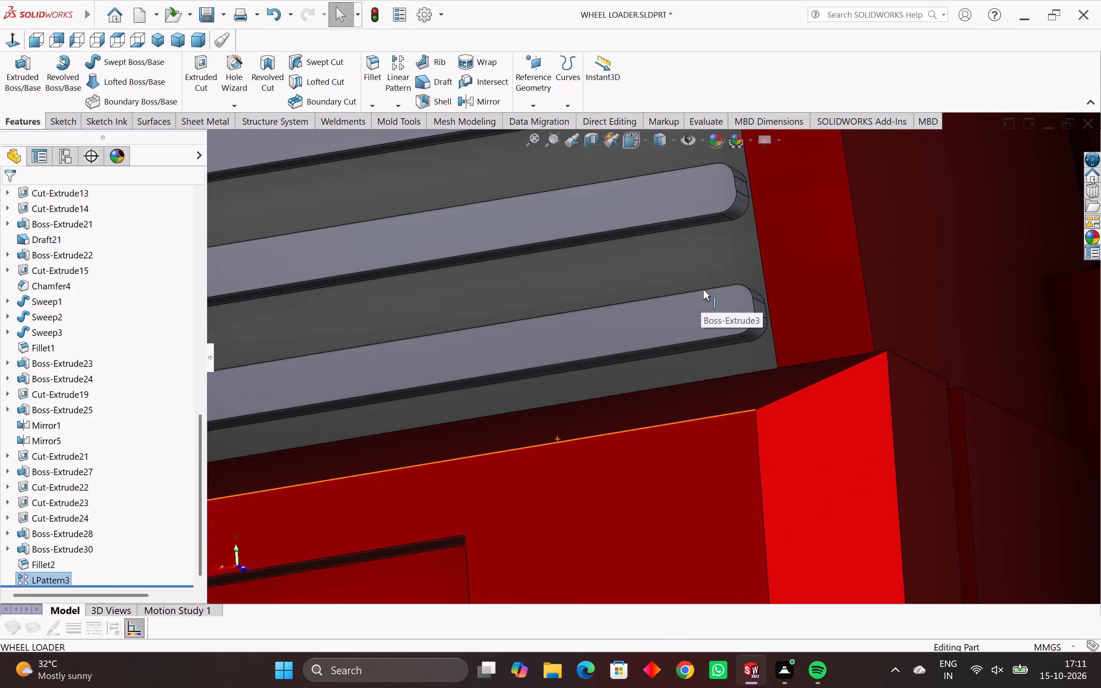
middle_click_drag(717, 289, 734, 346)
scroll(734, 346, "down", 11)
middle_click_drag(652, 329, 694, 352)
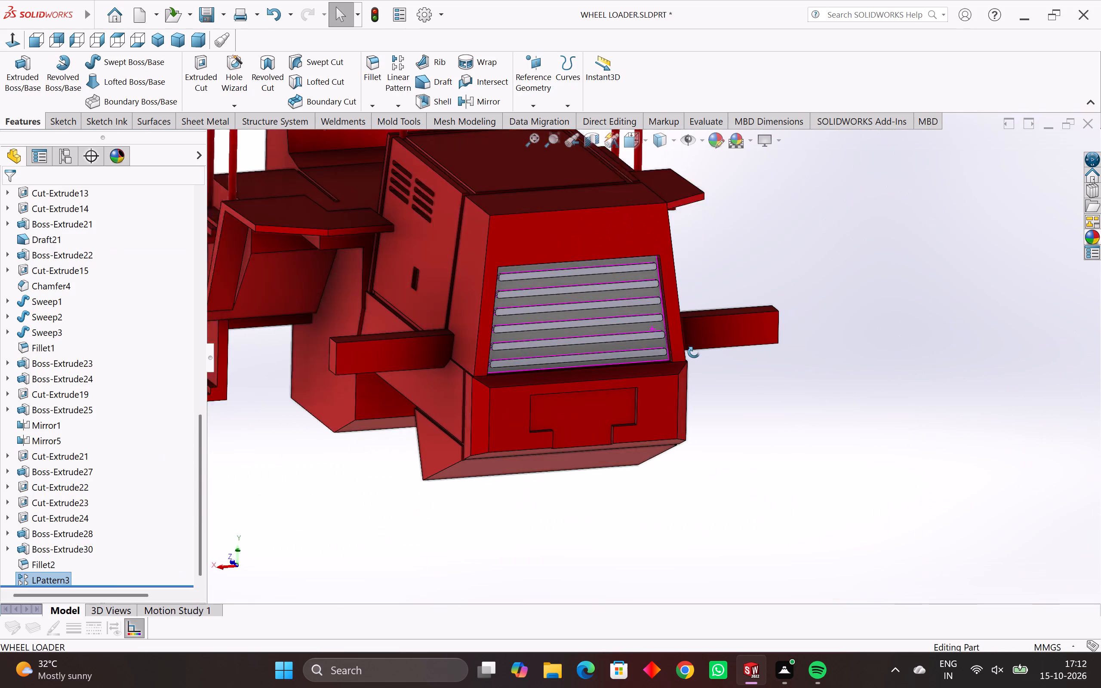
middle_click_drag(694, 352, 695, 352)
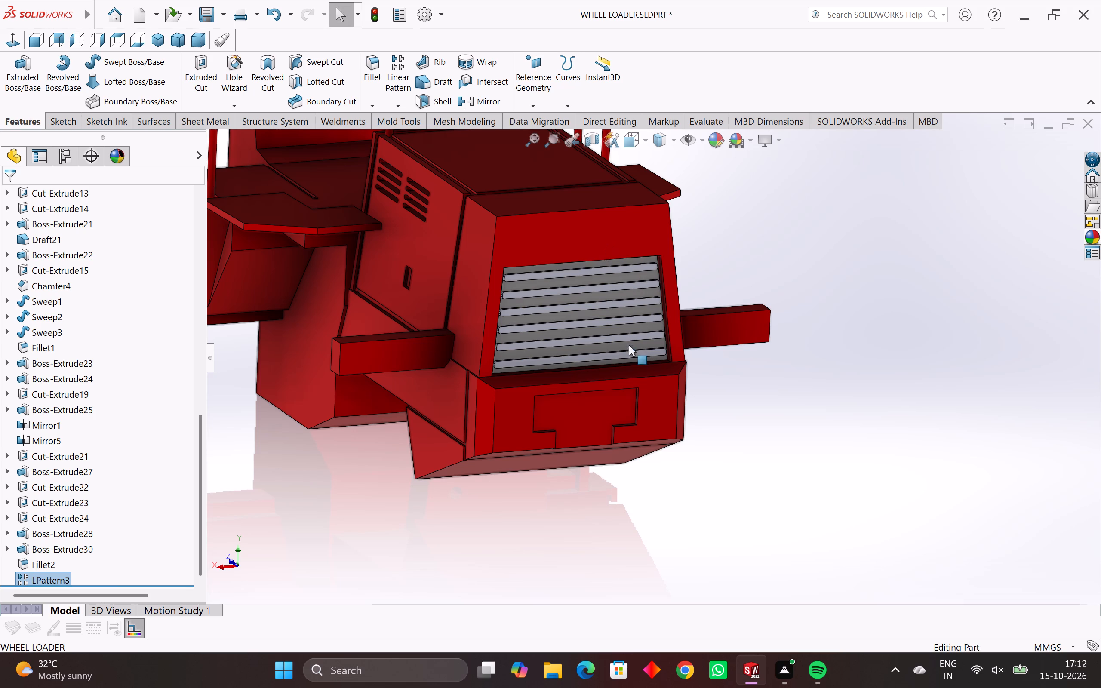
Start a sketch on the grey grille panel's face and draw a vertical centerline through the origin, about 51 mm long.
scroll(578, 315, "up", 4)
scroll(582, 310, "down", 5)
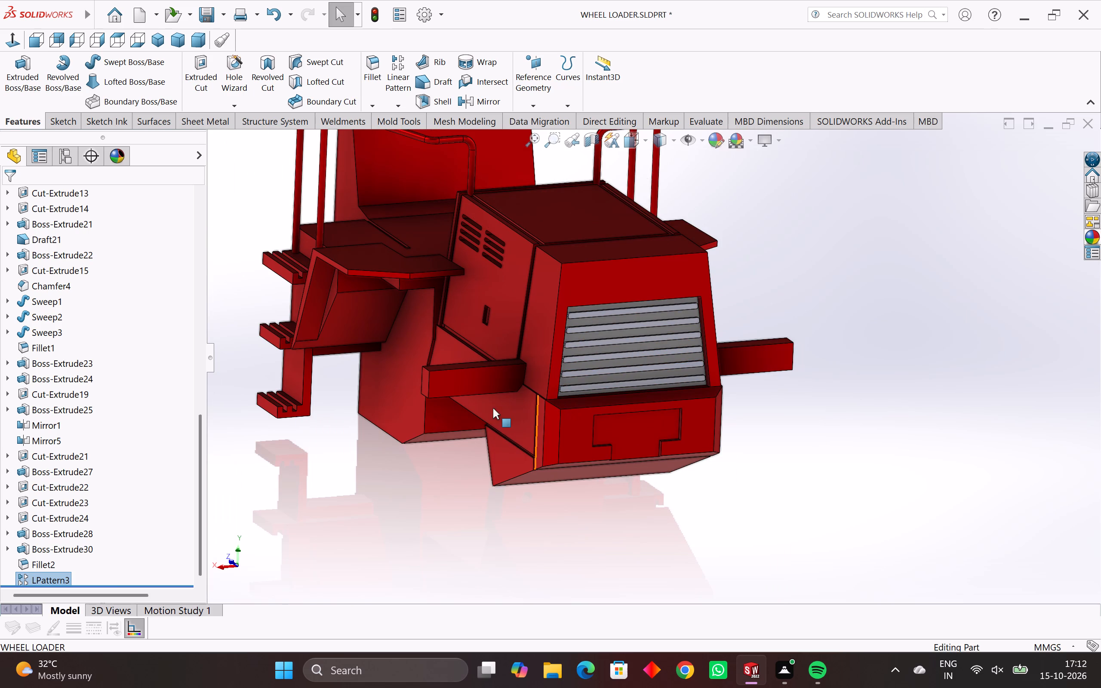
scroll(619, 356, "up", 5)
left_click(630, 327)
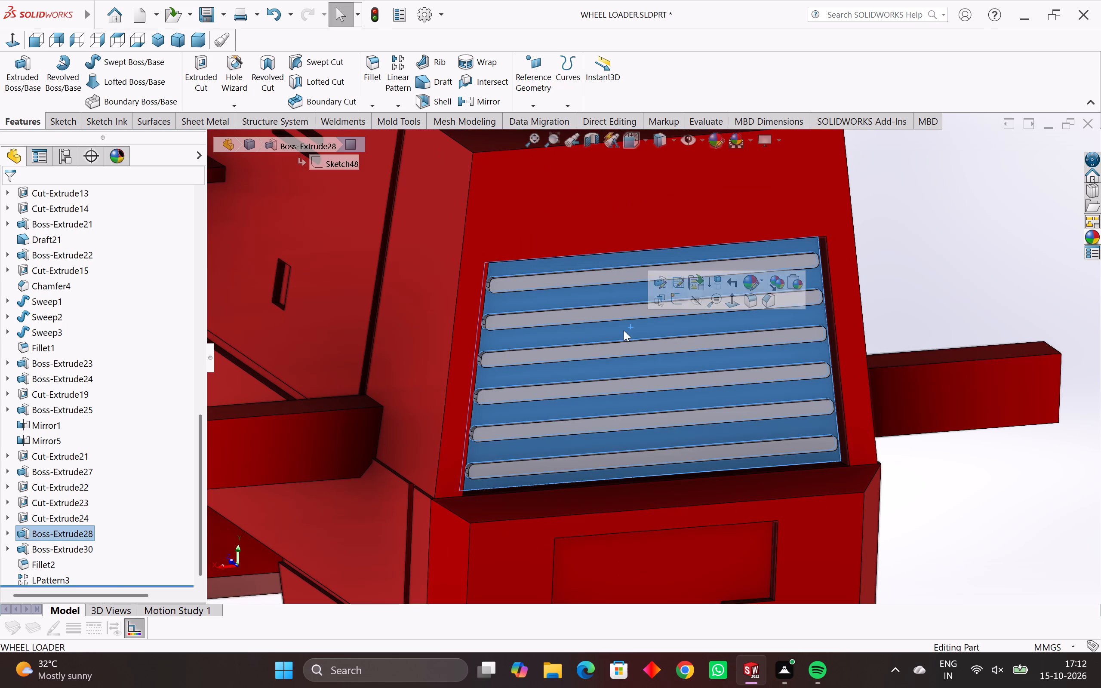
left_click(62, 117)
left_click(10, 64)
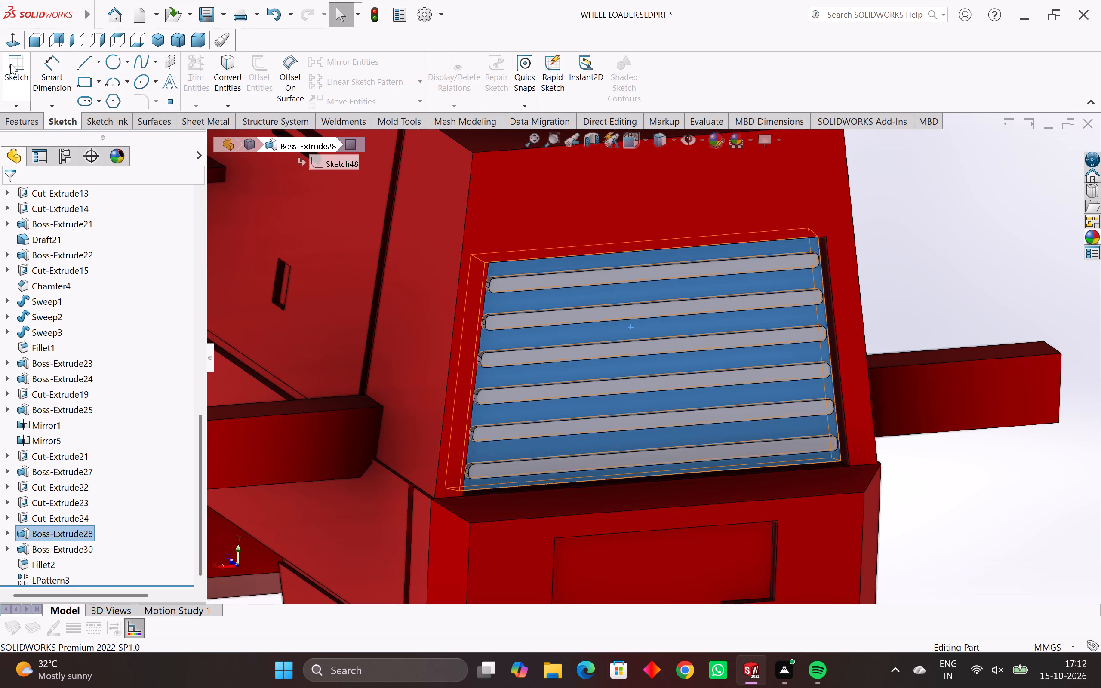
left_click(101, 60)
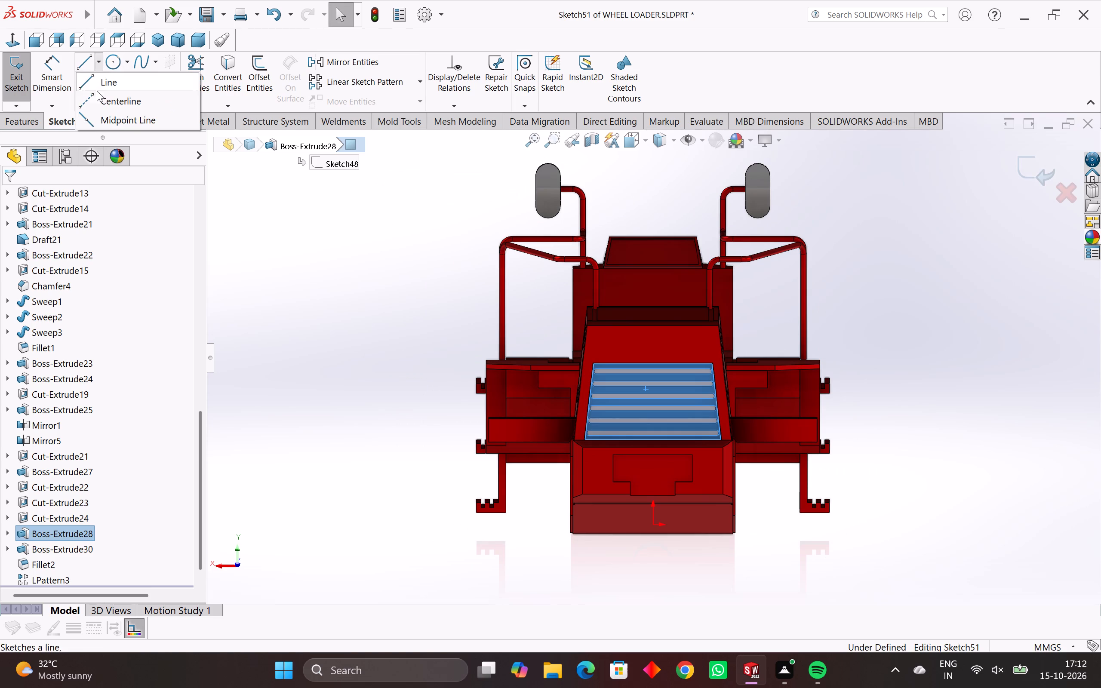
left_click(97, 101)
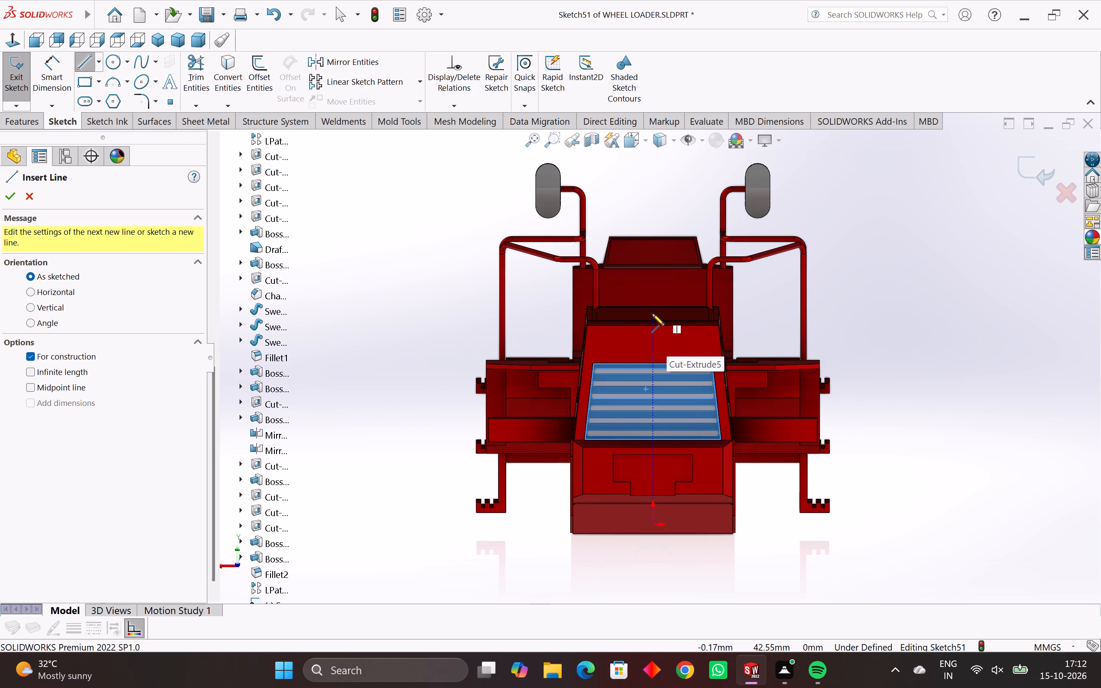
left_click(652, 313)
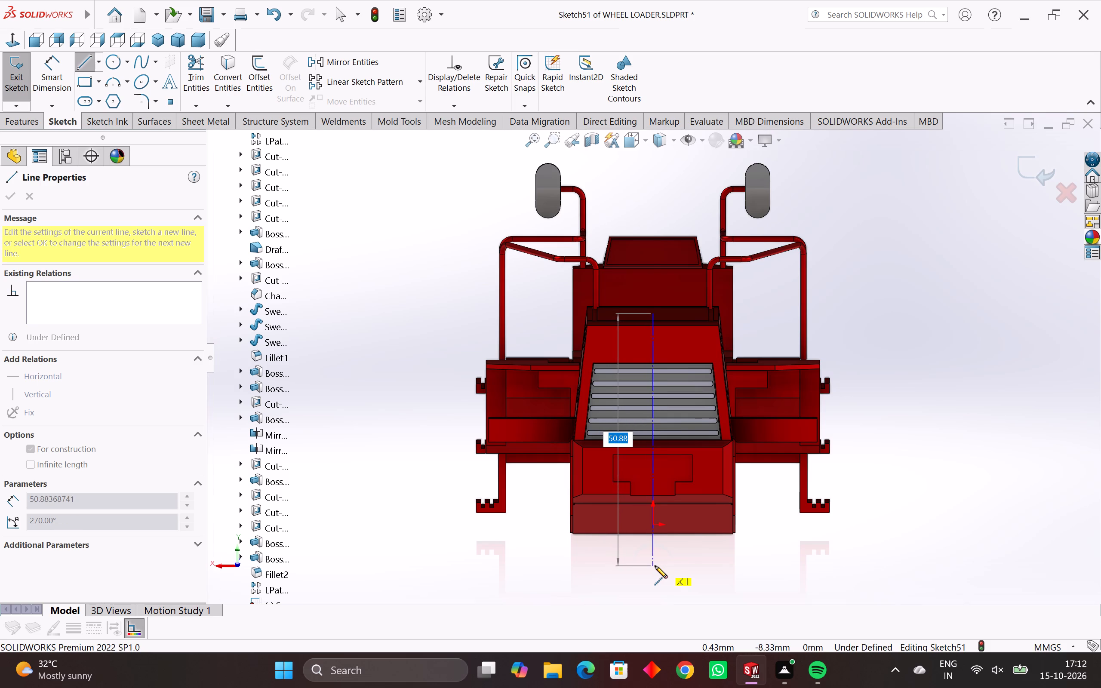
left_click(655, 566)
key("Escape")
key("Escape")
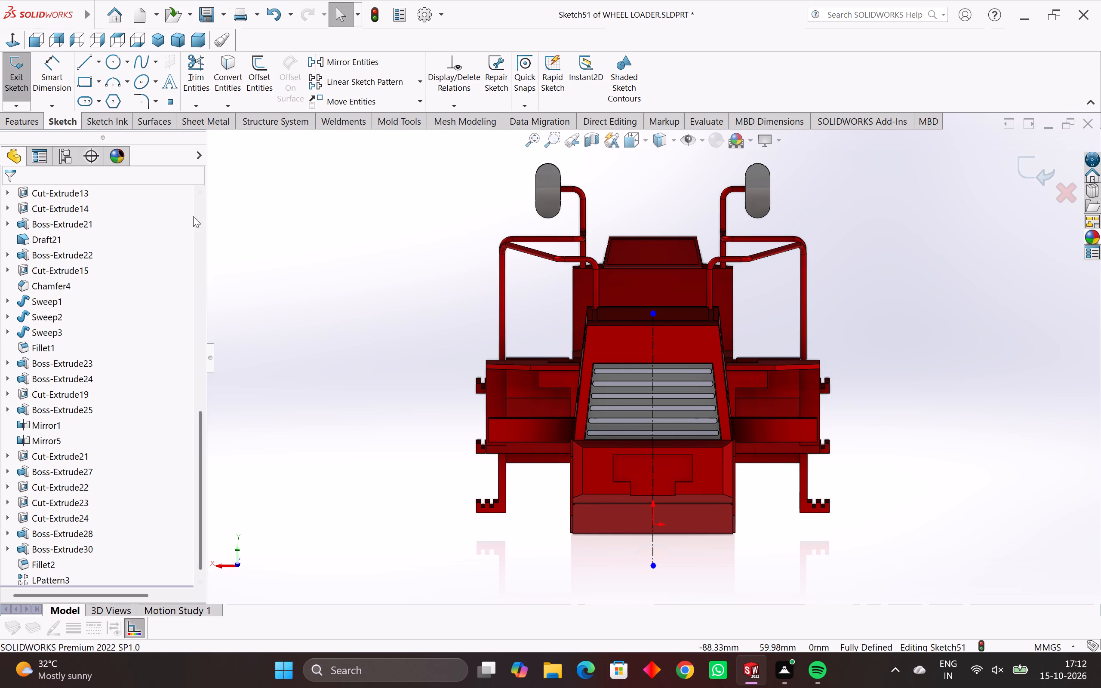
Draw a diagonal construction line about 30 mm long across the grille, from the hood's upper edge to the panel's lower edge.
key("space")
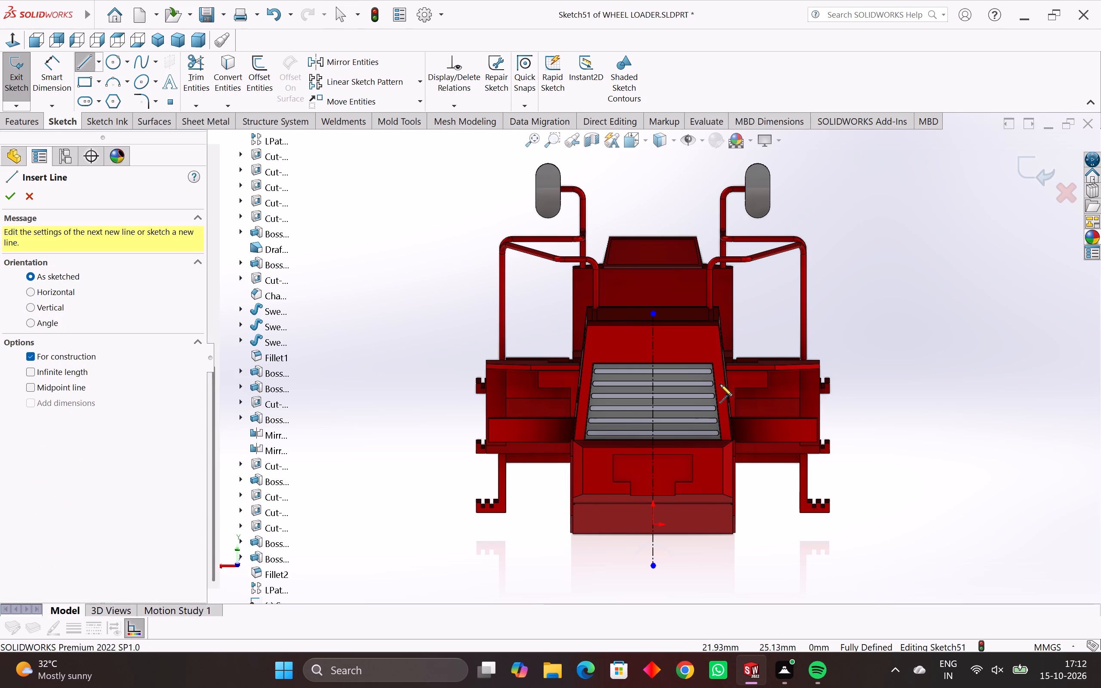
left_click(609, 312)
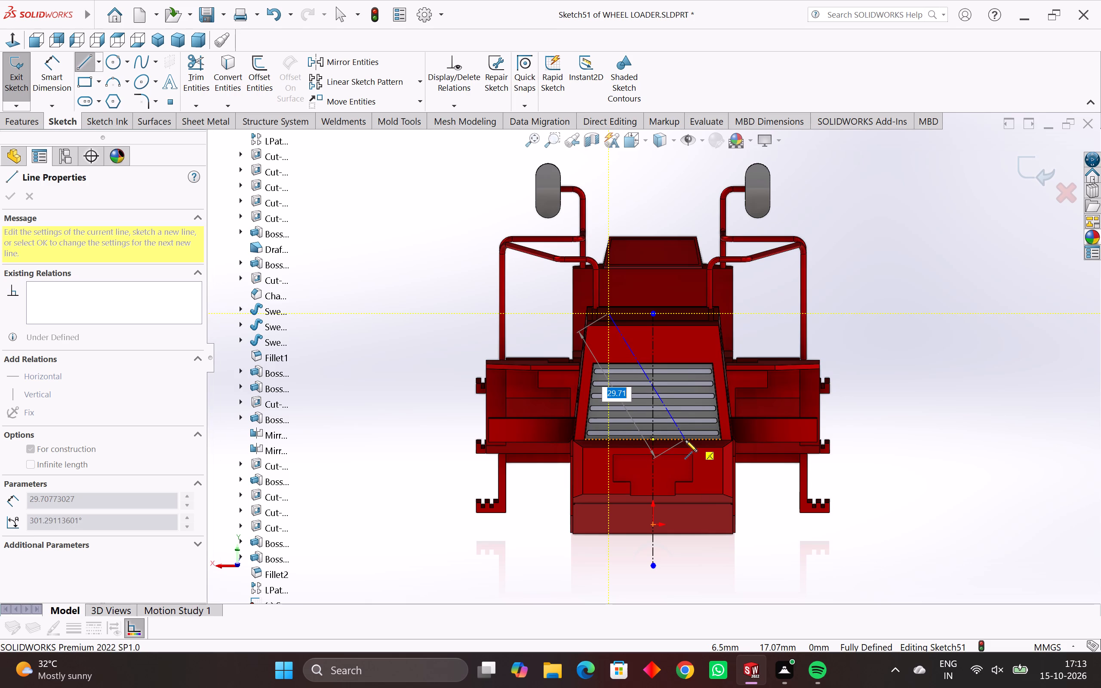
left_click(685, 440)
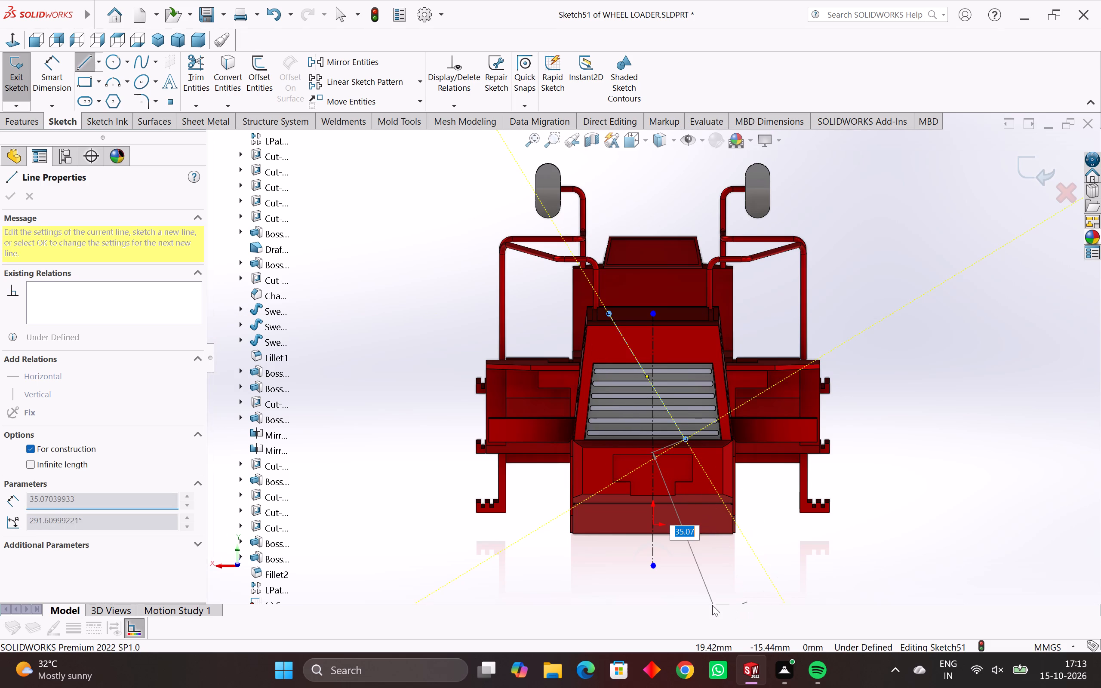
key("Escape")
key("Escape")
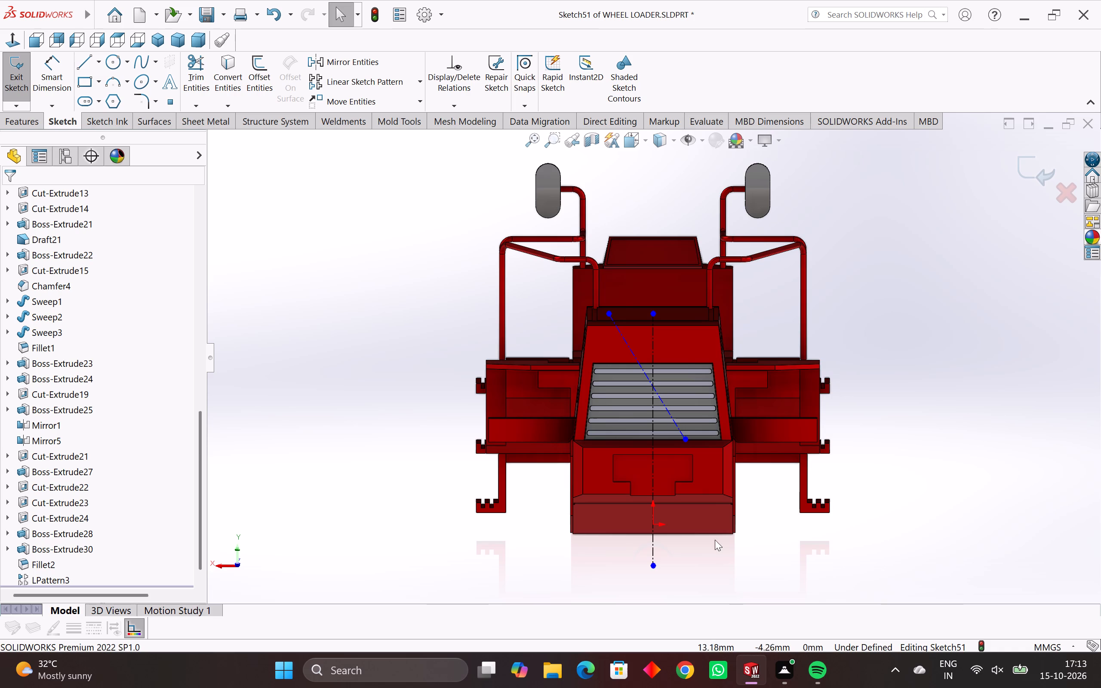
Shorten the diagonal construction line to about 20 mm by moving its upper endpoint to just above the grey panel.
scroll(713, 538, "up", 2)
scroll(623, 304, "up", 7)
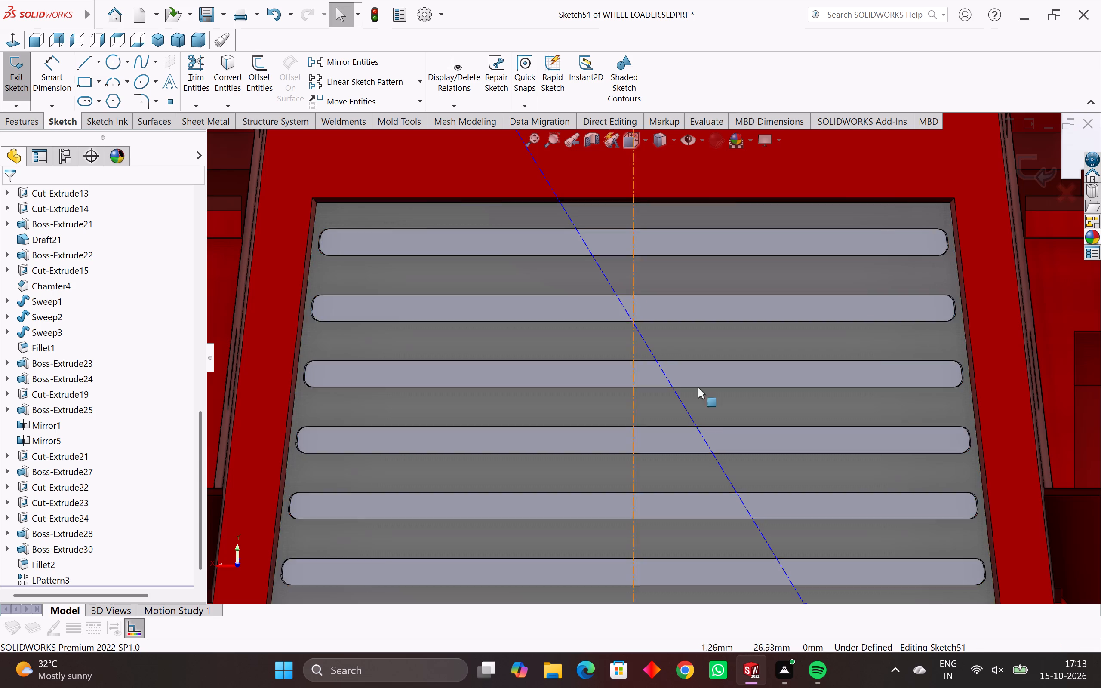
scroll(717, 408, "down", 3)
scroll(650, 386, "up", 1)
scroll(636, 359, "down", 4)
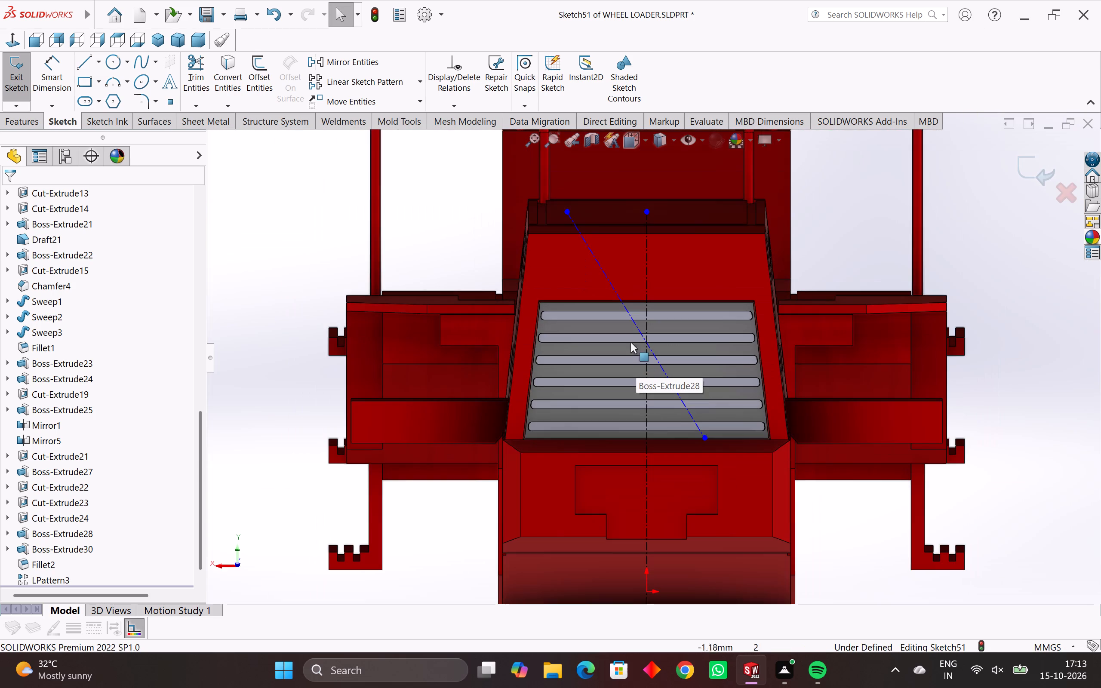
left_click_drag(567, 212, 572, 224)
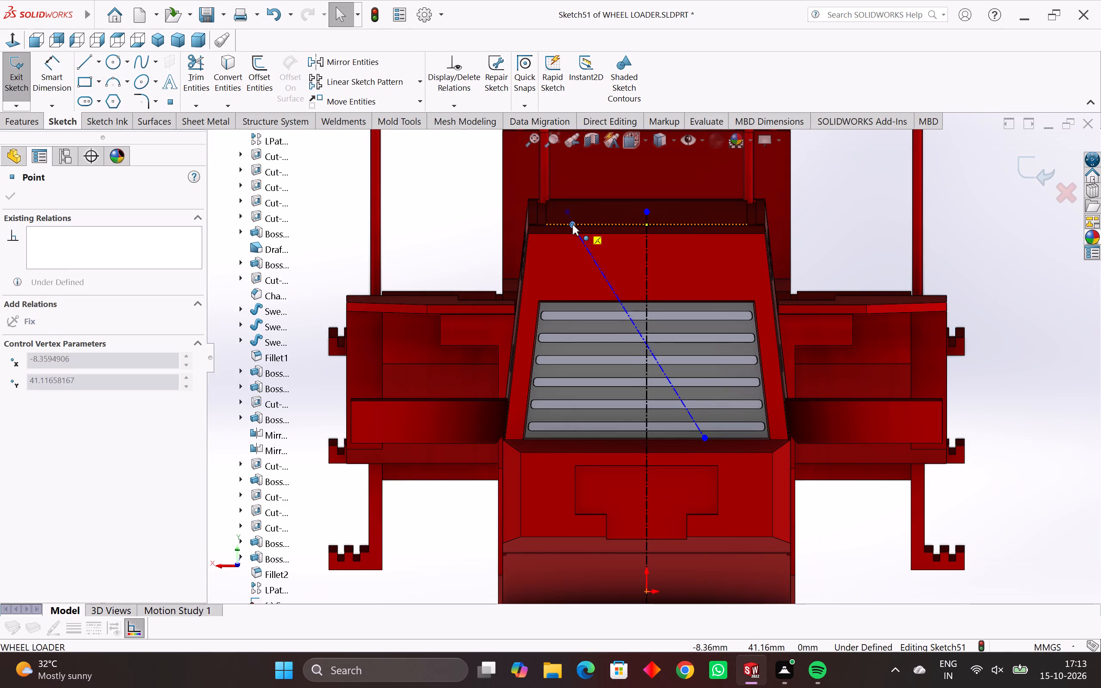
left_click_drag(572, 224, 600, 286)
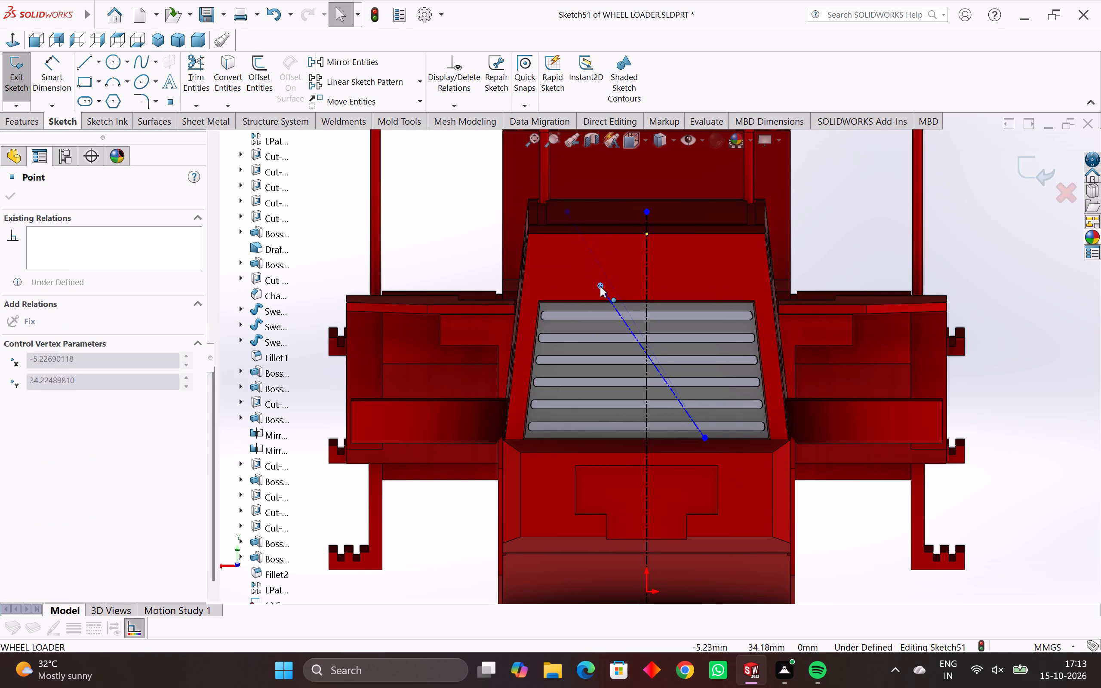
left_click_drag(600, 286, 601, 276)
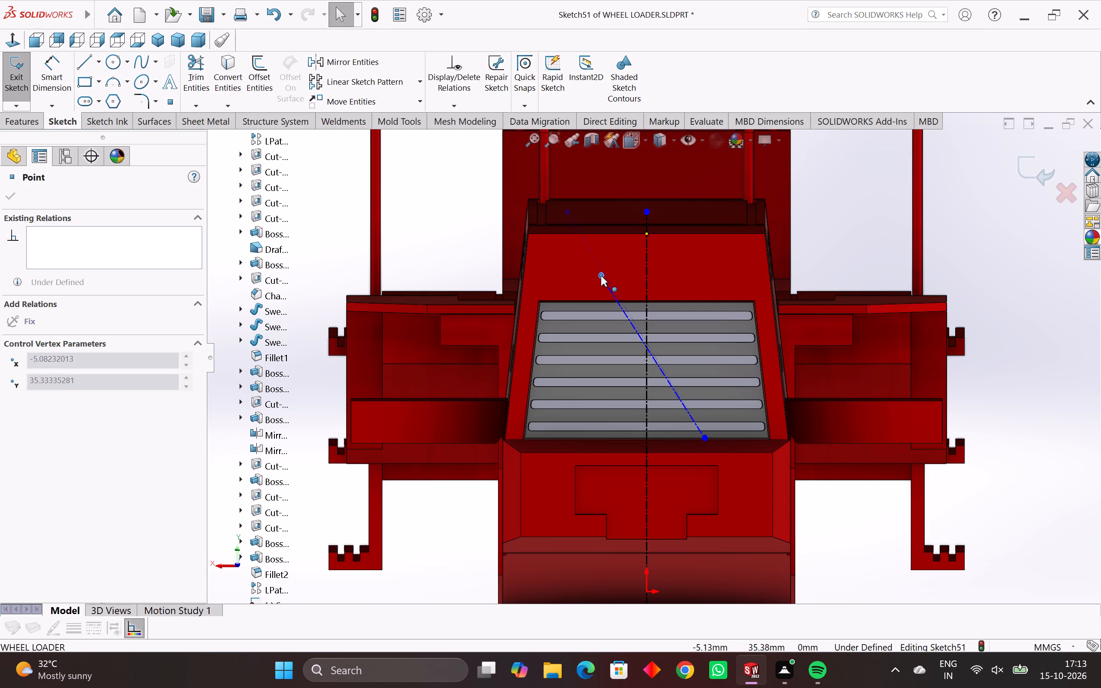
left_click_drag(601, 276, 609, 289)
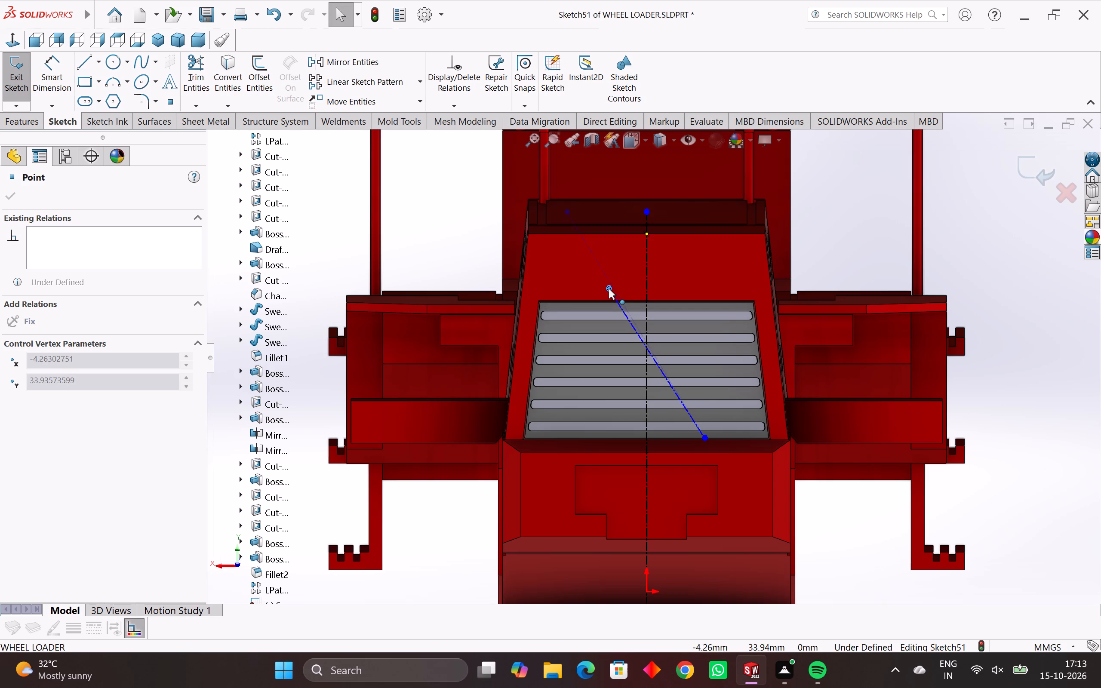
left_click_drag(609, 289, 611, 289)
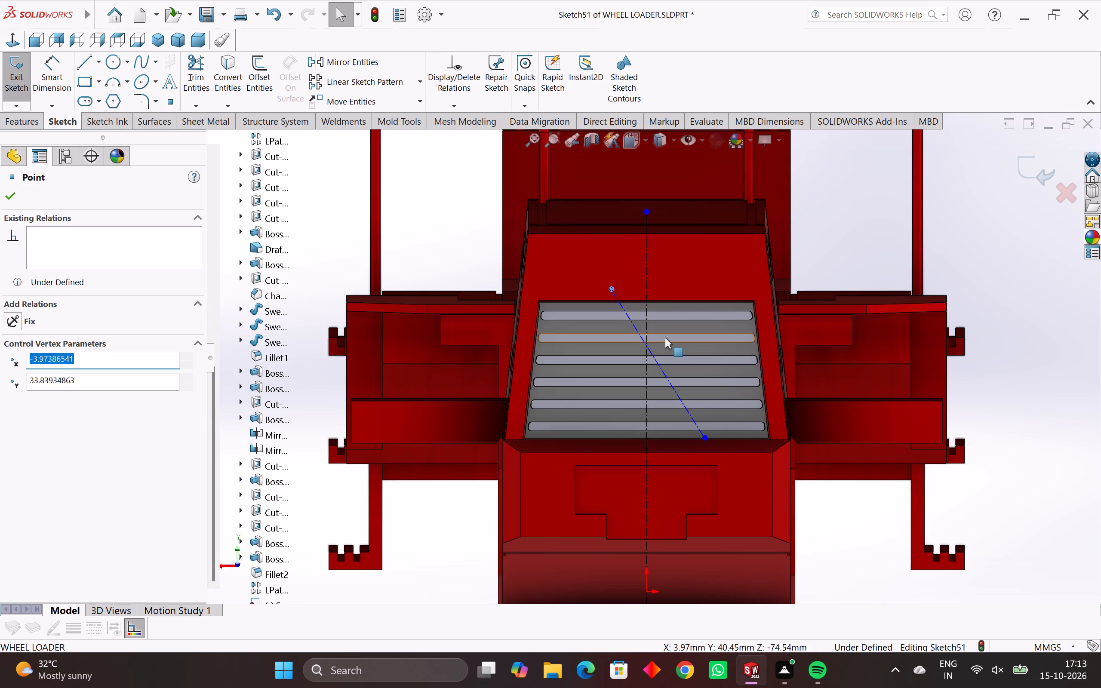
key("Escape")
key("Escape")
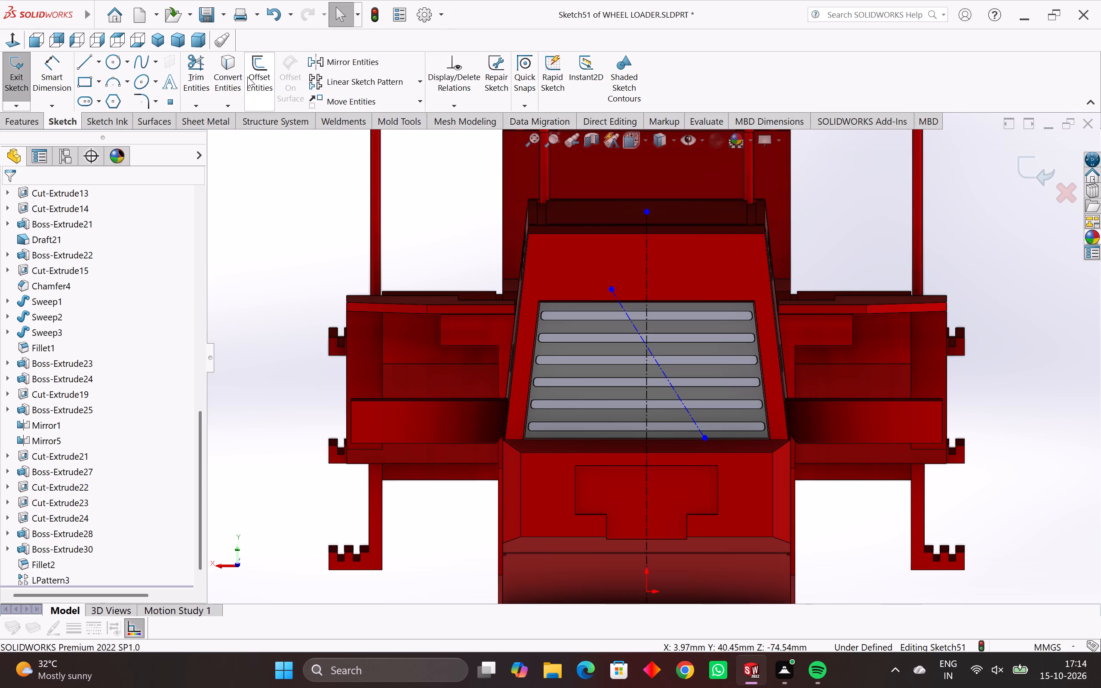
Offset the diagonal construction line 0.15 mm in both directions, capping the ends with lines.
left_click(257, 66)
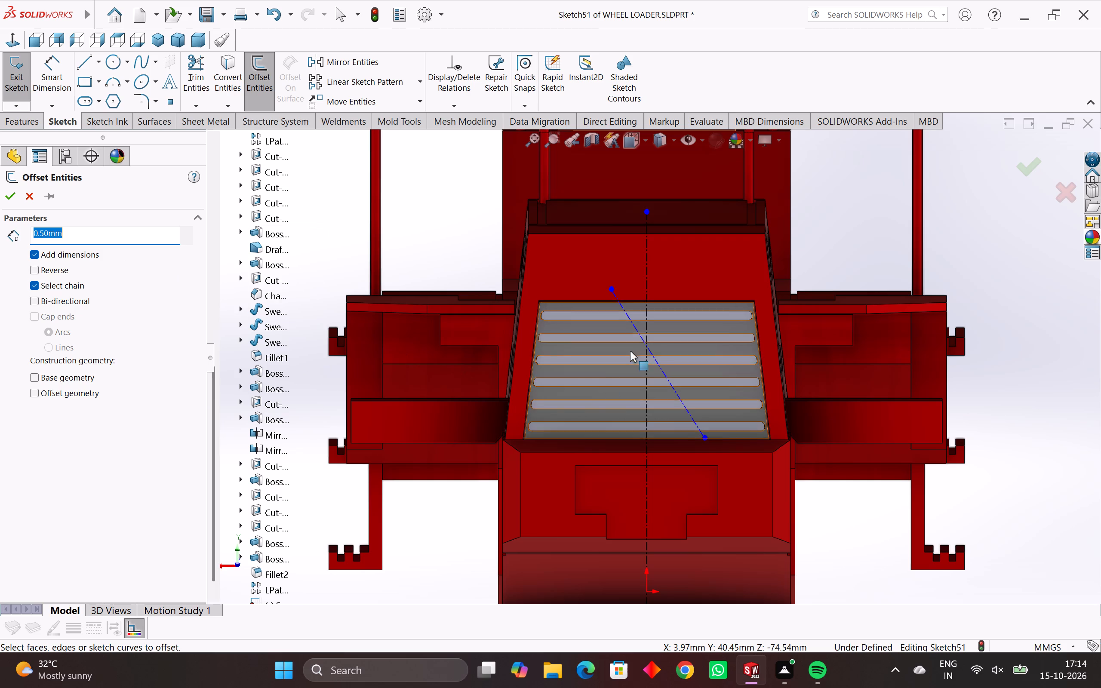
left_click(634, 326)
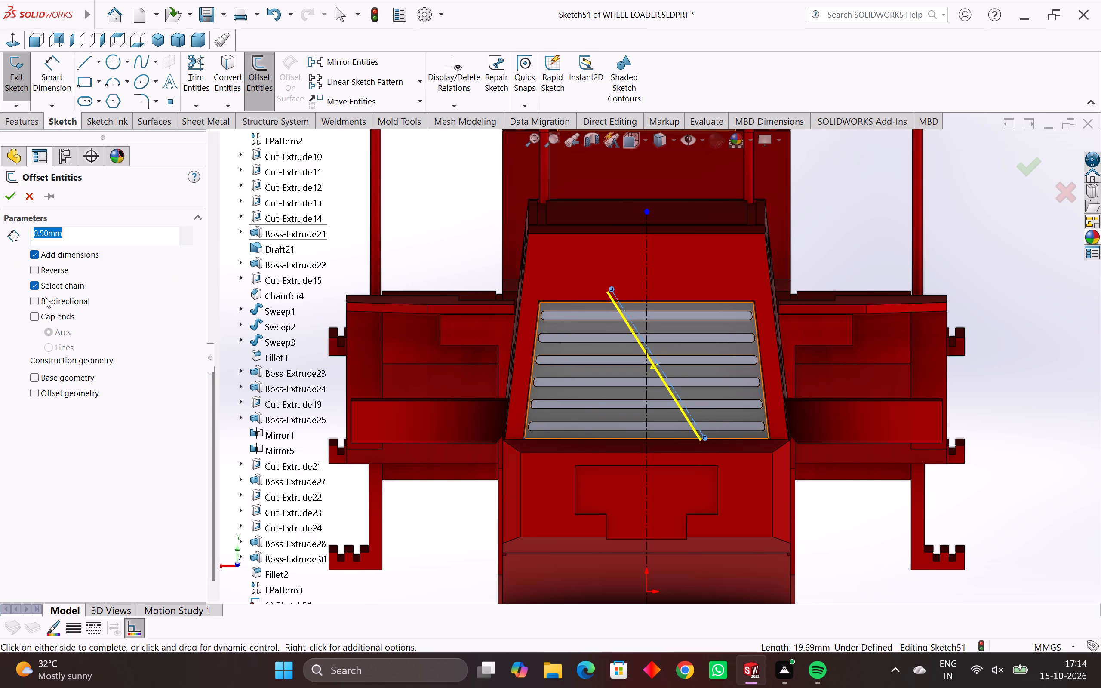
left_click(33, 300)
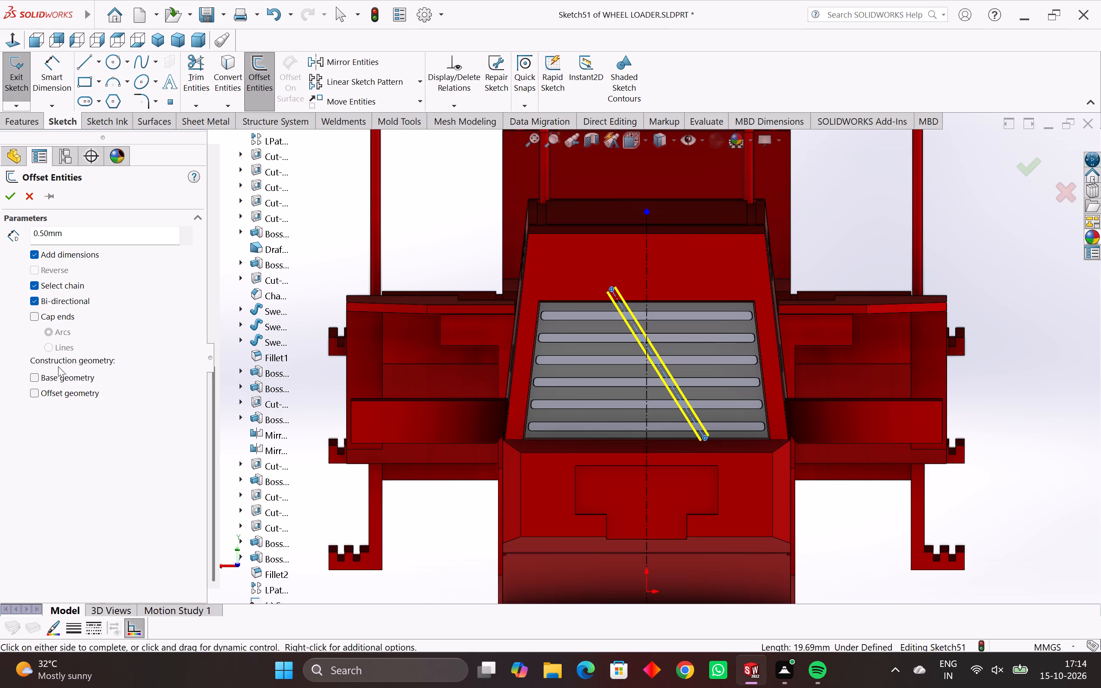
left_click_drag(96, 236, 0, 236)
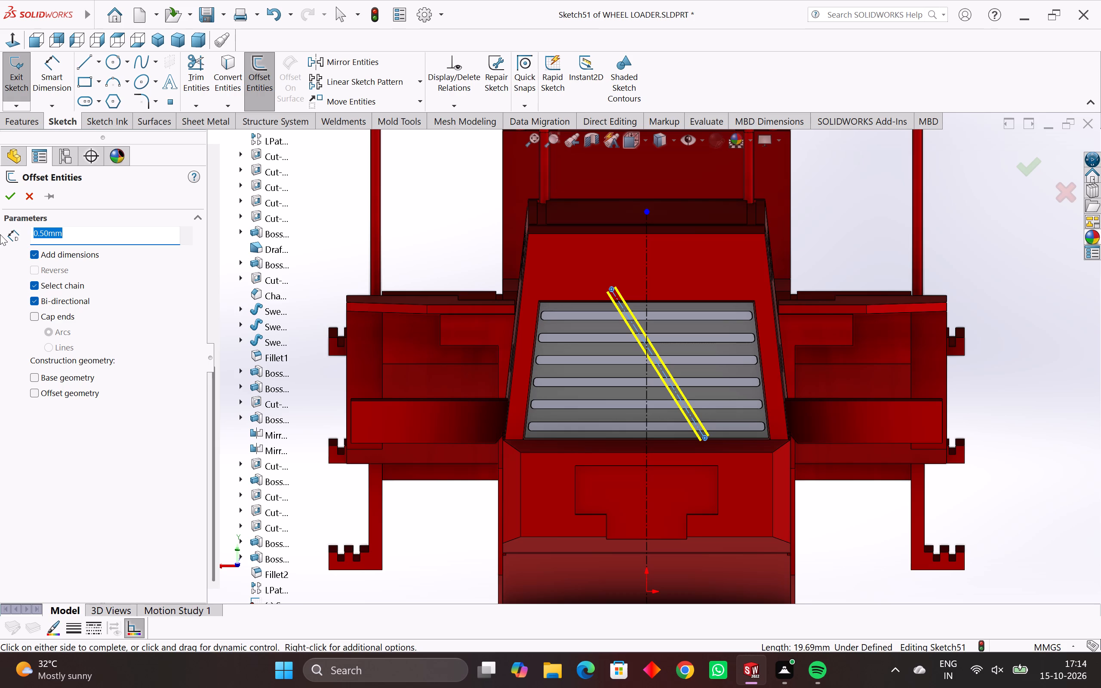
type(".15")
key("Return")
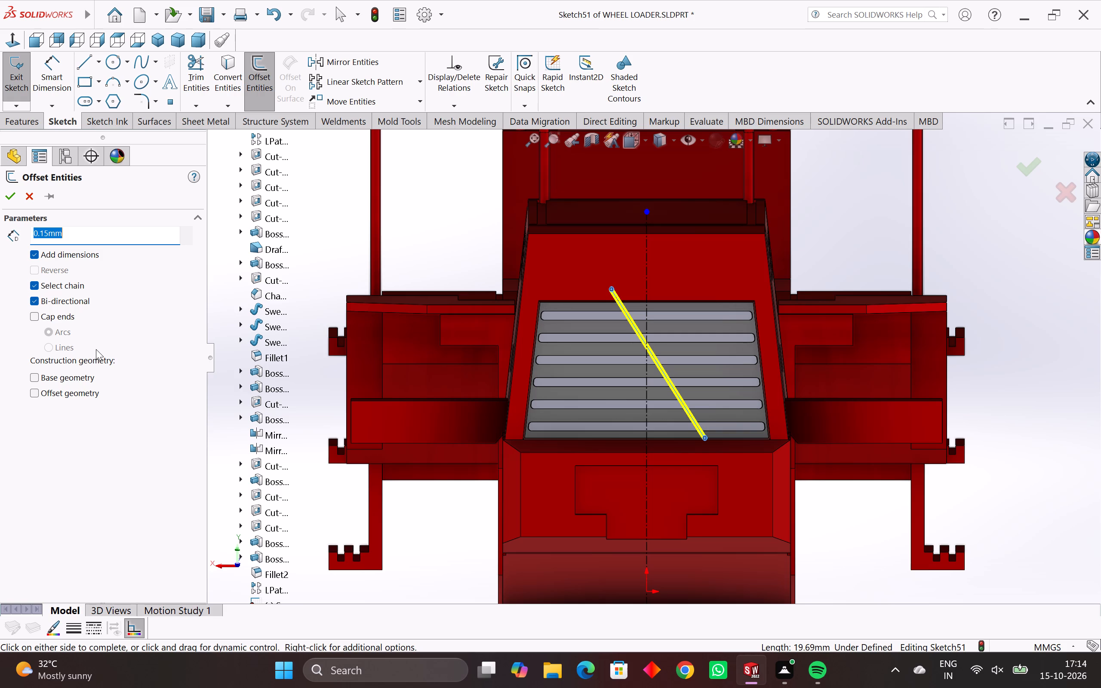
left_click(34, 313)
left_click(49, 348)
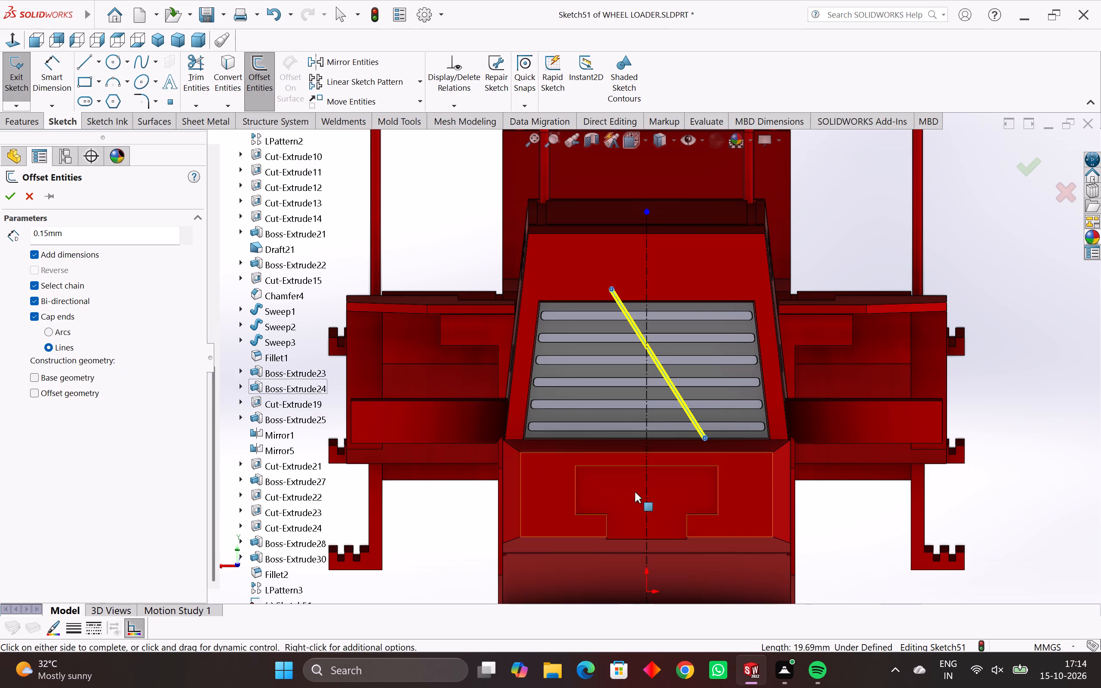
scroll(696, 486, "up", 9)
scroll(675, 339, "up", 5)
scroll(649, 249, "down", 5)
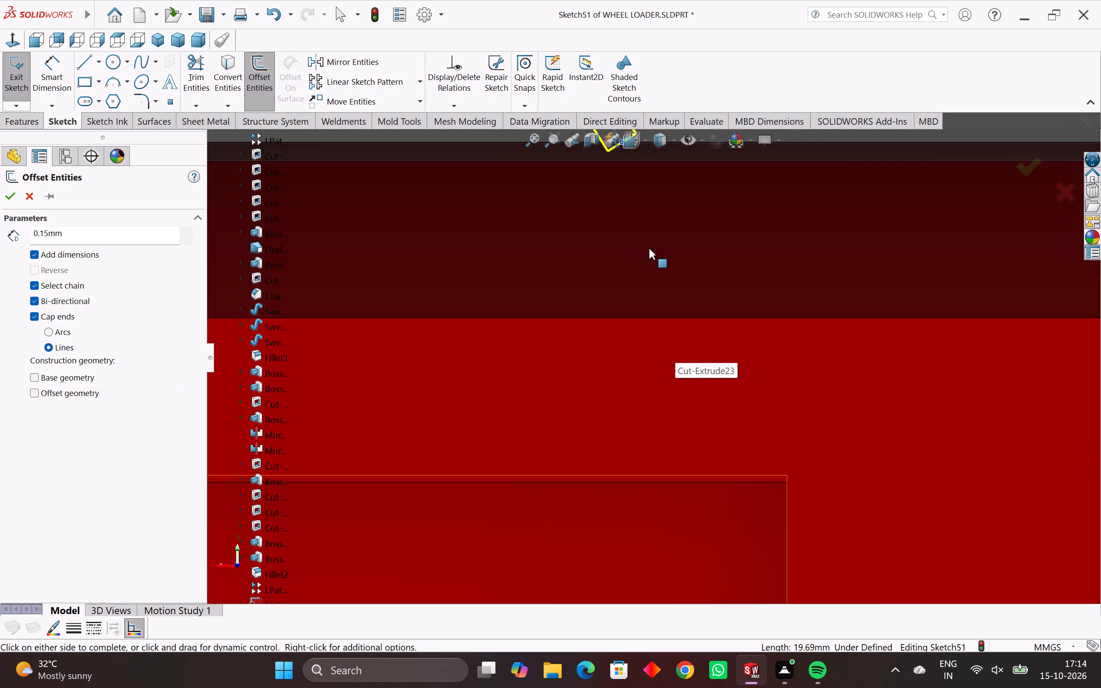
scroll(649, 249, "up", 2)
scroll(609, 201, "up", 7)
scroll(611, 200, "down", 3)
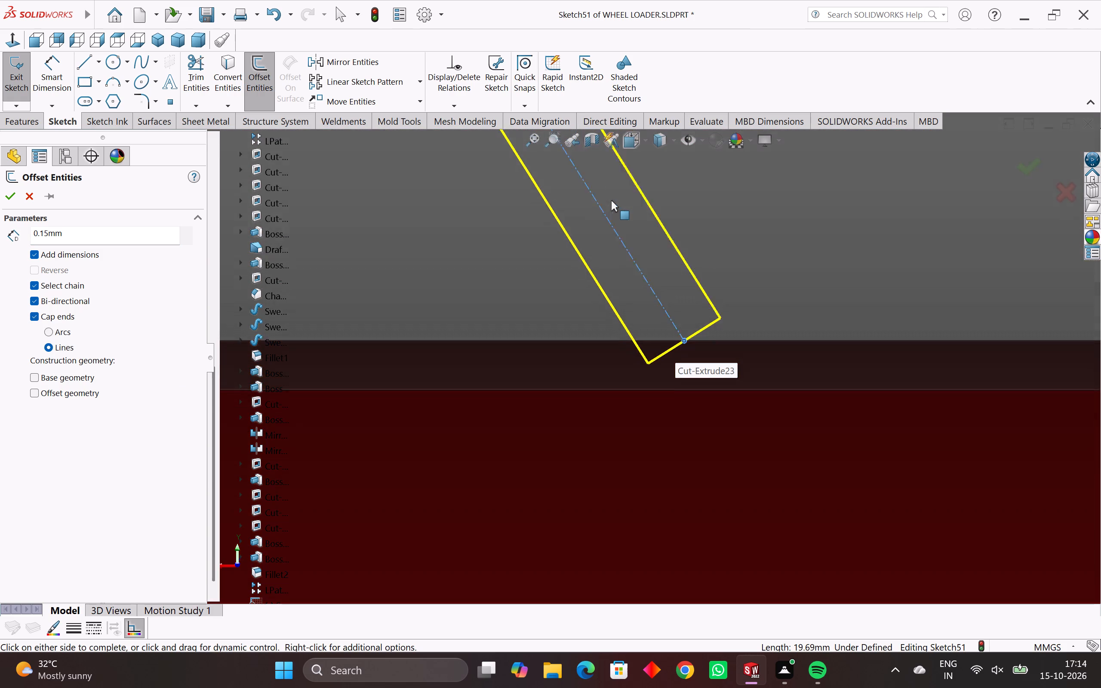
scroll(611, 200, "down", 16)
scroll(563, 225, "down", 4)
scroll(612, 270, "up", 5)
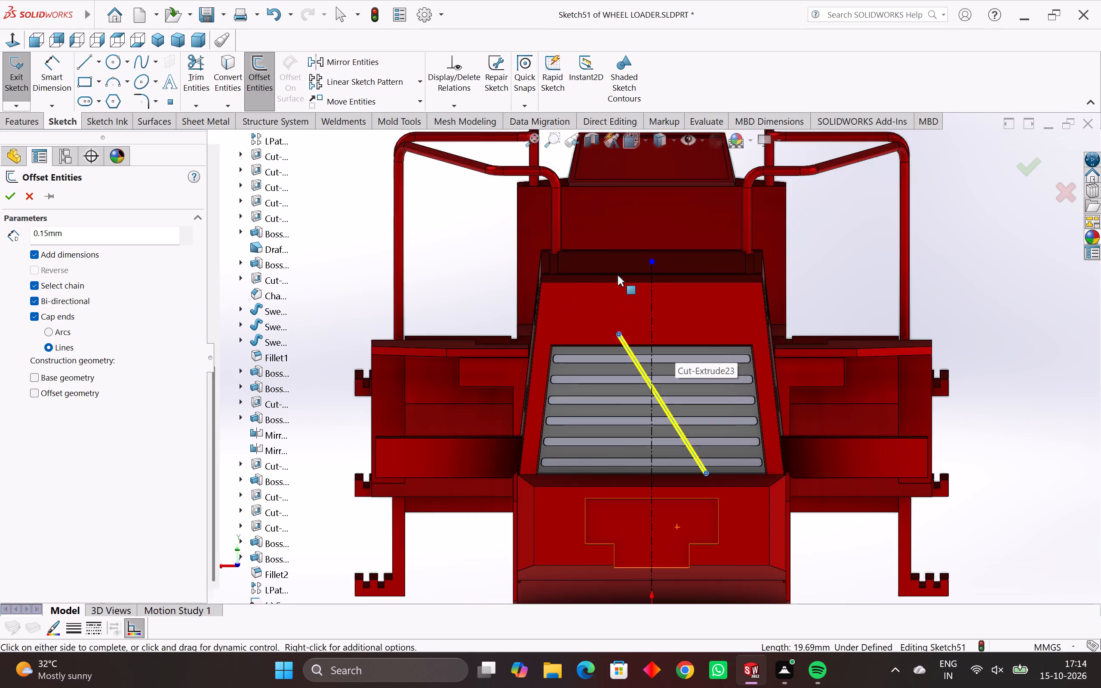
scroll(606, 316, "up", 5)
scroll(762, 464, "up", 5)
scroll(486, 247, "up", 2)
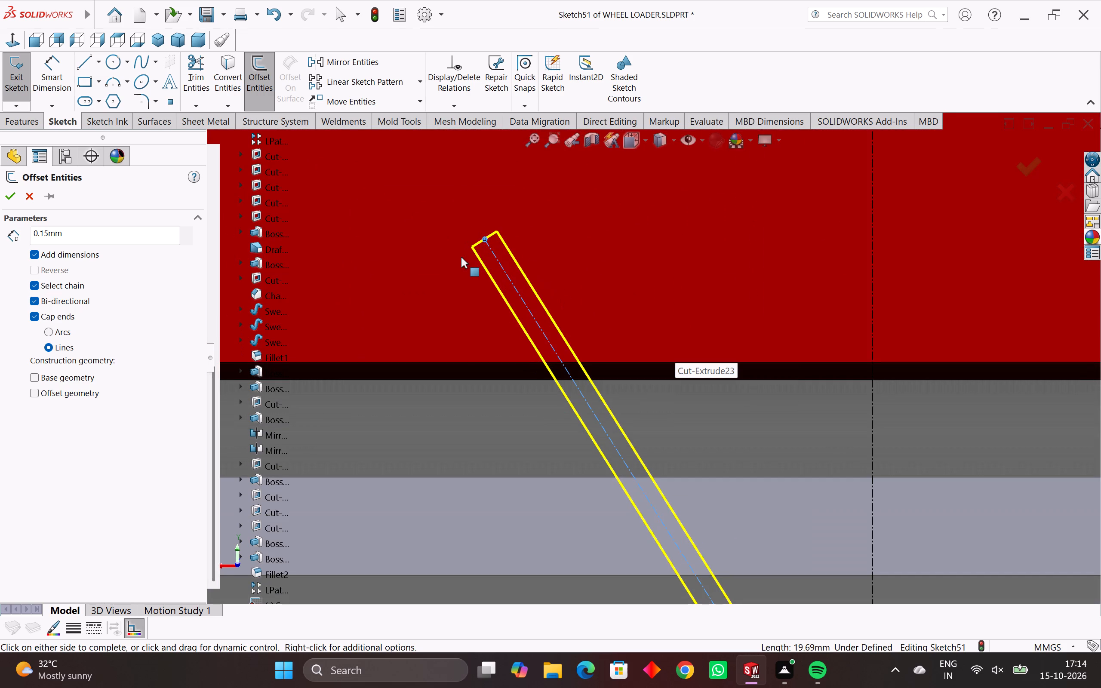
left_click(8, 199)
Fully define the diagonal strip's offset lines and the vertical centerline with automatically calculated dimensions.
scroll(557, 396, "down", 8)
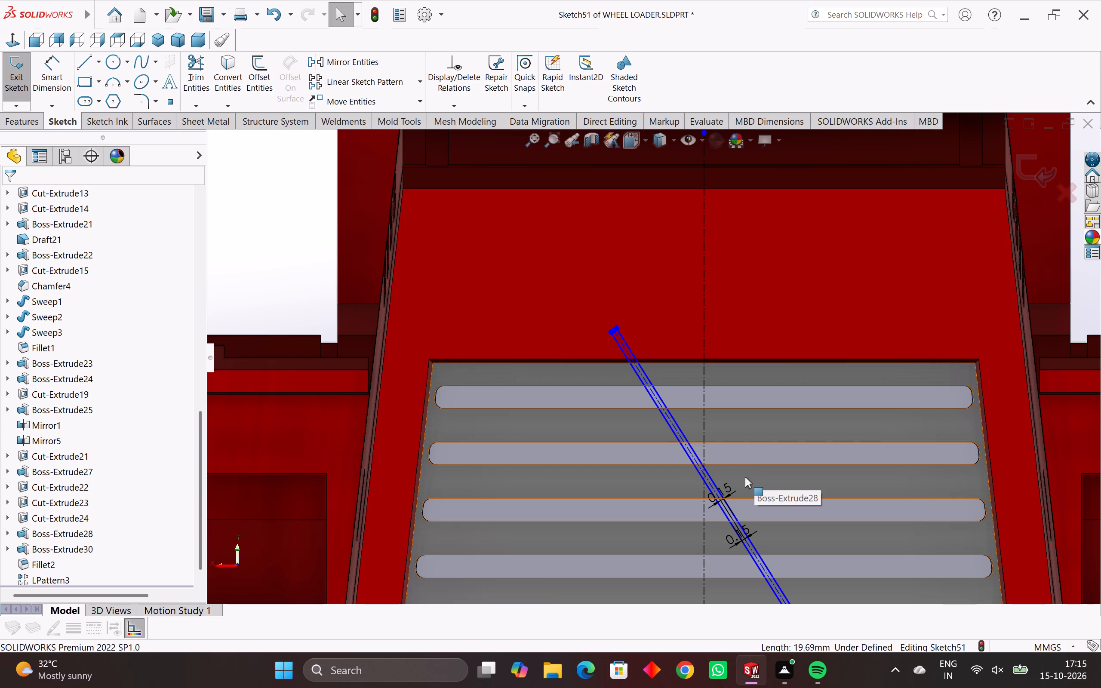
scroll(734, 481, "up", 2)
scroll(727, 479, "down", 2)
left_click_drag(735, 422, 664, 503)
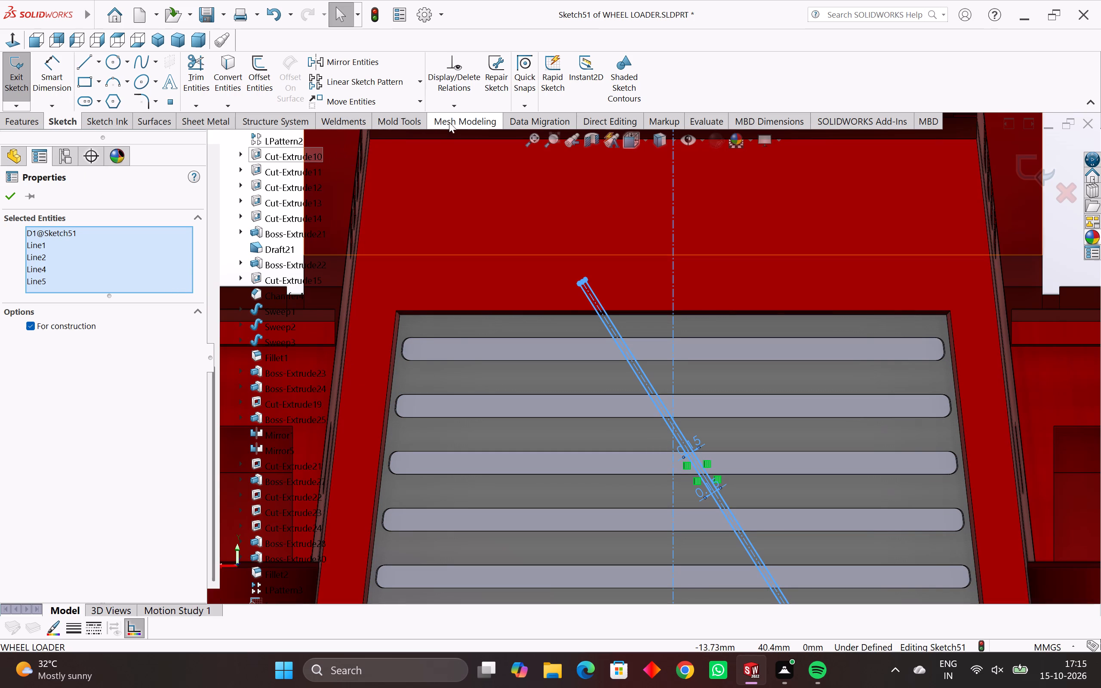
left_click(454, 107)
left_click(471, 163)
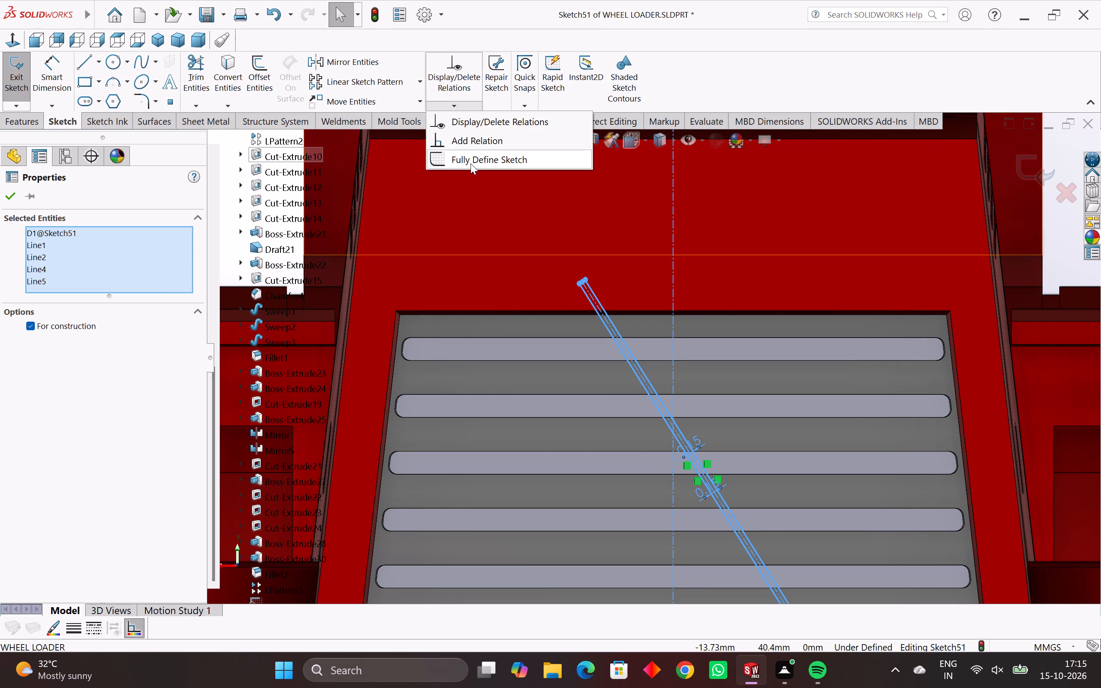
left_click(101, 342)
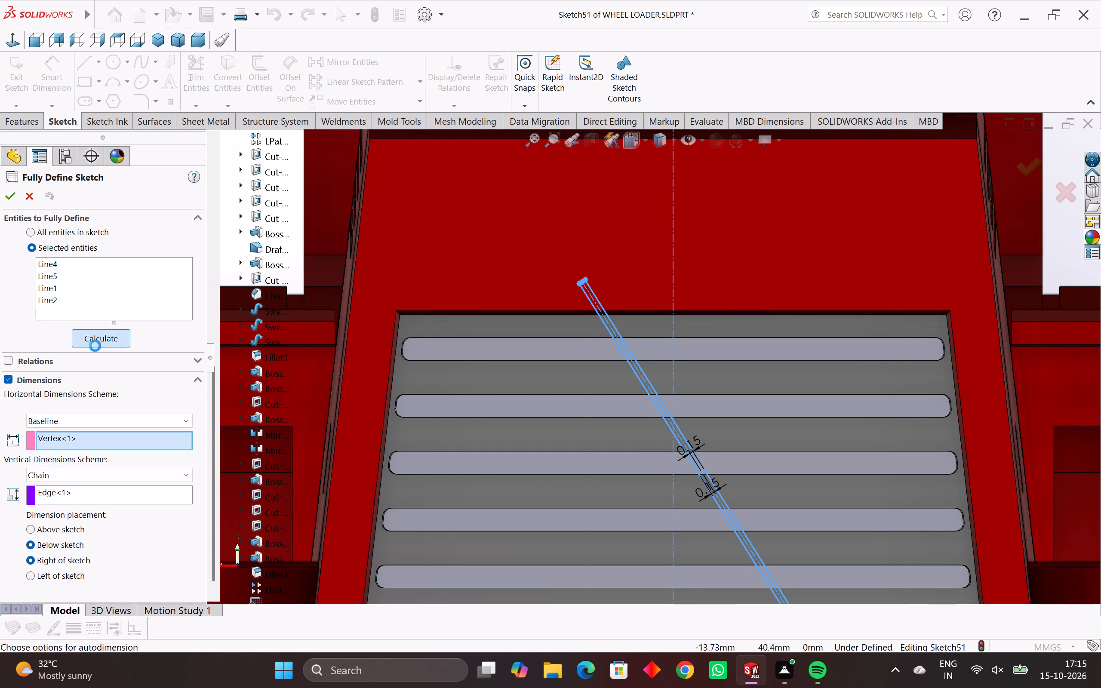
scroll(558, 490, "down", 6)
middle_click_drag(566, 490, 580, 488)
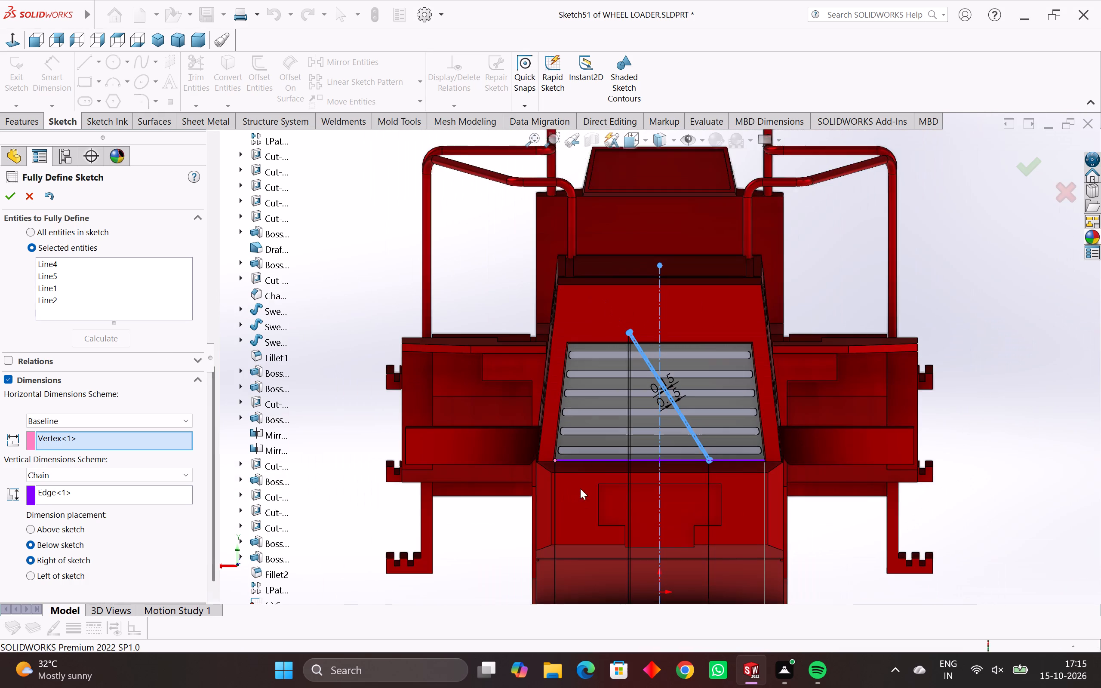
middle_click_drag(580, 488, 567, 520)
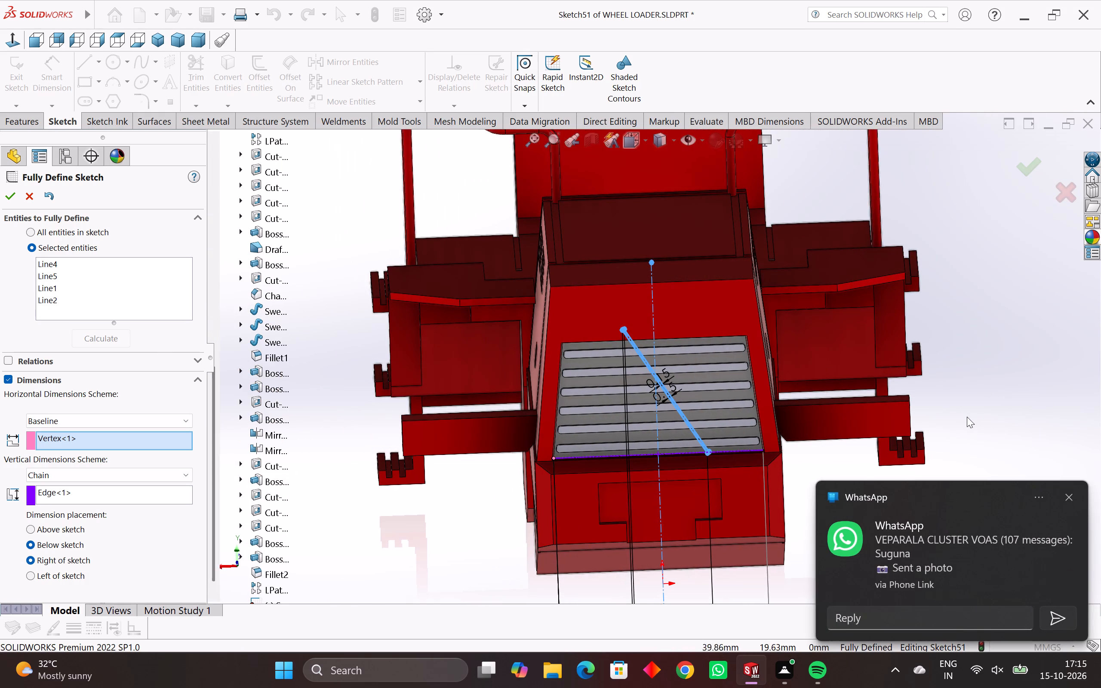
left_click(972, 410)
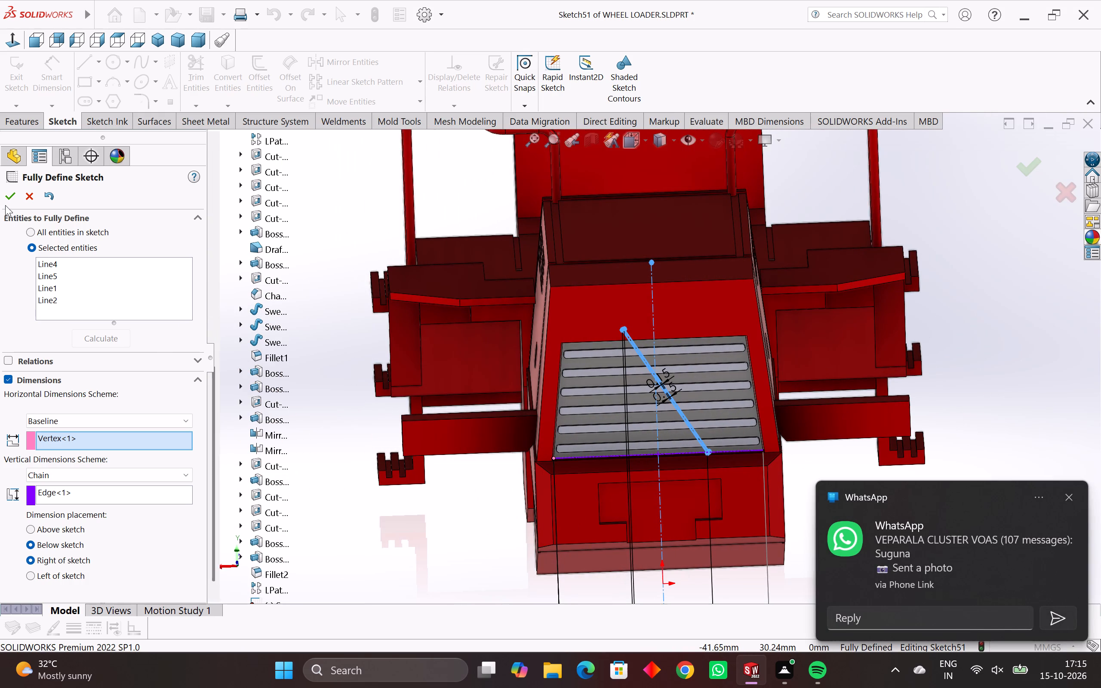
left_click(6, 199)
Set up a linear sketch pattern of the strip's two long diagonal lines along the grille recess's upper edge.
scroll(603, 412, "up", 2)
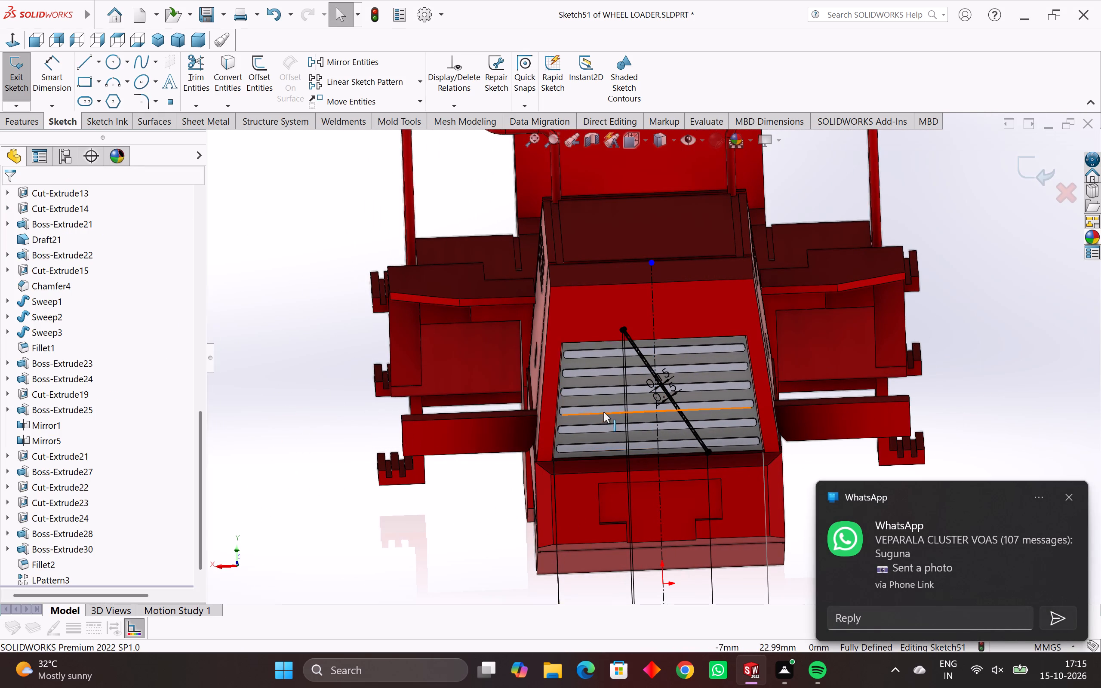
scroll(603, 412, "up", 1)
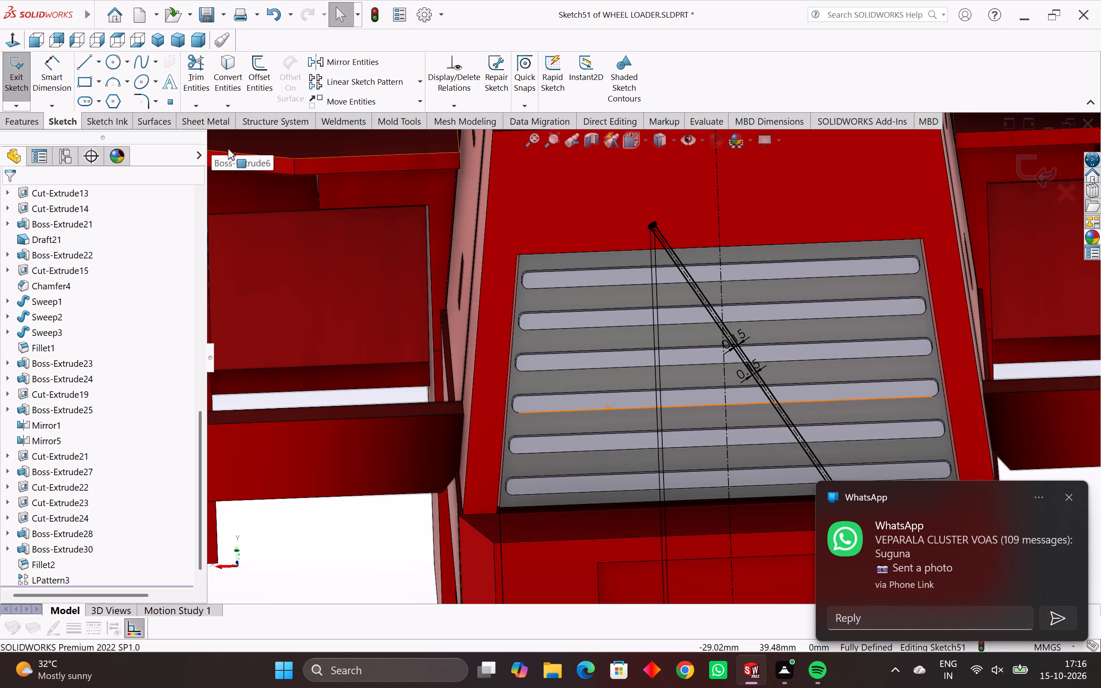
left_click(359, 86)
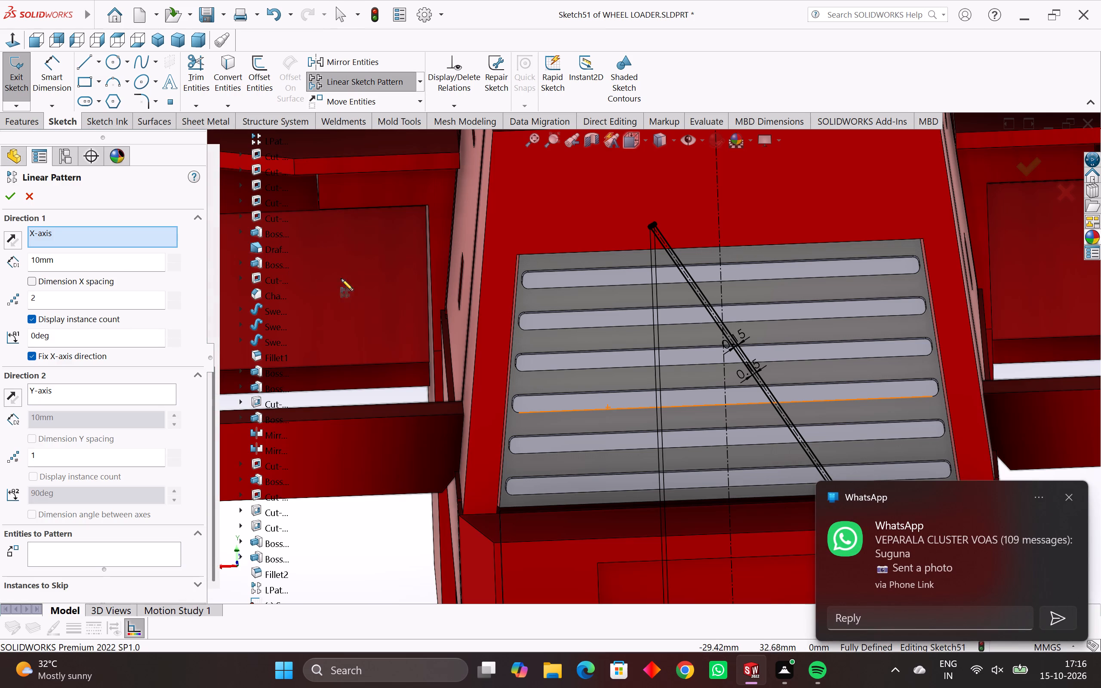
scroll(453, 323, "down", 3)
scroll(652, 299, "up", 4)
scroll(581, 339, "up", 7)
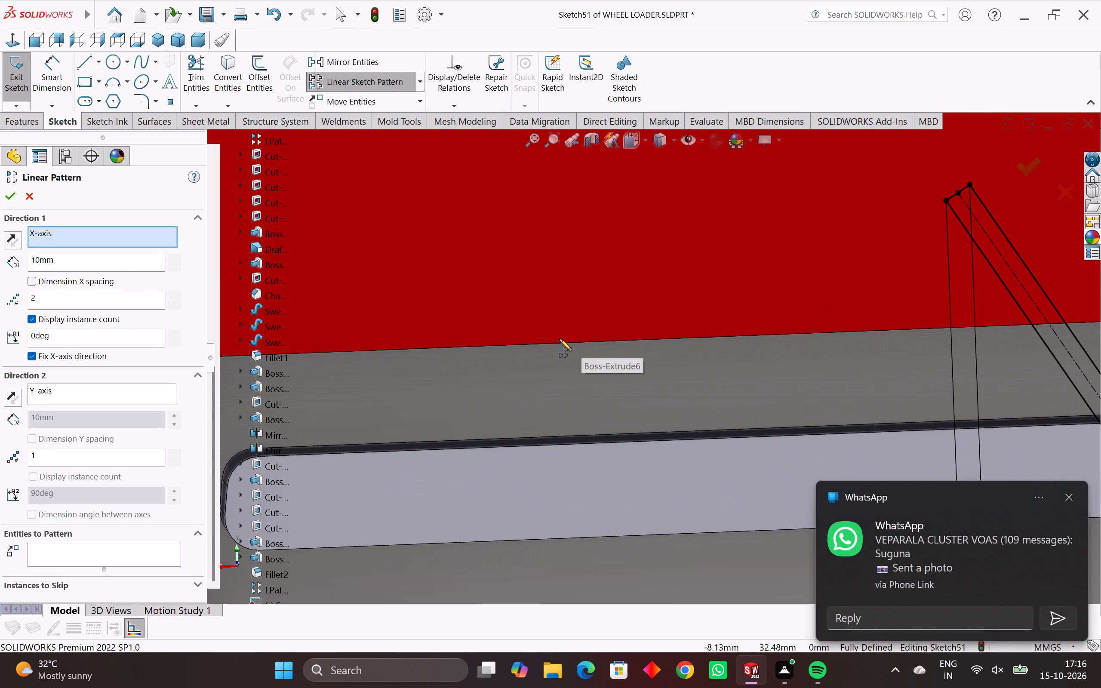
middle_click_drag(557, 347, 558, 304)
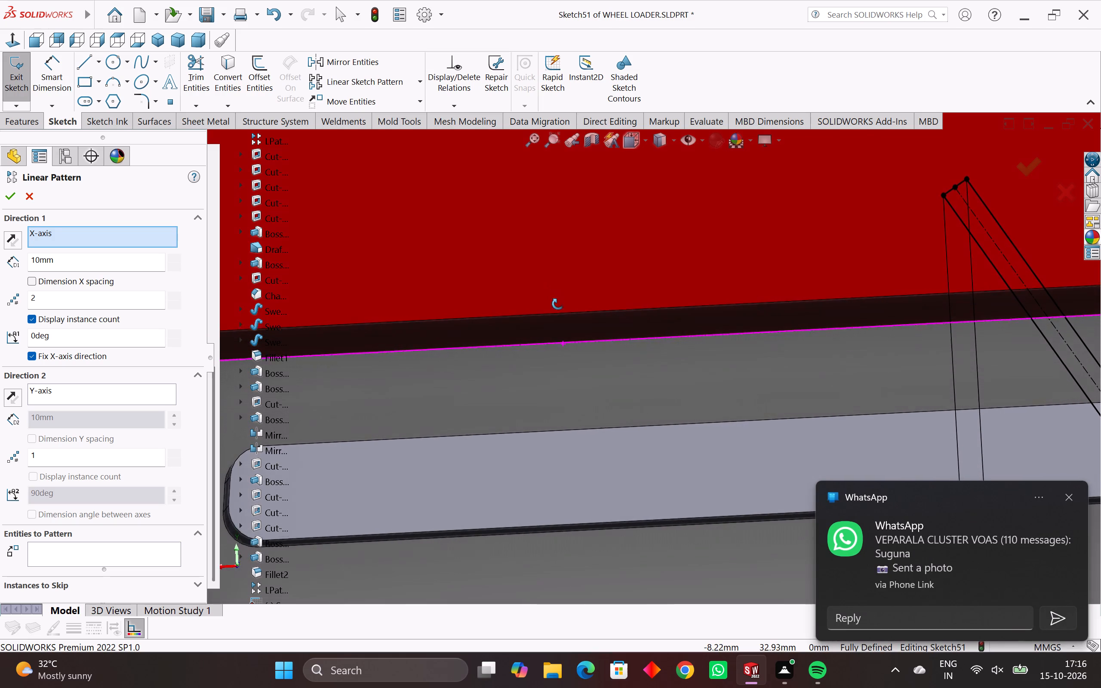
middle_click_drag(558, 304, 557, 319)
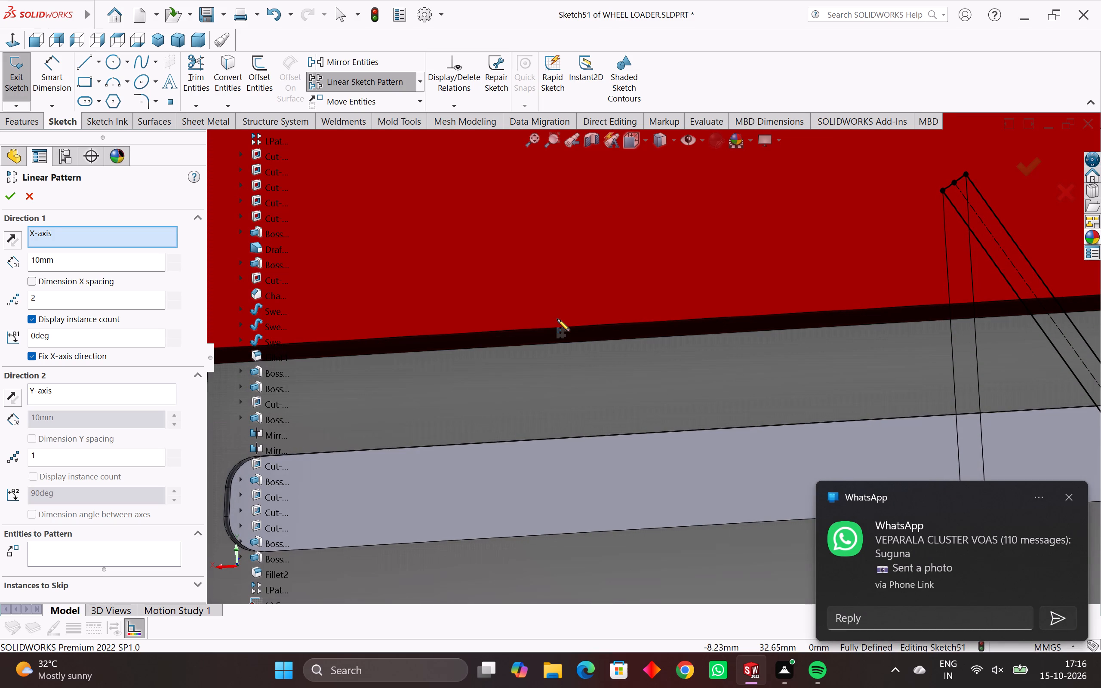
left_click(562, 327)
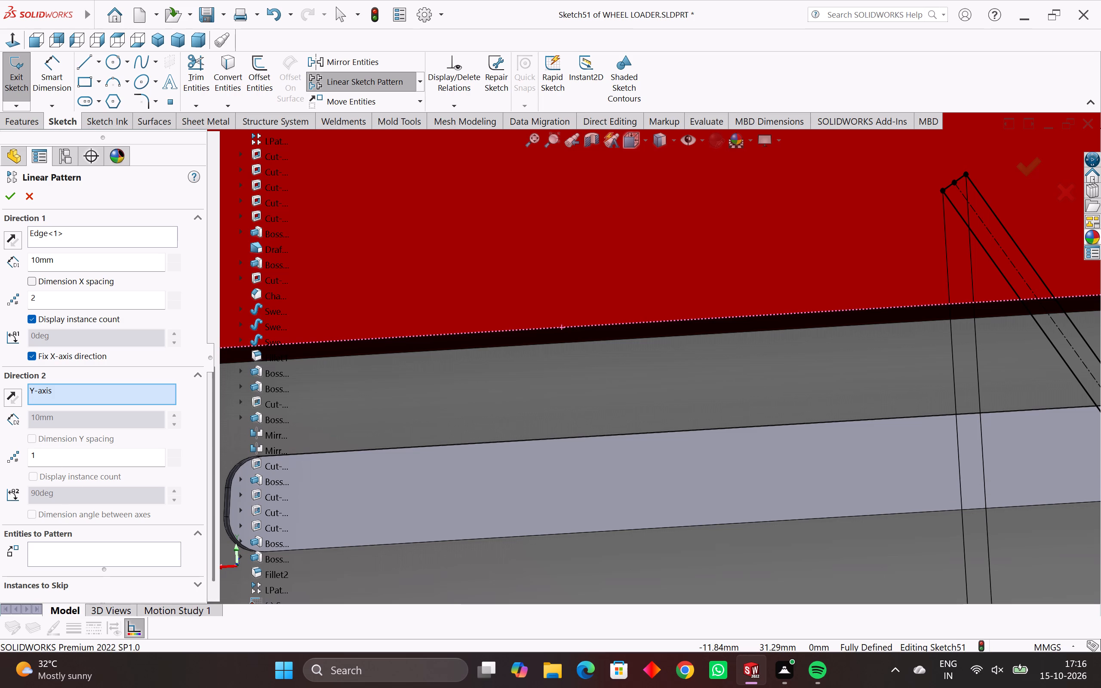
left_click(54, 549)
scroll(762, 445, "down", 1)
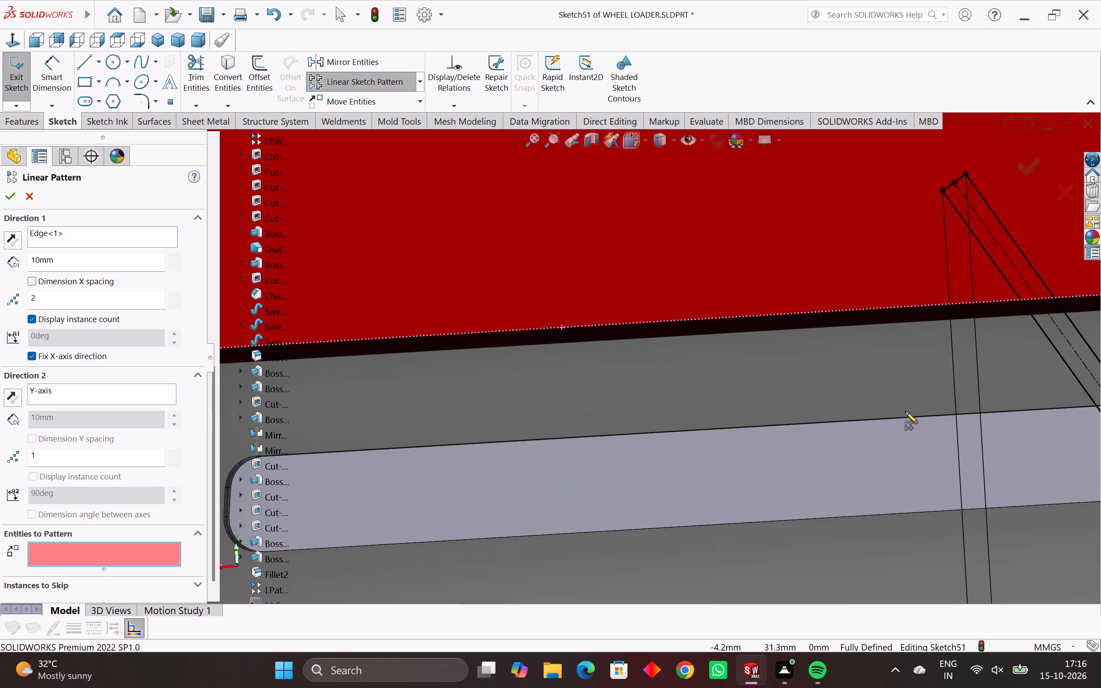
scroll(917, 399, "down", 3)
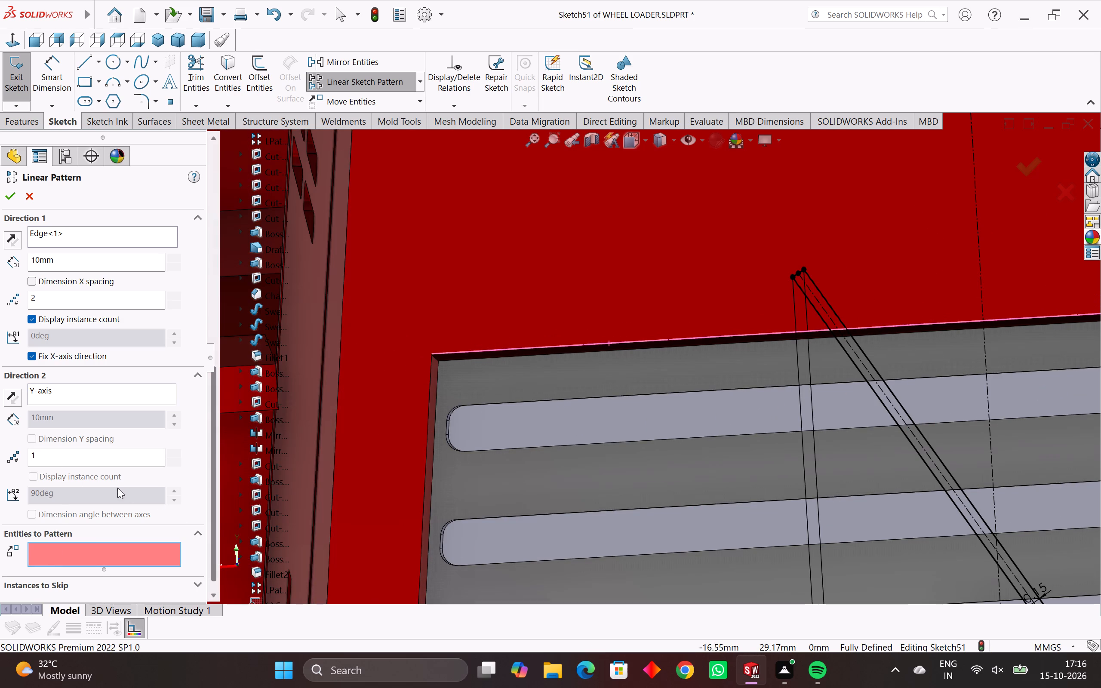
scroll(115, 487, "down", 3)
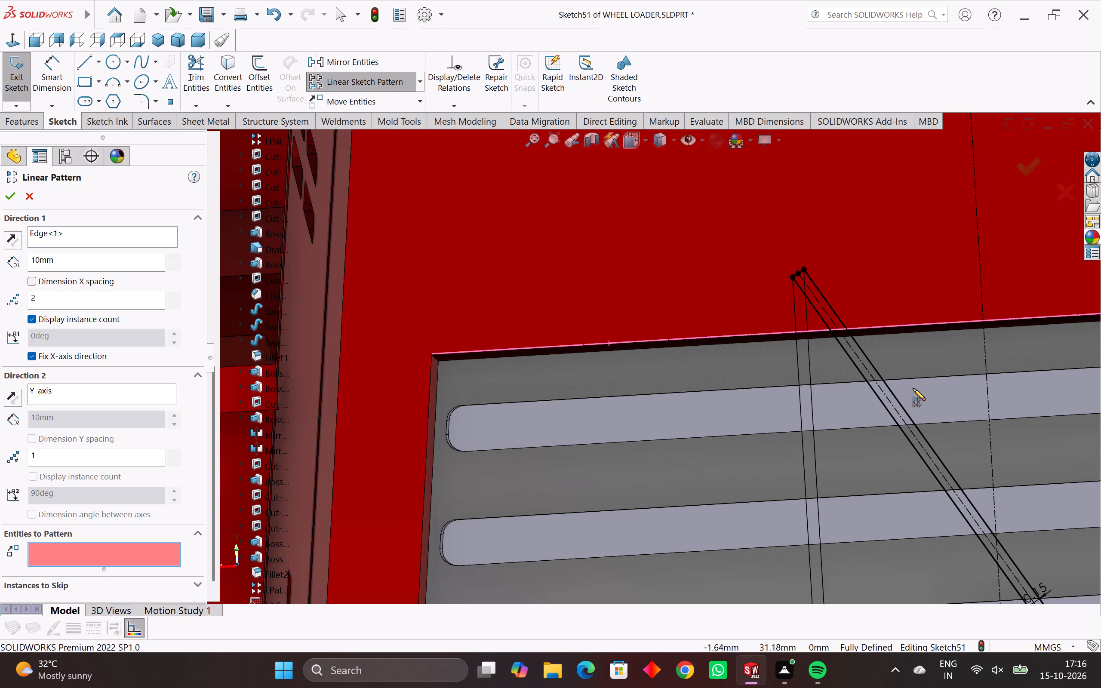
left_click(900, 405)
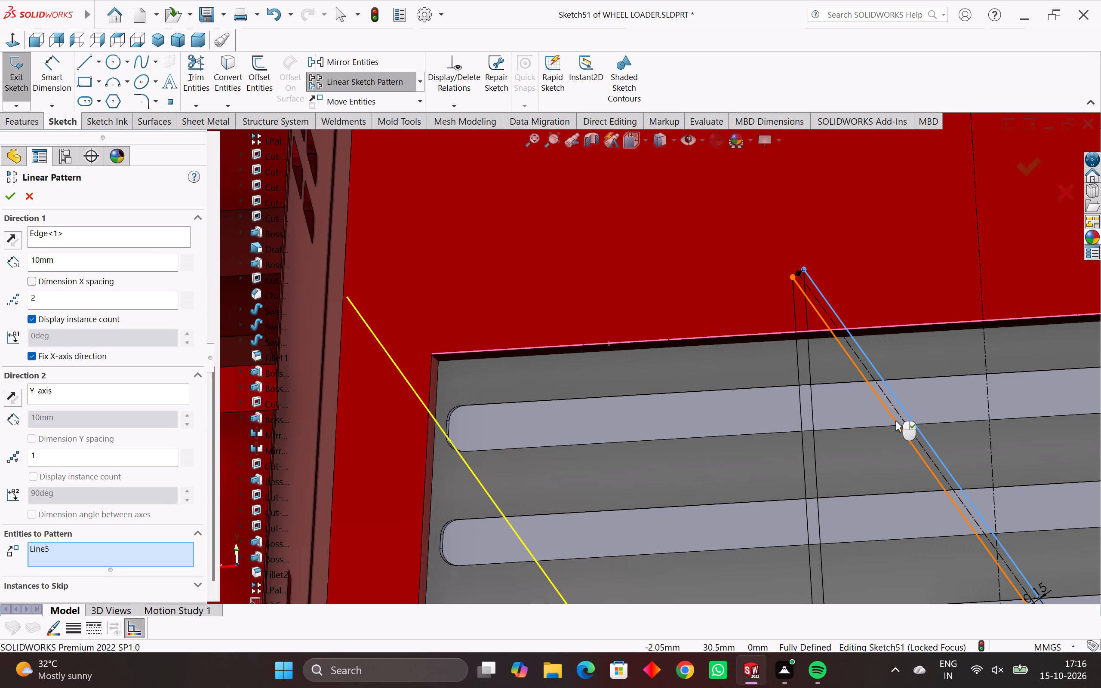
left_click(895, 421)
scroll(657, 478, "down", 4)
scroll(384, 468, "down", 2)
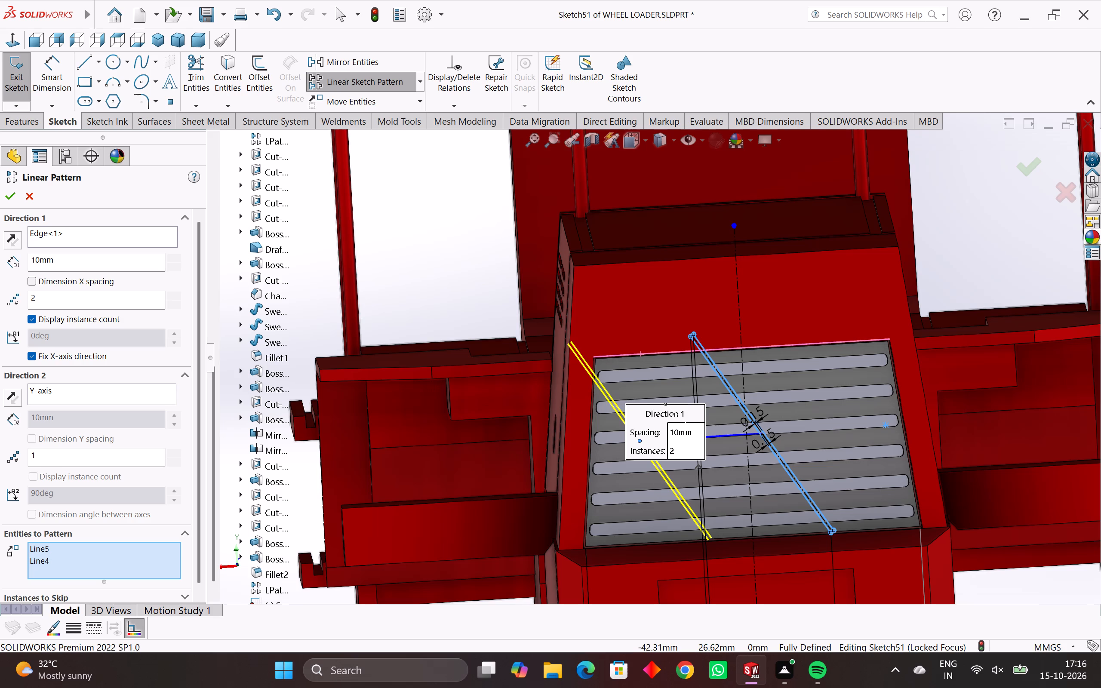
Set the pattern's first direction to 2 mm spacing and 8 instances.
left_click_drag(65, 264, 0, 261)
key("2")
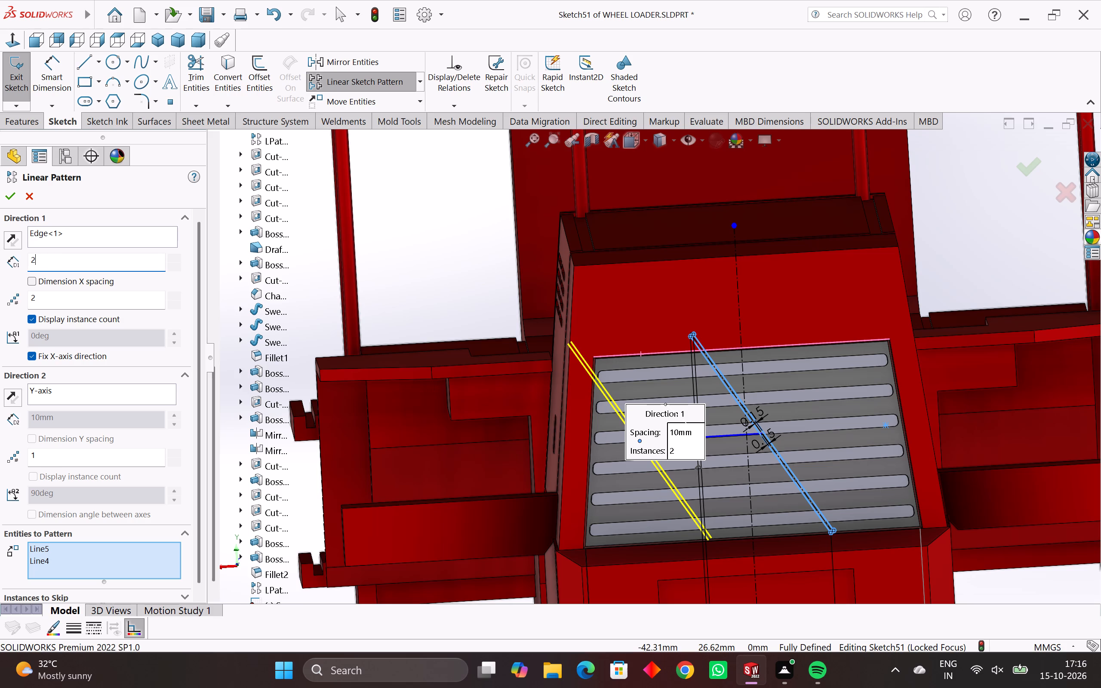
key("Return")
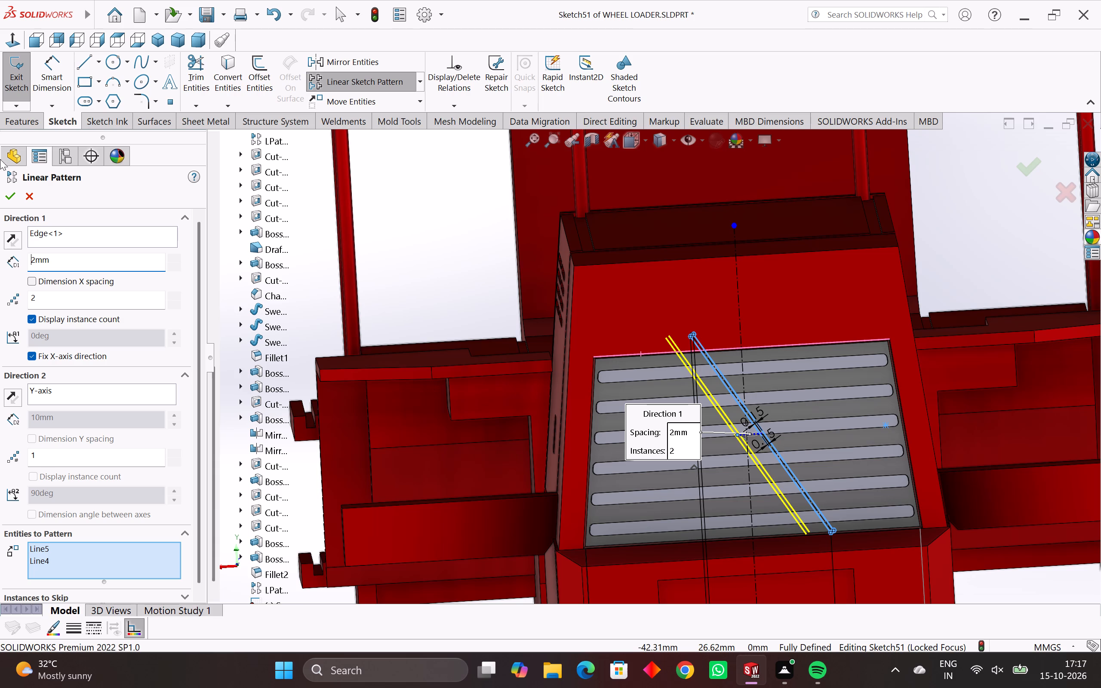
left_click_drag(52, 299, 0, 297)
key("8")
key("Return")
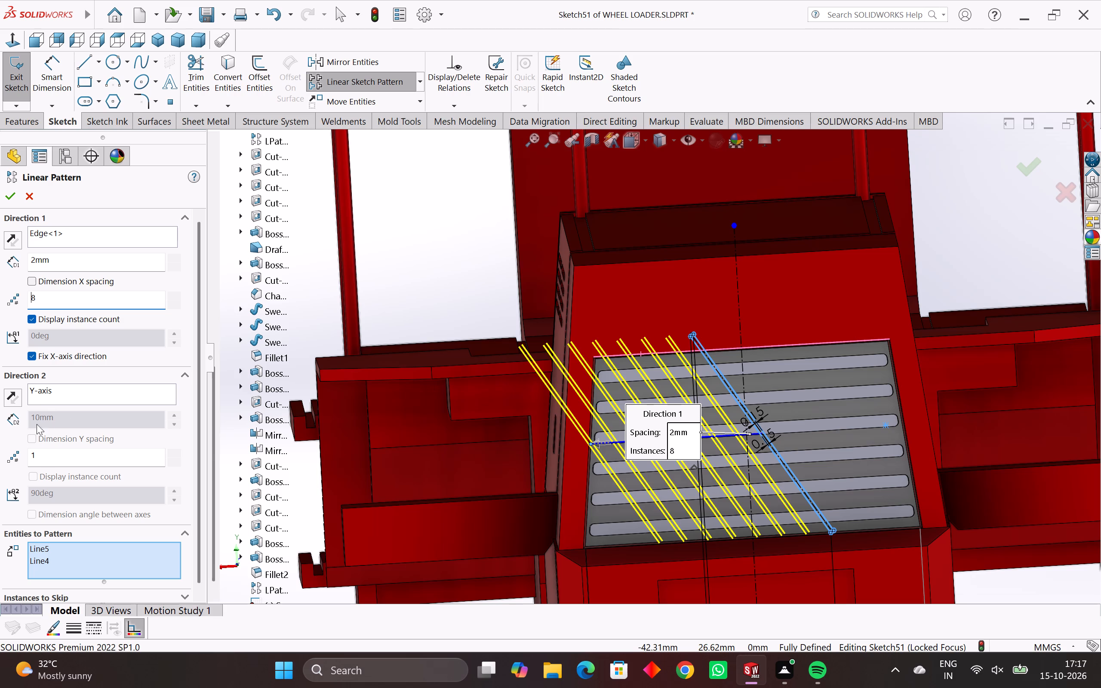
Add a second pattern direction along the grille's lower edge with 8 instances at 2 mm spacing, and complete the pattern.
left_click(59, 396)
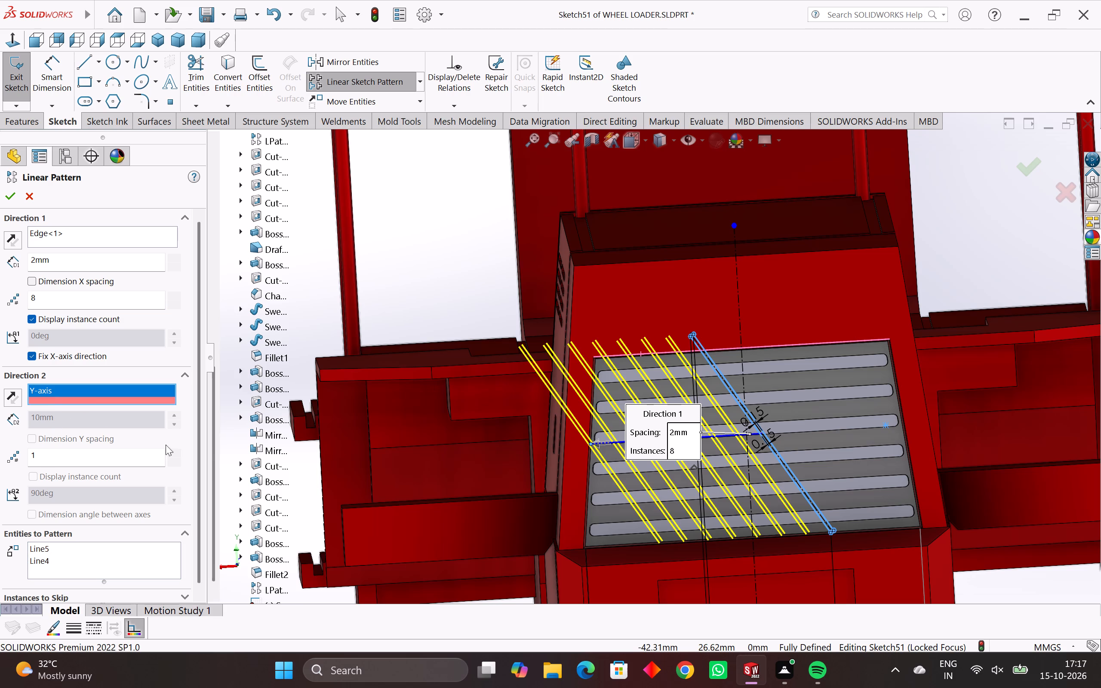
scroll(843, 522, "up", 8)
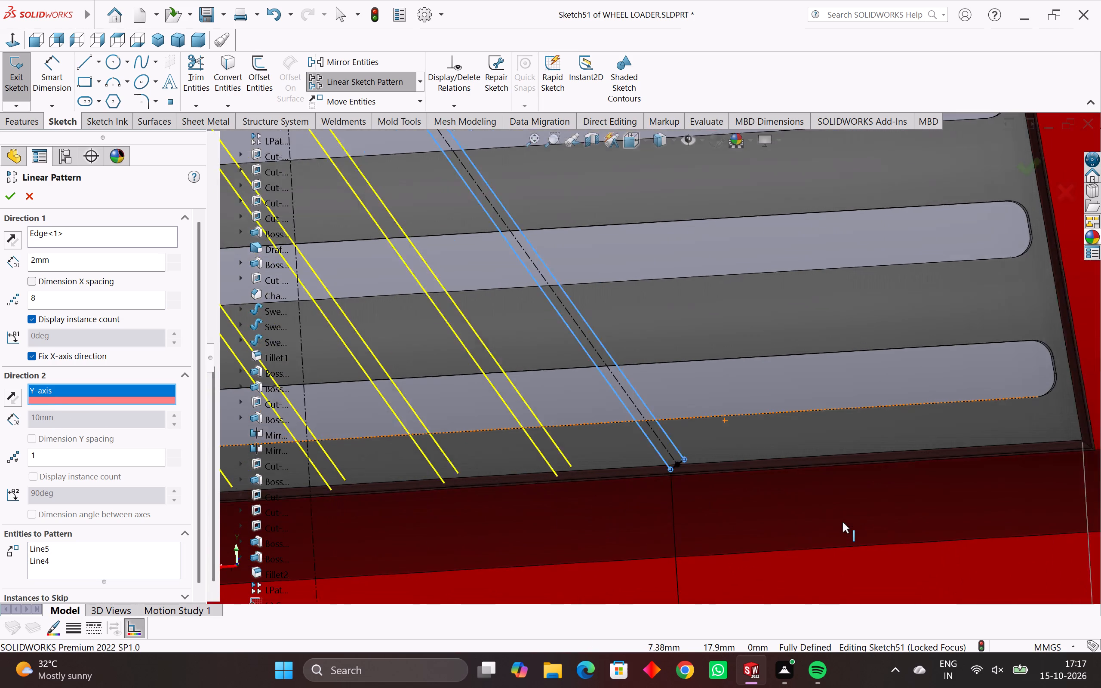
left_click(764, 450)
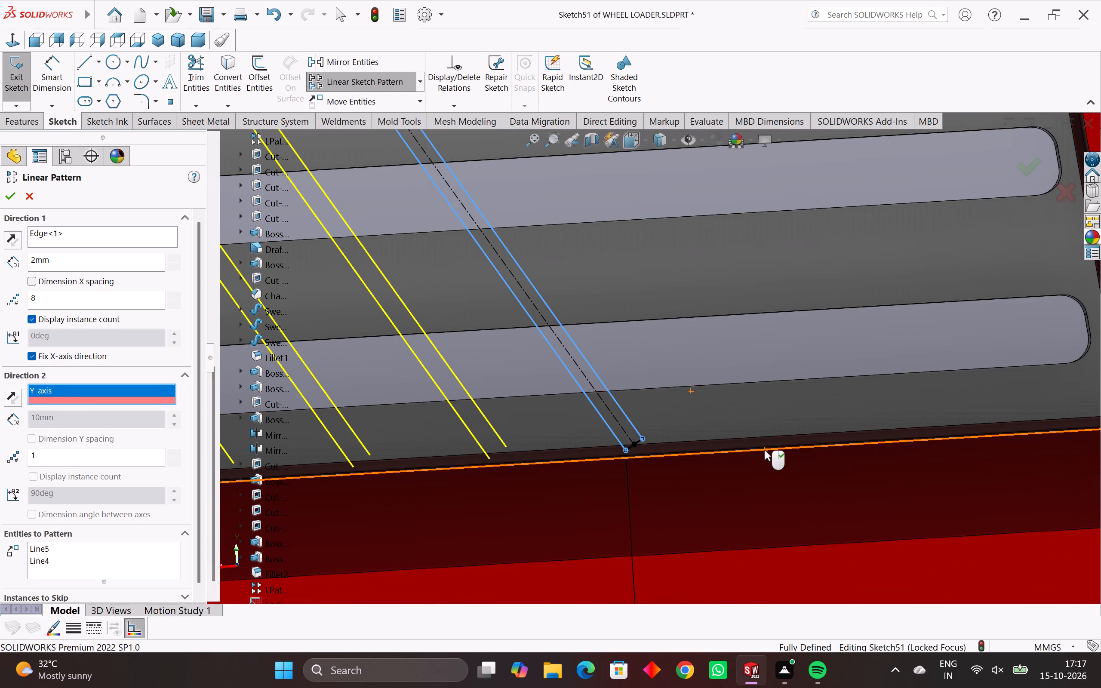
scroll(764, 450, "down", 3)
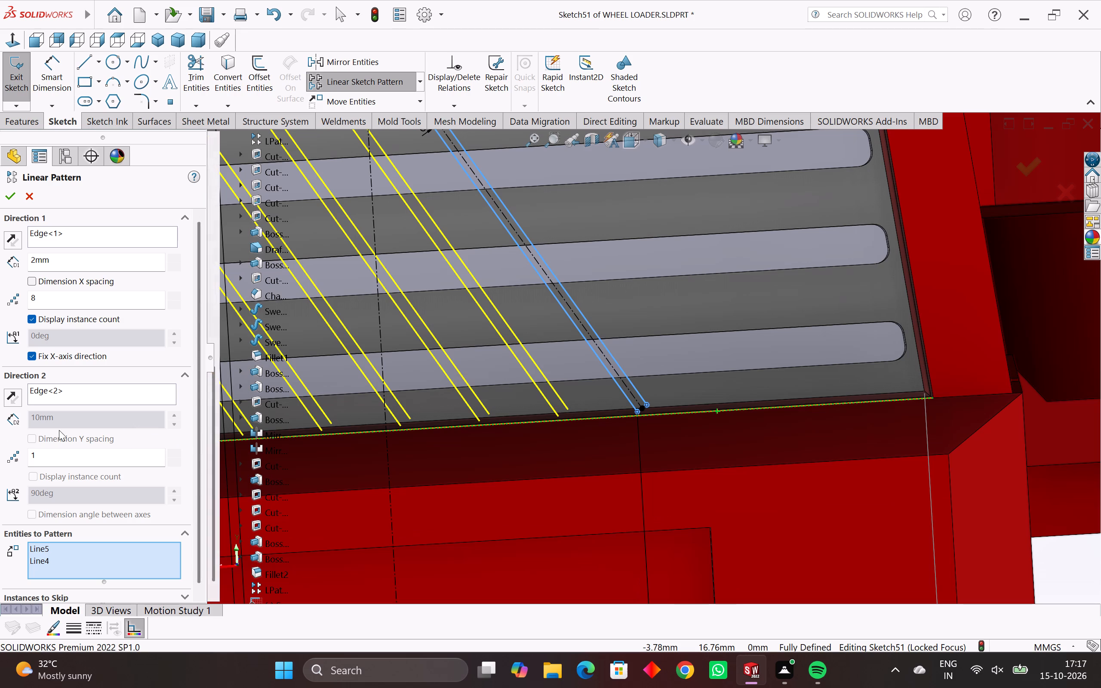
left_click_drag(46, 451, 0, 469)
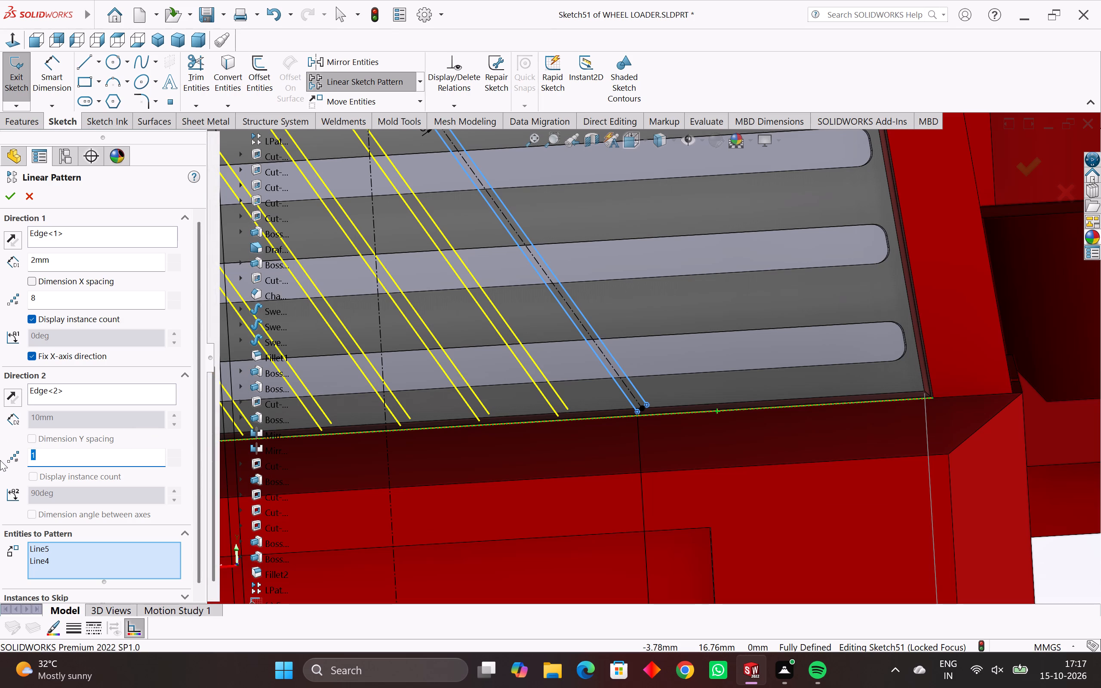
key("8")
key("Return")
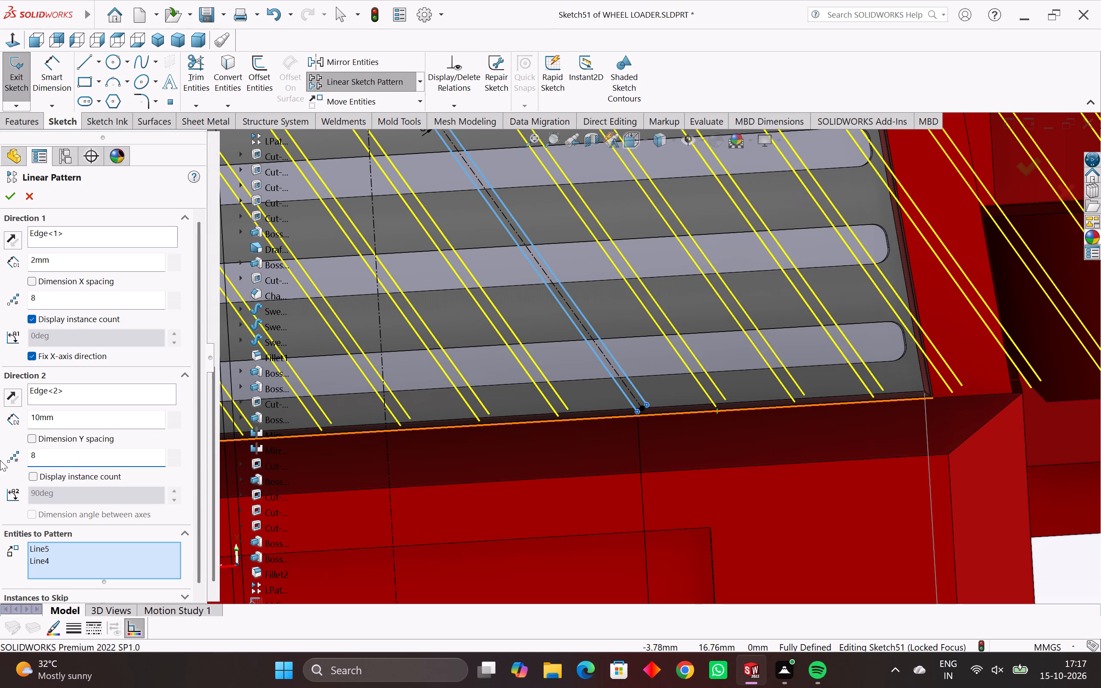
scroll(0, 460, "down", 3)
scroll(75, 507, "down", 2)
scroll(216, 482, "down", 2)
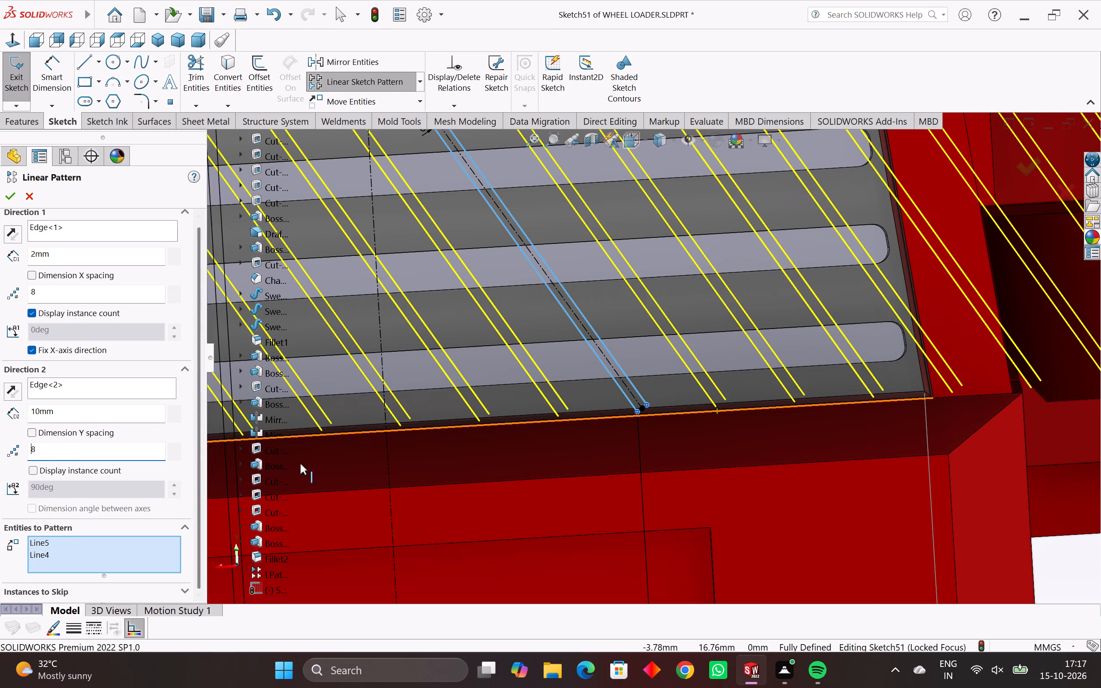
scroll(332, 465, "down", 2)
scroll(501, 475, "down", 8)
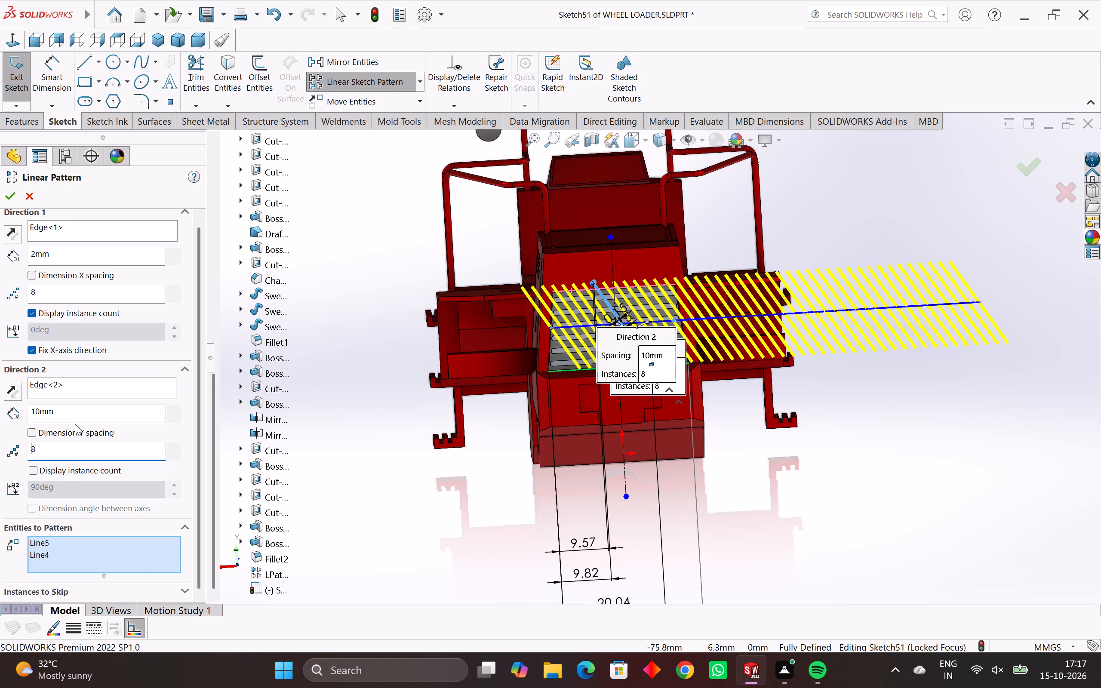
left_click_drag(63, 416, 0, 429)
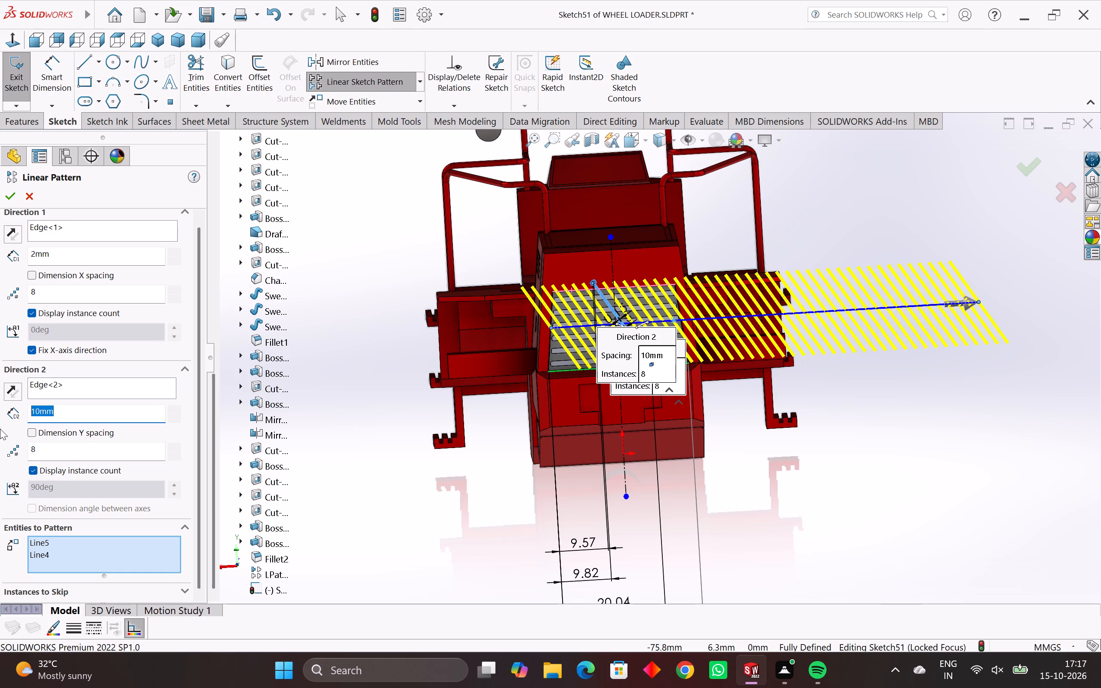
key("2")
key("Return")
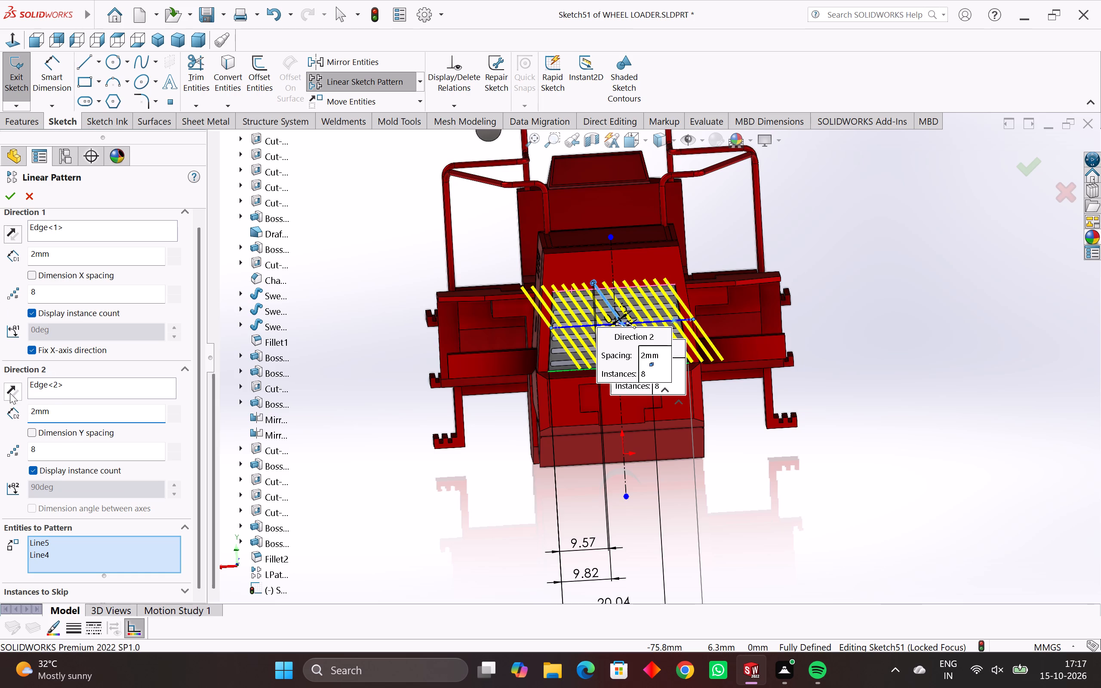
left_click(9, 197)
scroll(604, 396, "up", 3)
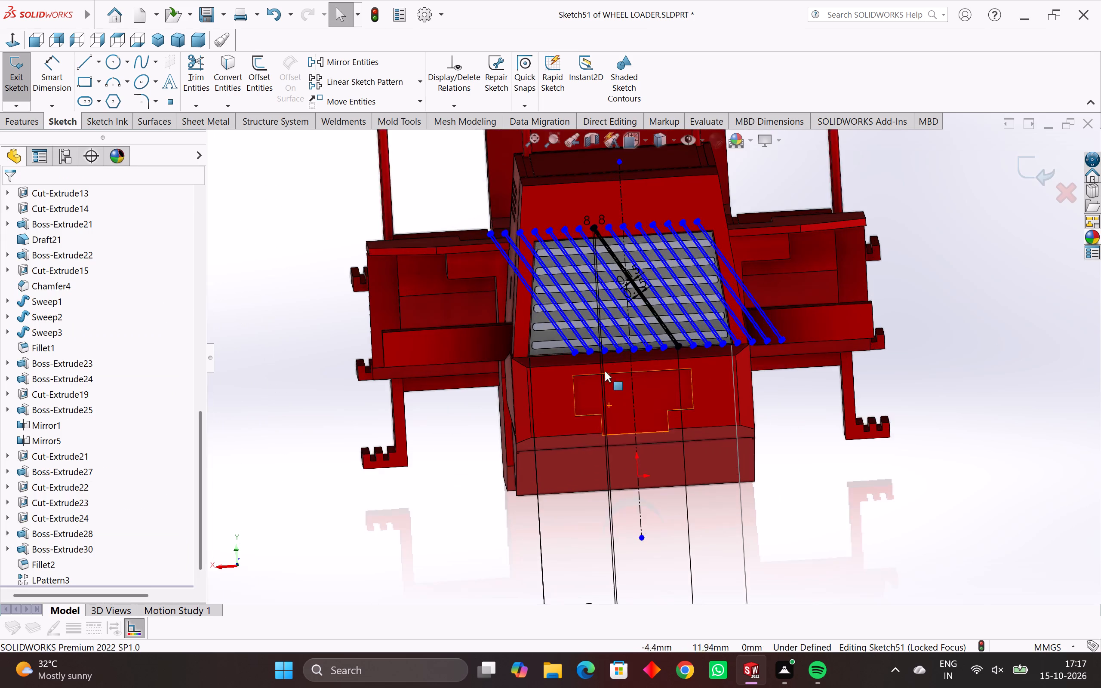
scroll(605, 371, "up", 9)
scroll(563, 313, "up", 4)
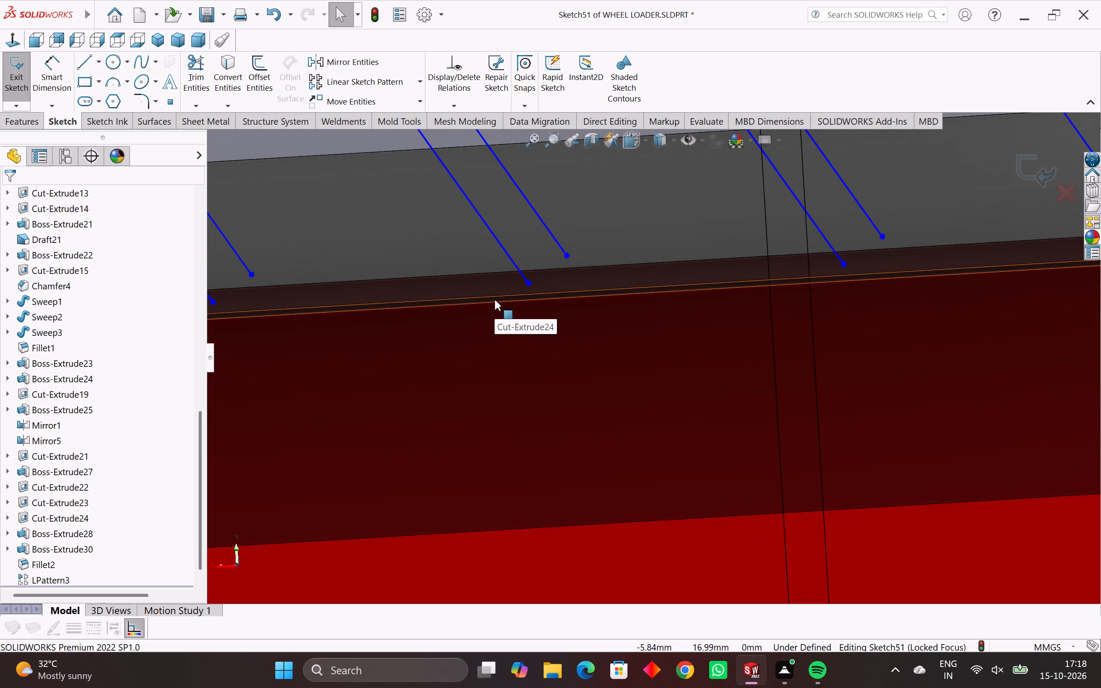
Undo the two-direction linear sketch pattern of the strip's long diagonal lines.
key("ctrl+z")
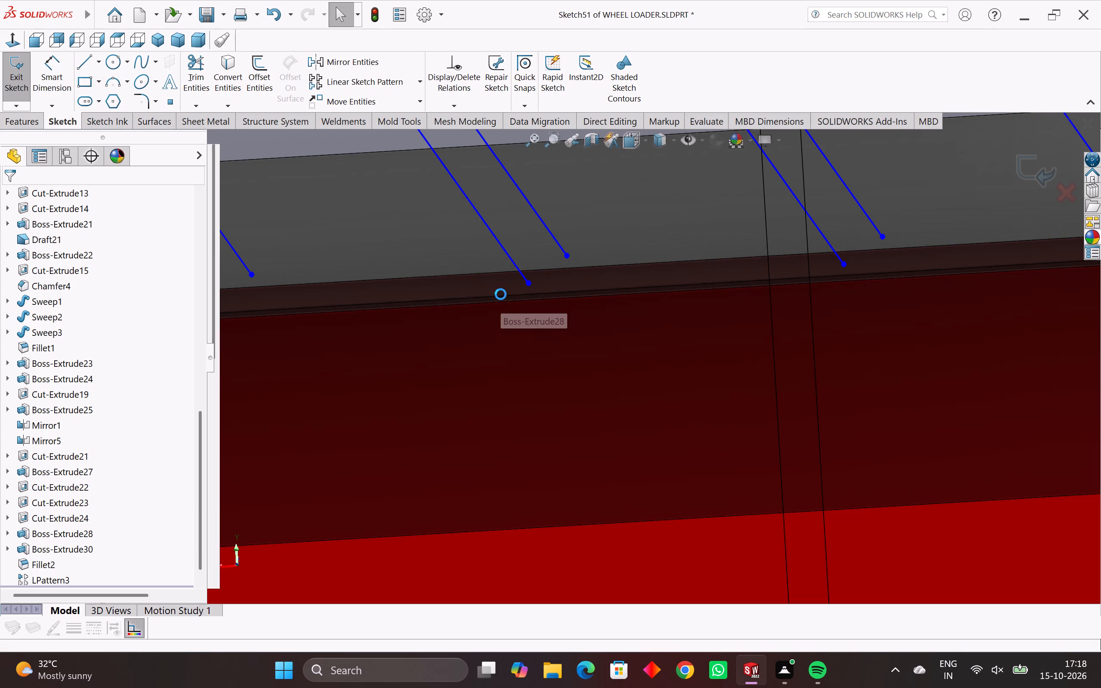
Replace the short end line at the diagonal strip's lower end with a new line joining the two long lines' endpoints.
scroll(521, 297, "down", 8)
scroll(728, 320, "down", 3)
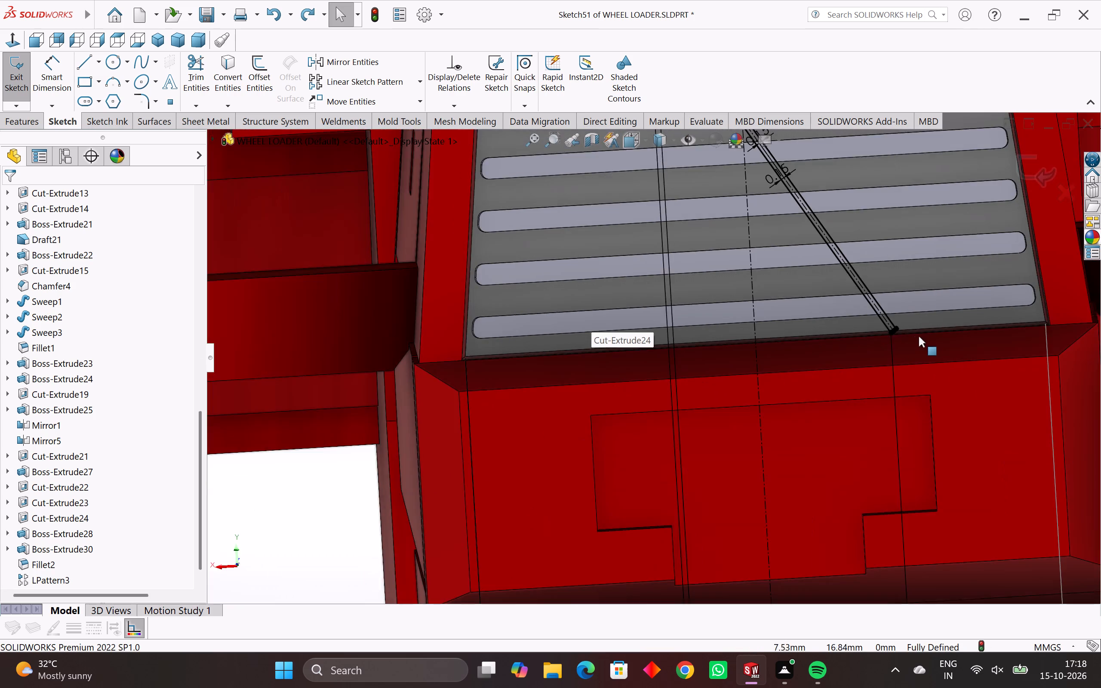
scroll(922, 337, "up", 9)
scroll(819, 344, "up", 5)
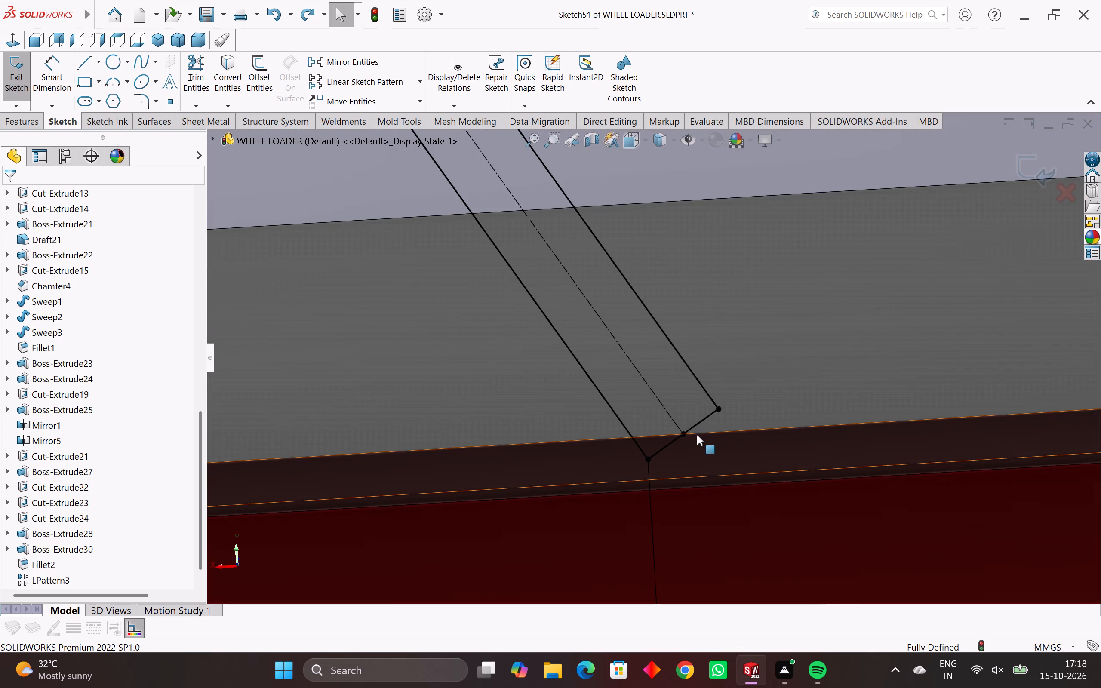
left_click(698, 422)
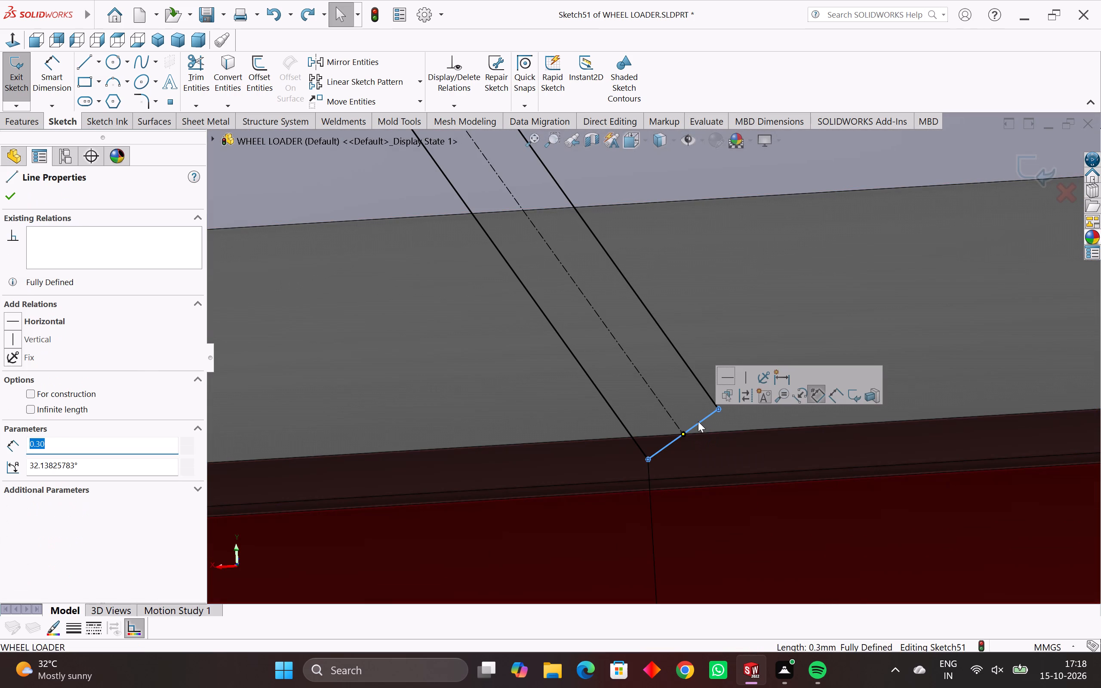
key("Delete")
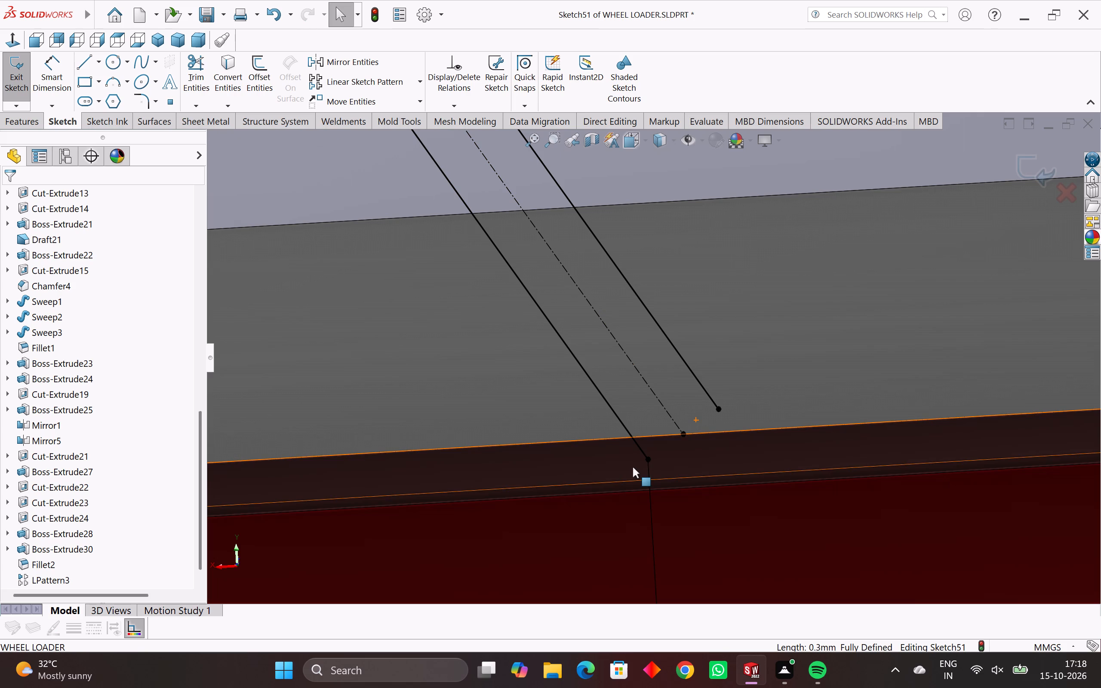
key("l")
left_click(648, 459)
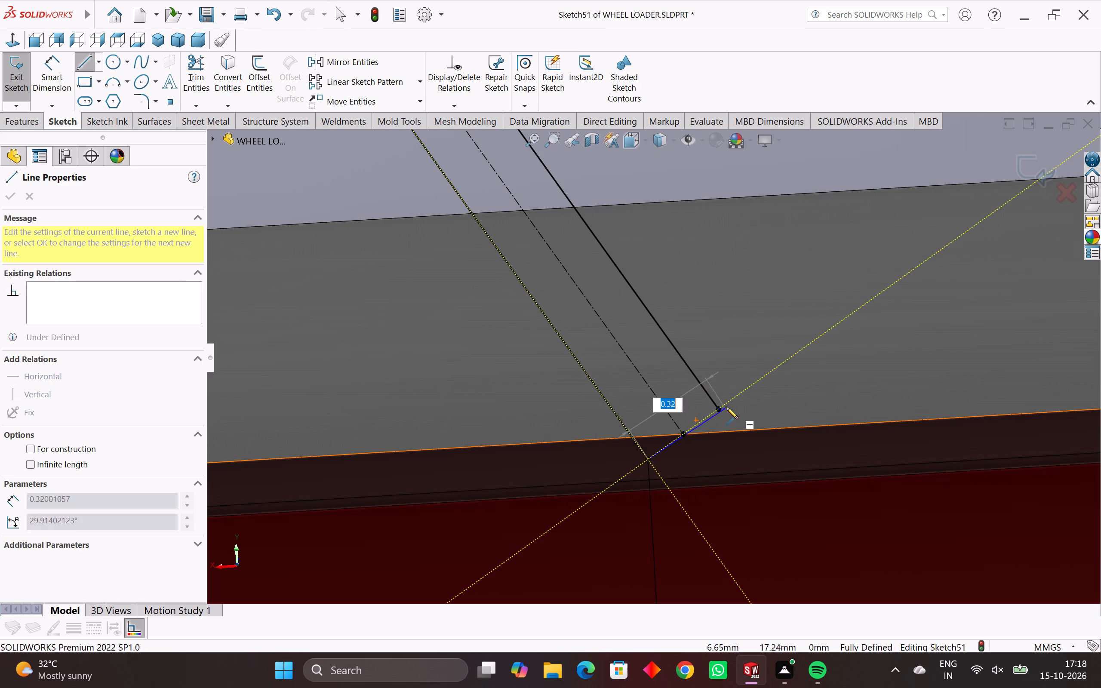
left_click(716, 408)
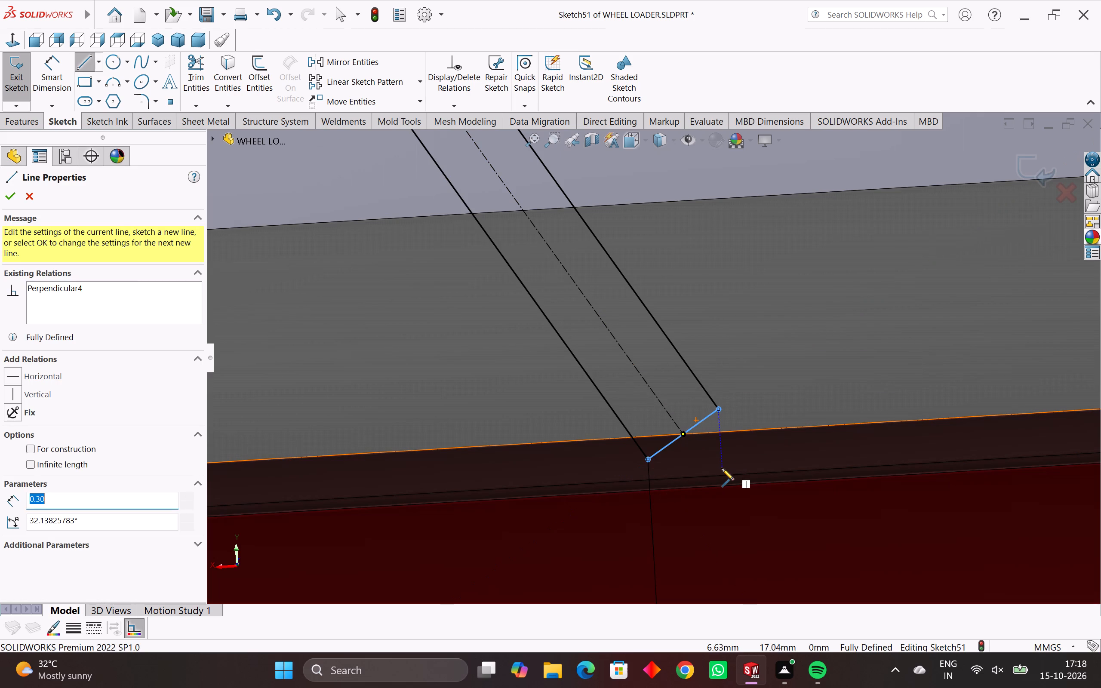
key("Escape")
Replace the short end line at the diagonal strip's upper end with a new line joining the two long lines' endpoints.
scroll(699, 466, "down", 17)
scroll(579, 267, "up", 6)
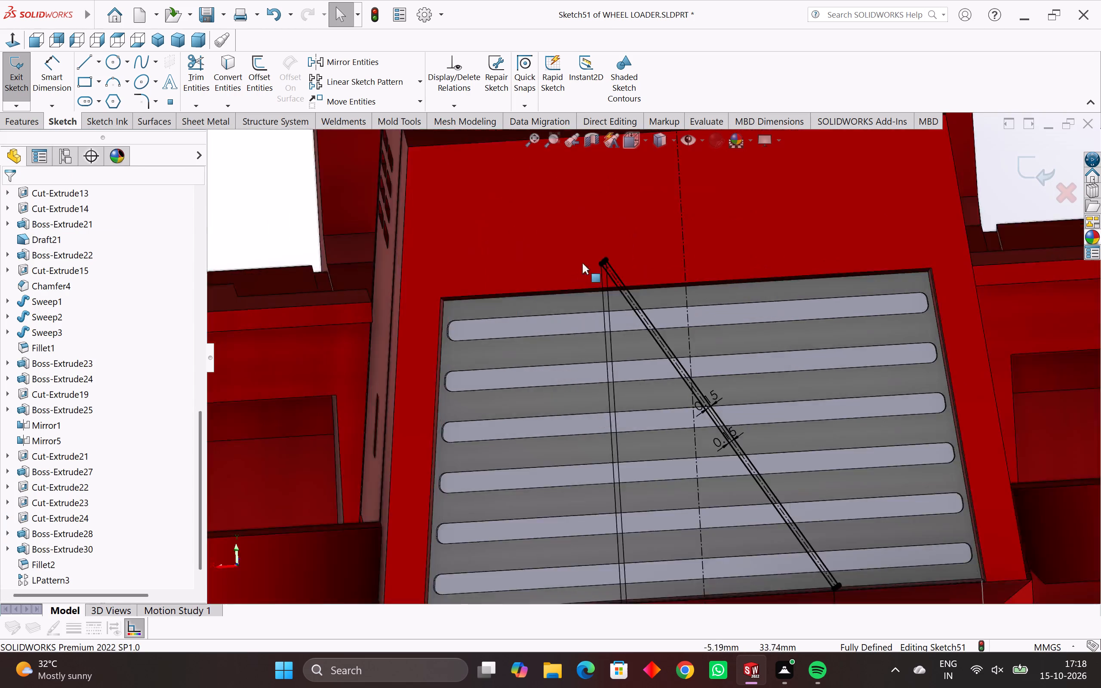
scroll(582, 263, "up", 8)
left_click(752, 382)
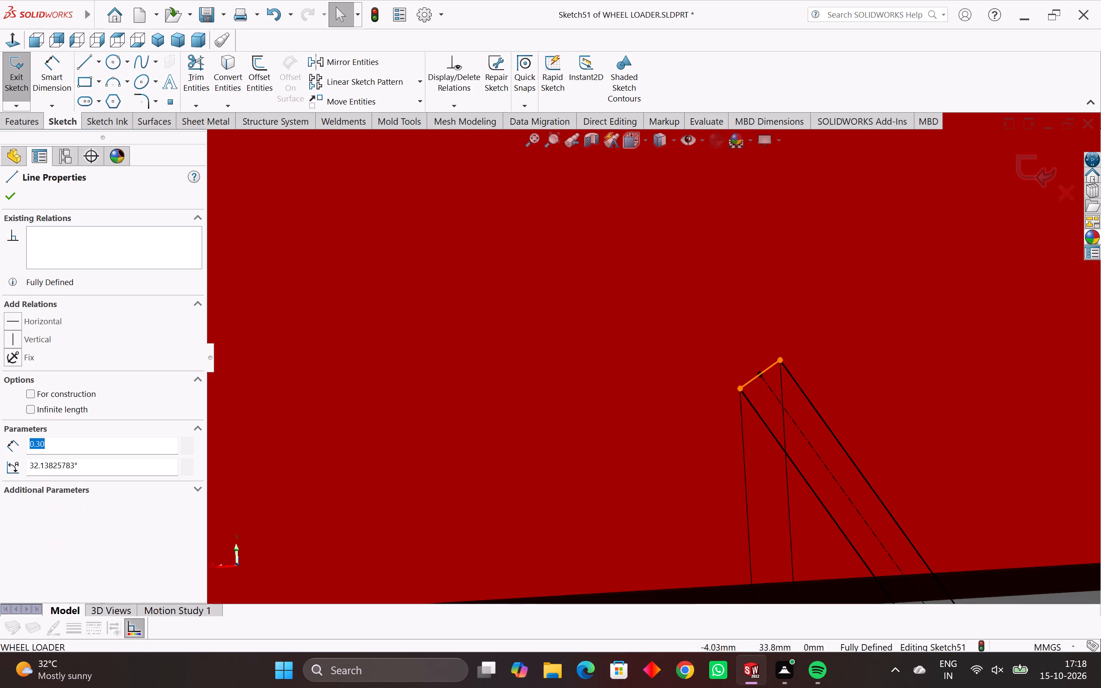
key("Delete")
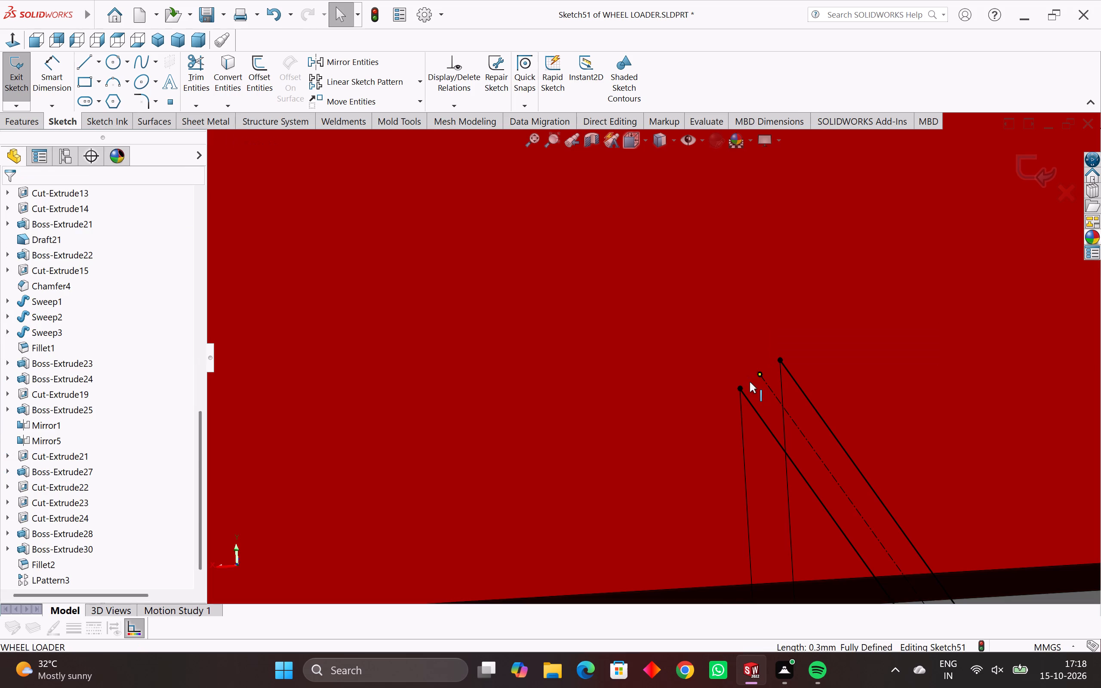
key("l")
left_click(741, 386)
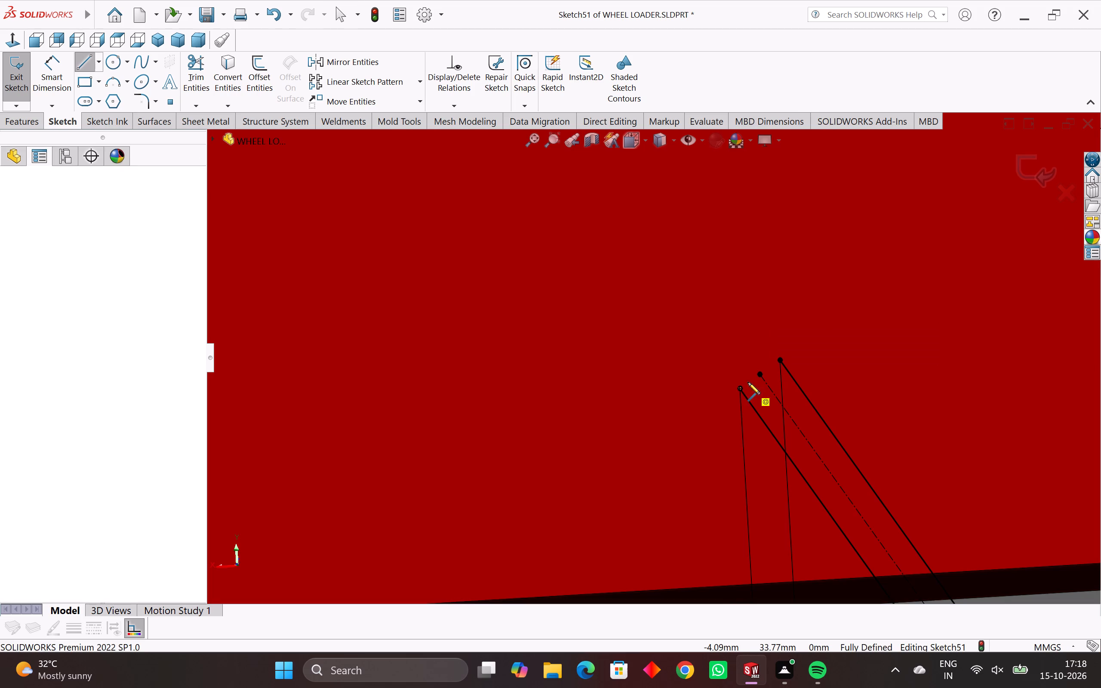
left_click(780, 359)
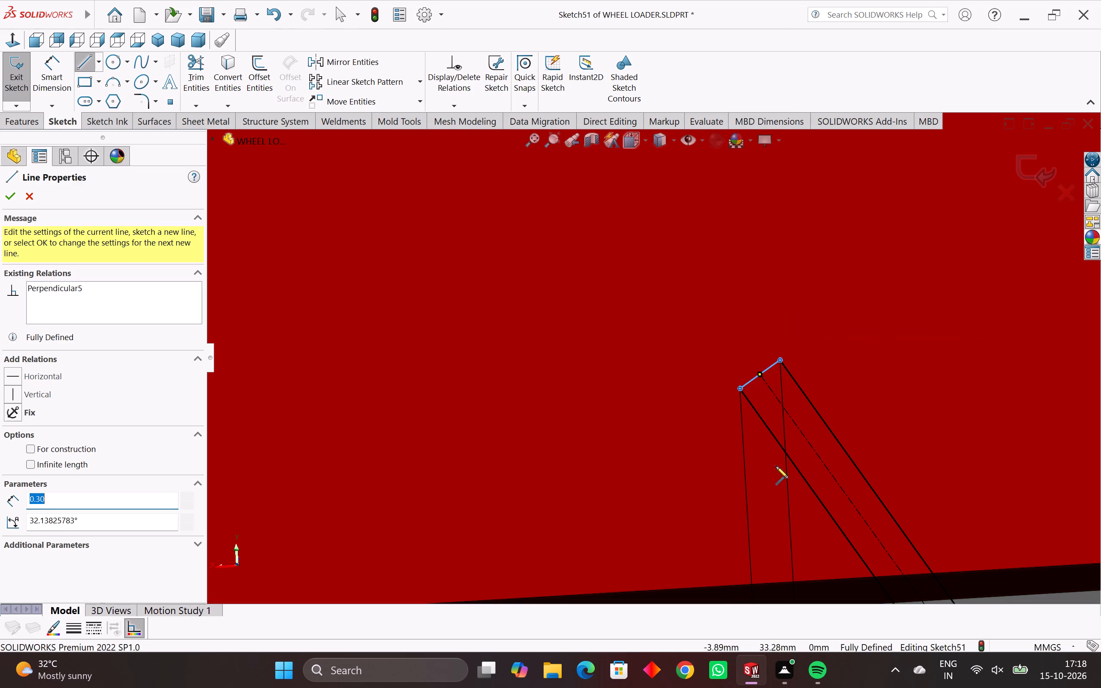
key("Escape")
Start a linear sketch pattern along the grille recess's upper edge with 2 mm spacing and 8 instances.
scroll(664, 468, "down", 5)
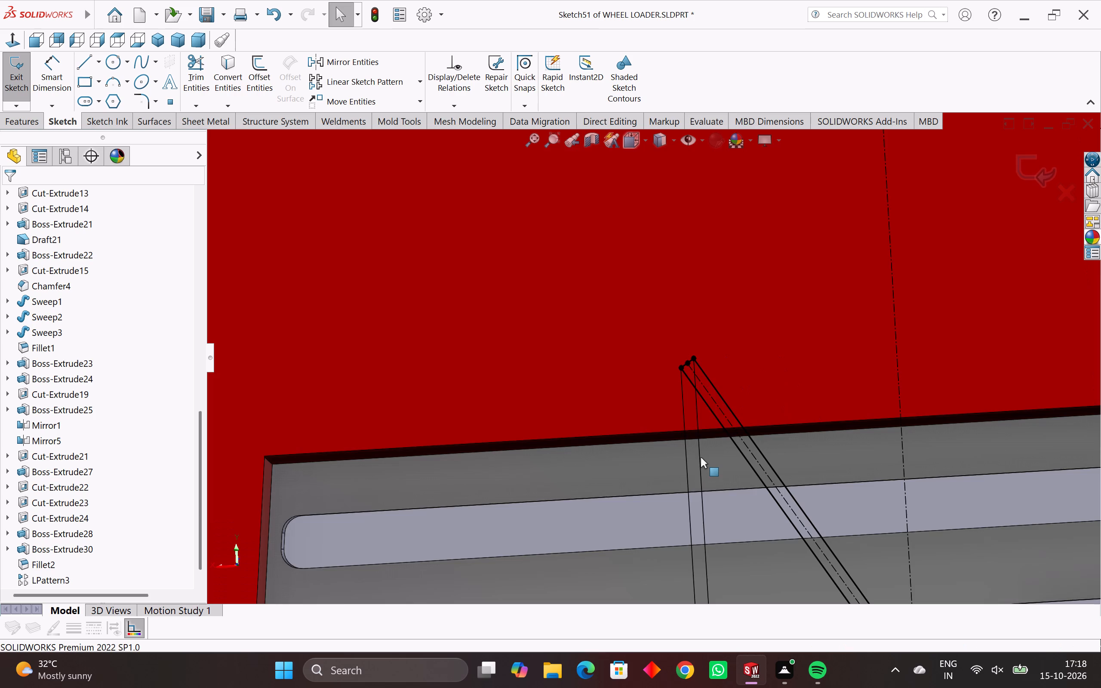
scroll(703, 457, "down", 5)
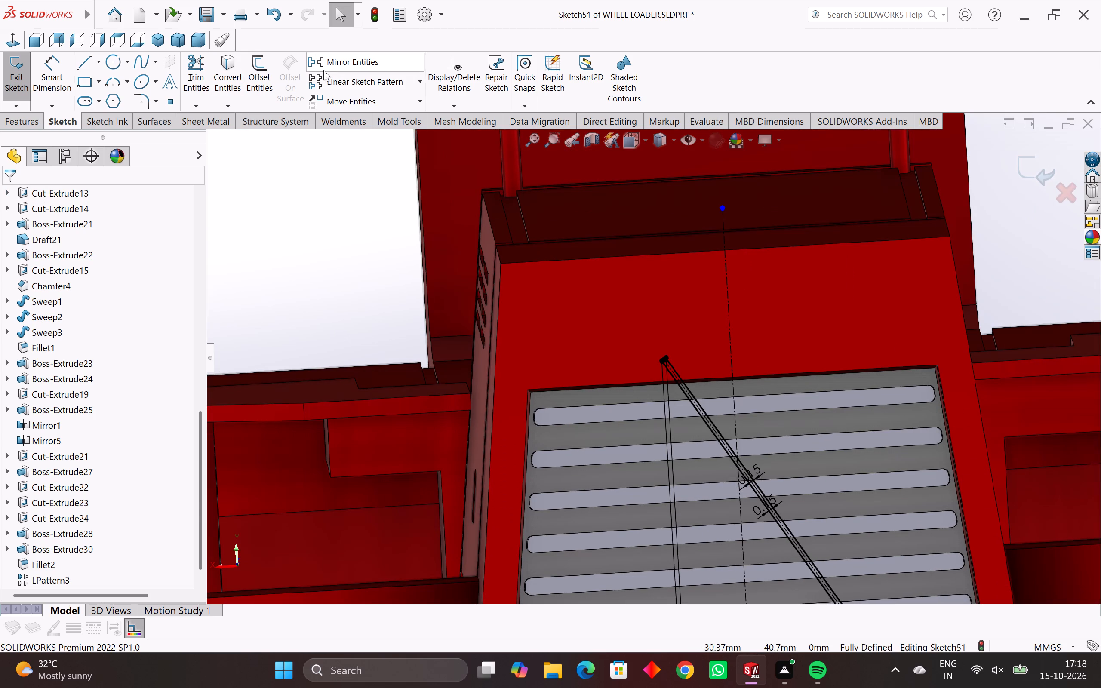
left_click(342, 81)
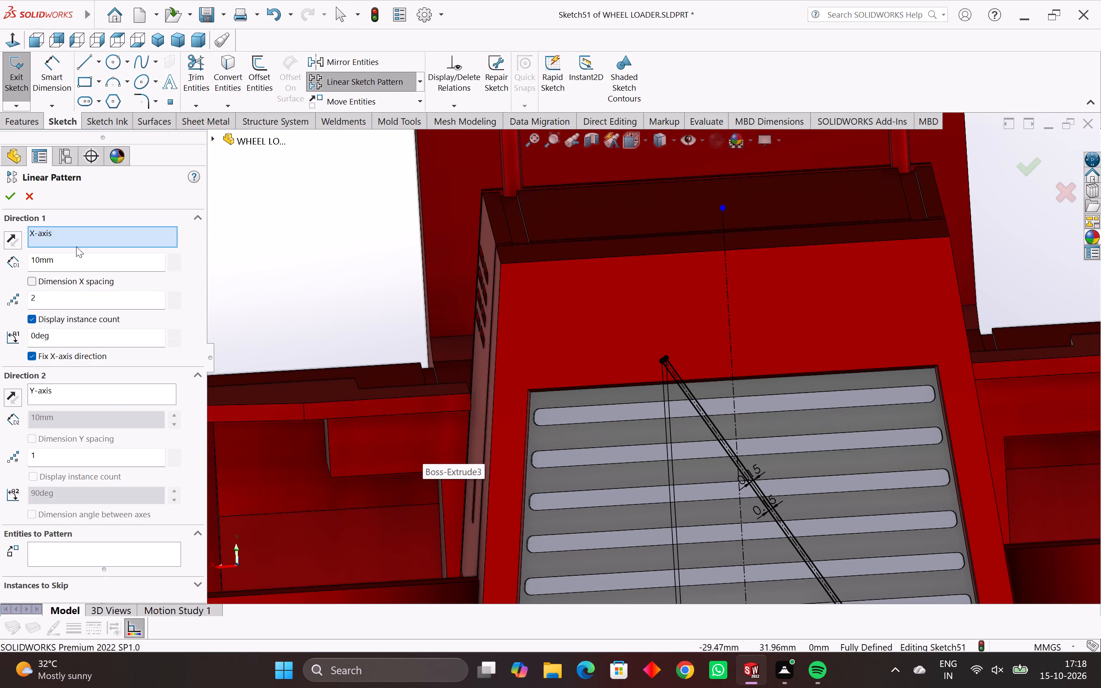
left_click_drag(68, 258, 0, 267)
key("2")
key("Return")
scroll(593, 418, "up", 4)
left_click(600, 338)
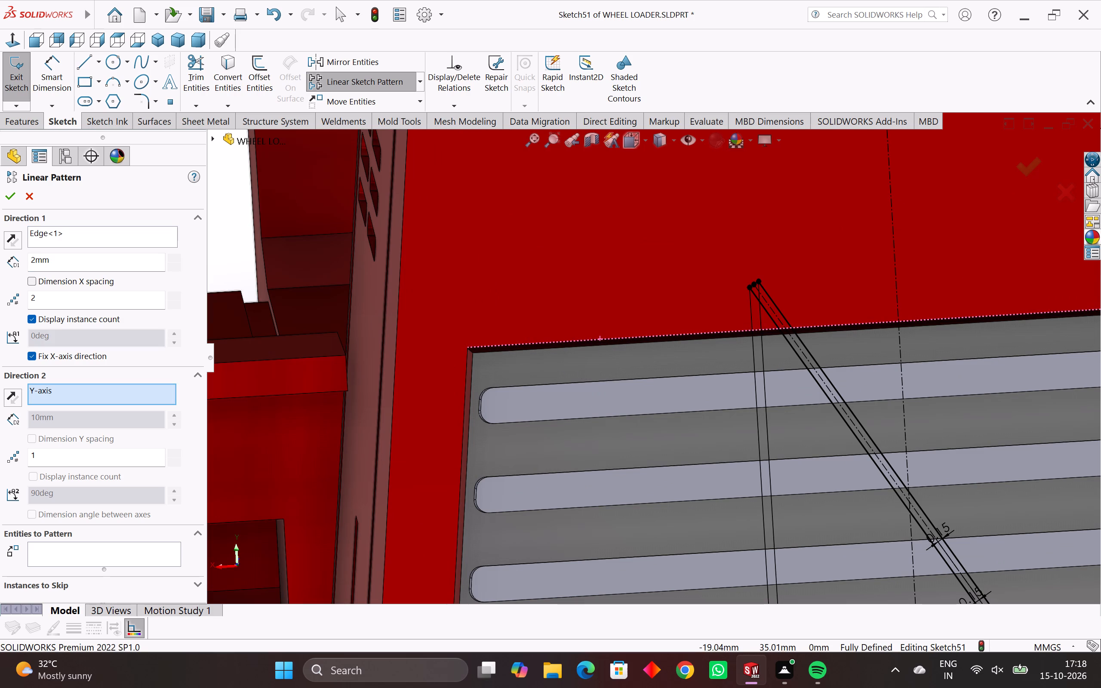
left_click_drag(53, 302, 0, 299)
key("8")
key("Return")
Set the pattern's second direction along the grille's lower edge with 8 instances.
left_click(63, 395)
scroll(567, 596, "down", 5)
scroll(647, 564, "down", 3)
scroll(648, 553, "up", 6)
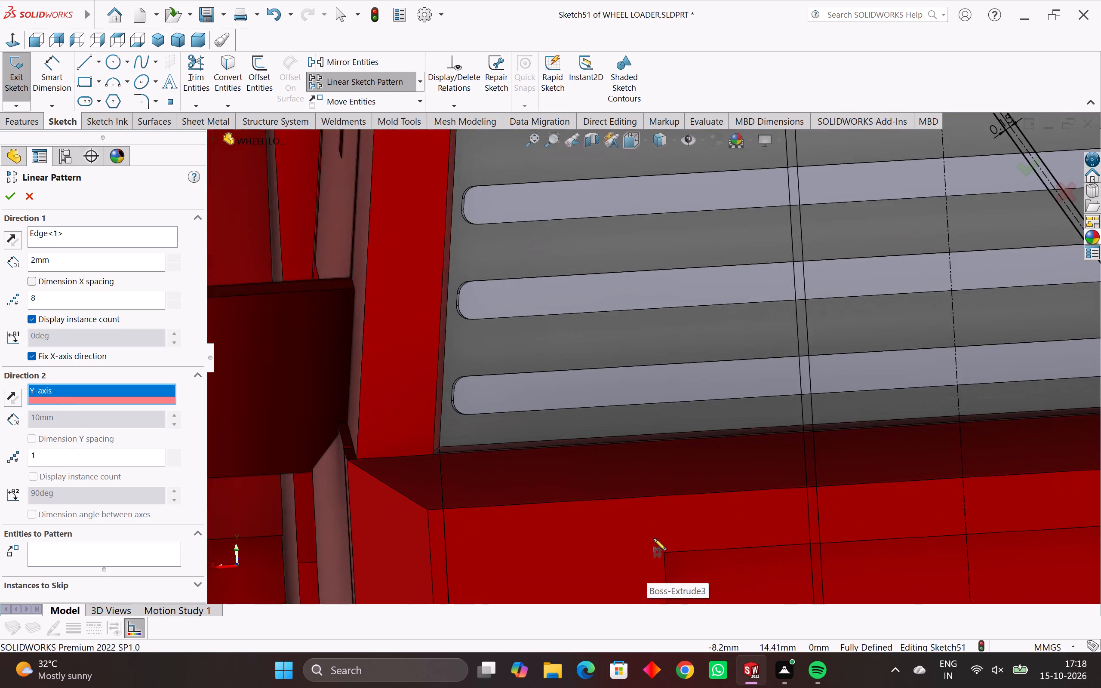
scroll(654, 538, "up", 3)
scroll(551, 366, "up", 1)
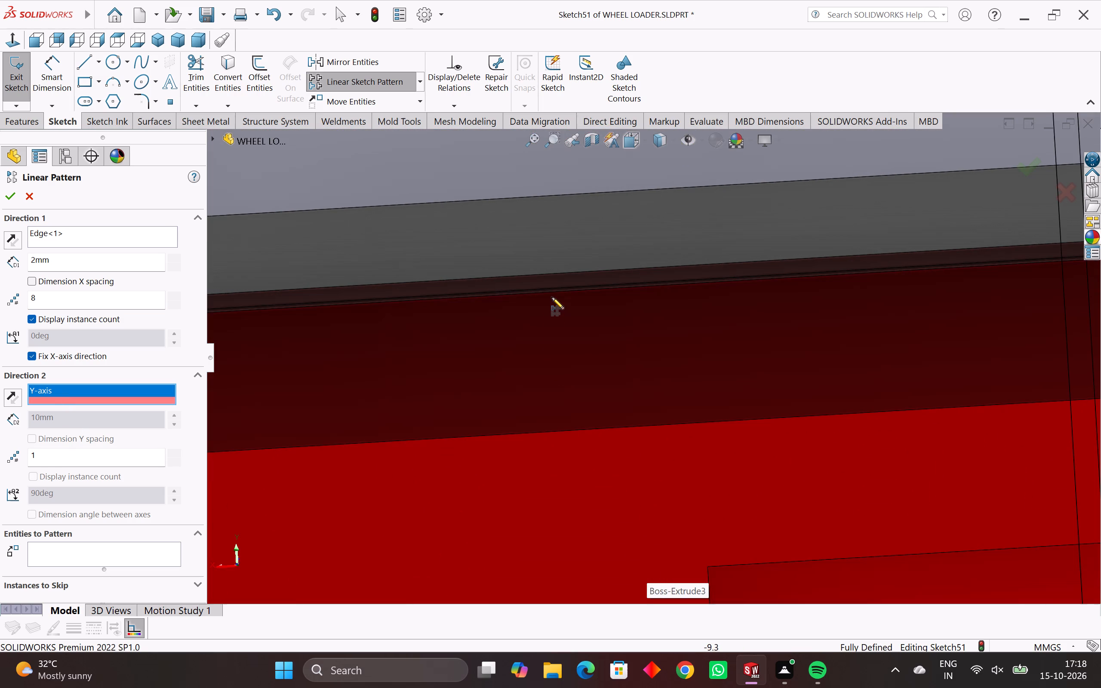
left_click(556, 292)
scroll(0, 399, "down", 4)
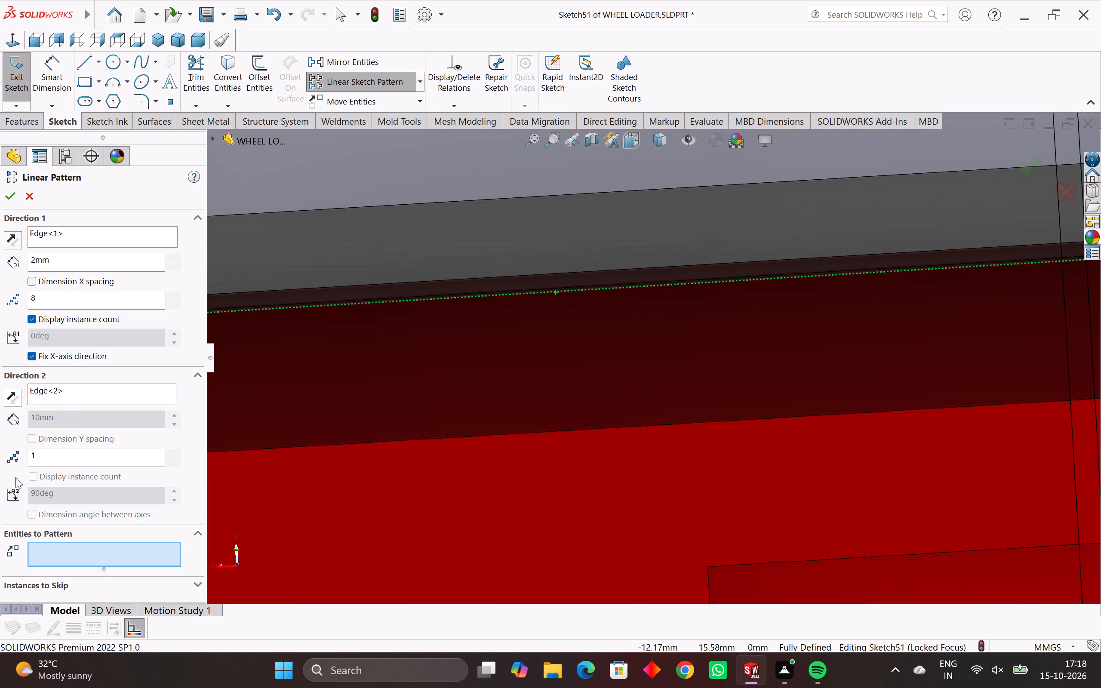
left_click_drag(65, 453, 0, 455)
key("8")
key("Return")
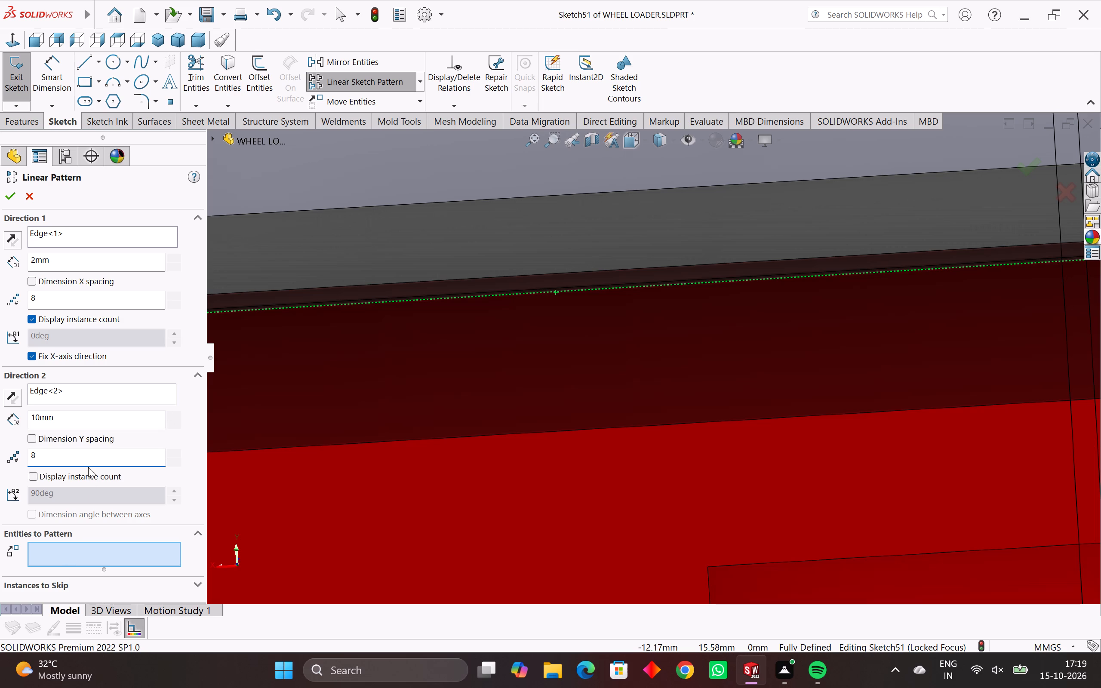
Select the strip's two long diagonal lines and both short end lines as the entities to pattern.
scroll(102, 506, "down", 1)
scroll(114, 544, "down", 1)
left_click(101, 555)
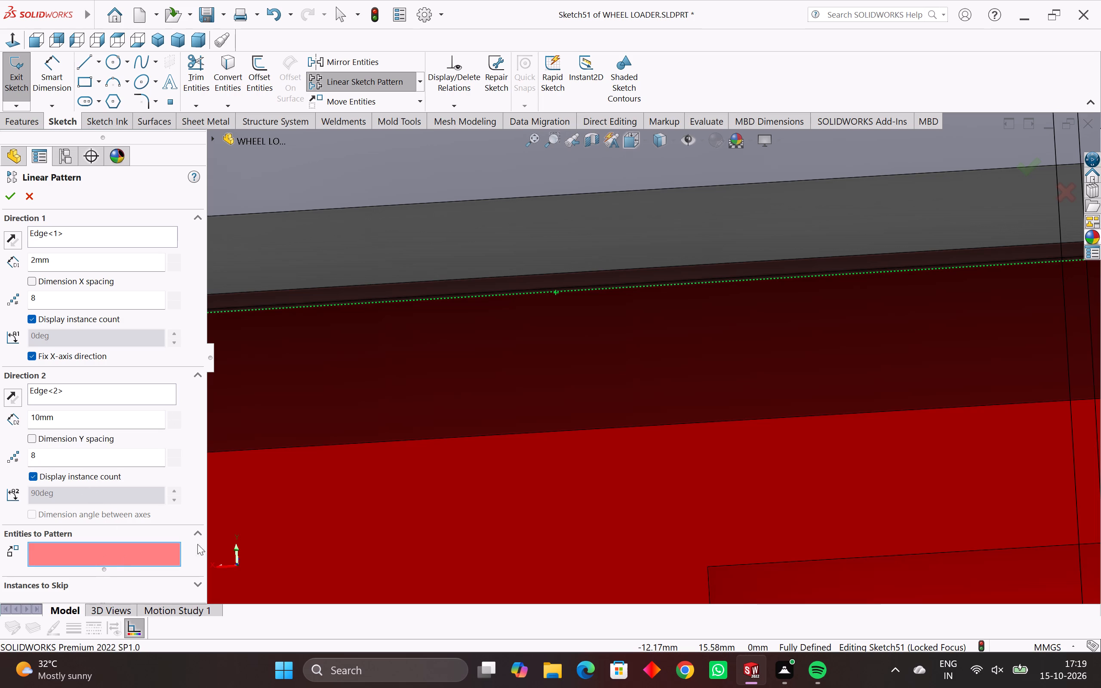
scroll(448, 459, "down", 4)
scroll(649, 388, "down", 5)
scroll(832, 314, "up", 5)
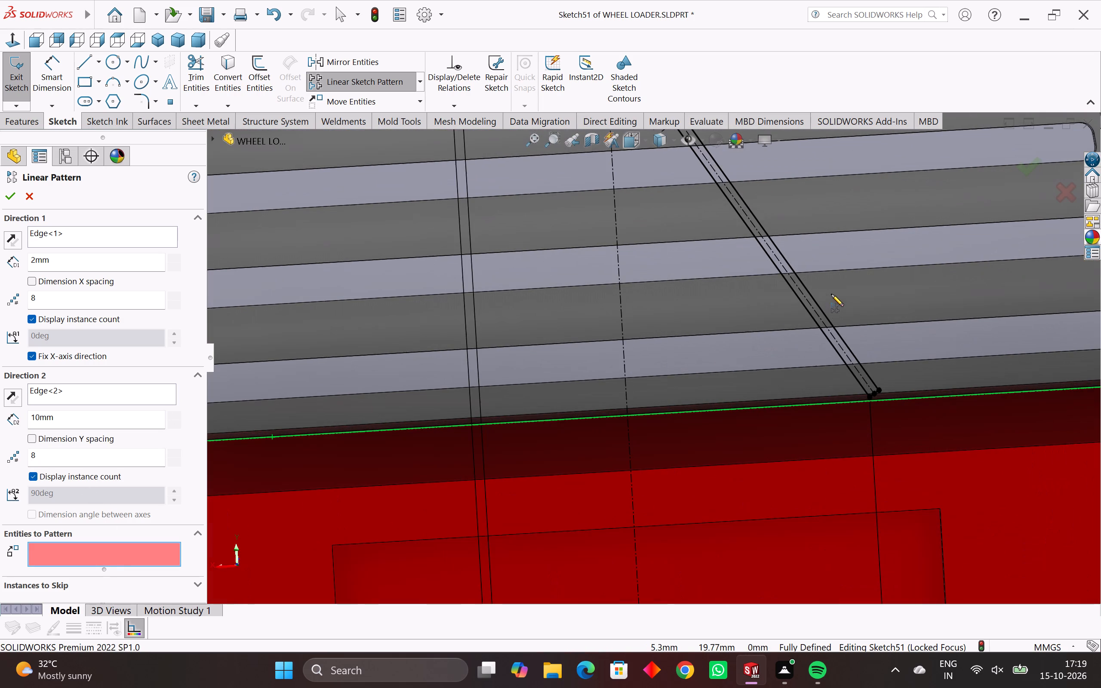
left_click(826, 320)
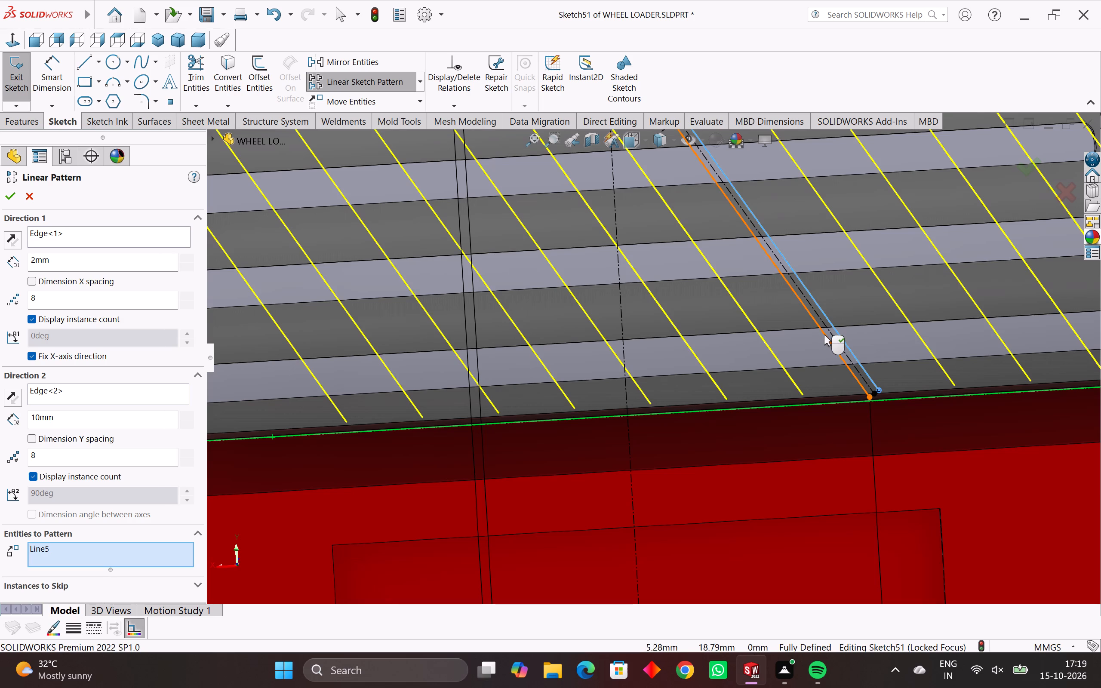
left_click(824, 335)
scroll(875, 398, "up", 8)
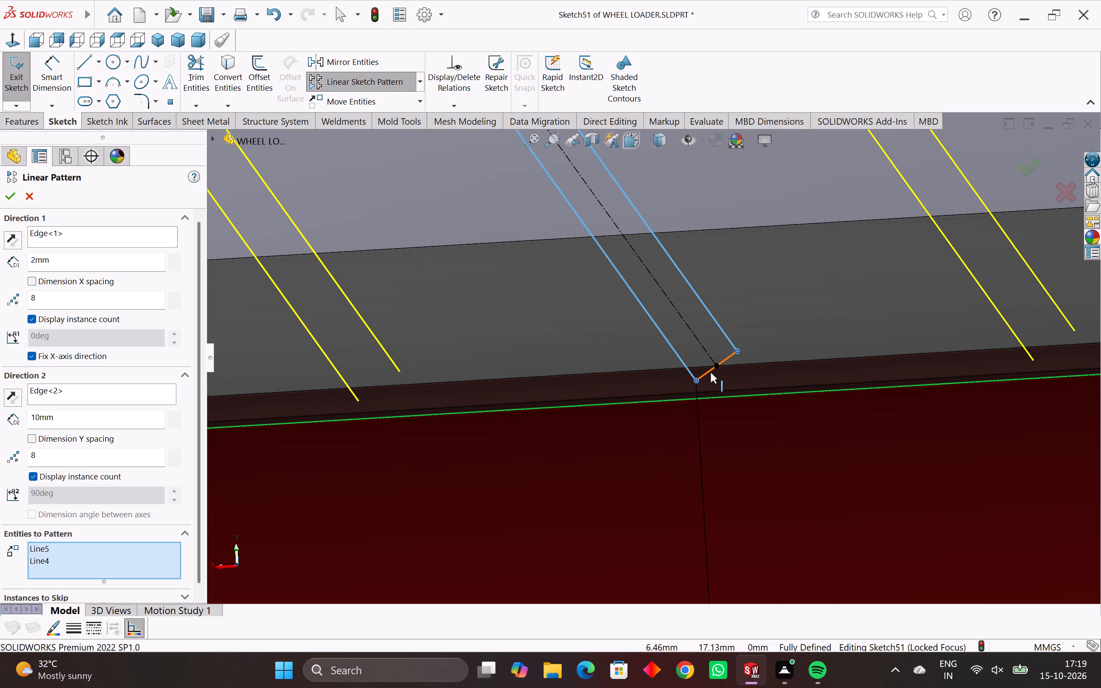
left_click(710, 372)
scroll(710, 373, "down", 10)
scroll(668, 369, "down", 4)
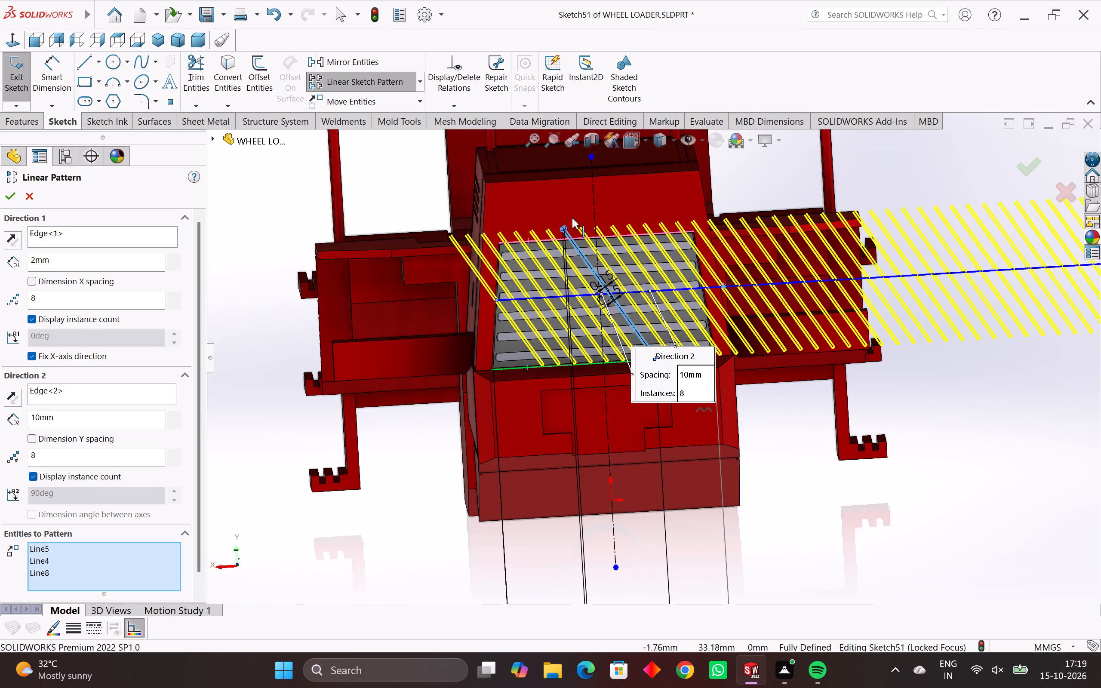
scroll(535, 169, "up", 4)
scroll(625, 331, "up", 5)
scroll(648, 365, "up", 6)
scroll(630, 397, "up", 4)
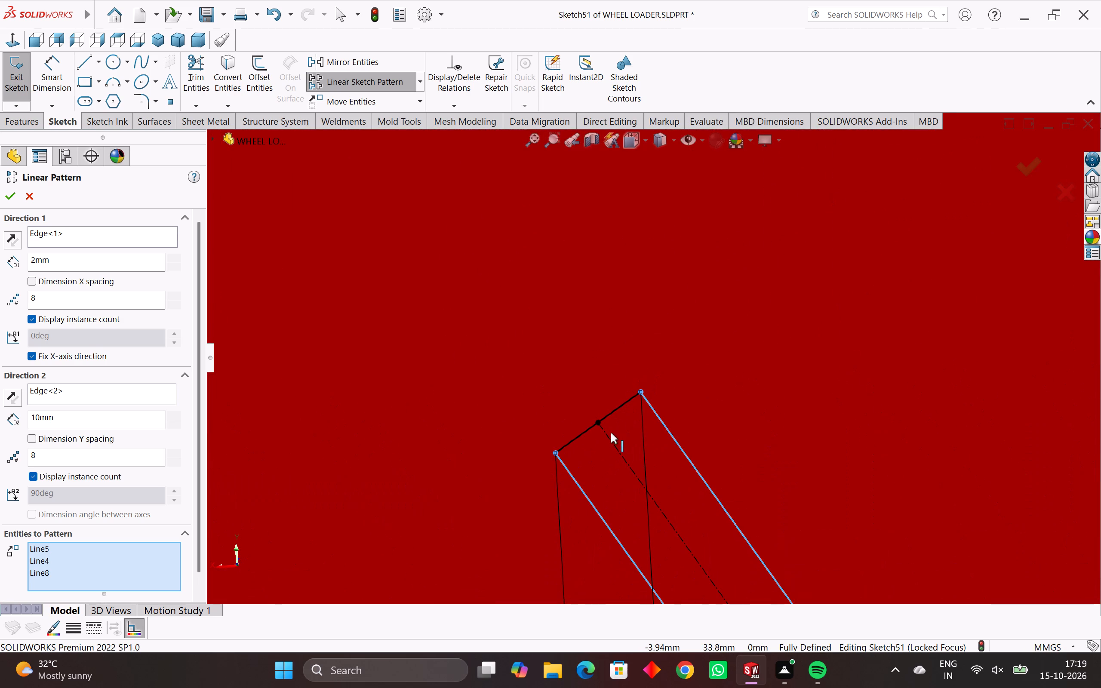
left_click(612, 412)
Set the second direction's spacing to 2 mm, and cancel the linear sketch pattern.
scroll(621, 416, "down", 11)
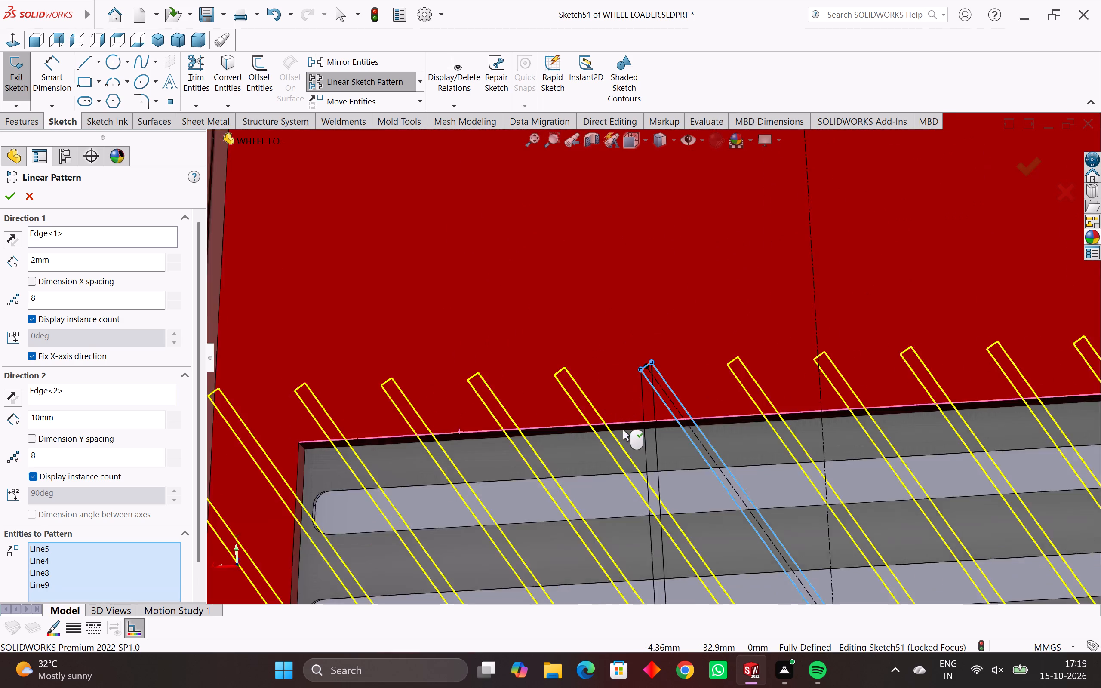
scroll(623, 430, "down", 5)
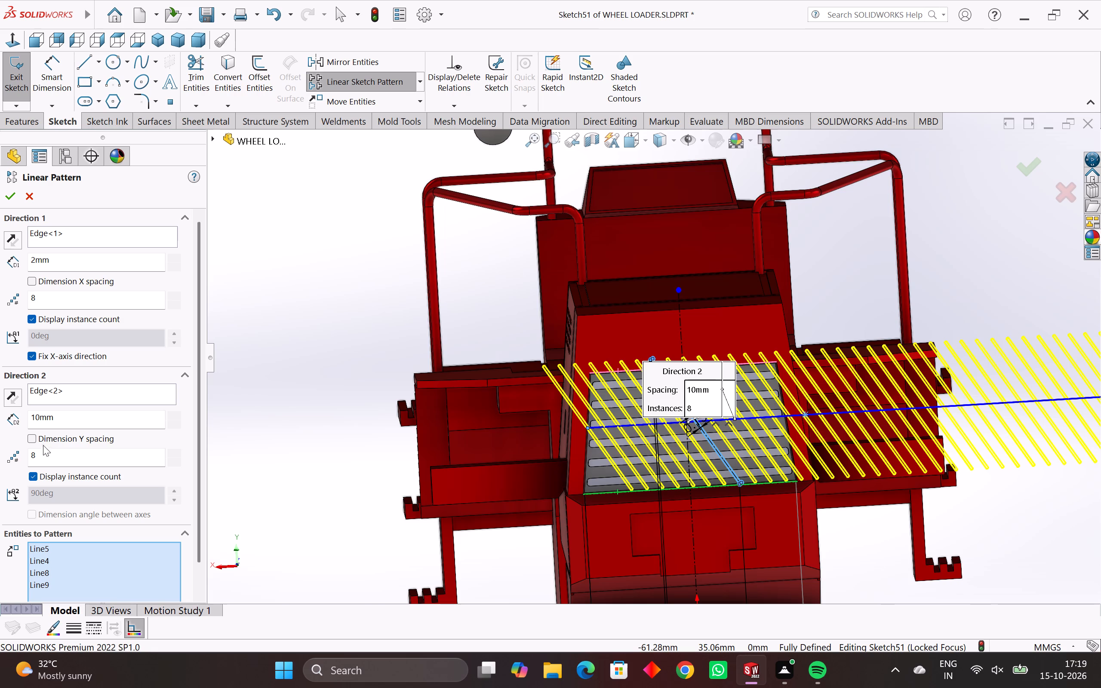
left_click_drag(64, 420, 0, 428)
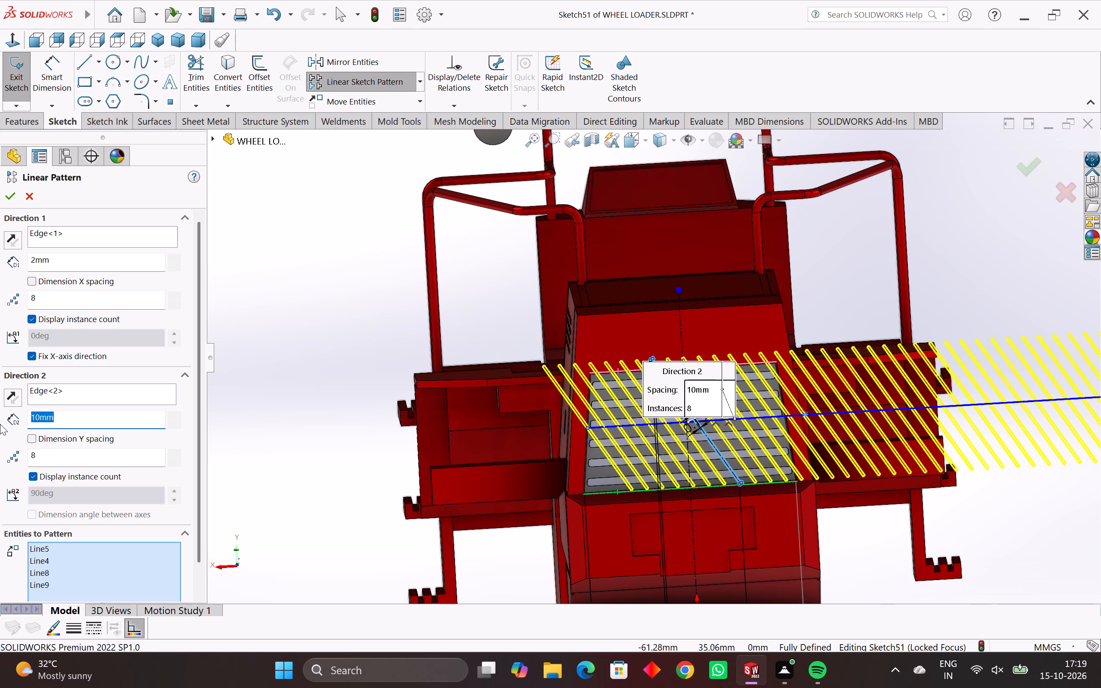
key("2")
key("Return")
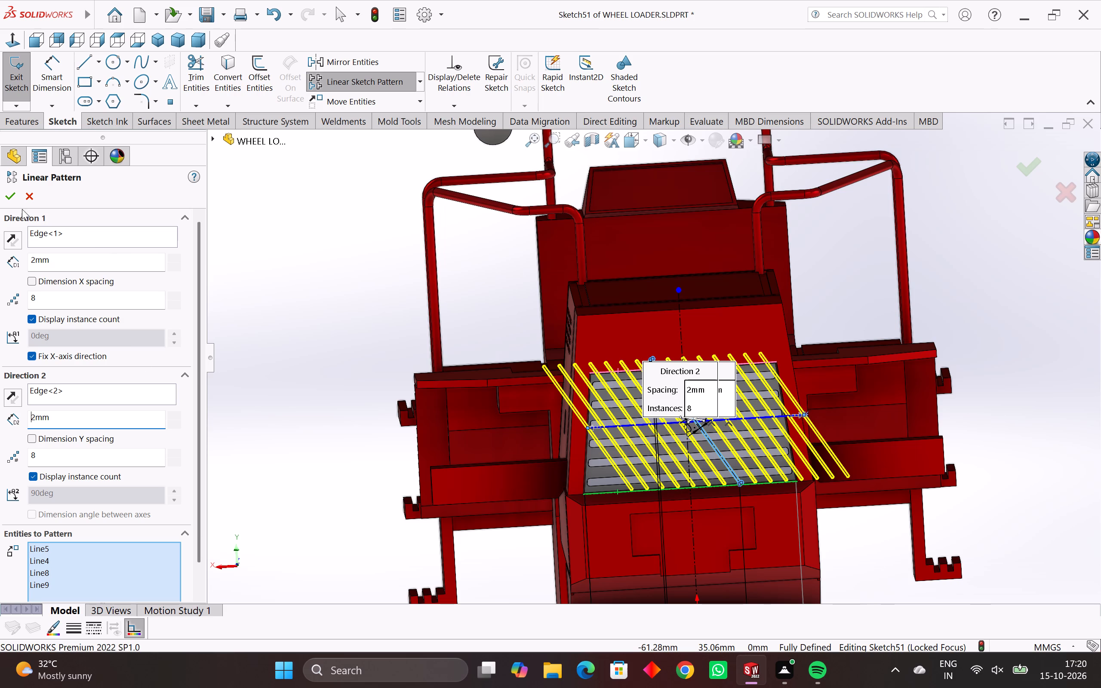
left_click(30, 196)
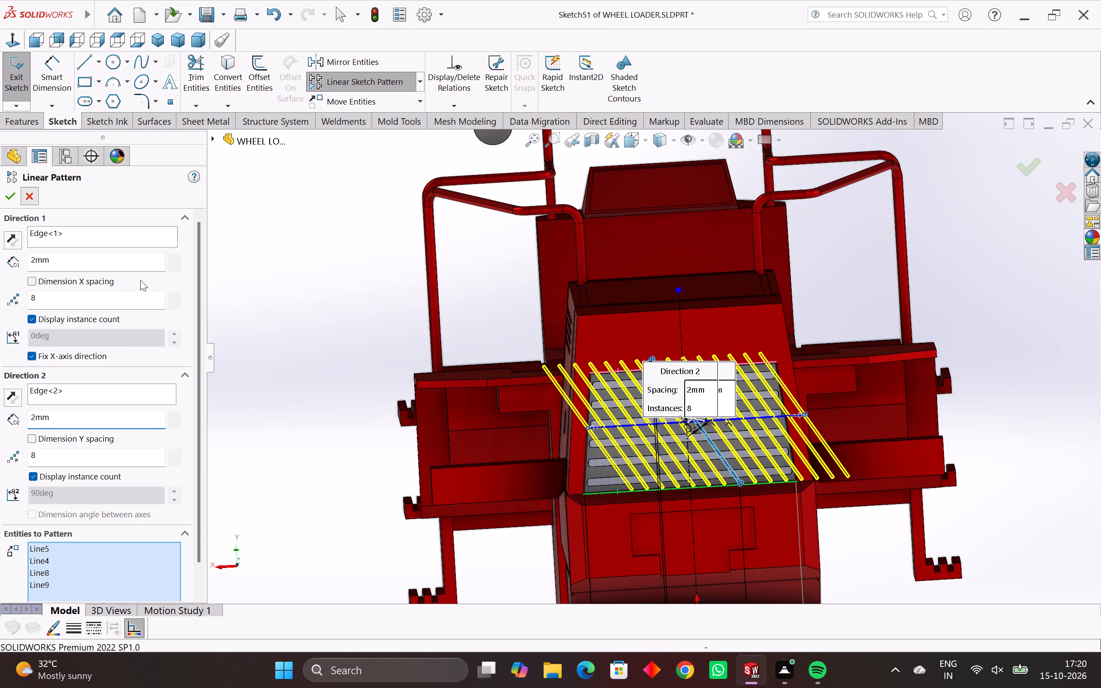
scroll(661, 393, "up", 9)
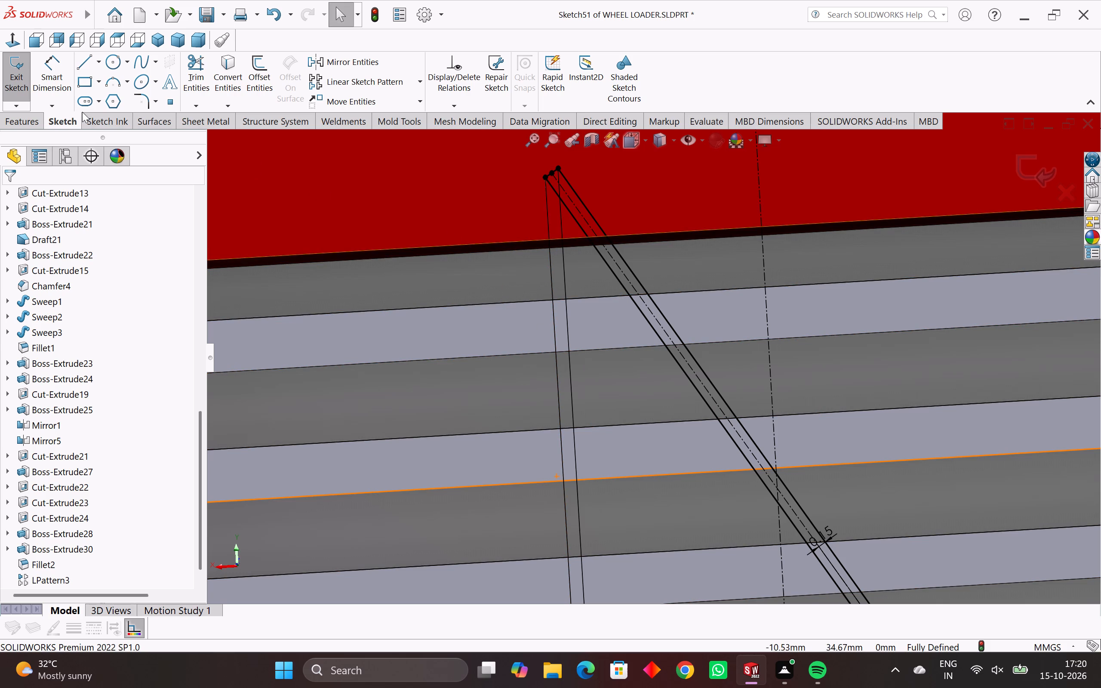
Extrude the diagonal strip sketch on the grille as a blind 0.25 mm boss merged with the body.
left_click(21, 121)
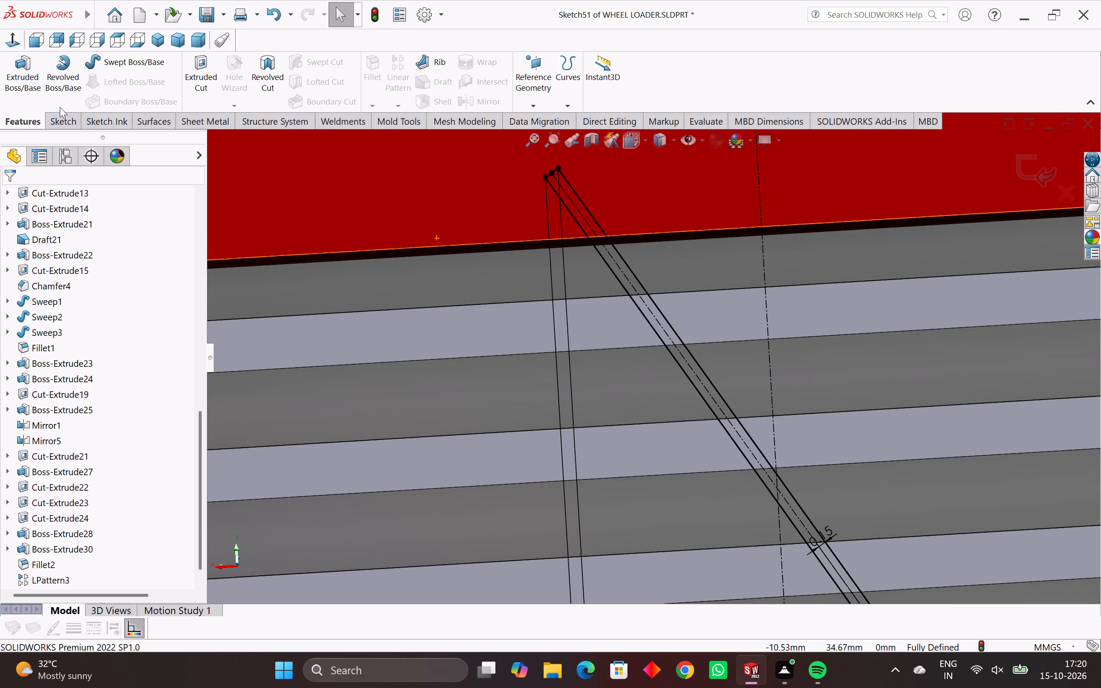
left_click(30, 62)
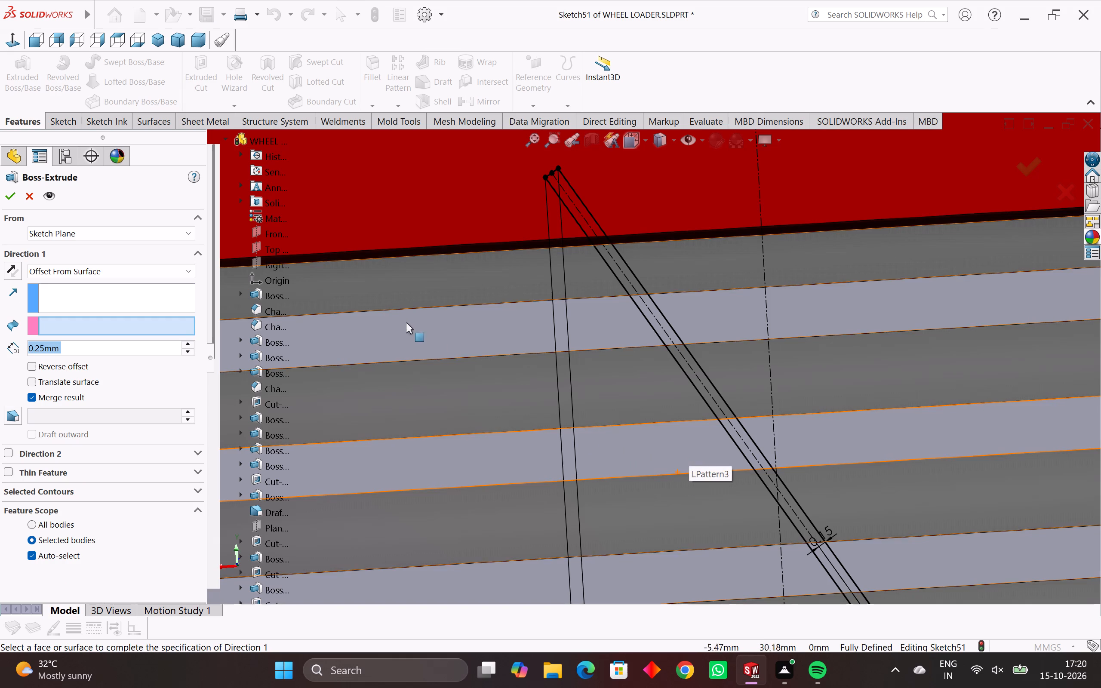
left_click(113, 272)
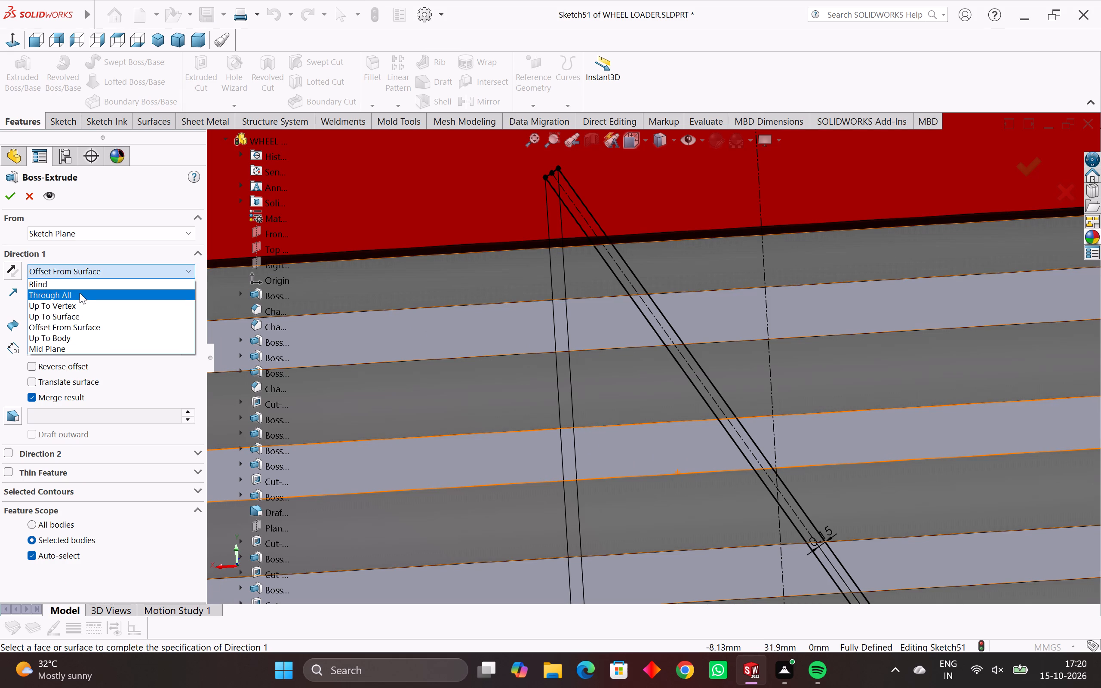
left_click(77, 289)
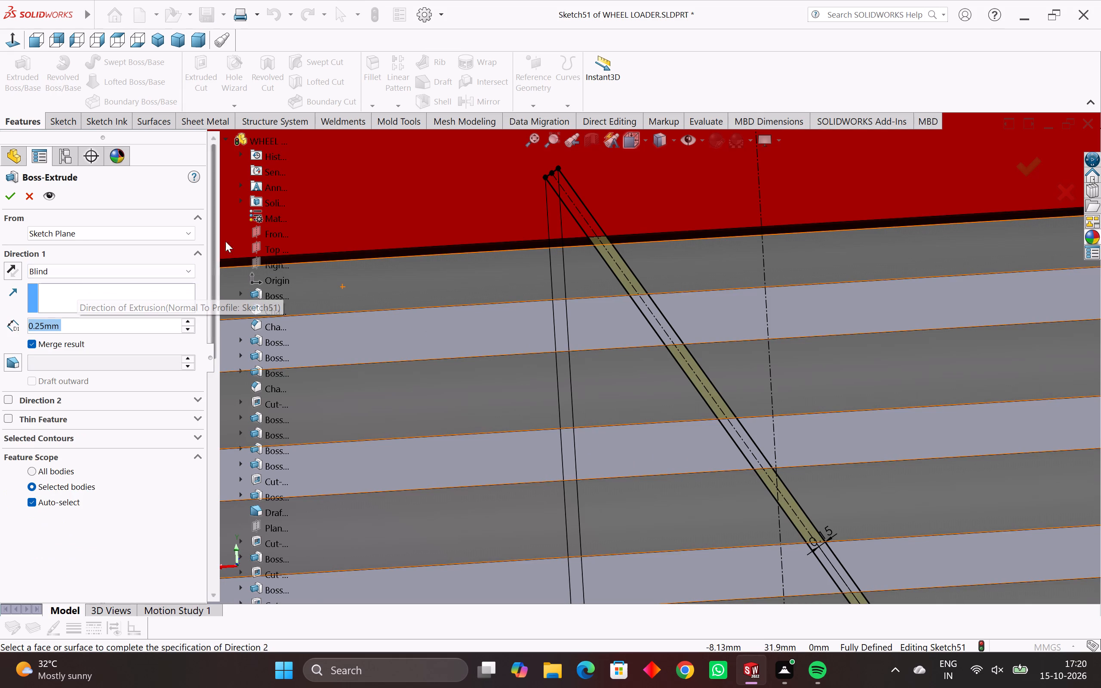
middle_click_drag(474, 364, 500, 452)
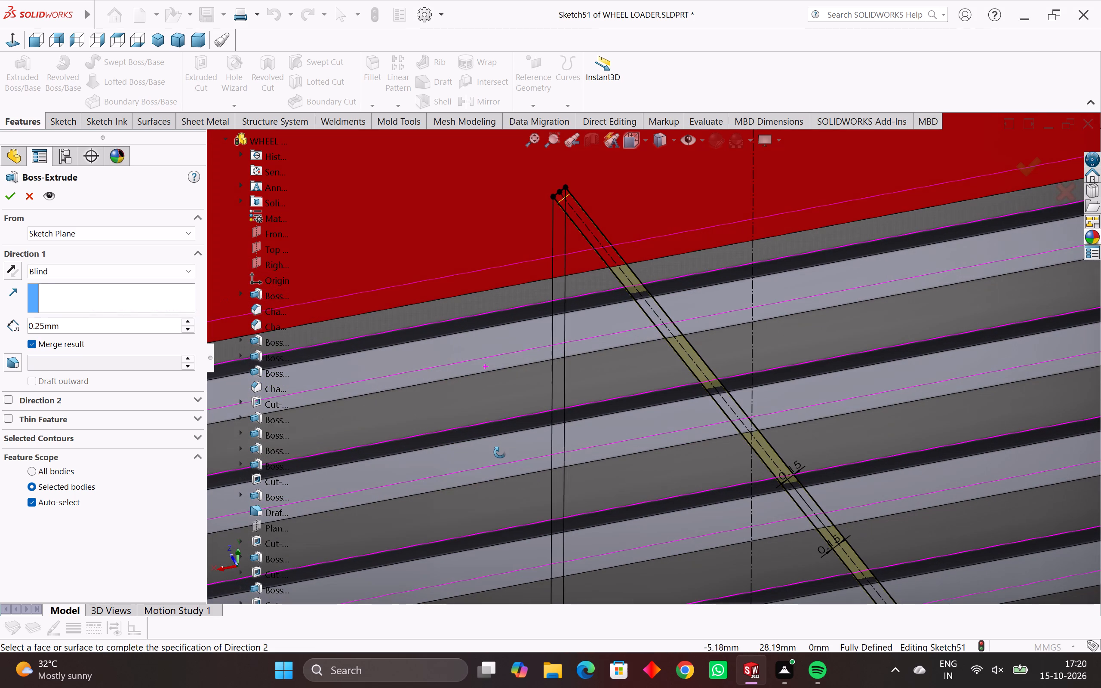
middle_click_drag(500, 452, 500, 453)
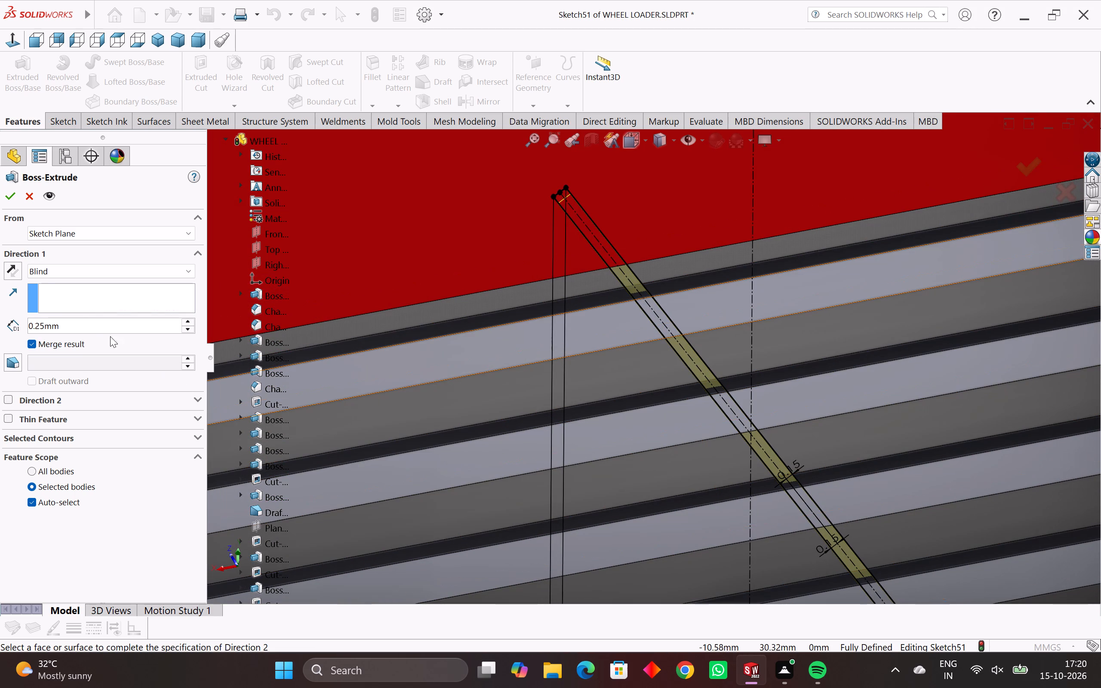
left_click(10, 197)
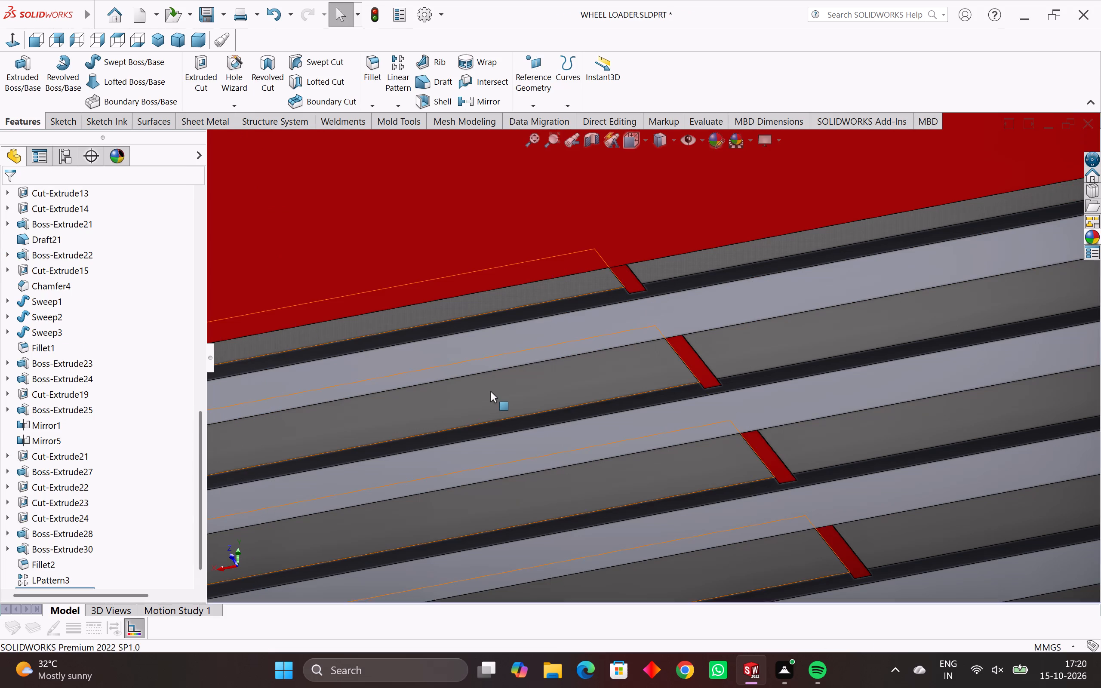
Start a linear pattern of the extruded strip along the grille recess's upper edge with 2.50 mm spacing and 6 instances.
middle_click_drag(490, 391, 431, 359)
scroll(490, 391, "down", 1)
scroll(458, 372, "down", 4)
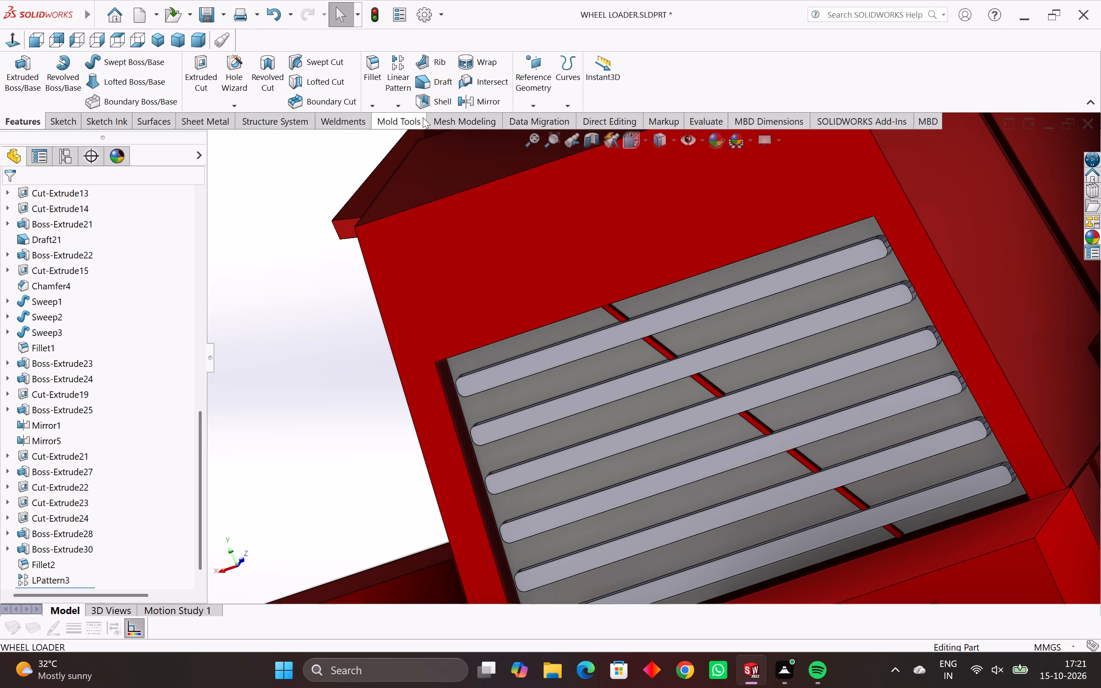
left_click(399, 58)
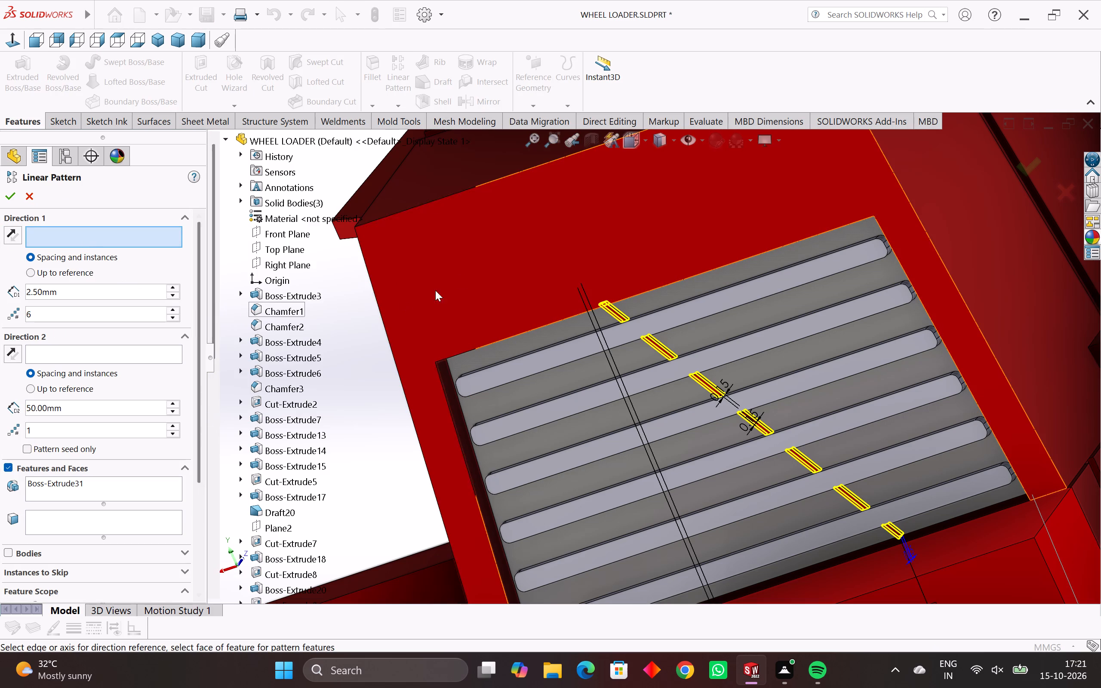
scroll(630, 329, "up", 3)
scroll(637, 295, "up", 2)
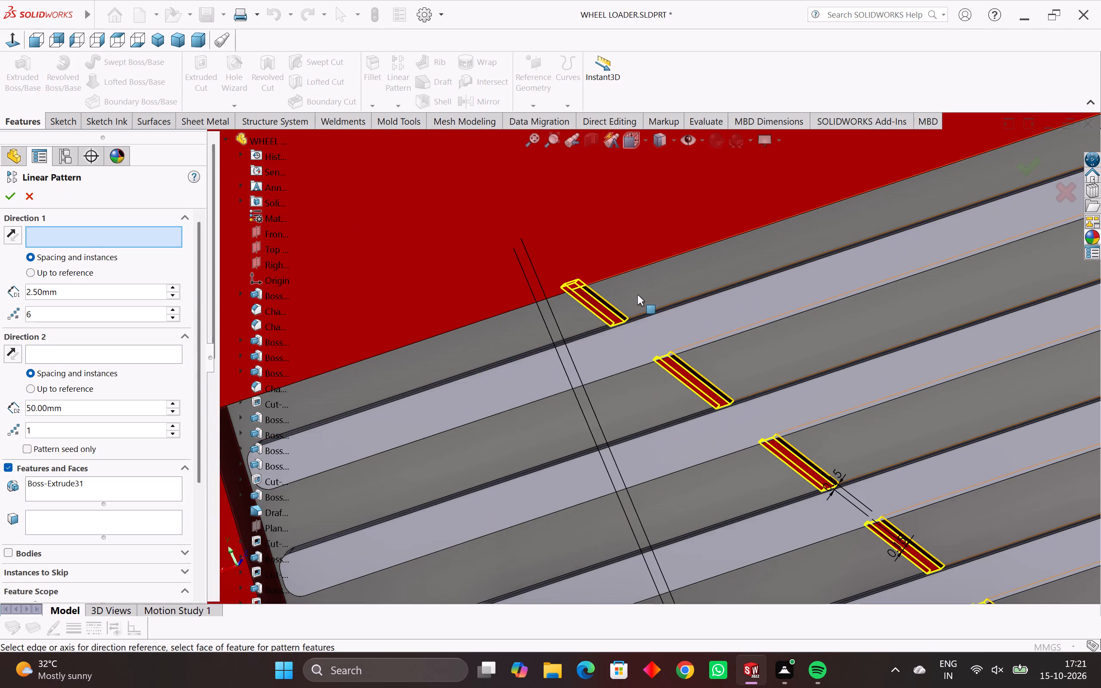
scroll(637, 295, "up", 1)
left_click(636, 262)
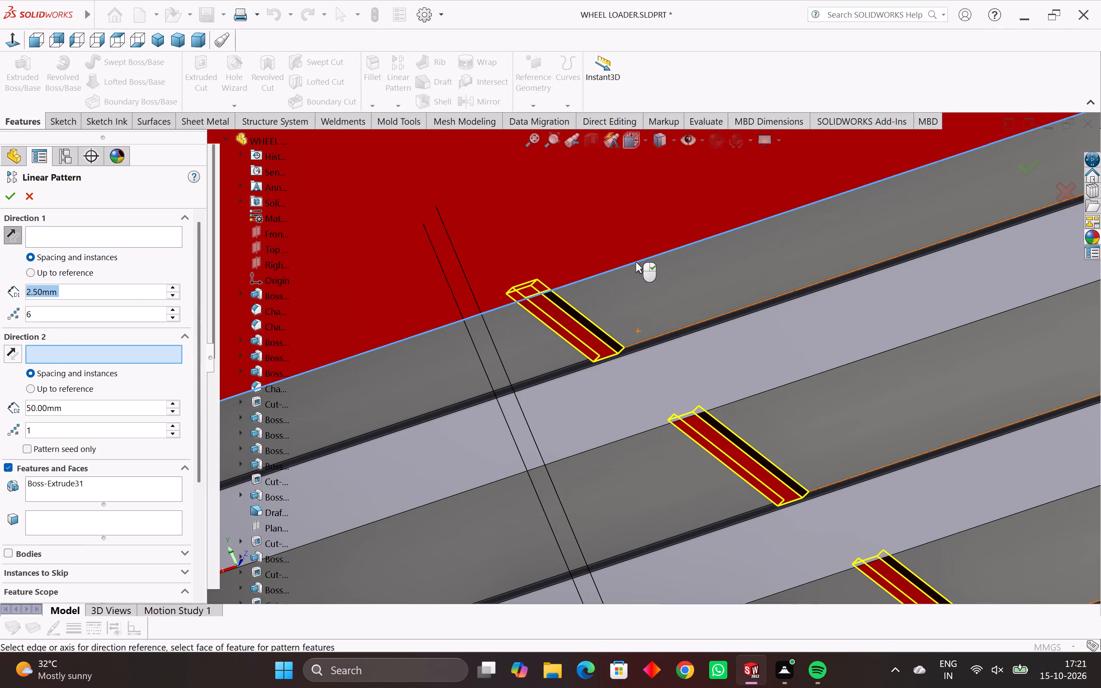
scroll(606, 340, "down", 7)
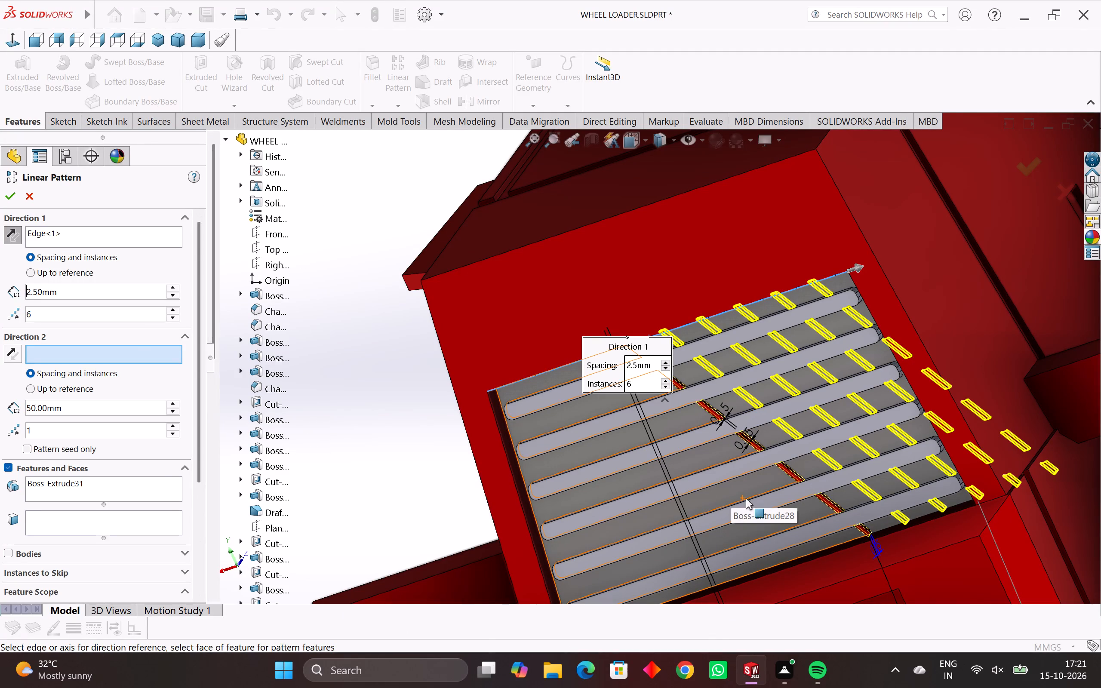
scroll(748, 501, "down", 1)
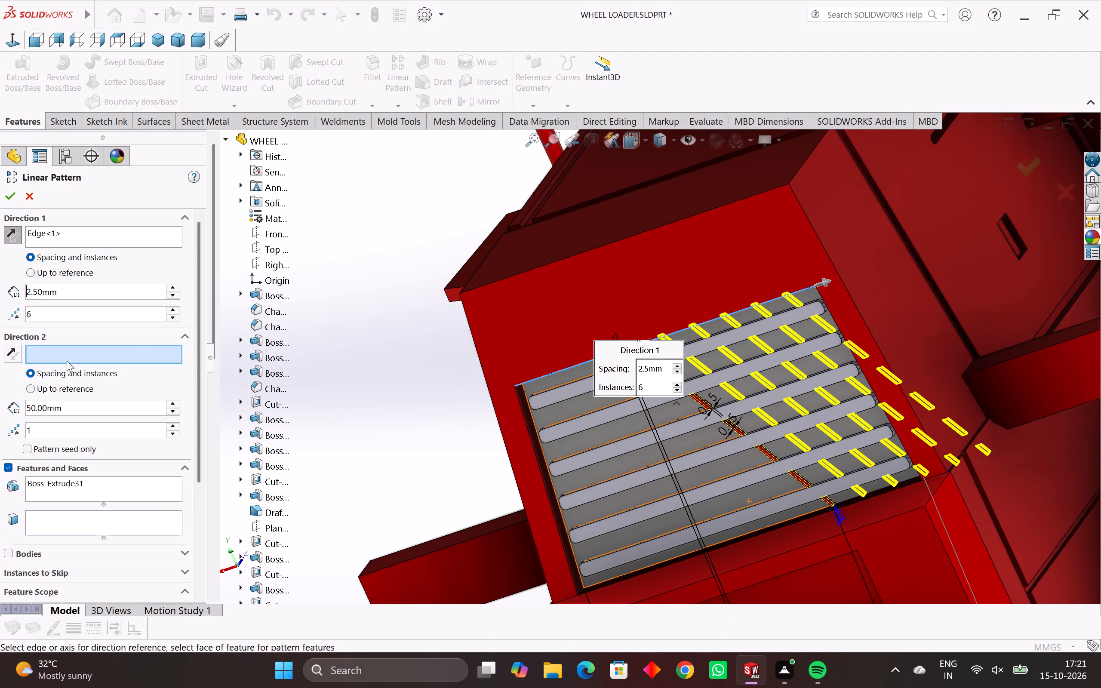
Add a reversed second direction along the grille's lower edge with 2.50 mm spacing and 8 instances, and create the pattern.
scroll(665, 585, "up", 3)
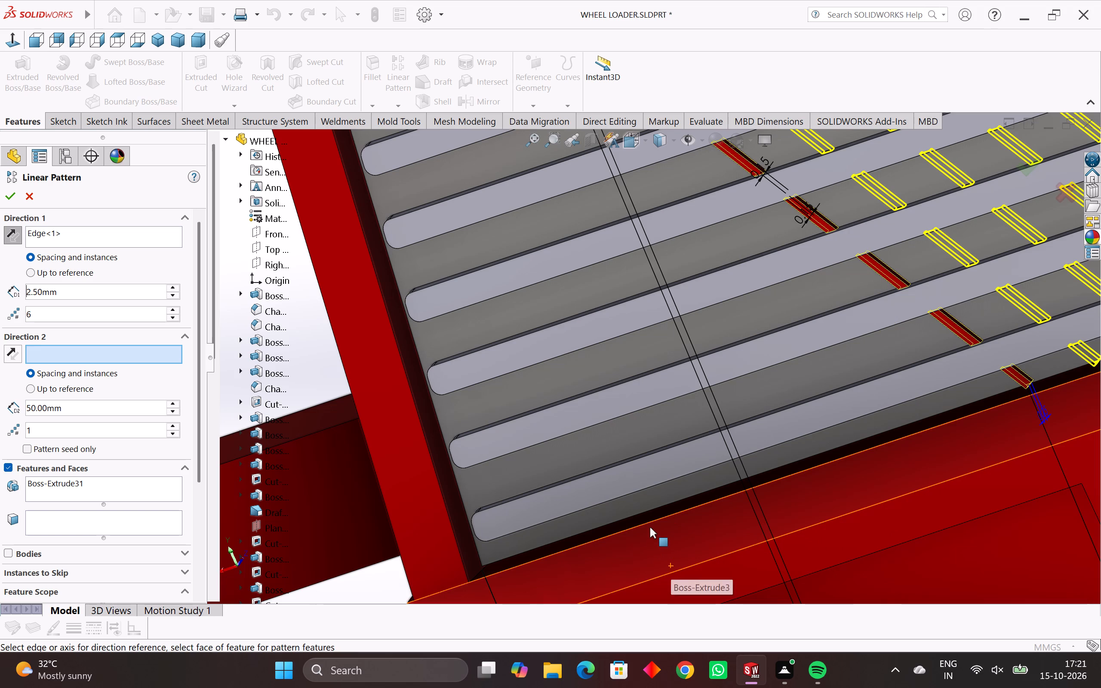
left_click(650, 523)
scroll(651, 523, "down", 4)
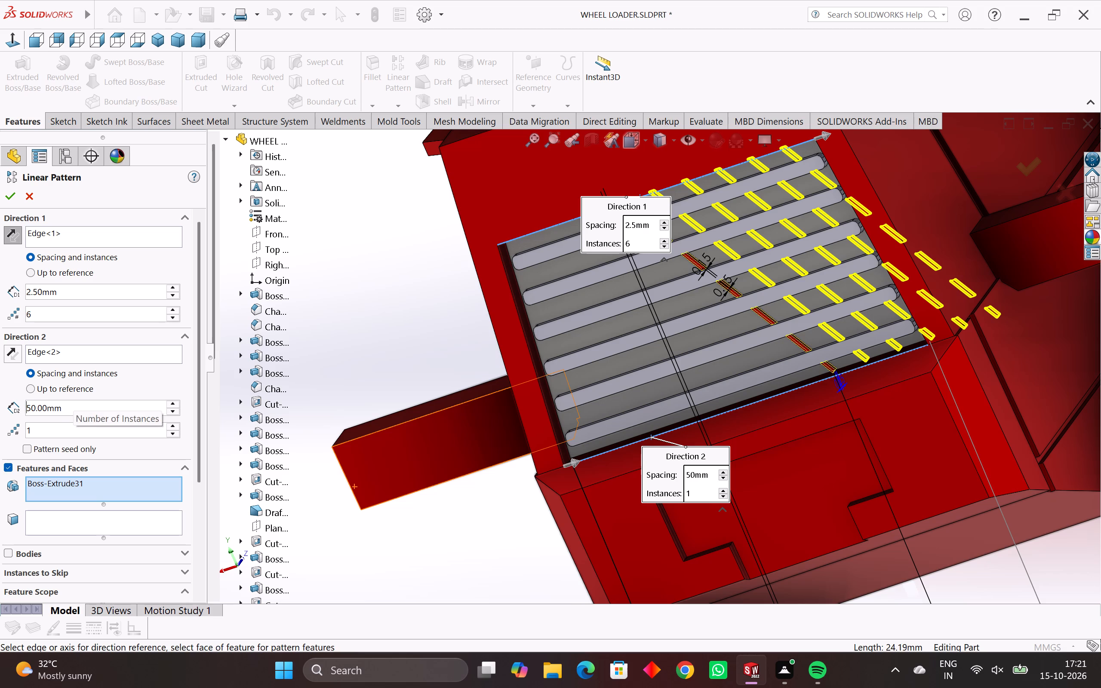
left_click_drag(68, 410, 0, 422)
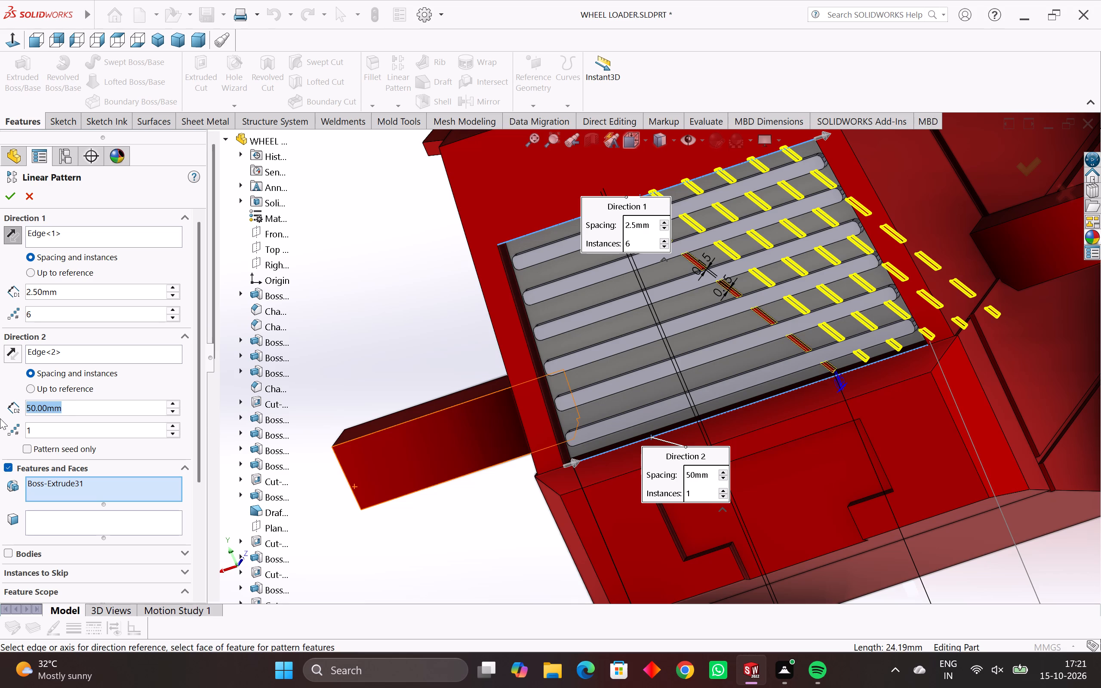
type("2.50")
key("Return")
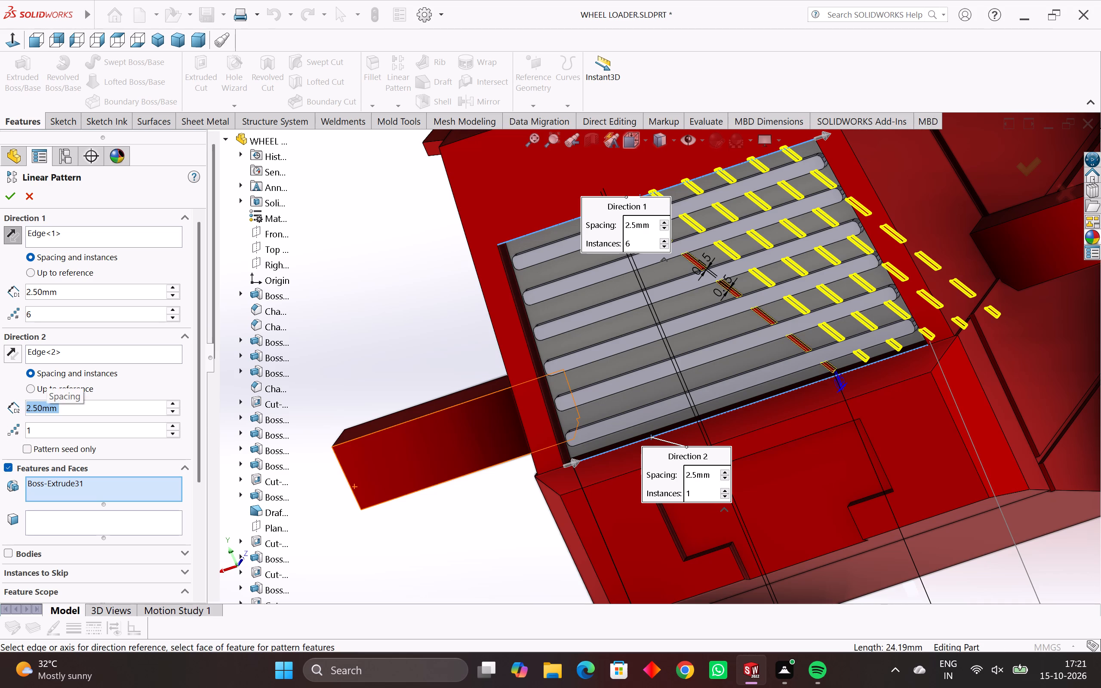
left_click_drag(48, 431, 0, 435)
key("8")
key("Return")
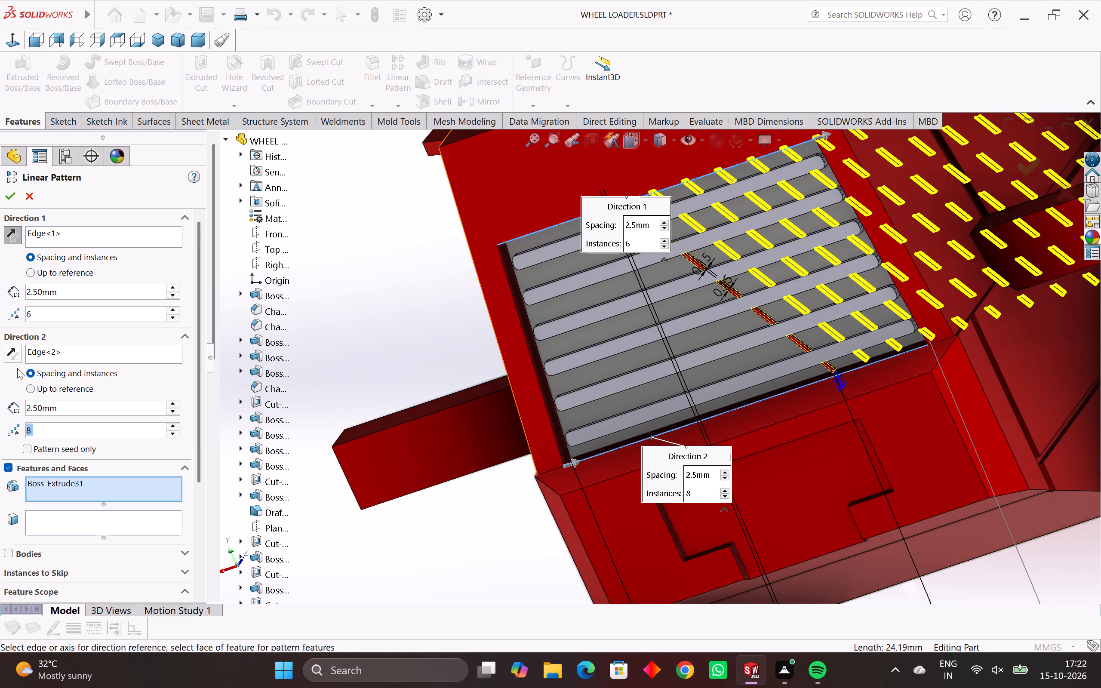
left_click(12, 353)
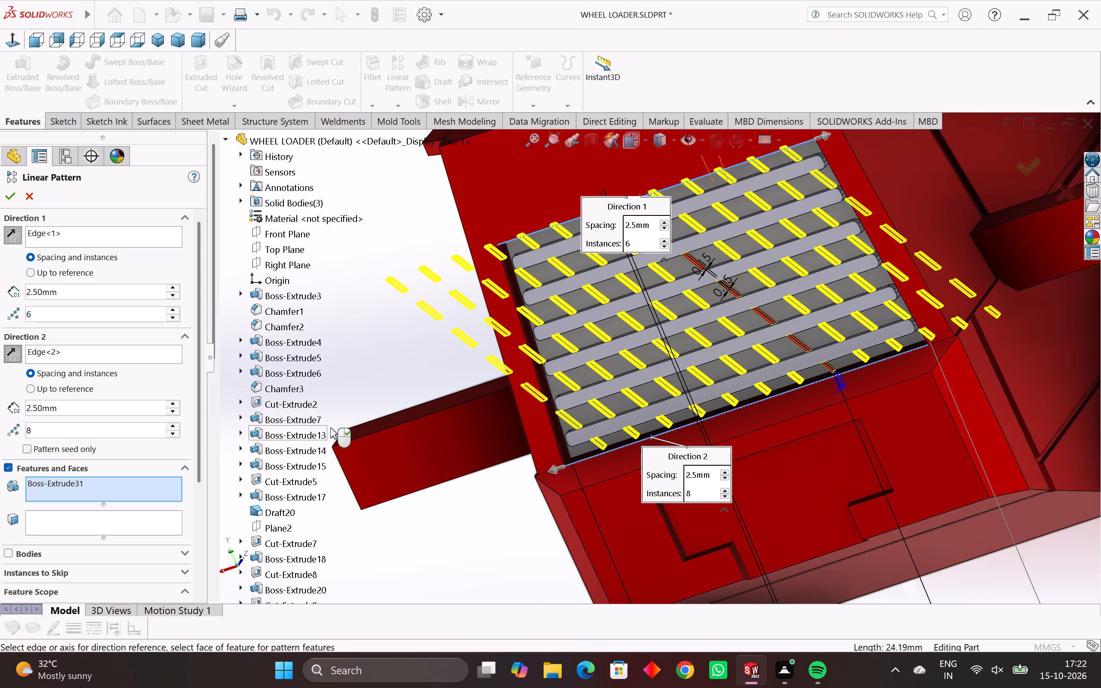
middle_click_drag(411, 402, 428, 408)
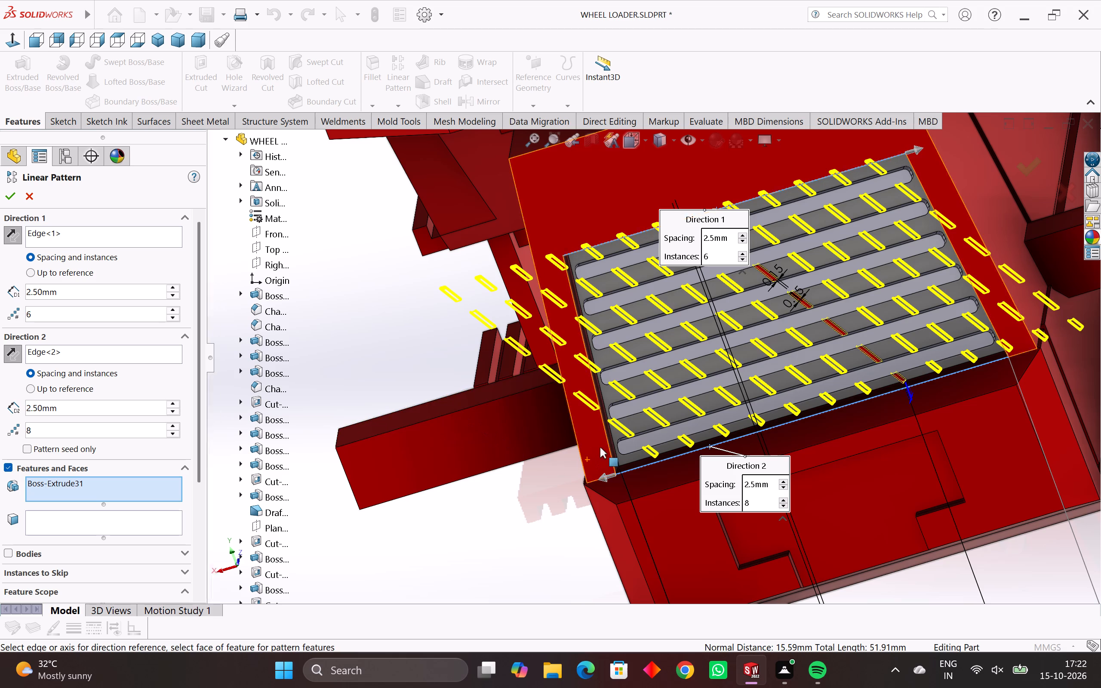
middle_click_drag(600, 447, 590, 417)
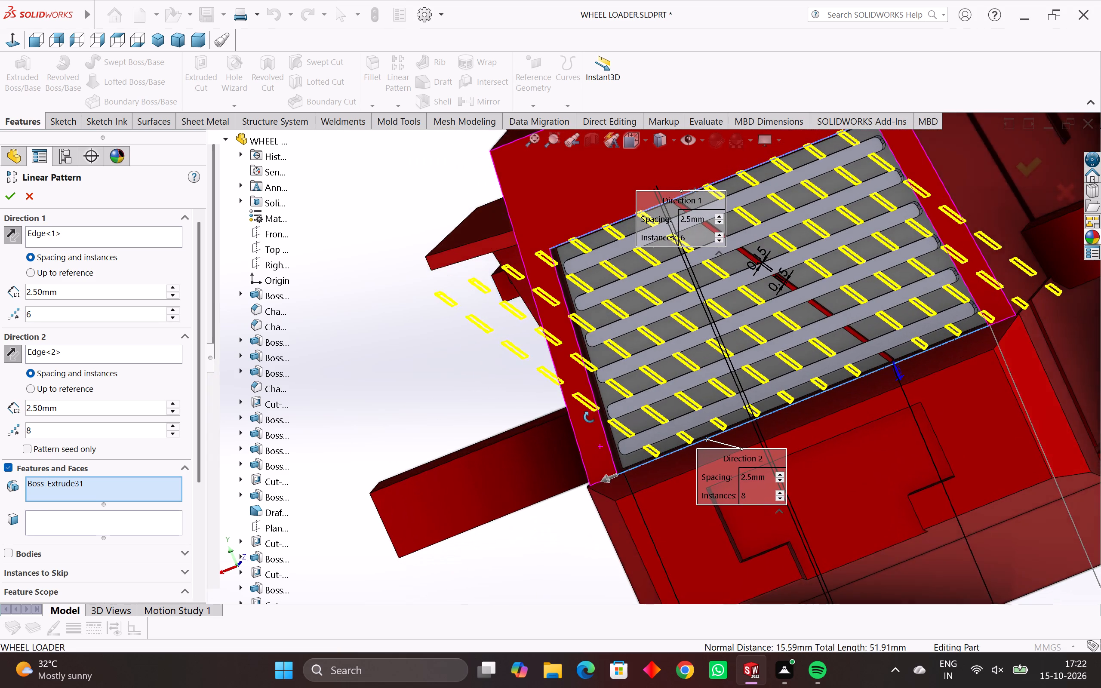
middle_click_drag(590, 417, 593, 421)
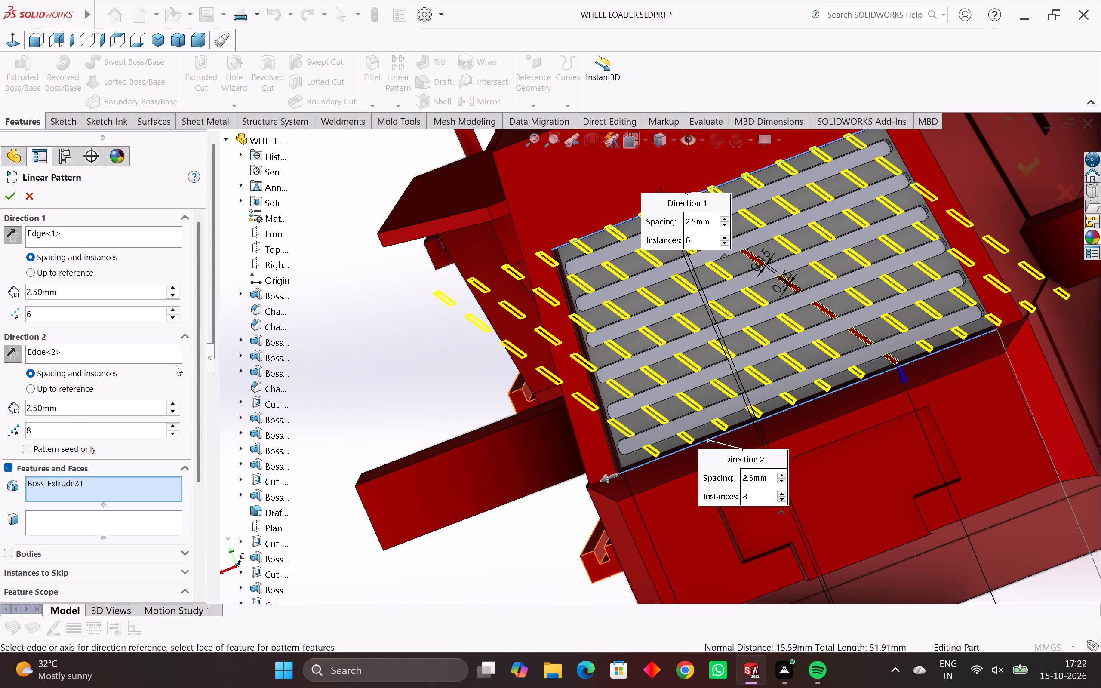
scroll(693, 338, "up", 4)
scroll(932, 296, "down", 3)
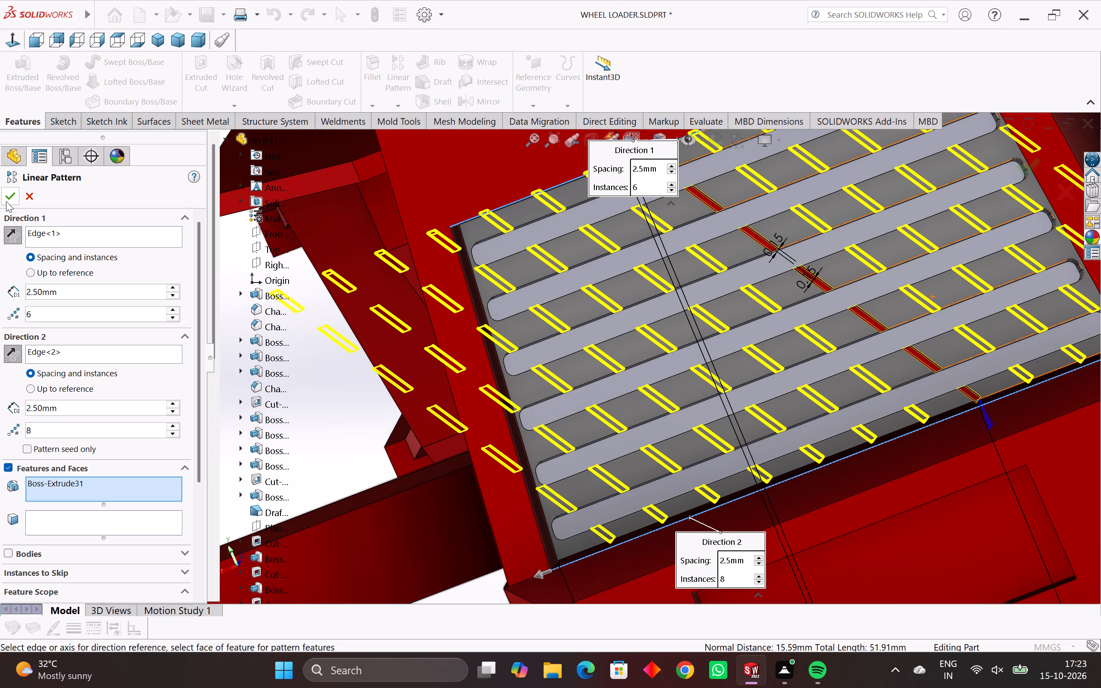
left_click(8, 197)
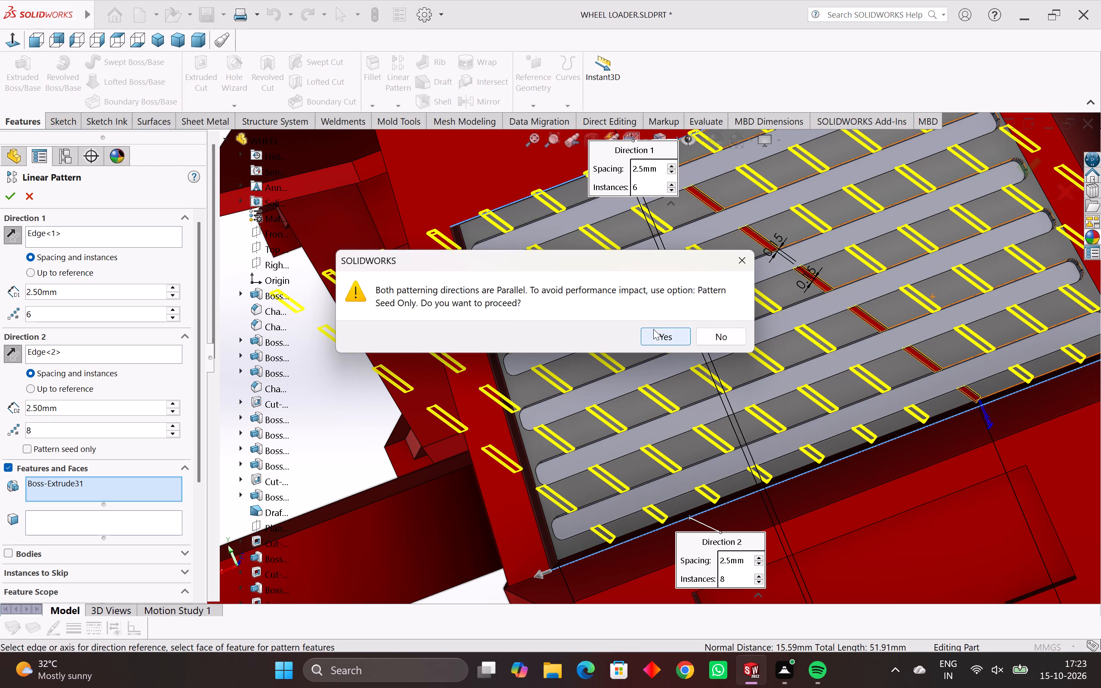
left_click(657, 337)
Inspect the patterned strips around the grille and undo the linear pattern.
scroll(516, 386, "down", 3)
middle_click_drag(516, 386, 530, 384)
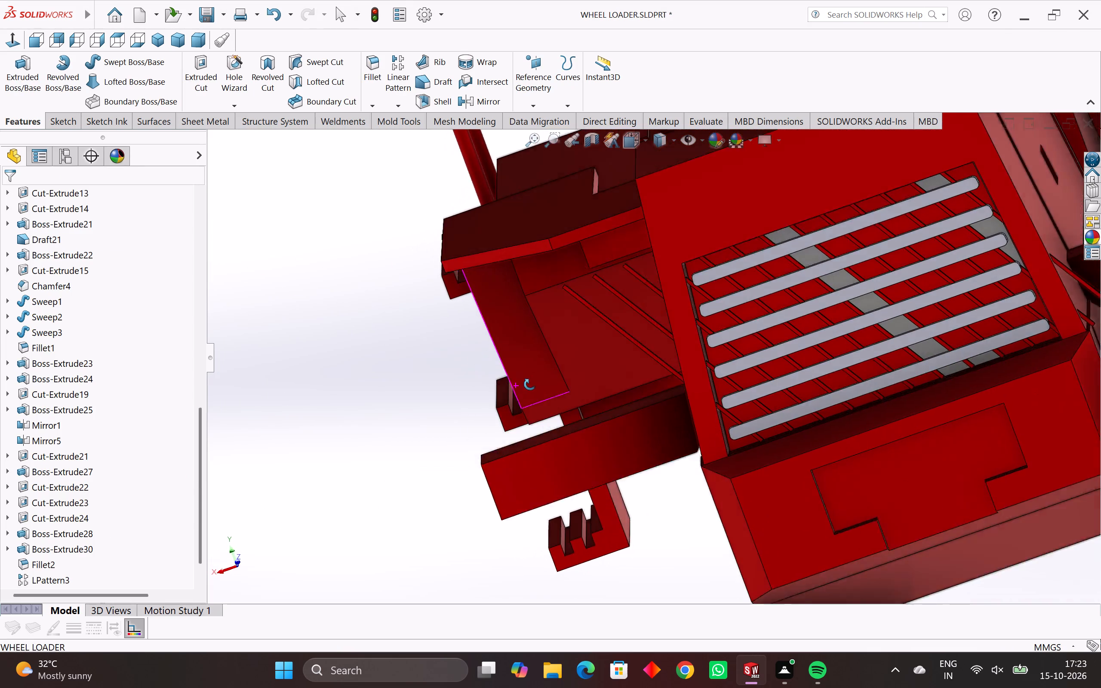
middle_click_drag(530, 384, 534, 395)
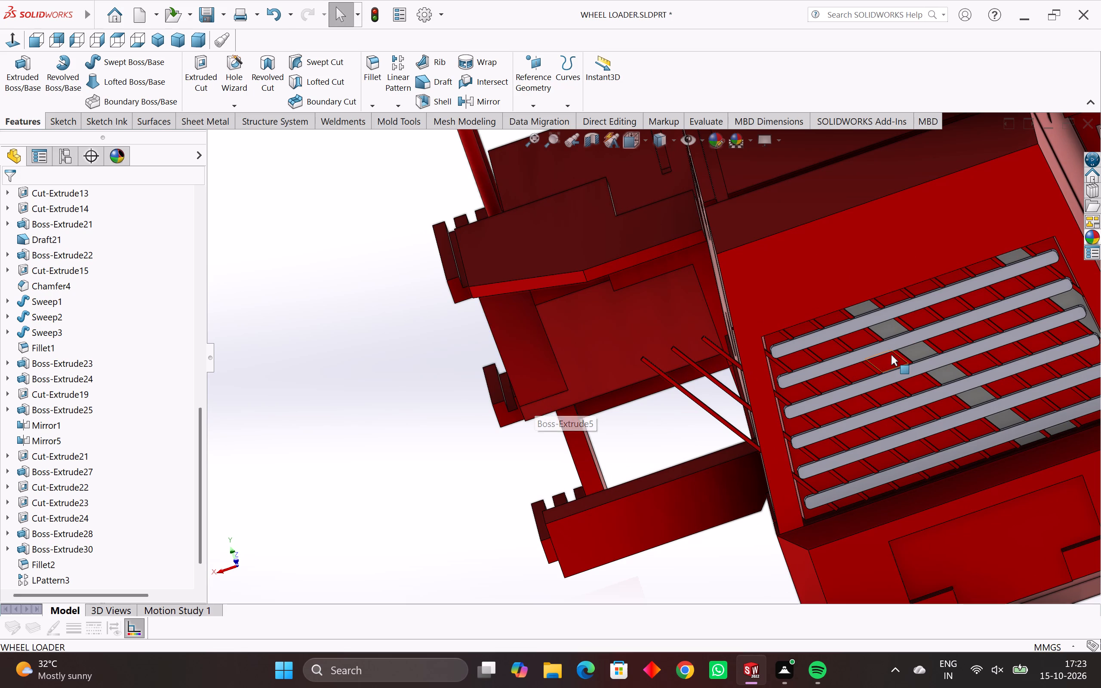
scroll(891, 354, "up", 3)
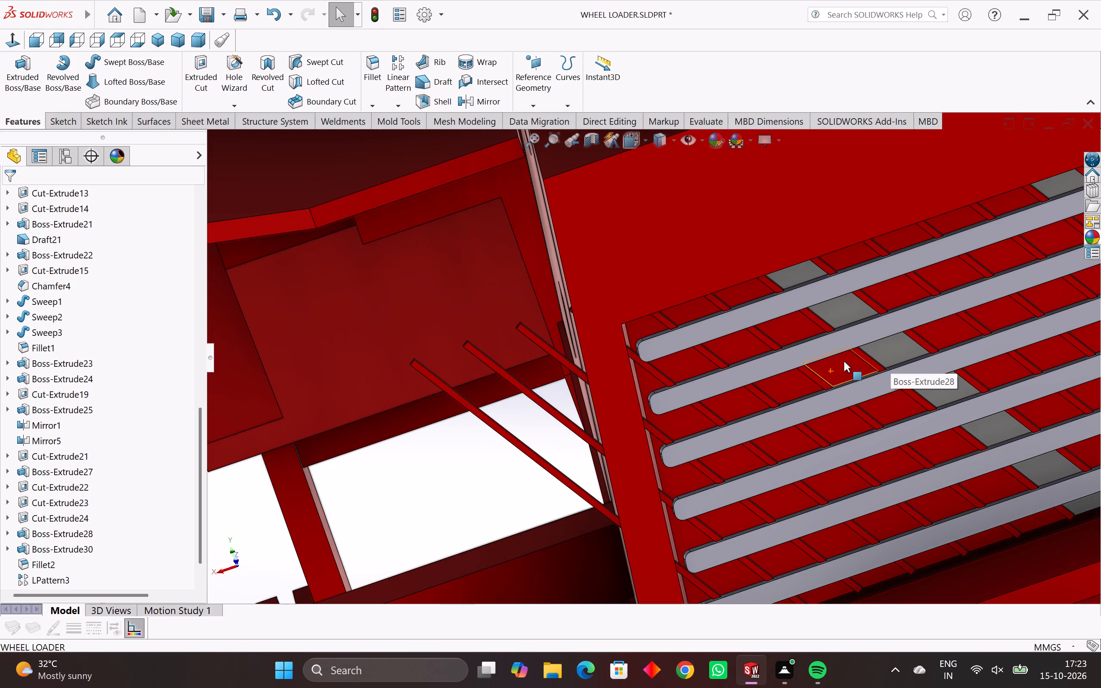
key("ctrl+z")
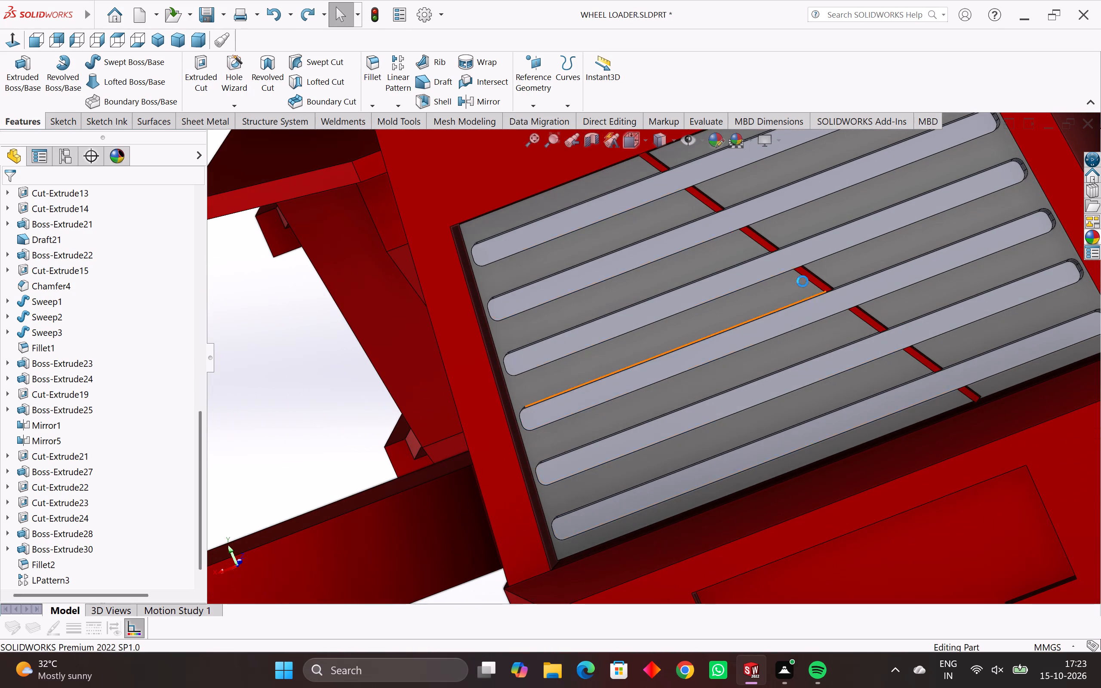
Apply the default light grey colour appearance to the whole extruded diagonal strip feature.
left_click(806, 276)
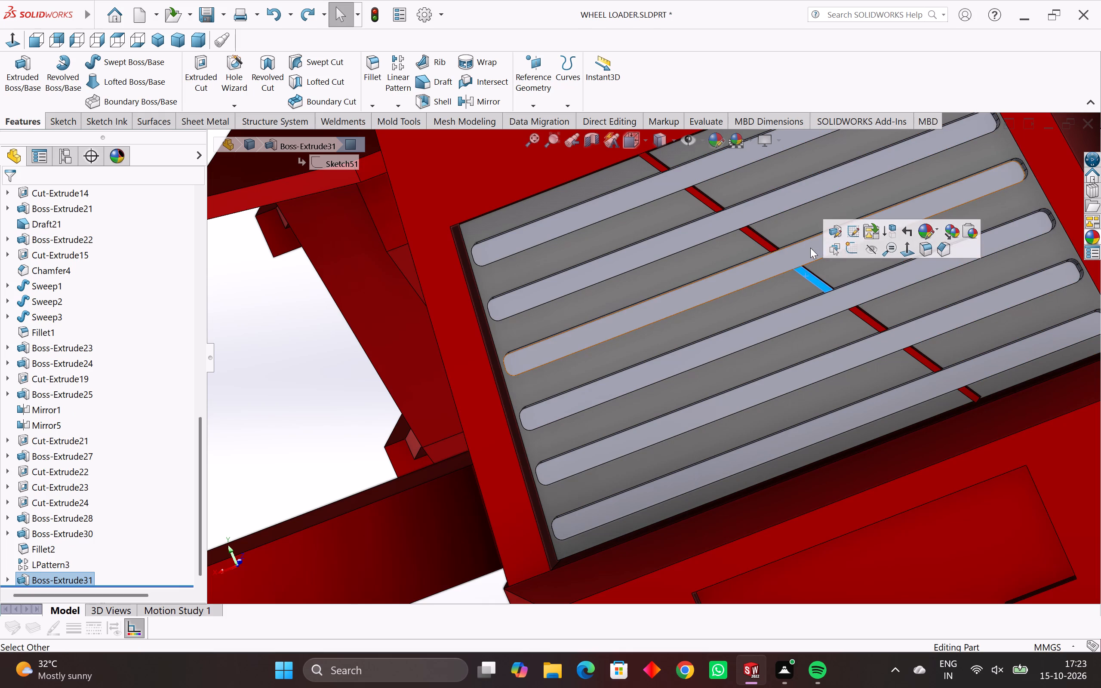
key("Escape")
scroll(107, 537, "down", 4)
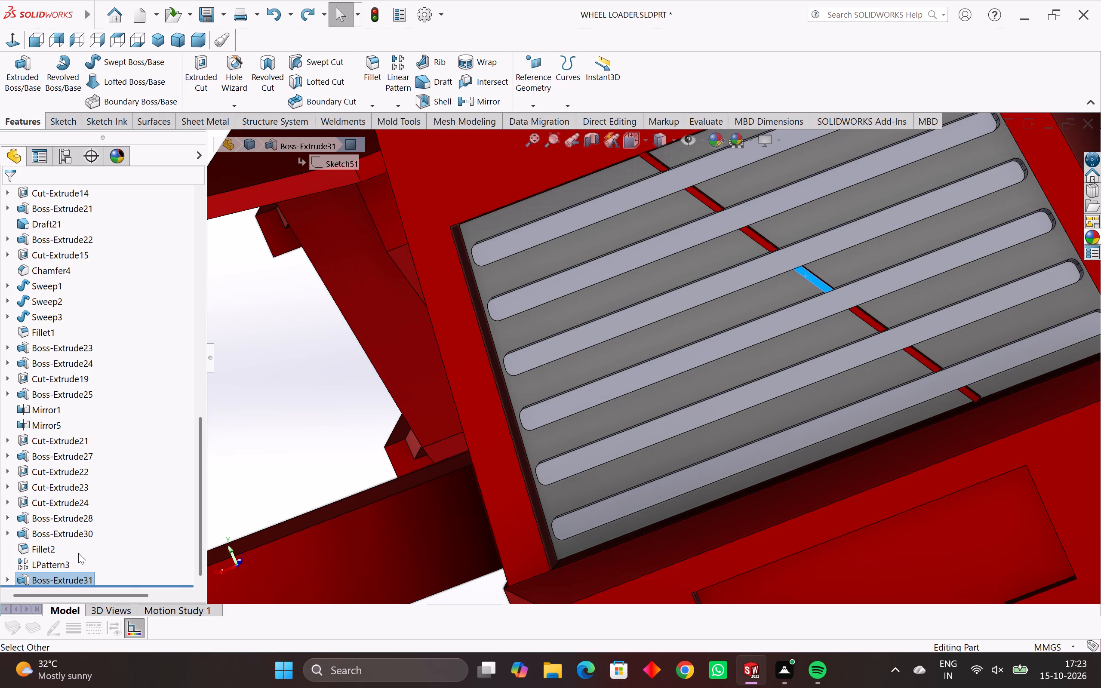
right_click(57, 580)
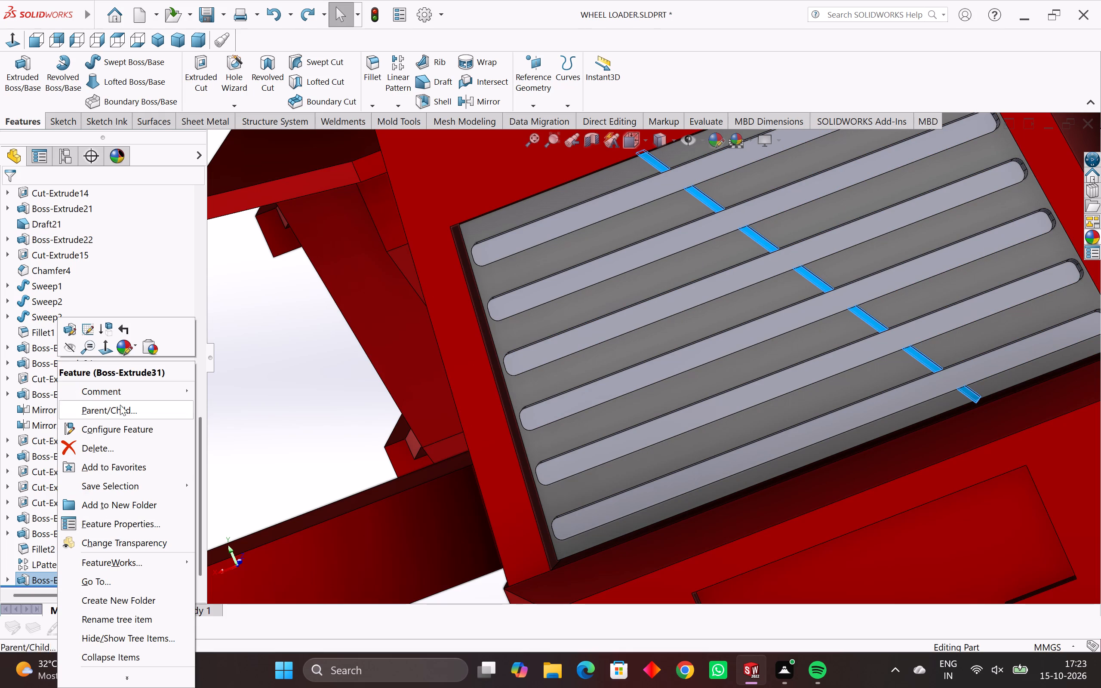
left_click(122, 353)
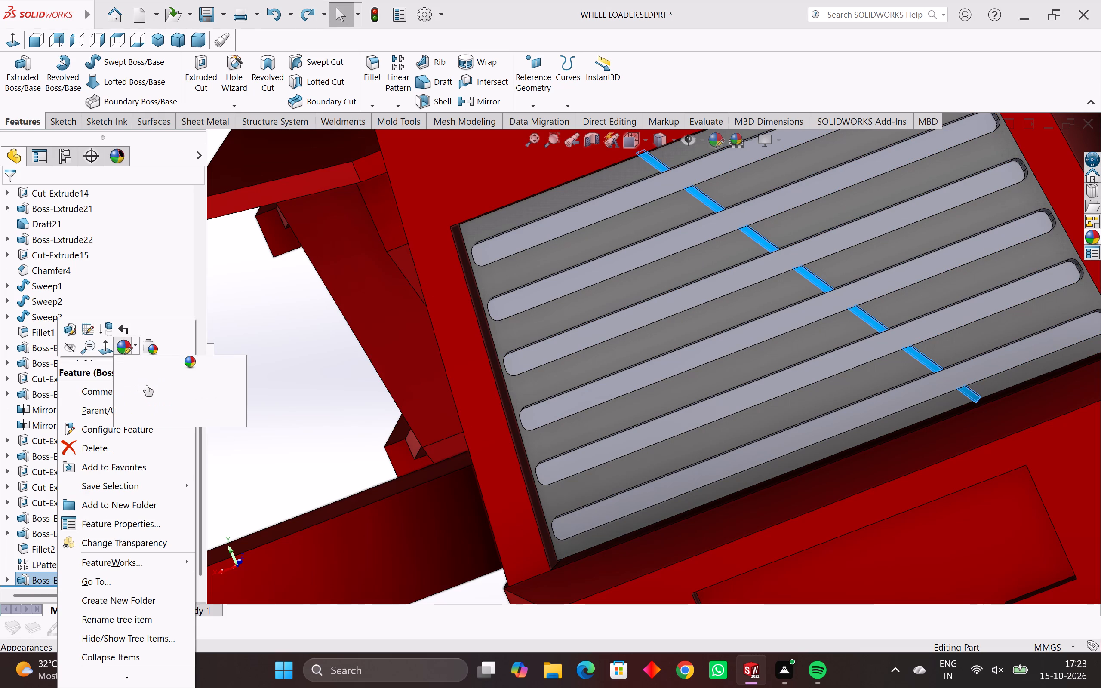
left_click(148, 379)
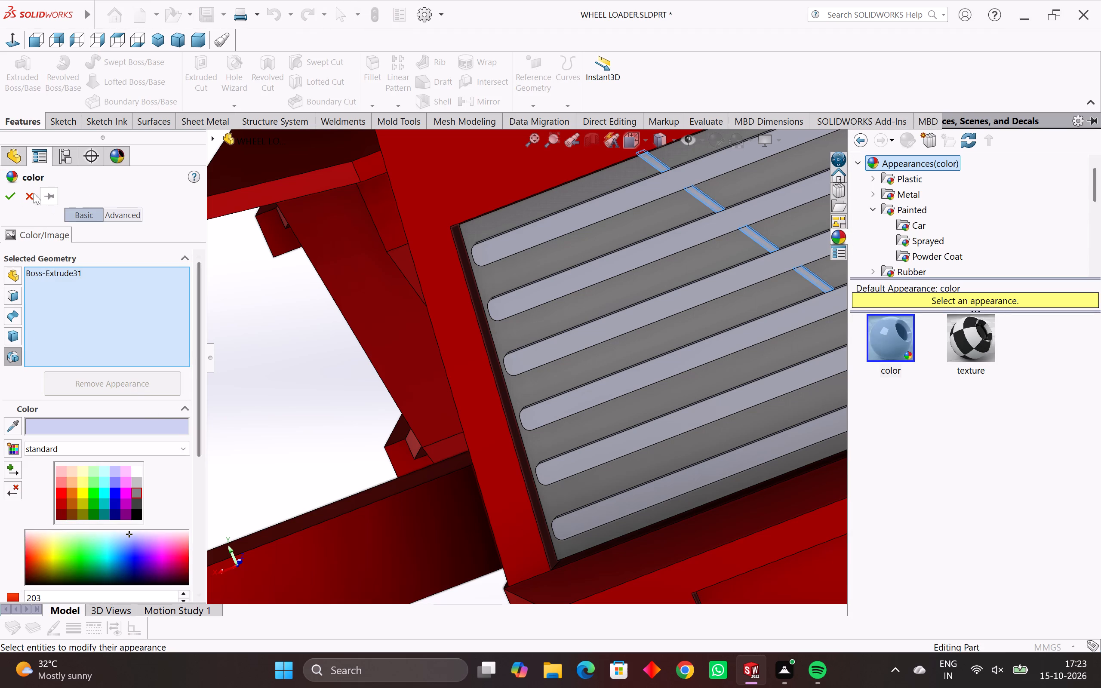
left_click(10, 192)
scroll(611, 318, "down", 4)
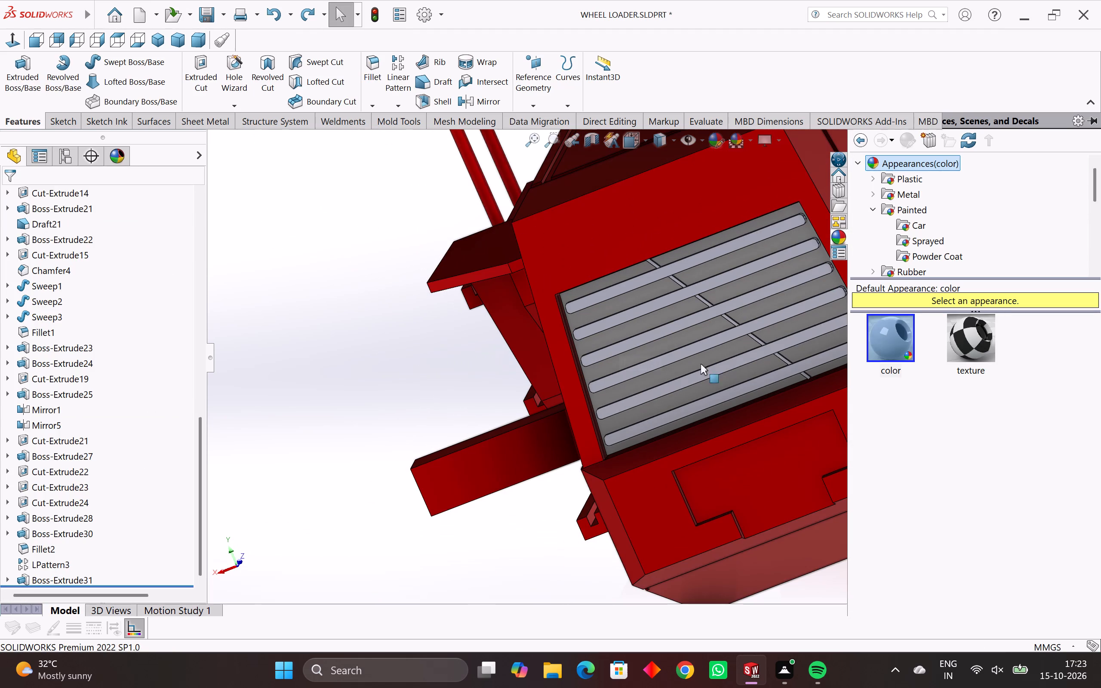
left_click(412, 381)
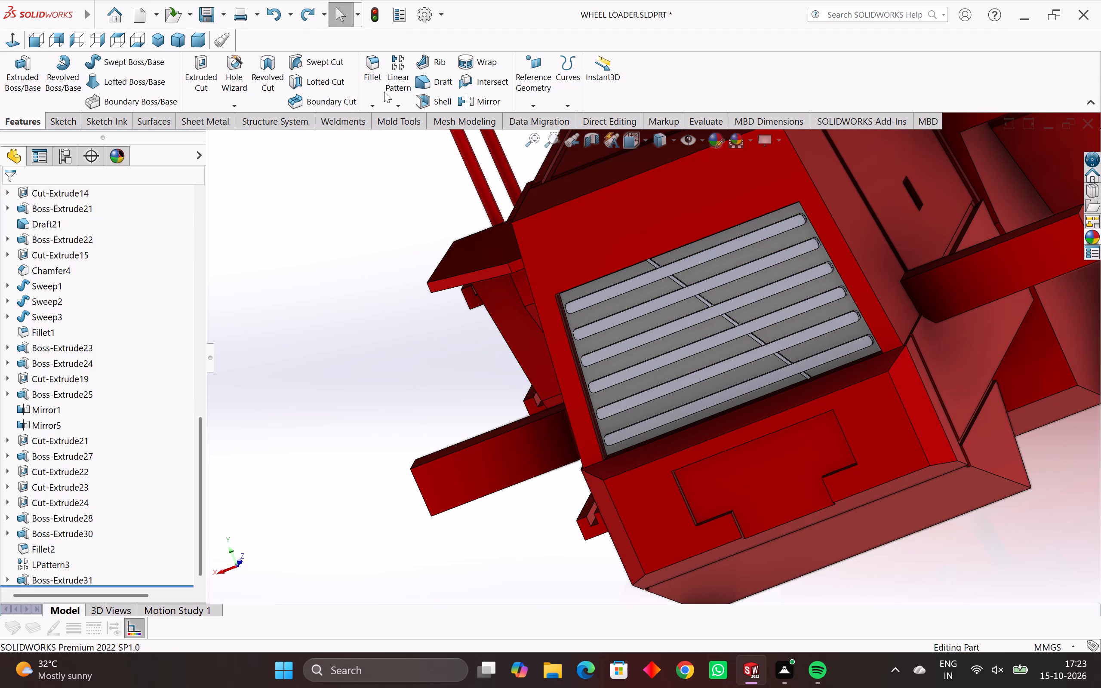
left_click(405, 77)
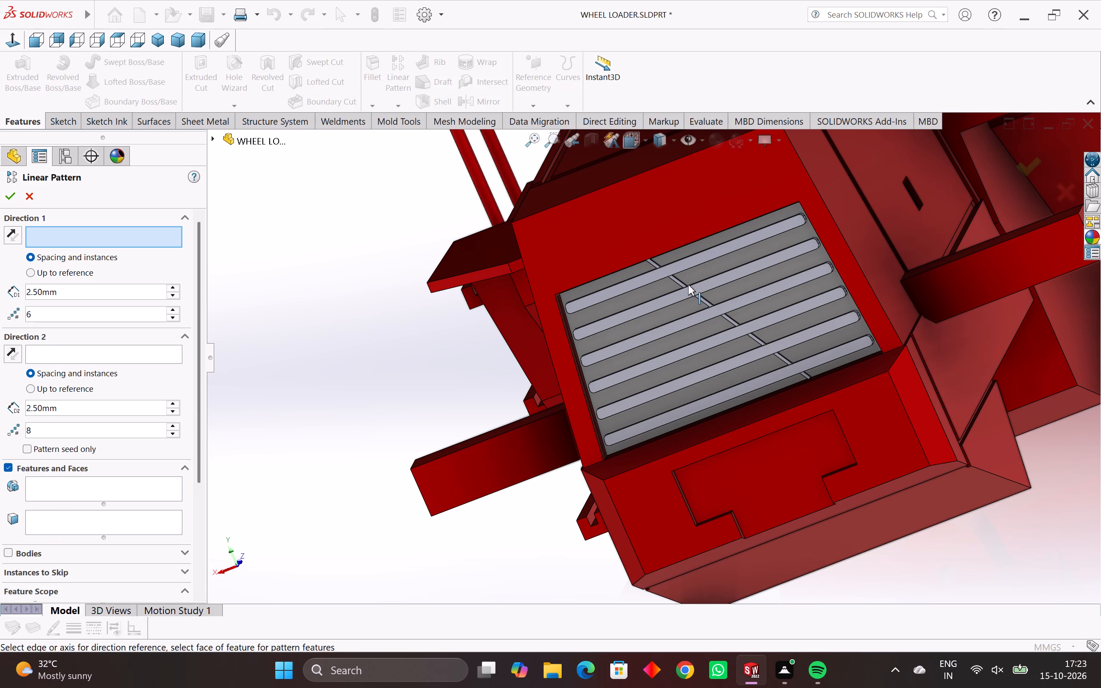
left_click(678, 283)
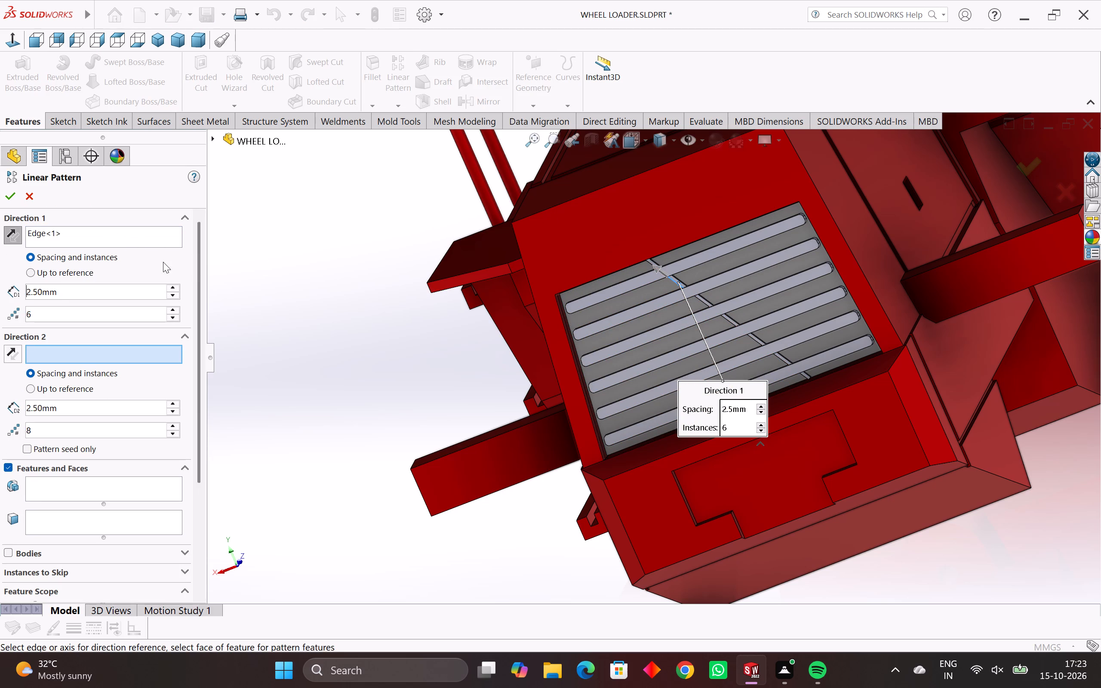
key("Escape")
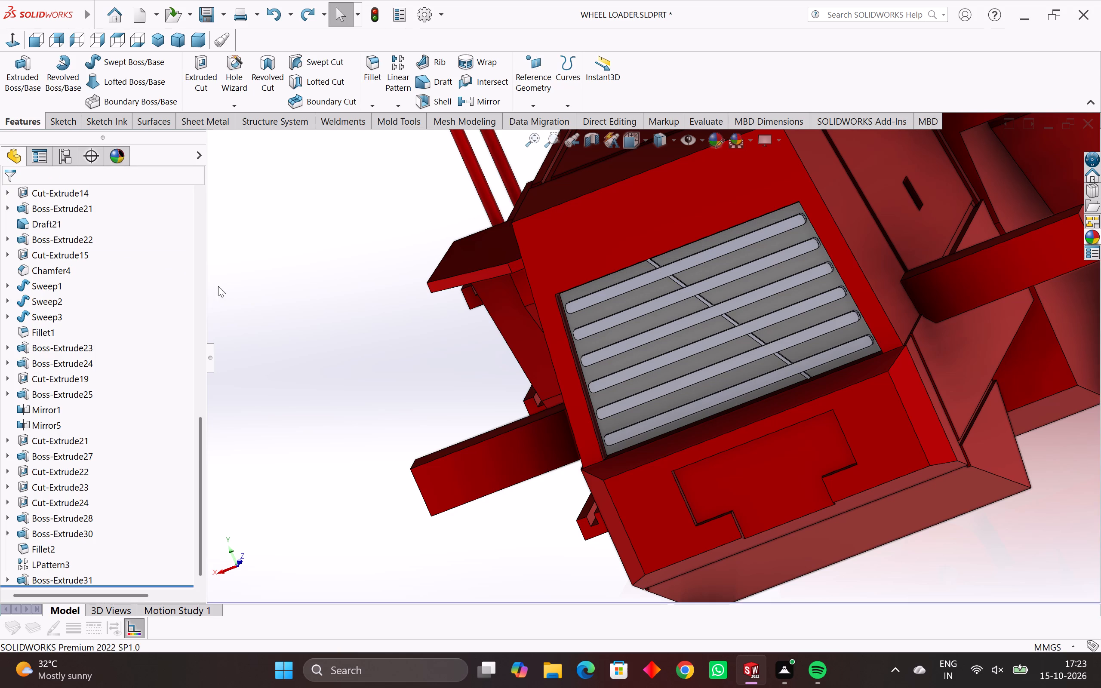
Start a linear pattern along the grille recess's upper and lower edges, with 2.50 mm spacing and 6 instances in each direction.
left_click(397, 68)
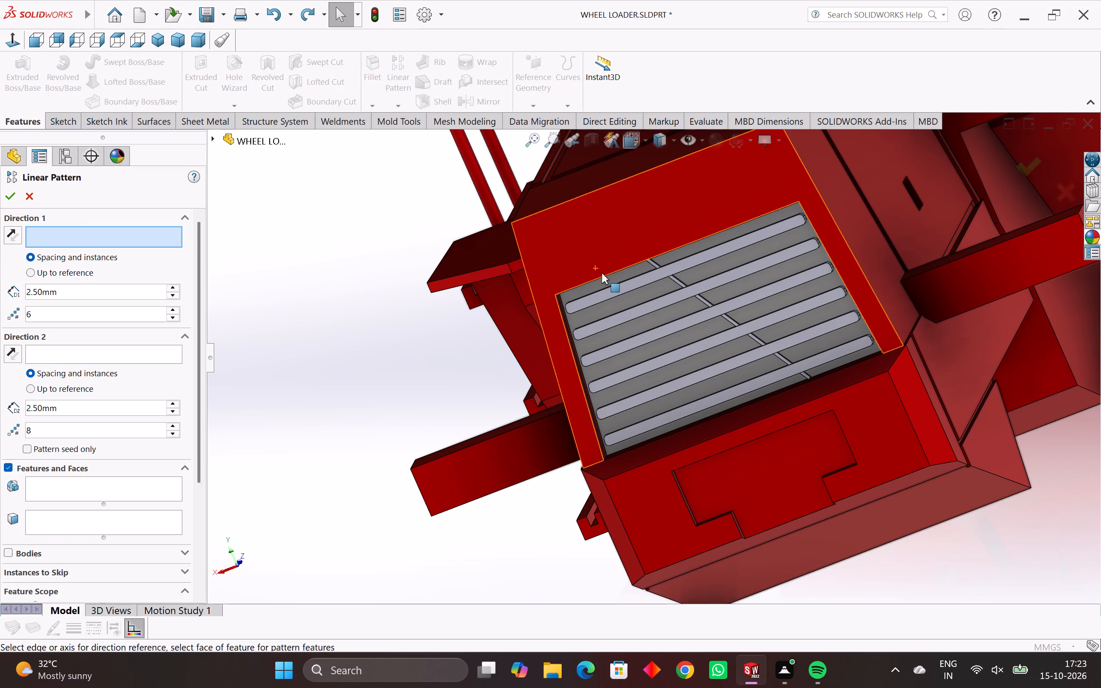
scroll(603, 273, "up", 2)
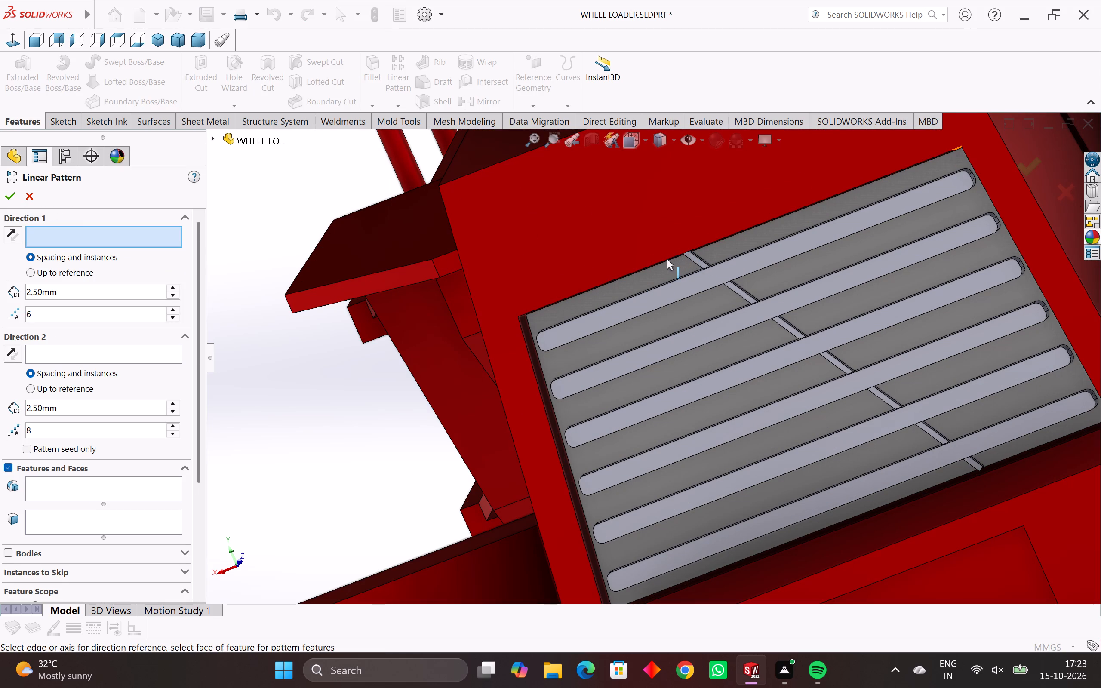
left_click(667, 259)
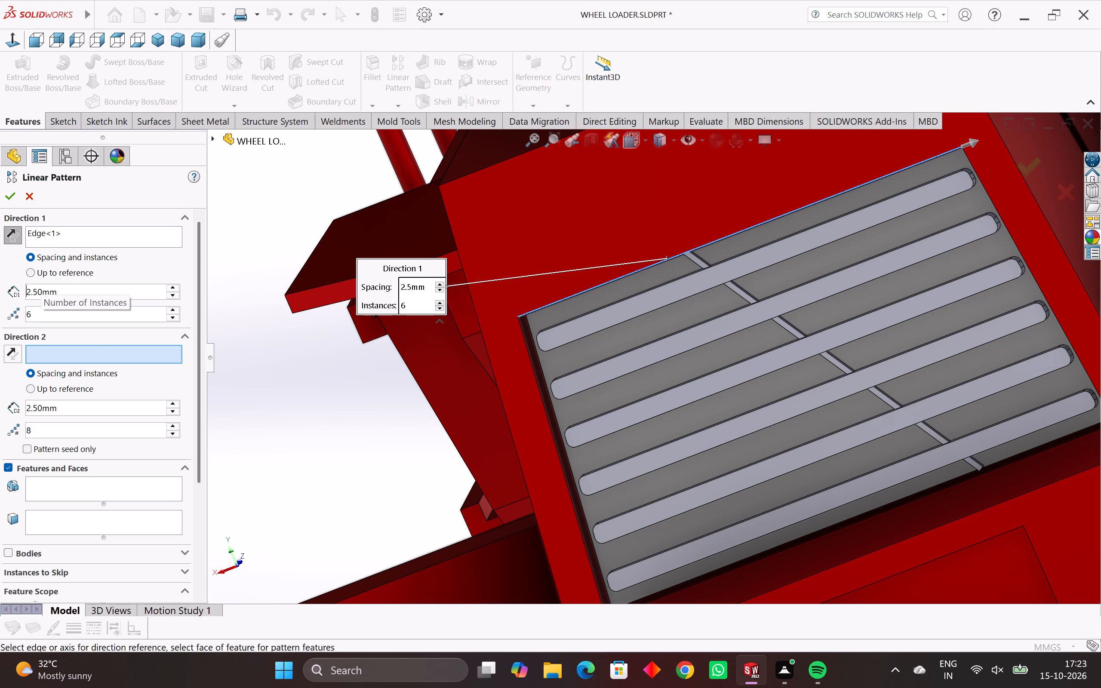
scroll(194, 450, "down", 2)
scroll(95, 264, "up", 1)
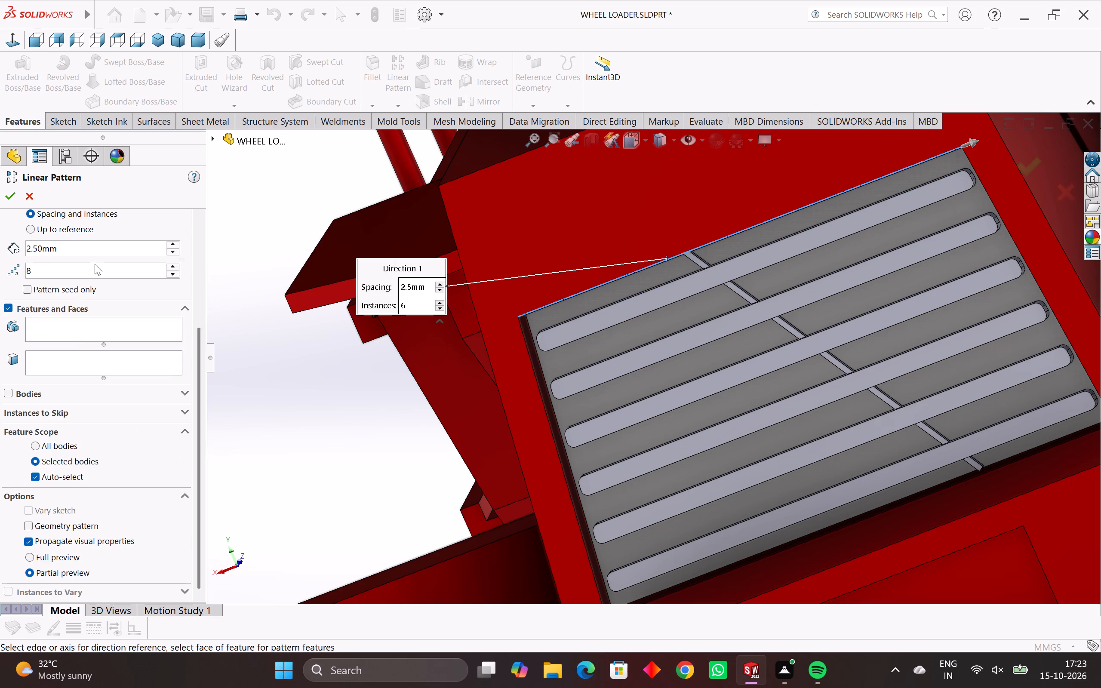
scroll(83, 269, "down", 2)
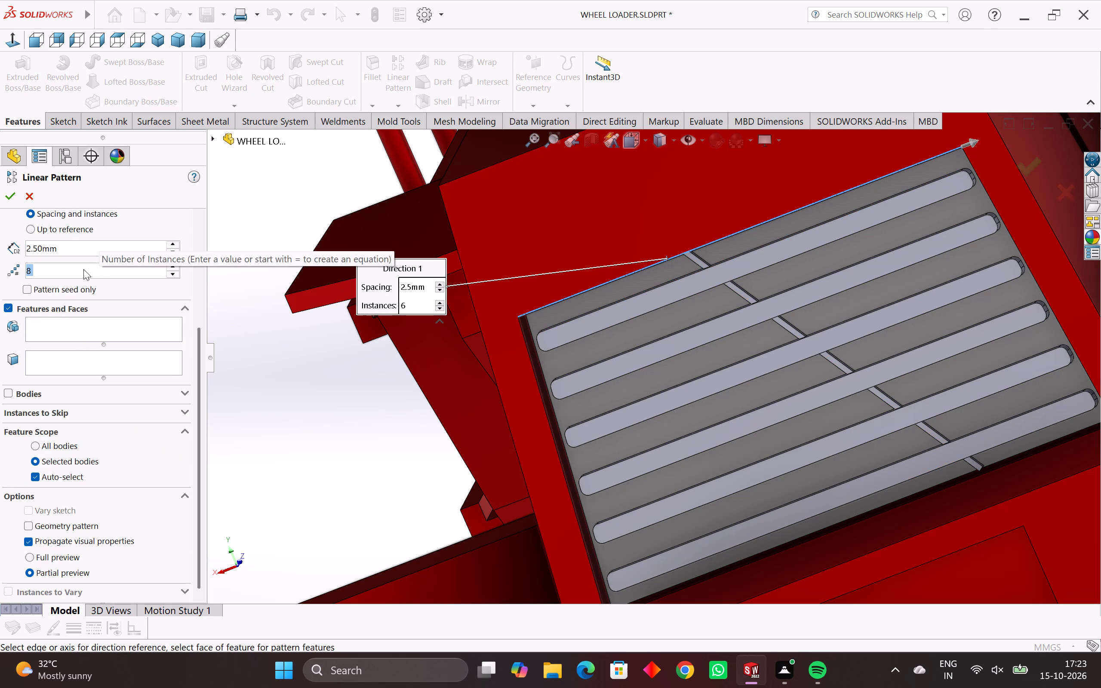
scroll(83, 269, "down", 1)
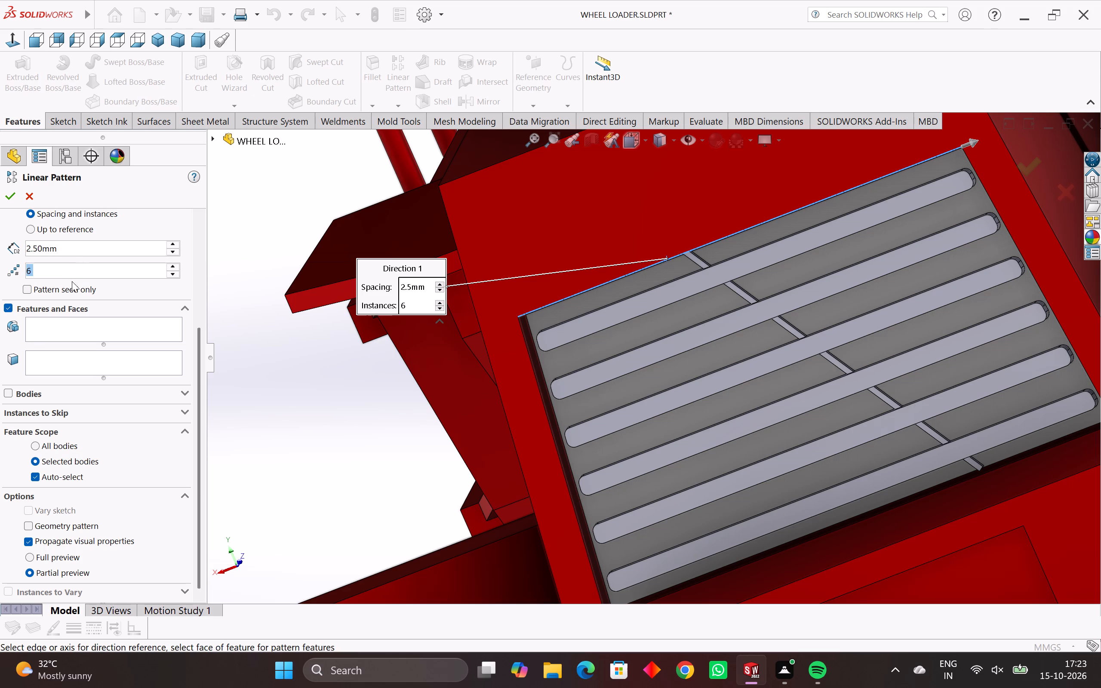
scroll(62, 316, "up", 2)
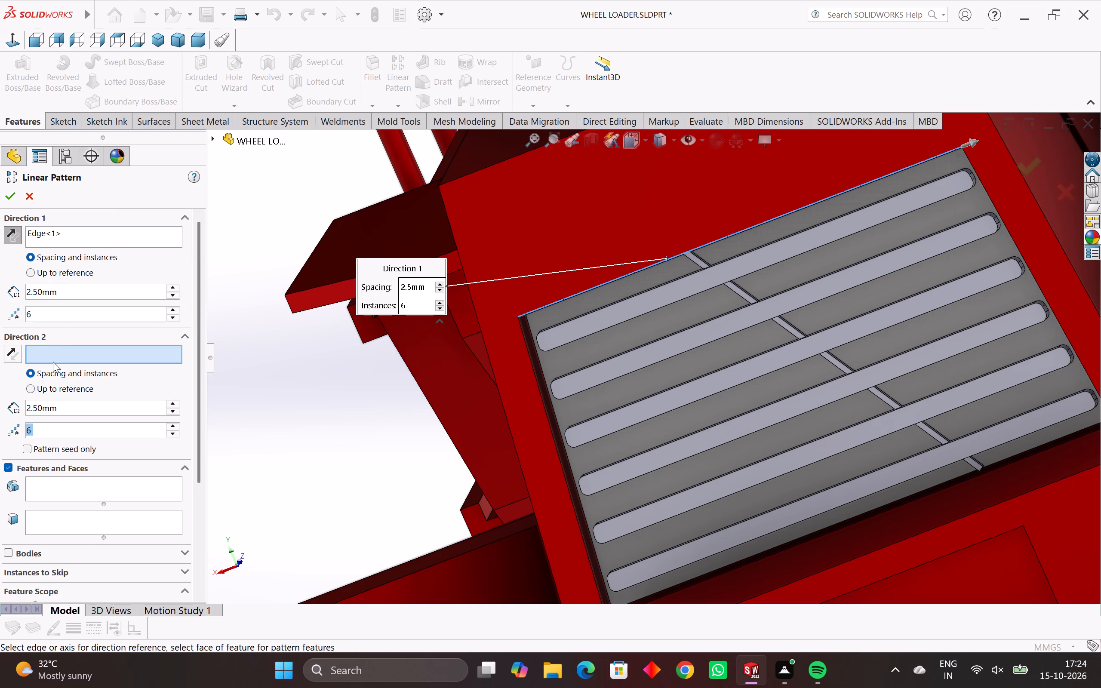
left_click(53, 362)
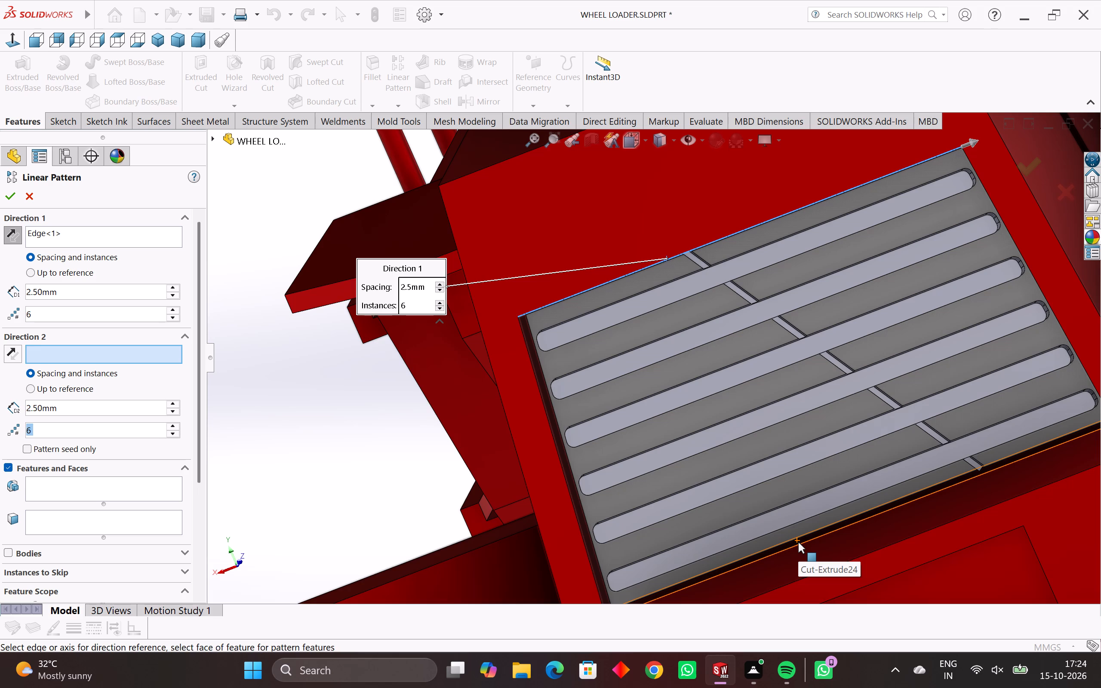
left_click(836, 530)
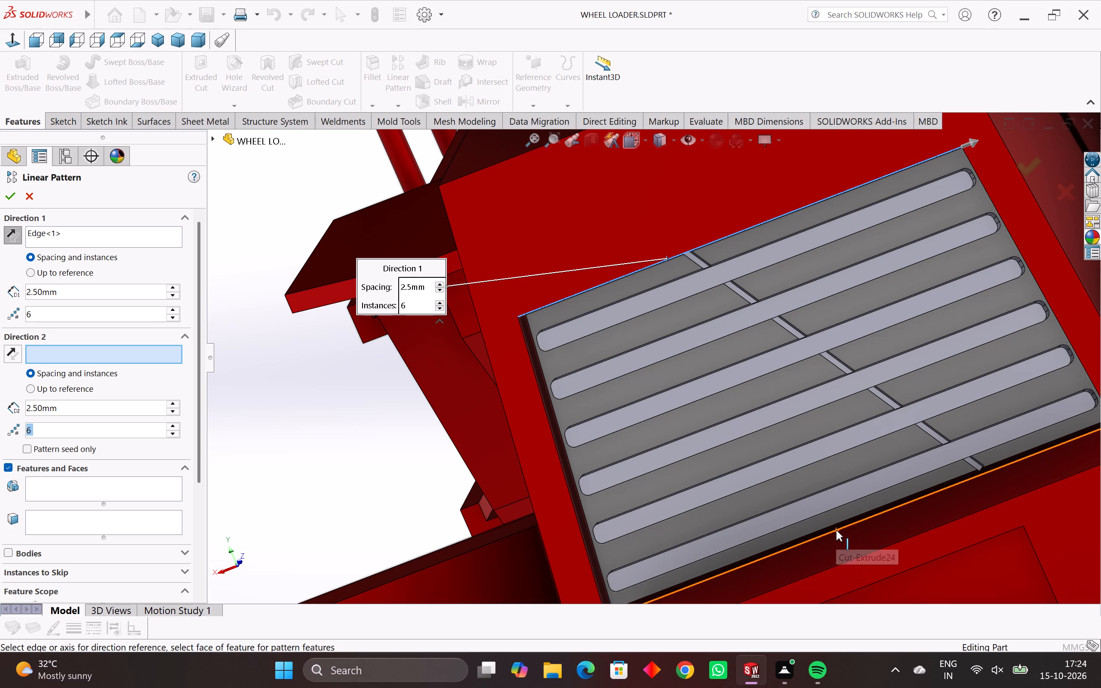
scroll(850, 522, "down", 1)
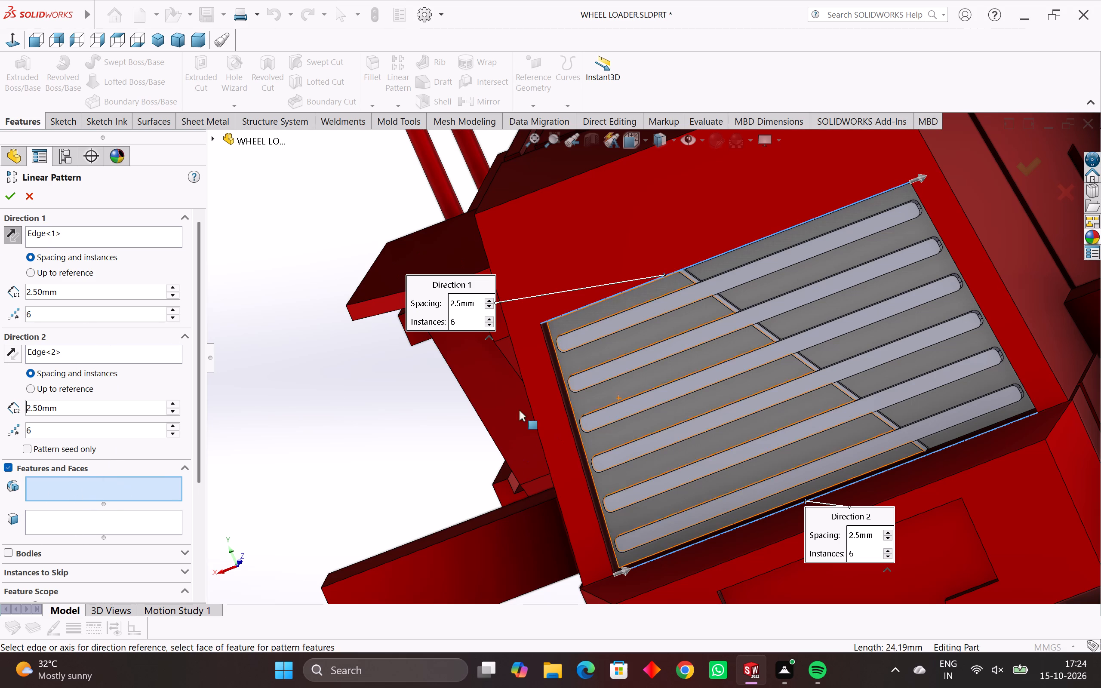
Select the extruded diagonal strip, Boss-Extrude31, as the feature to pattern and reverse the second direction.
left_click(210, 137)
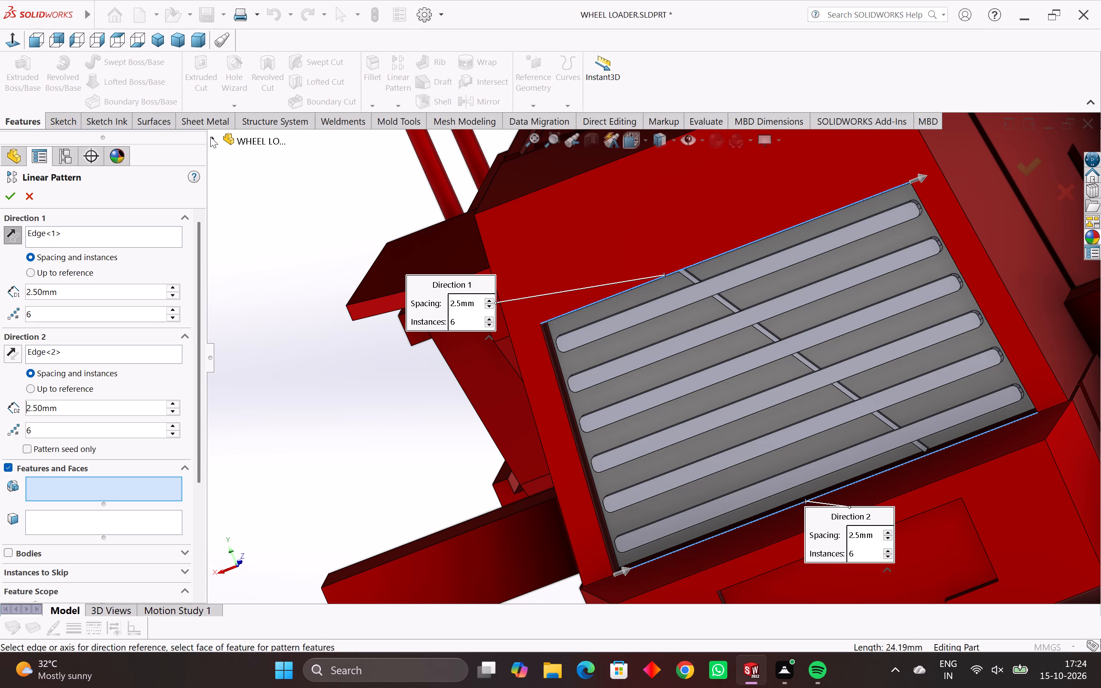
scroll(271, 485, "down", 4)
scroll(280, 572, "down", 5)
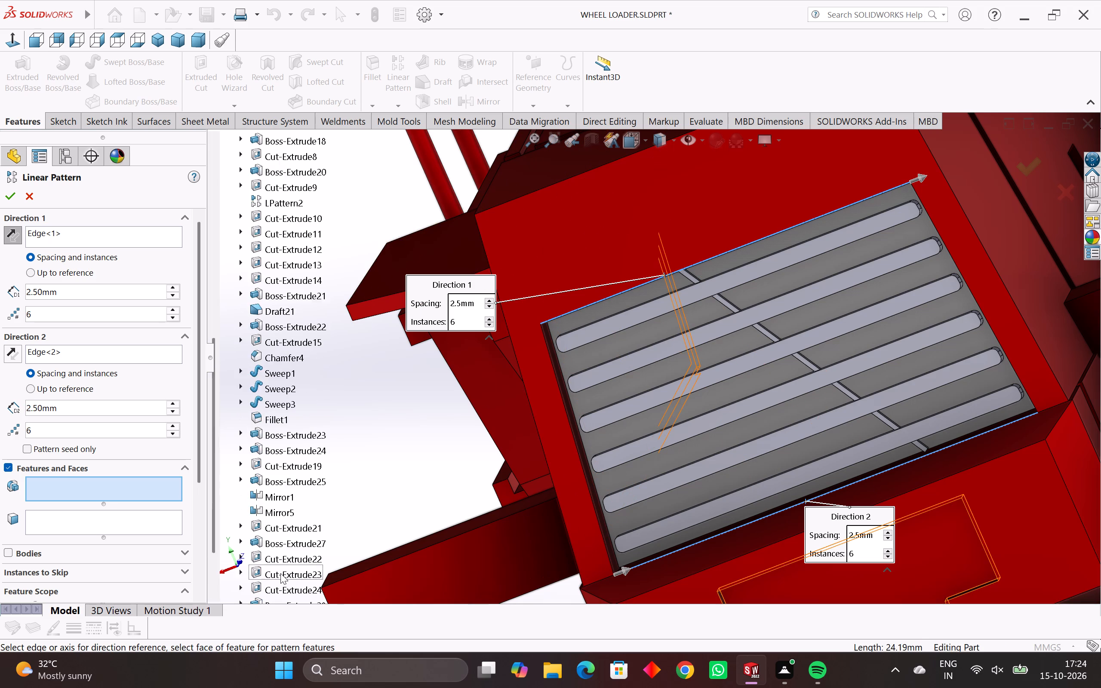
scroll(280, 573, "down", 8)
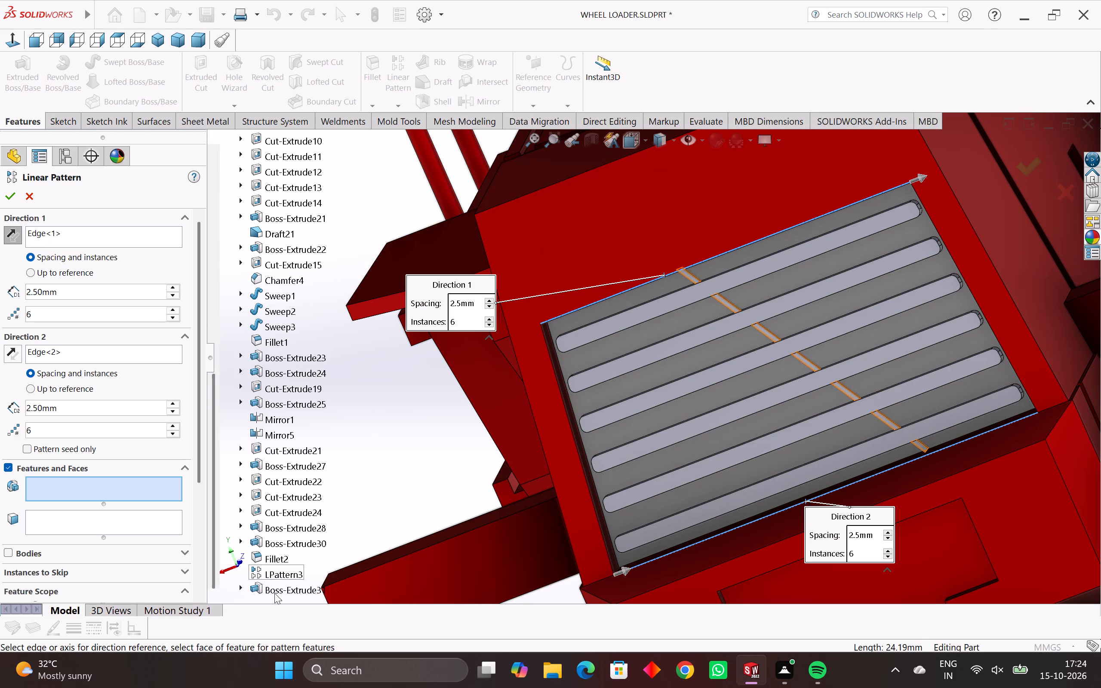
left_click(274, 593)
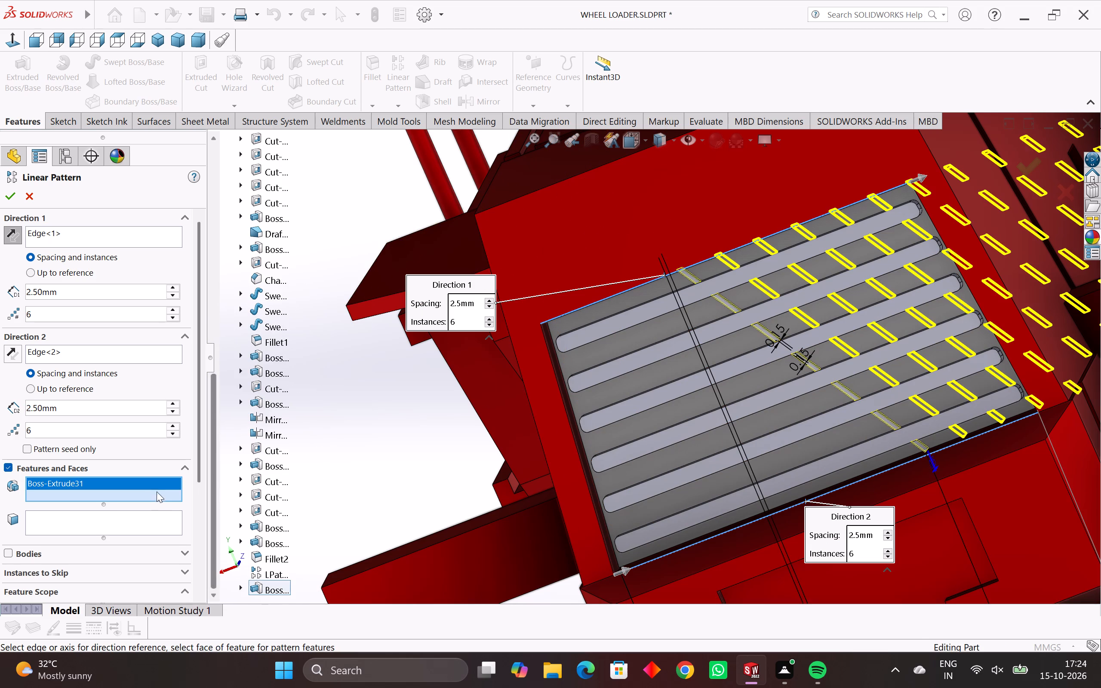
left_click(12, 358)
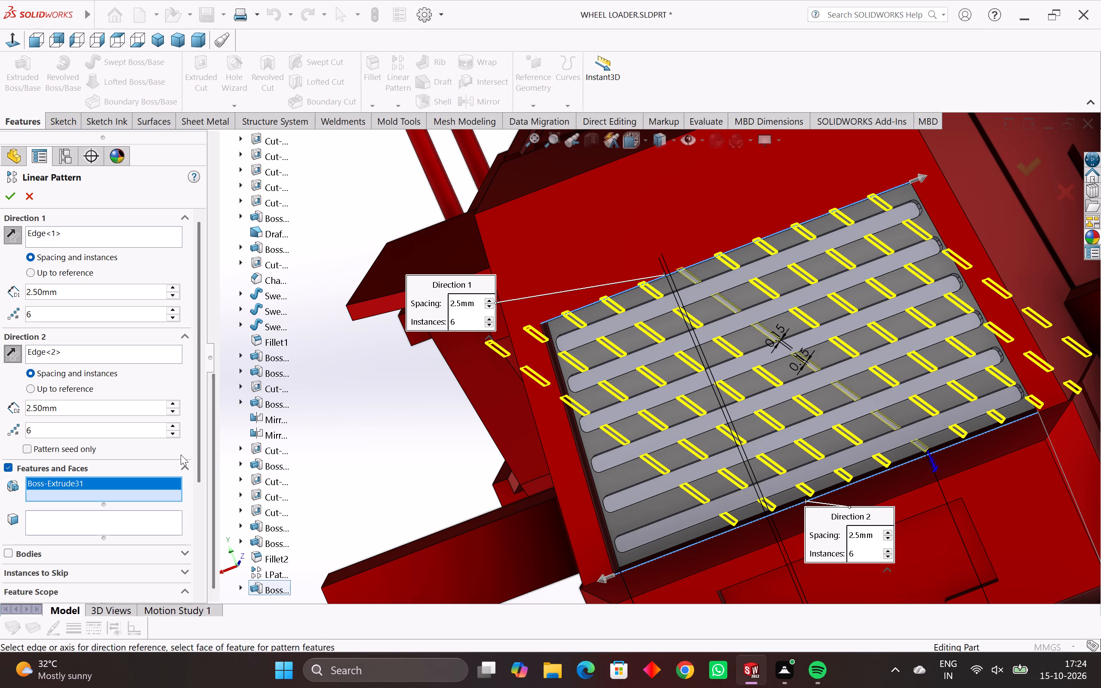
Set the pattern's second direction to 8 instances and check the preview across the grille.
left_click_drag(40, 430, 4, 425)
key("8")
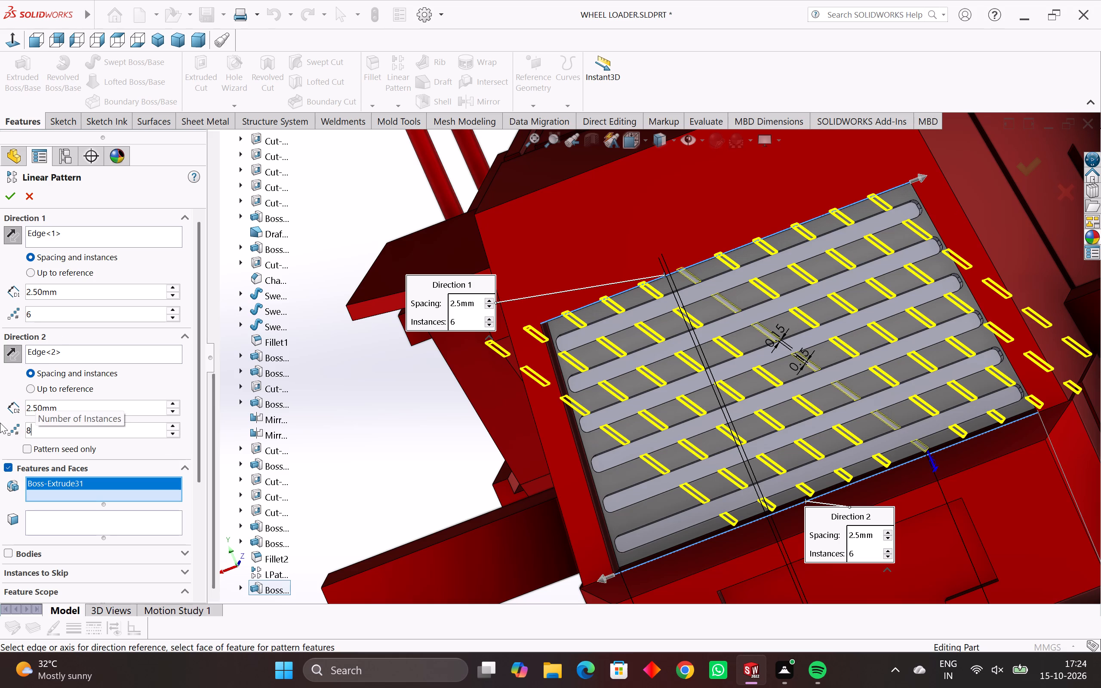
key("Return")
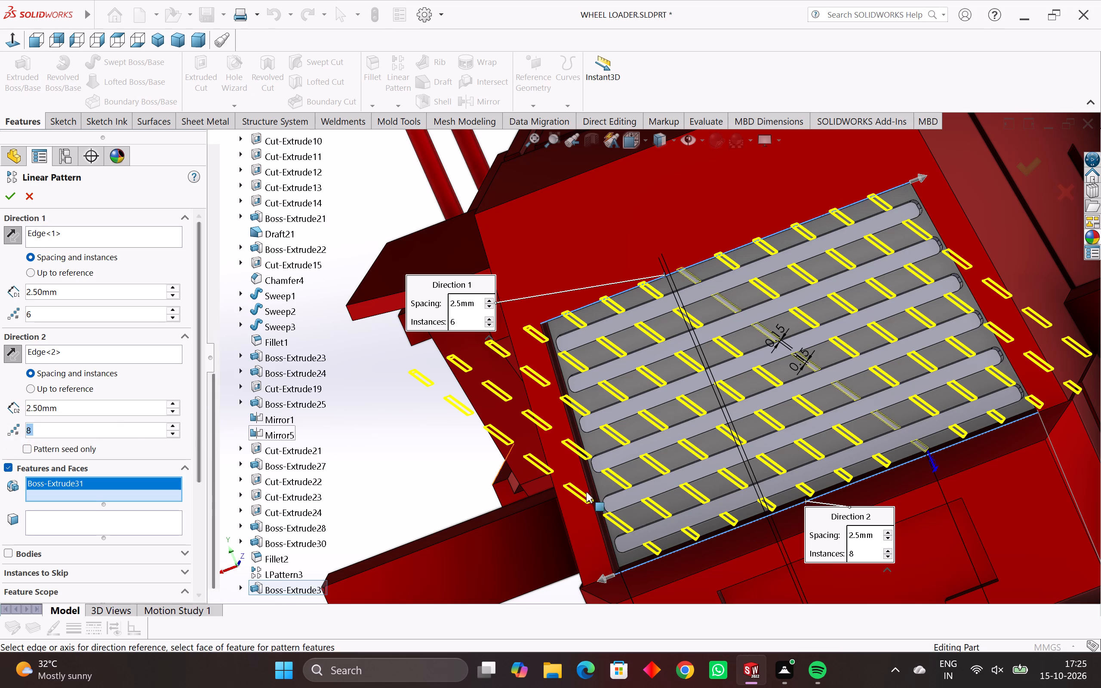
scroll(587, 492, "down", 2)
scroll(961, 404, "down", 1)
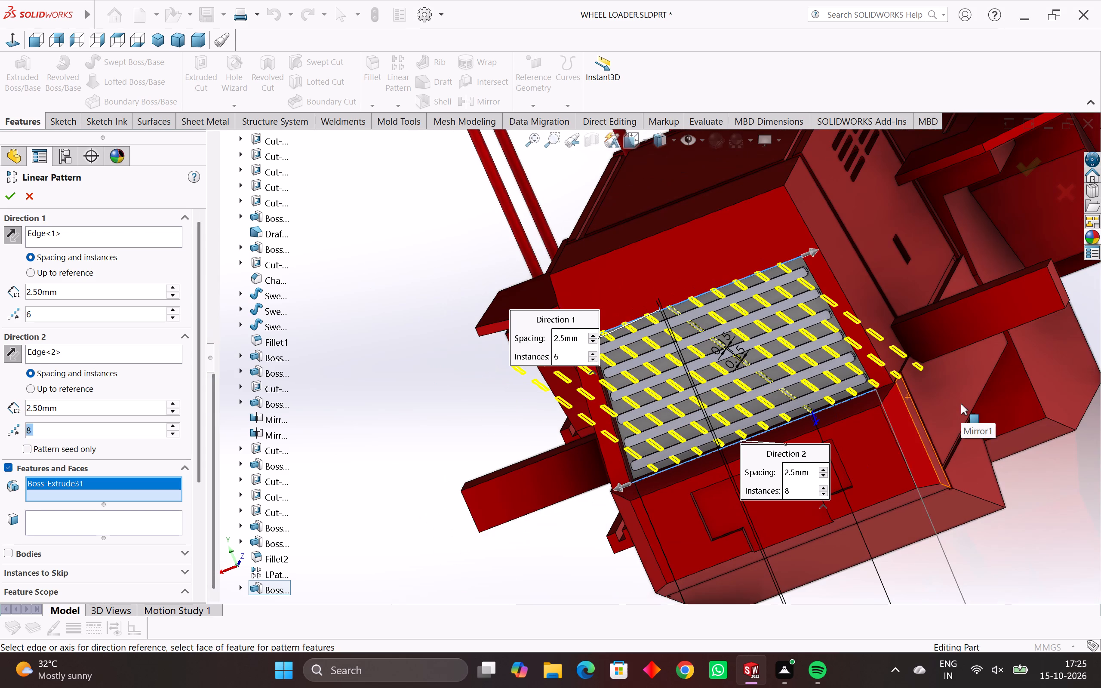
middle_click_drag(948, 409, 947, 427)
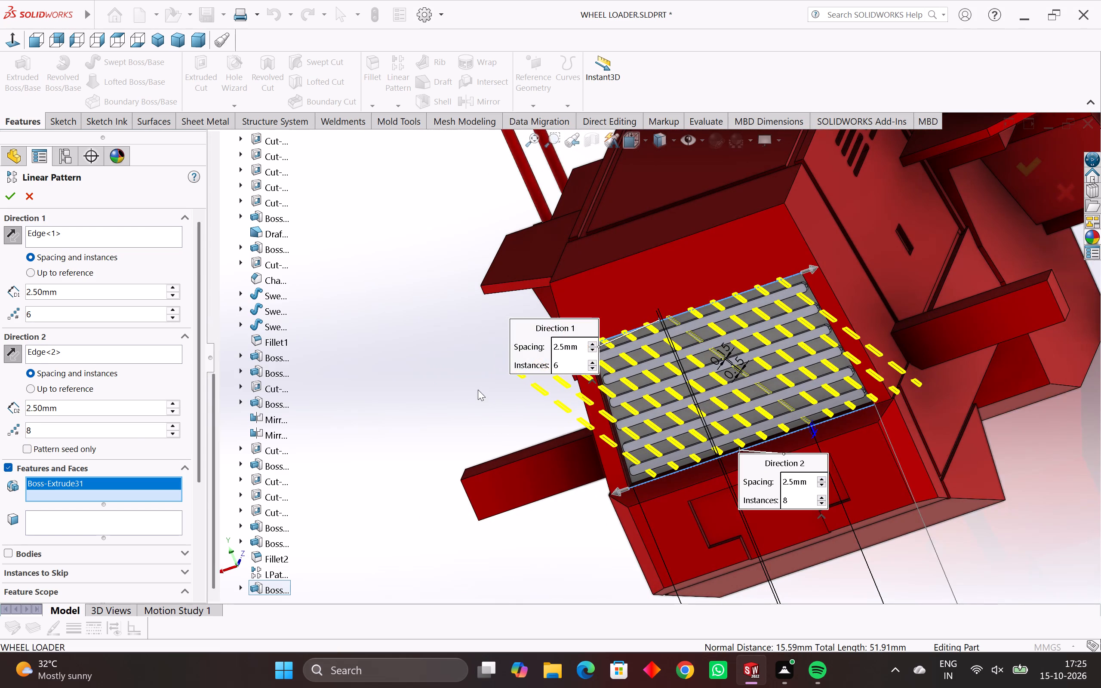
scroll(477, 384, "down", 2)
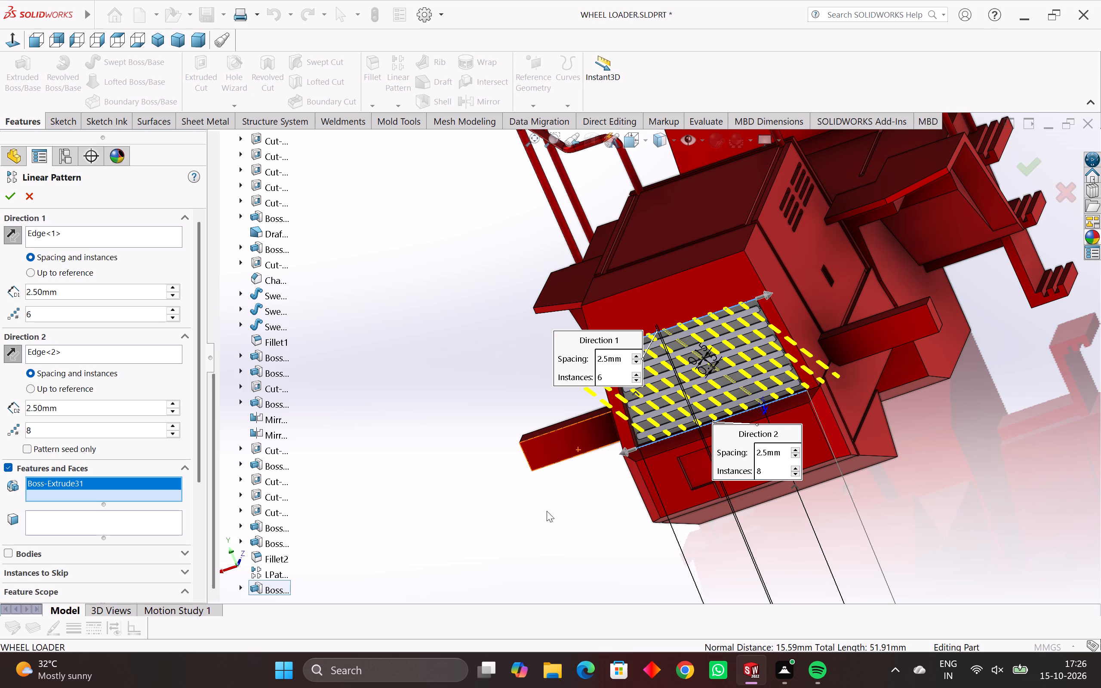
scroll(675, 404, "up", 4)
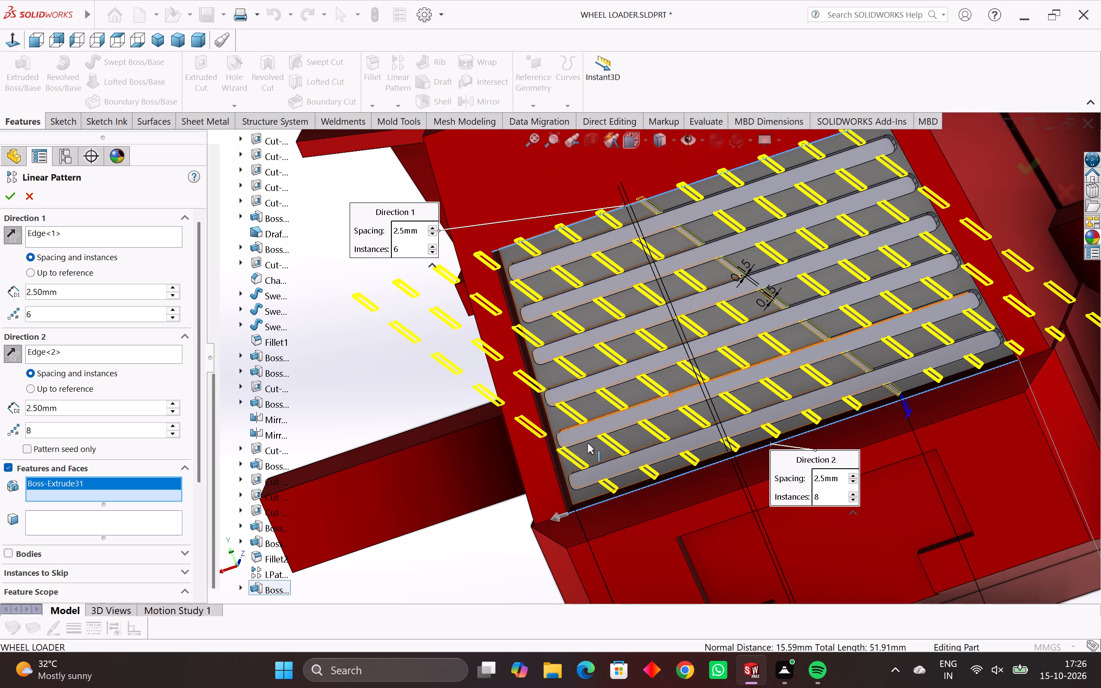
Set the pattern's second direction to 3 instances with 10 mm spacing and check the preview across the grille.
left_click_drag(43, 424, 0, 433)
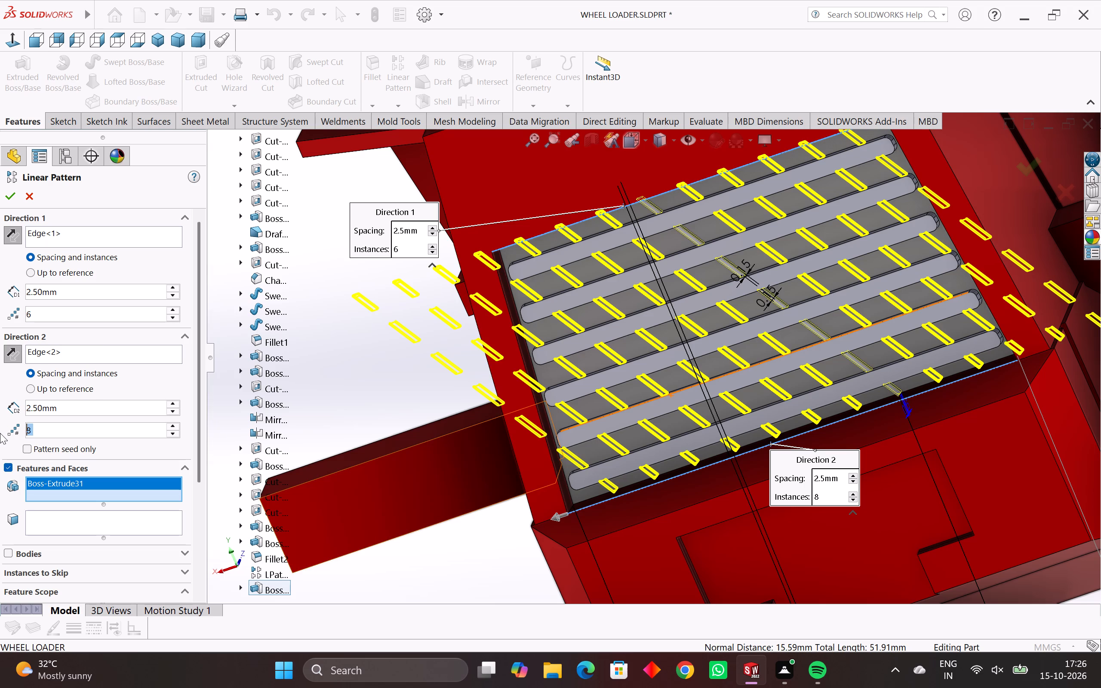
key("3")
key("Return")
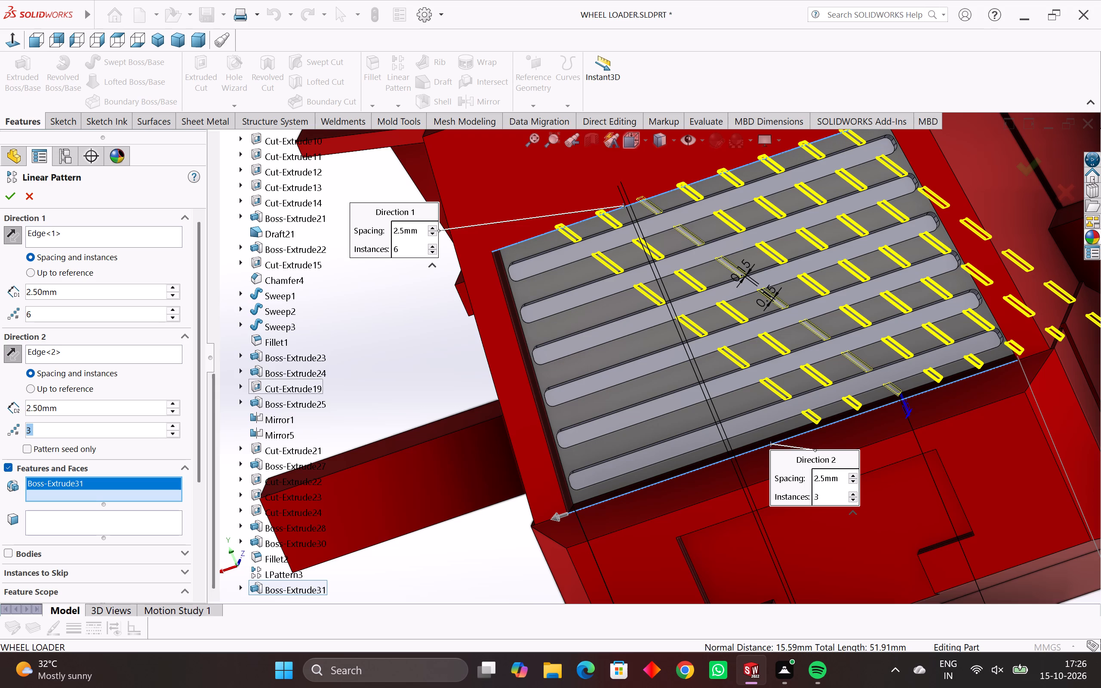
left_click_drag(69, 408, 6, 412)
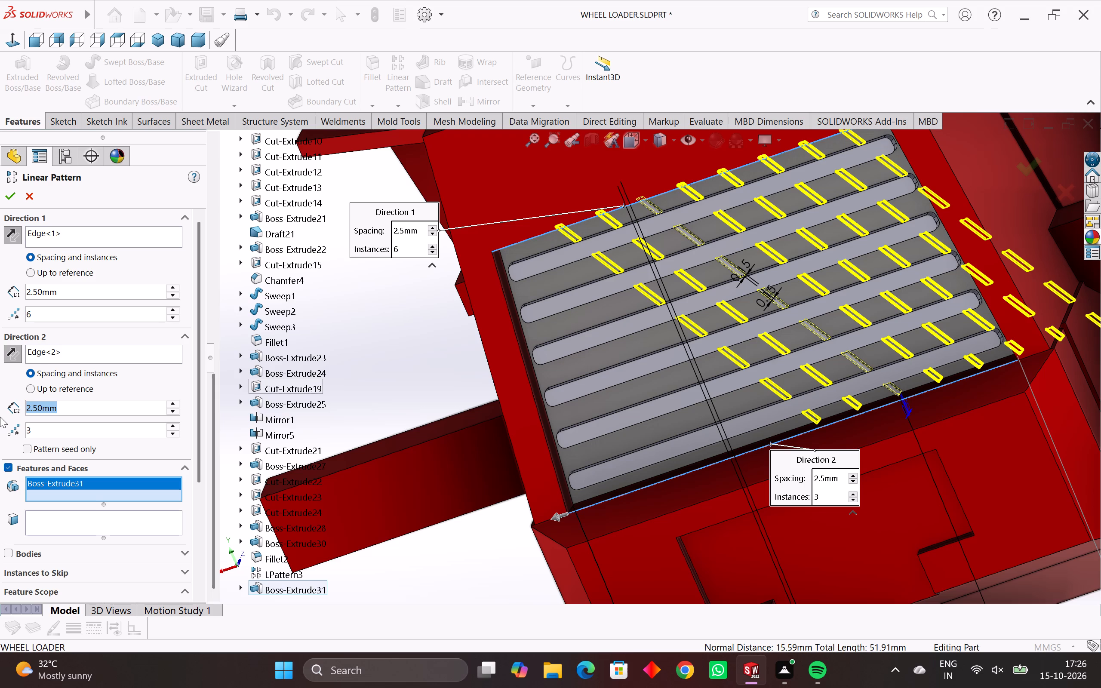
type("10")
key("Return")
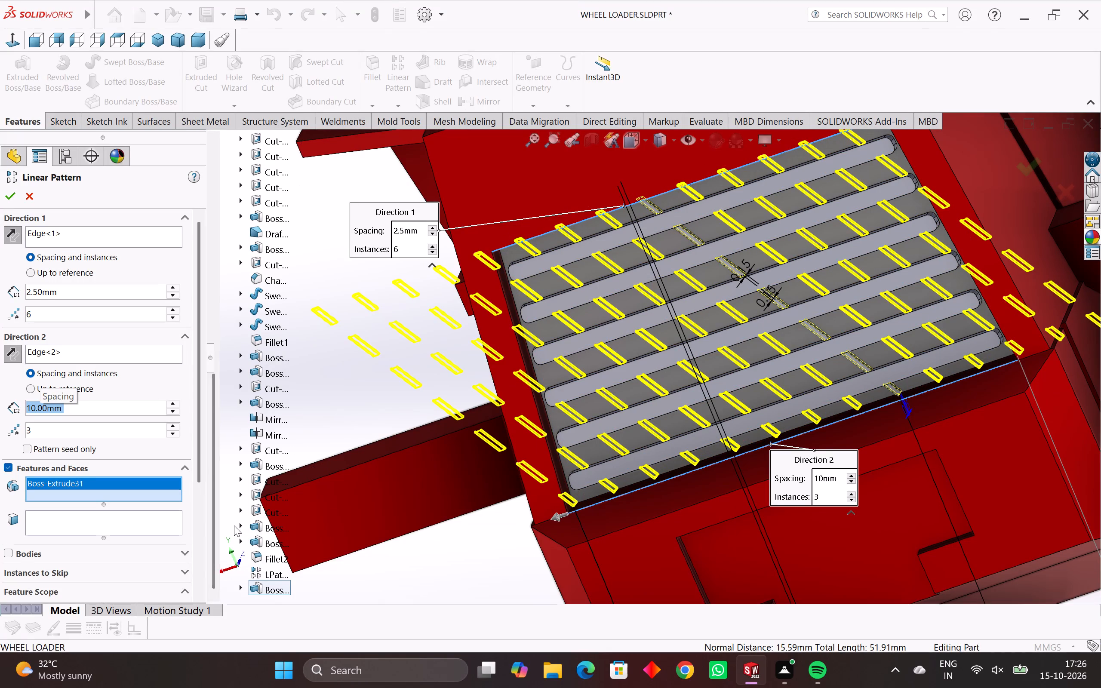
scroll(239, 531, "down", 2)
scroll(655, 568, "down", 4)
middle_click_drag(664, 514, 659, 514)
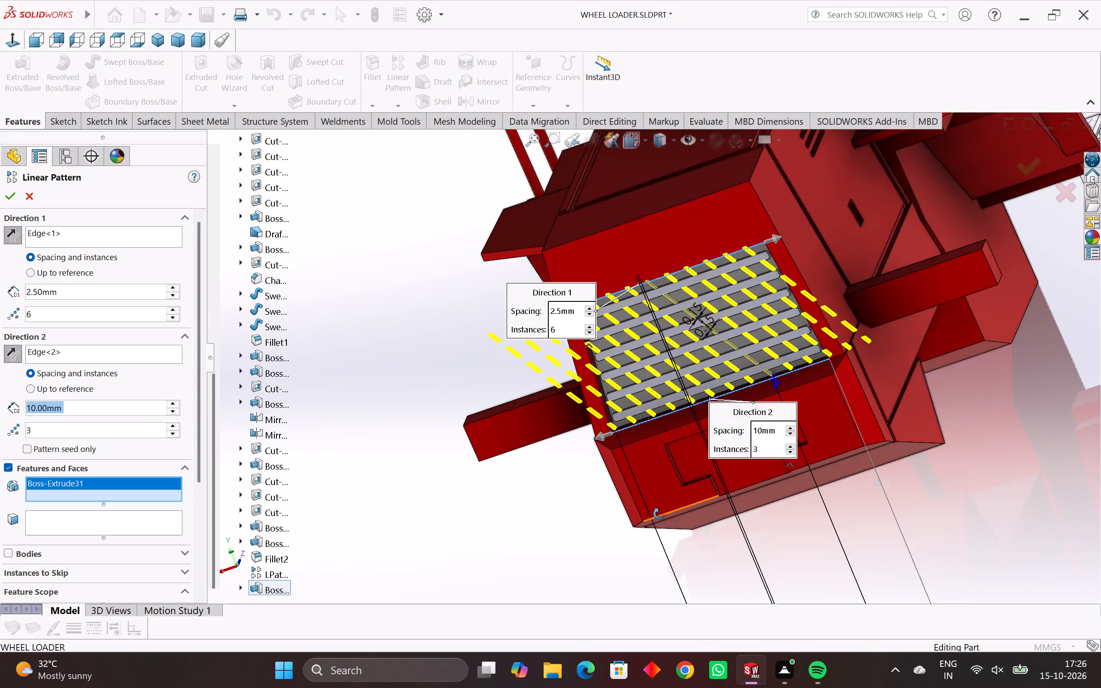
middle_click_drag(659, 514, 673, 519)
scroll(627, 445, "up", 3)
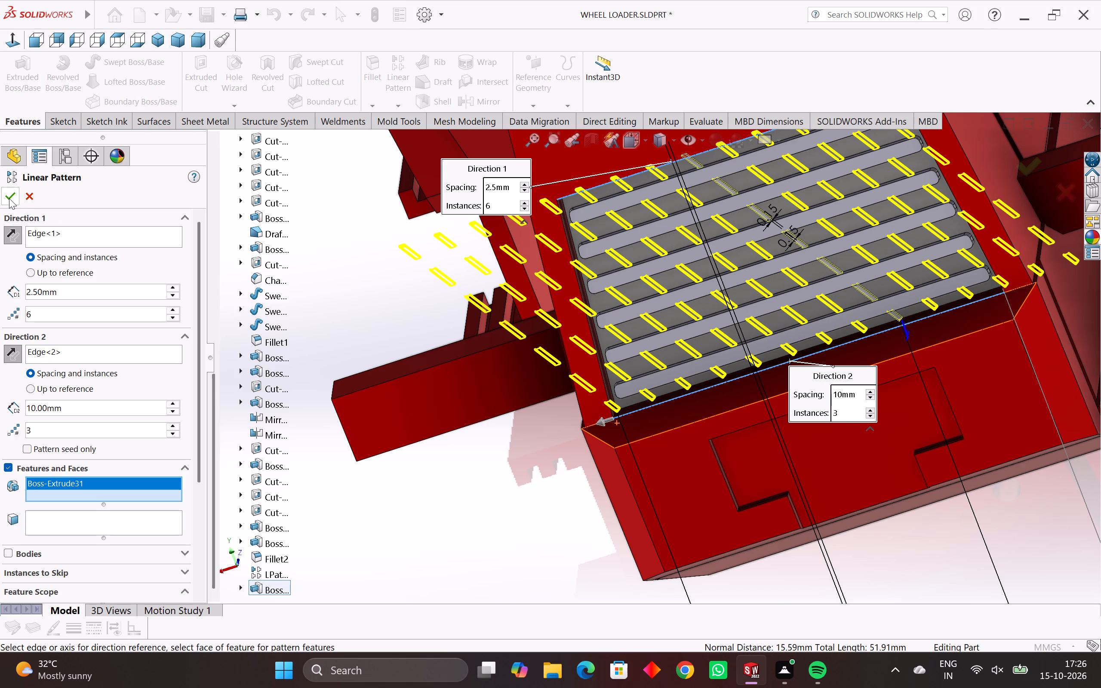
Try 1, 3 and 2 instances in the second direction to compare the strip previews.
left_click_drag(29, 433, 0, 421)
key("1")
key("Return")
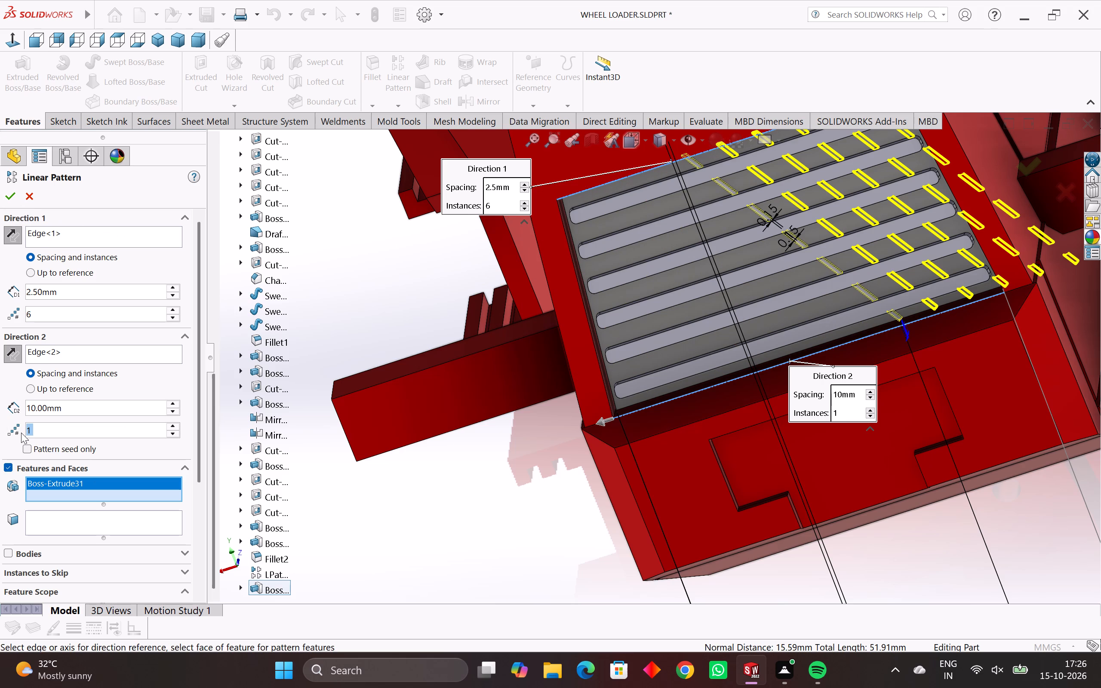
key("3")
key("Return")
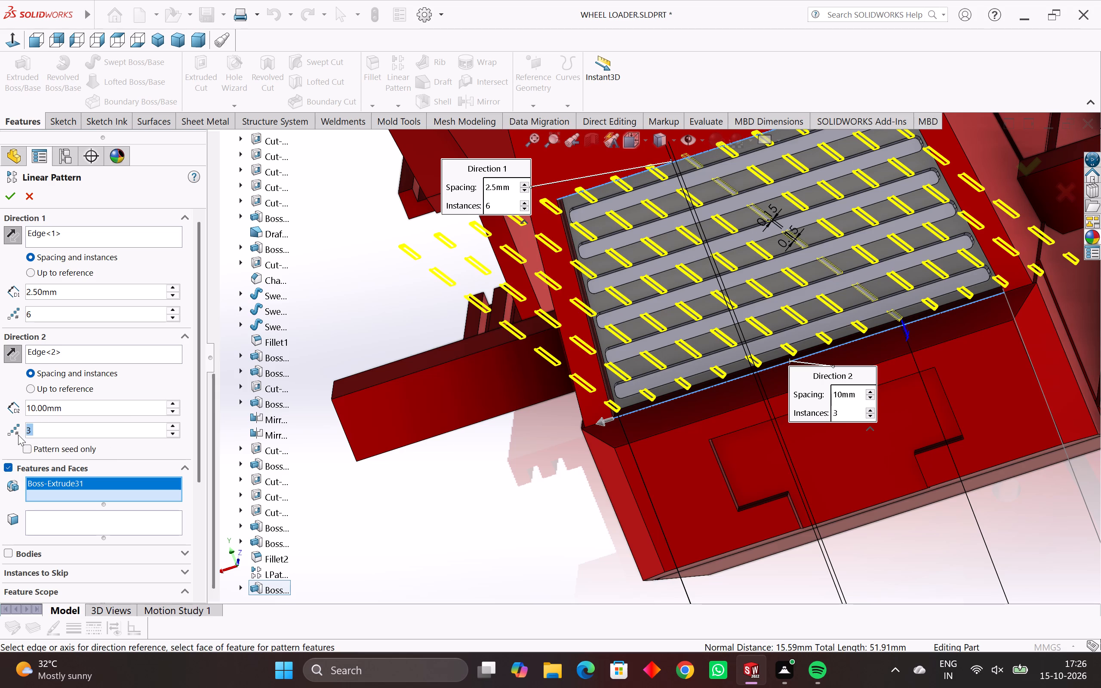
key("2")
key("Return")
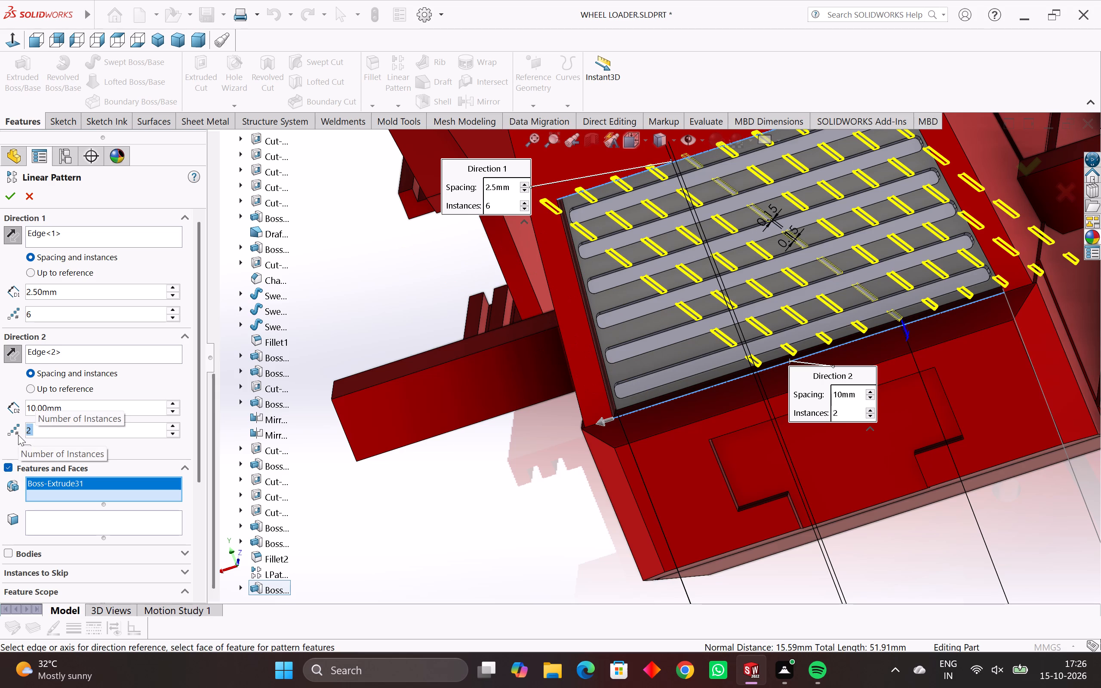
Set the second direction to 3 instances and create the linear pattern of diagonal strips.
key("3")
key("Return")
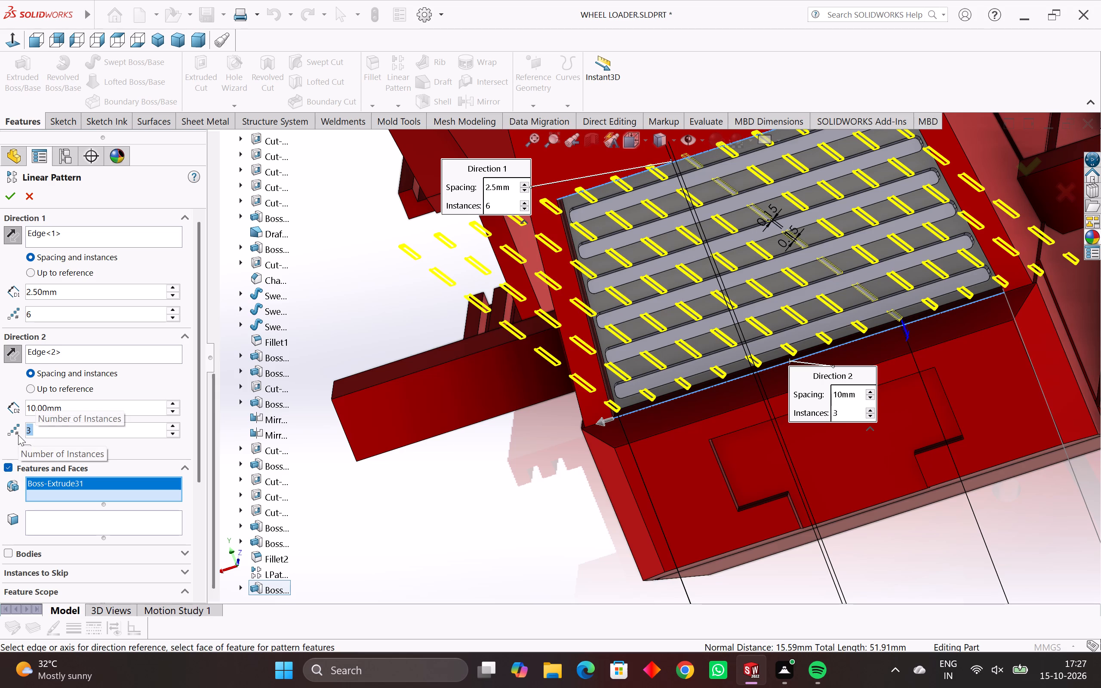
left_click(8, 197)
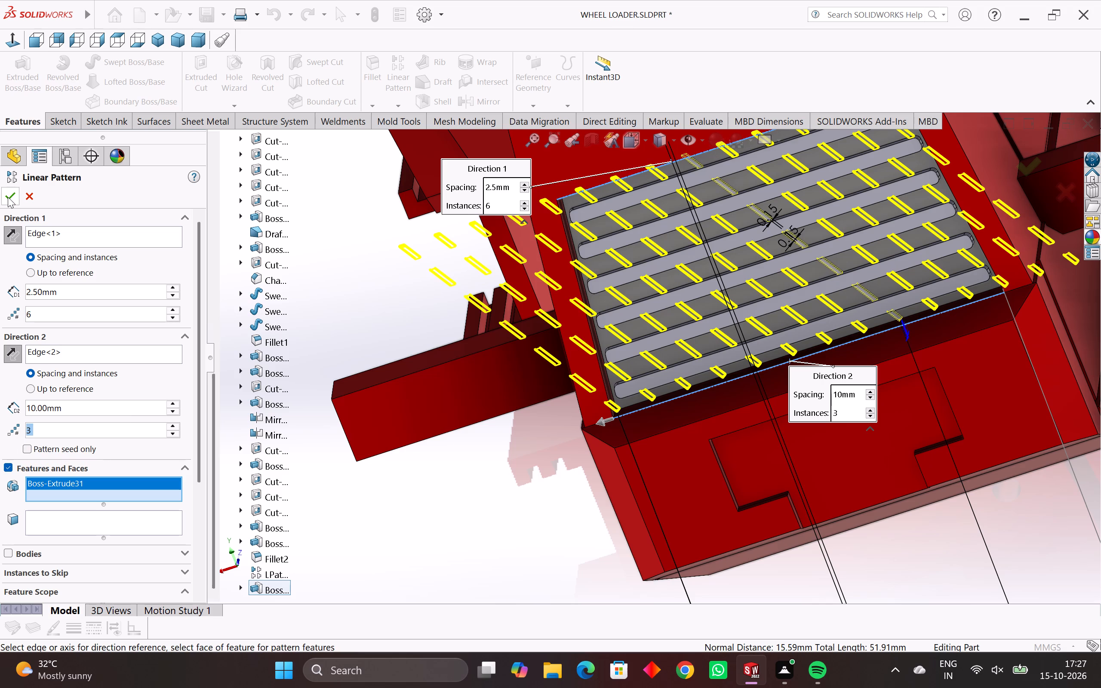
Finish creating the two-direction linear pattern of diagonal strips across the grille.
left_click(671, 338)
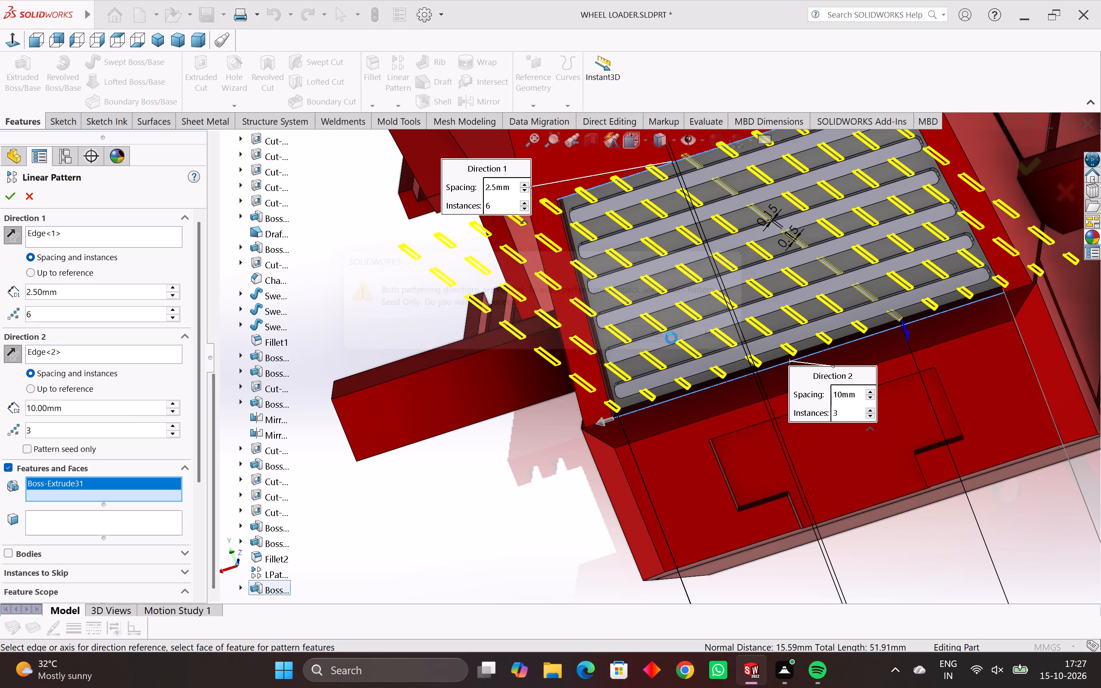
scroll(671, 338, "down", 1)
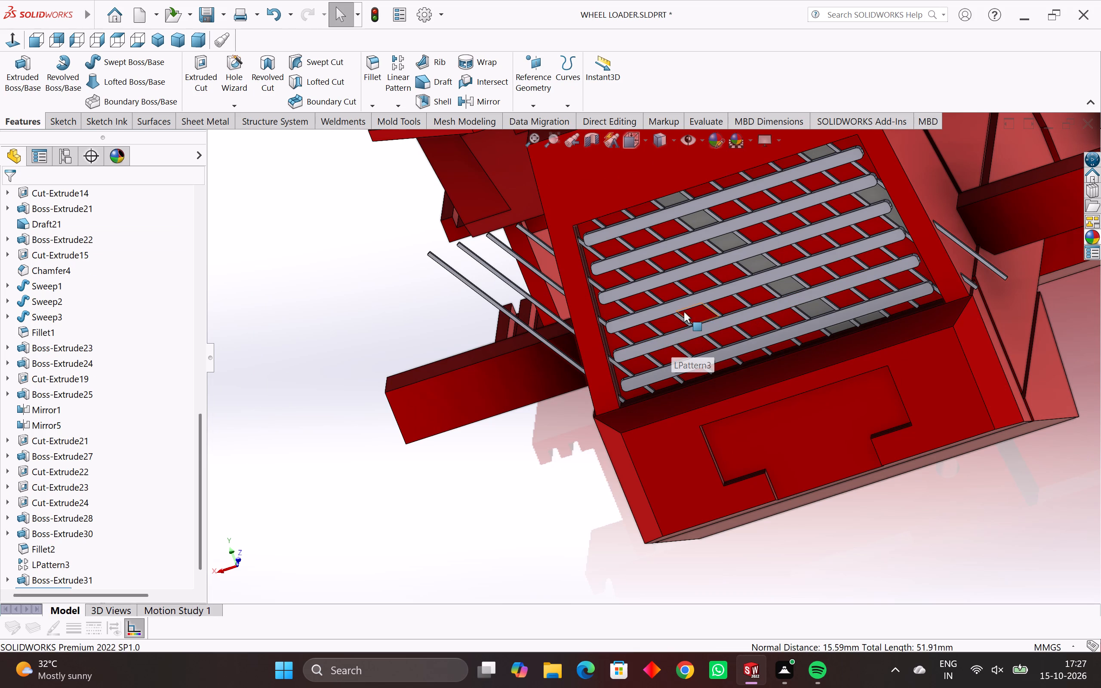
Edit the face colour of one red grille cell in light grey and add the neighbouring cells of the same row between the bars.
scroll(663, 344, "up", 6)
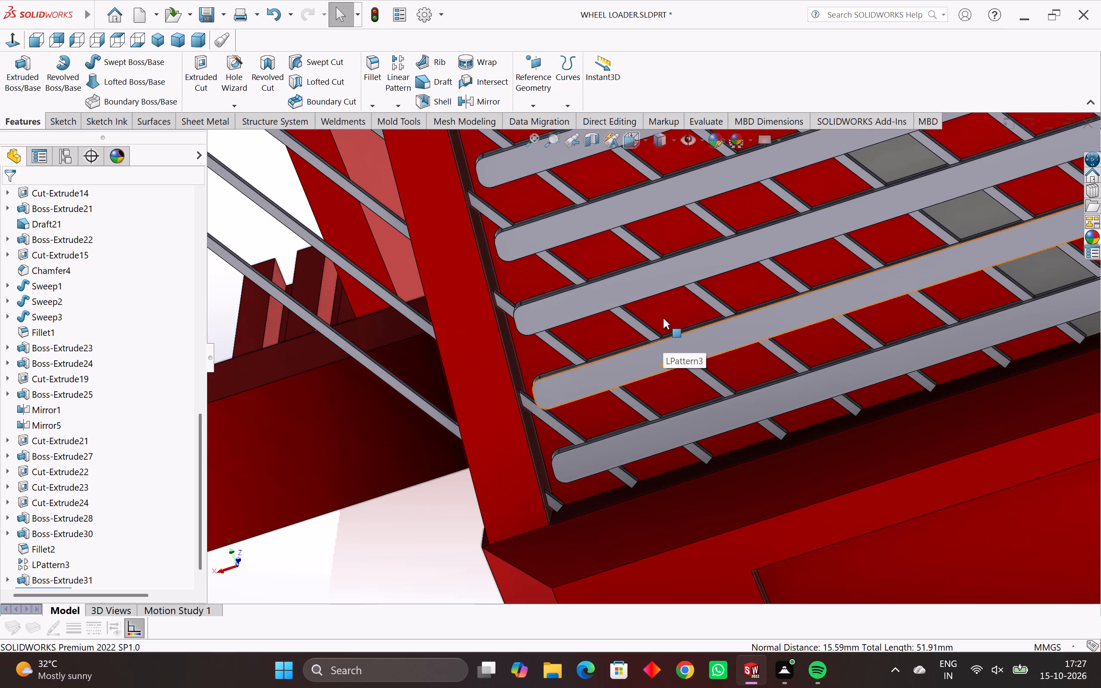
right_click(678, 305)
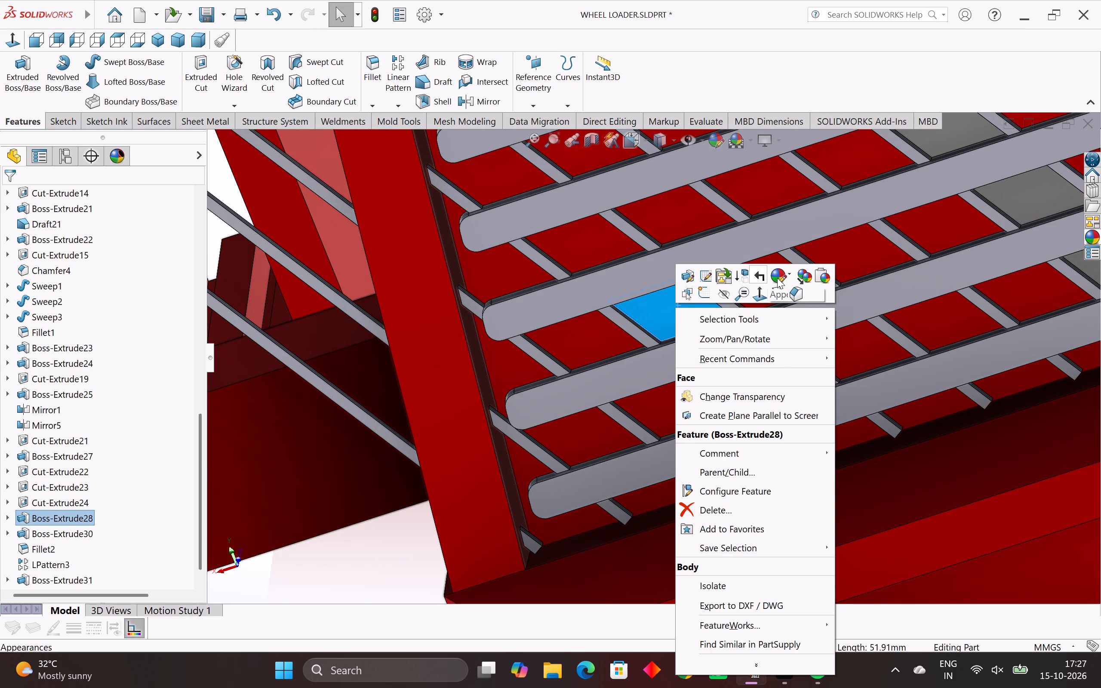
left_click(777, 278)
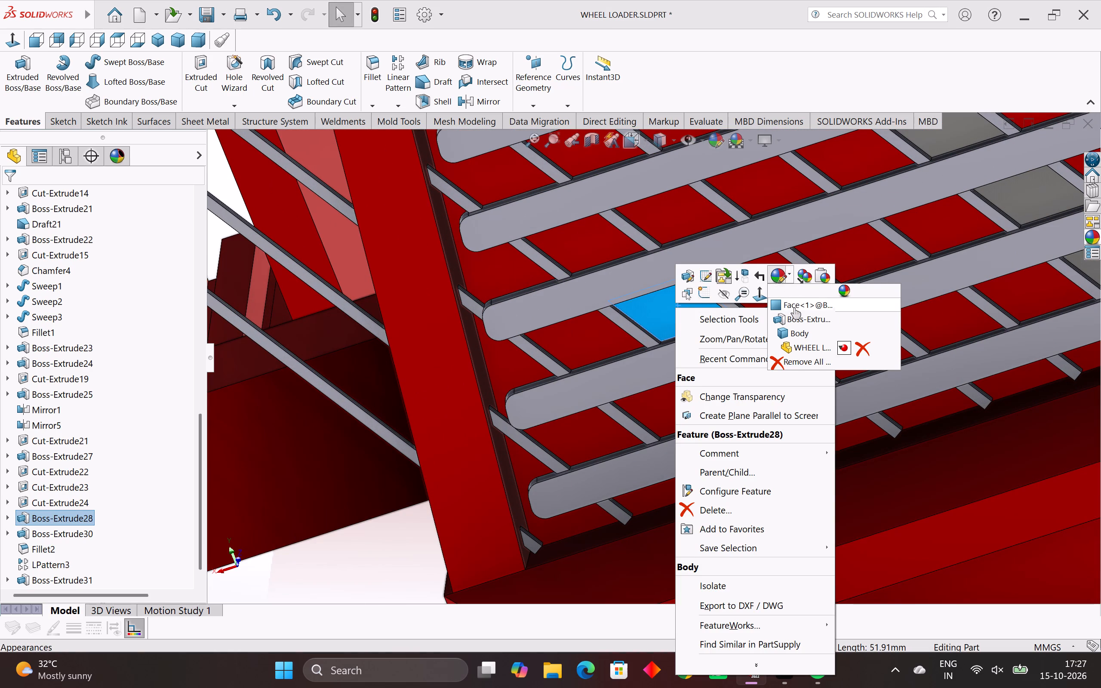
left_click(794, 308)
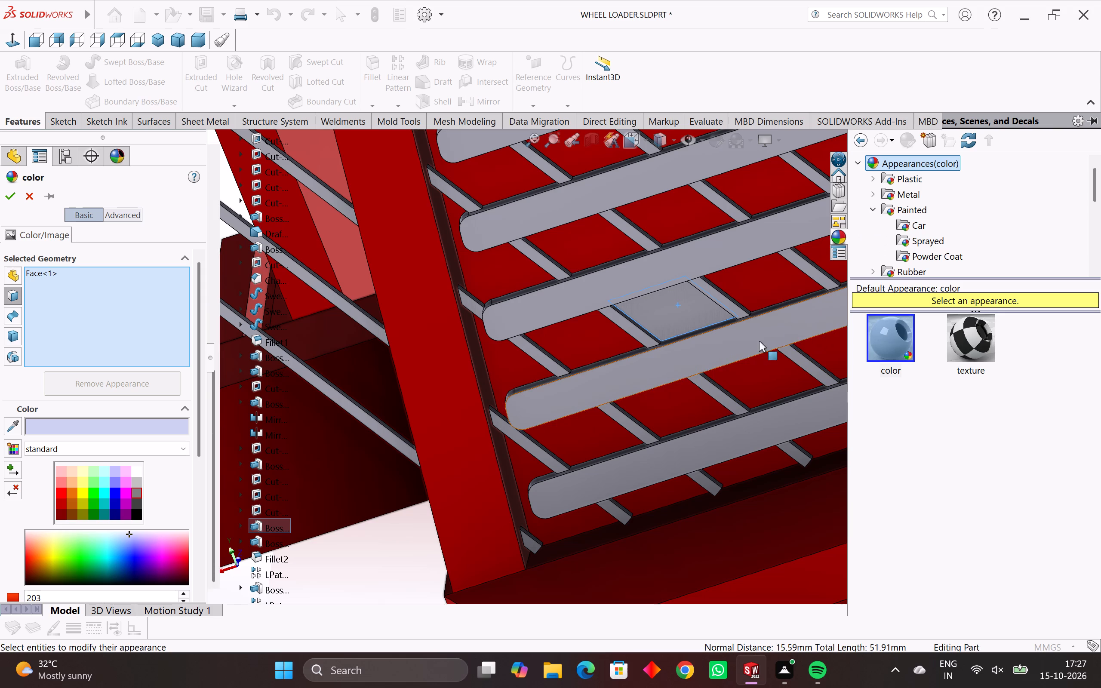
left_click(778, 279)
left_click(858, 242)
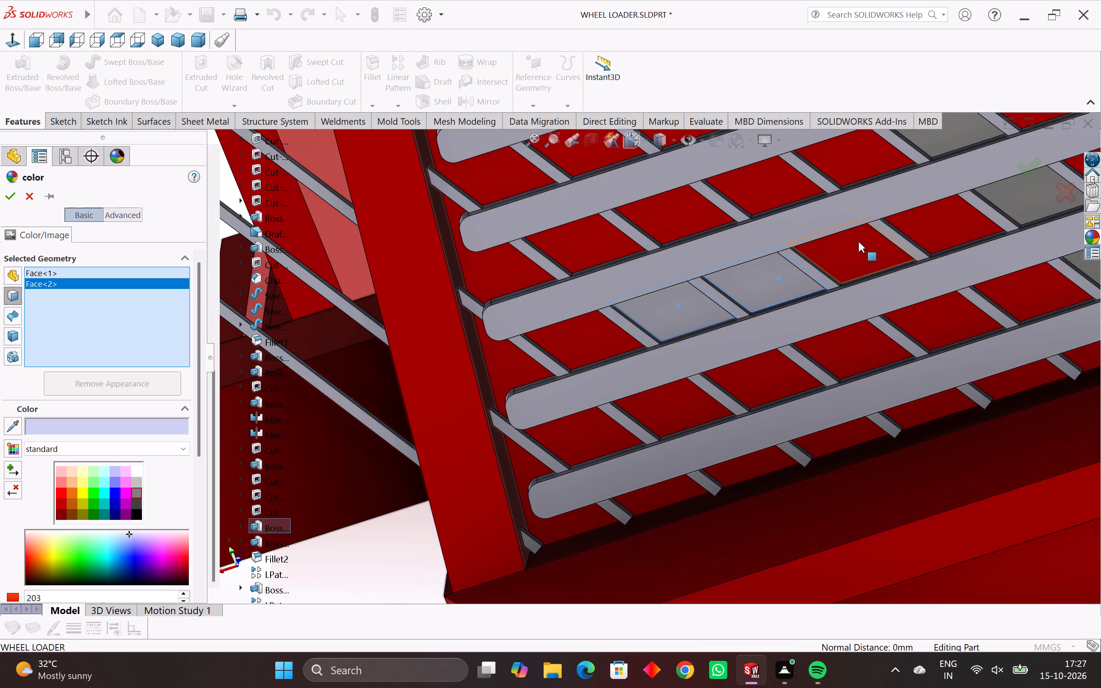
left_click(928, 233)
scroll(828, 389, "down", 2)
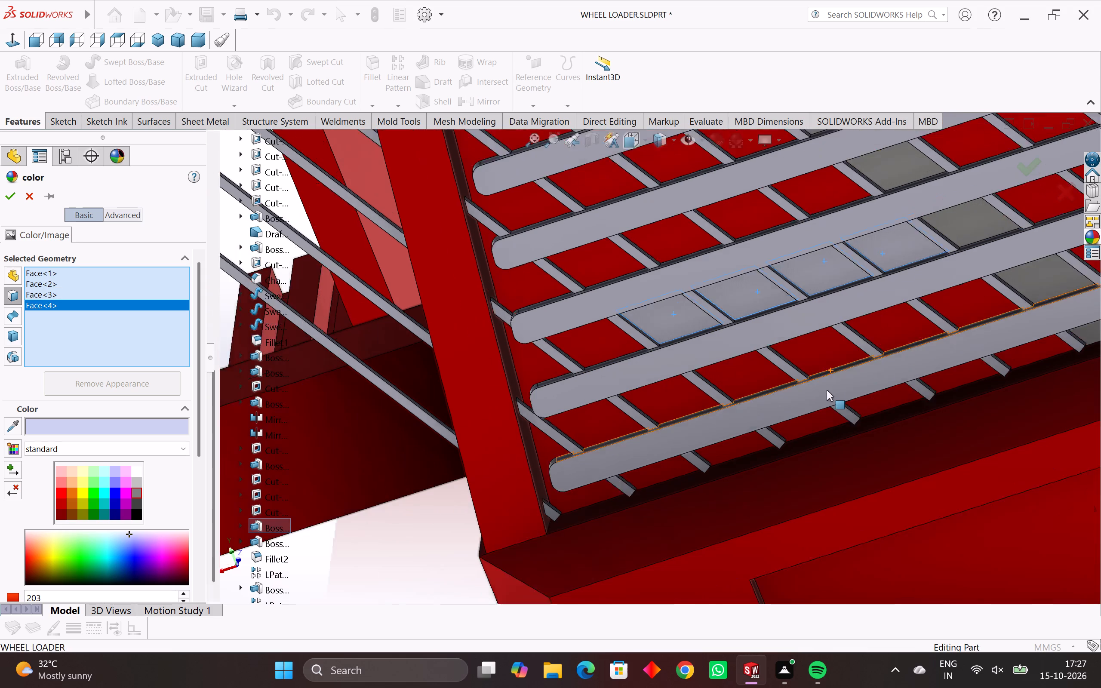
scroll(827, 390, "down", 1)
scroll(773, 356, "down", 3)
left_click(800, 289)
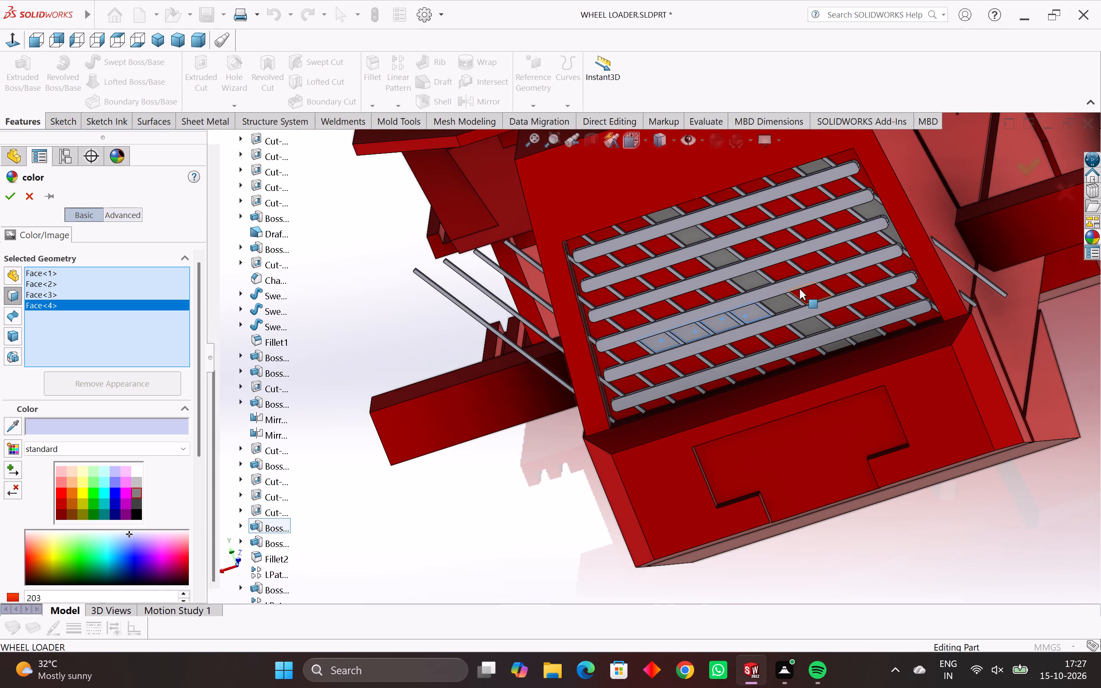
left_click(781, 303)
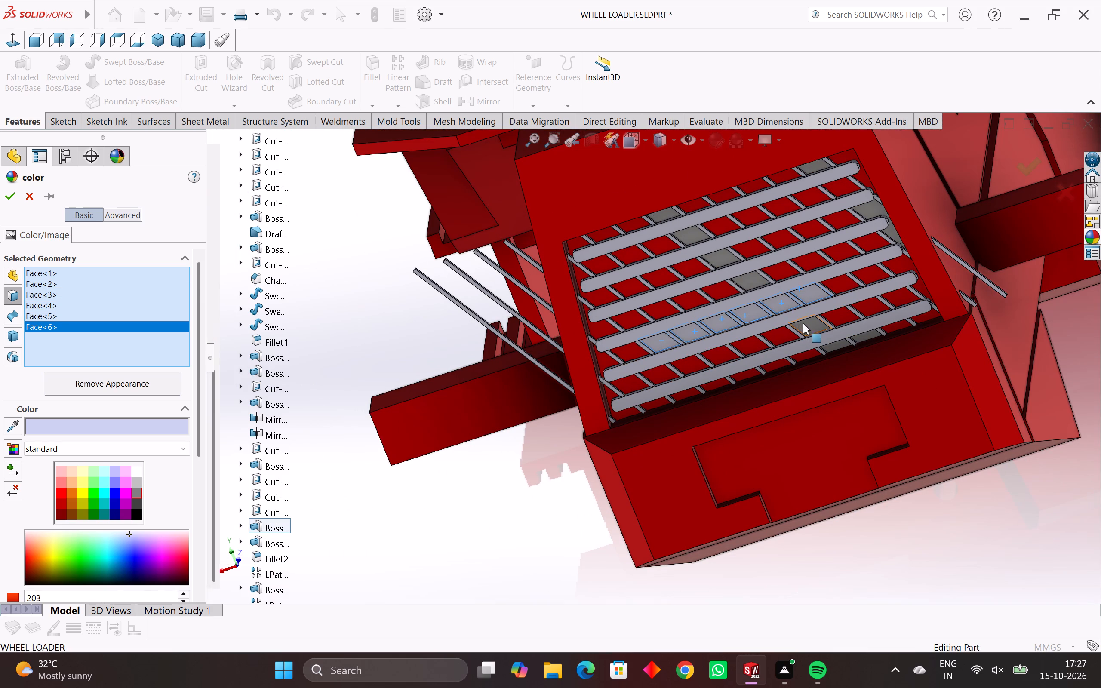
Add red cells from the row below and from the grille's lower edge to the light-grey face colour selection.
left_click(803, 323)
left_click(834, 347)
scroll(810, 355, "up", 4)
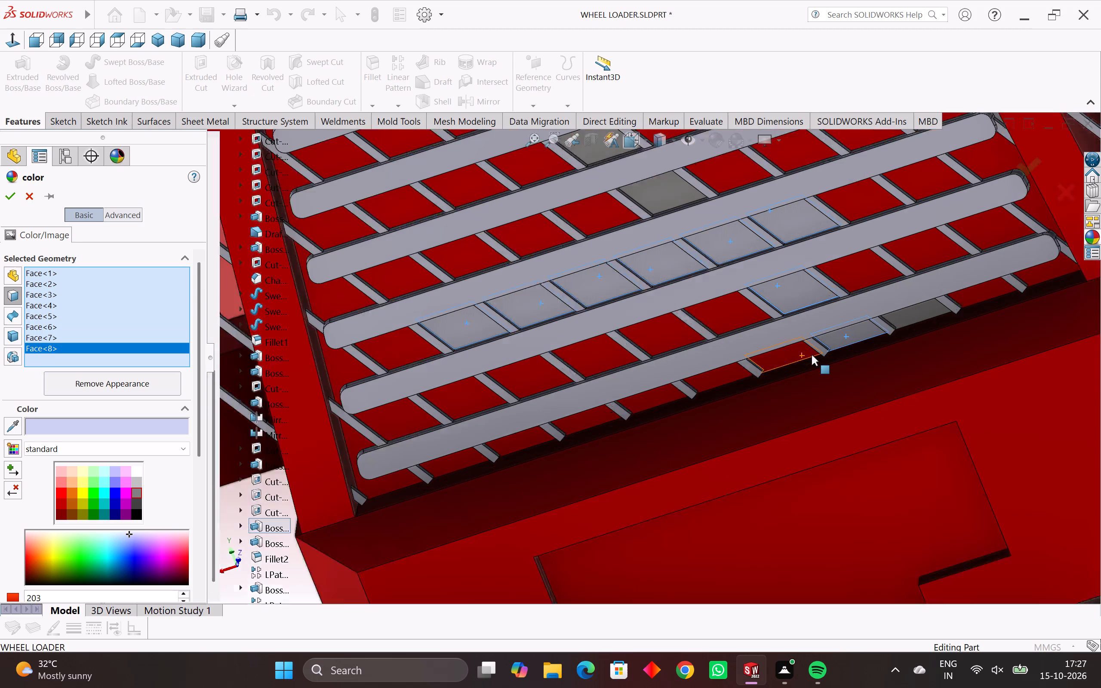
left_click(791, 351)
left_click(707, 382)
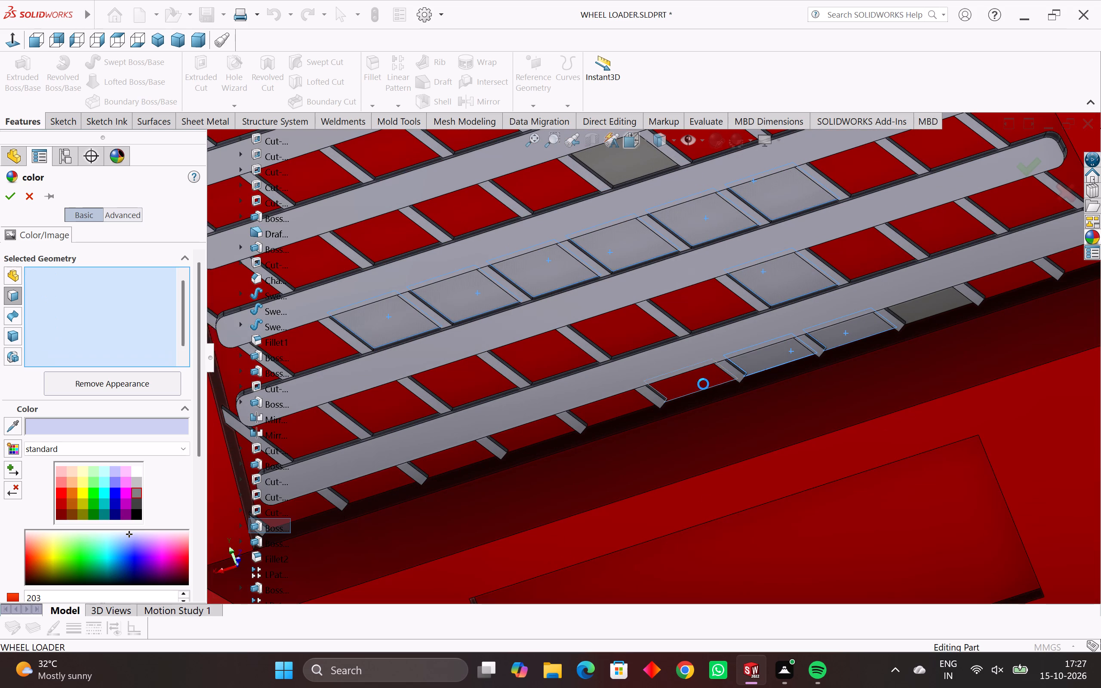
left_click(615, 402)
left_click(558, 364)
left_click(608, 346)
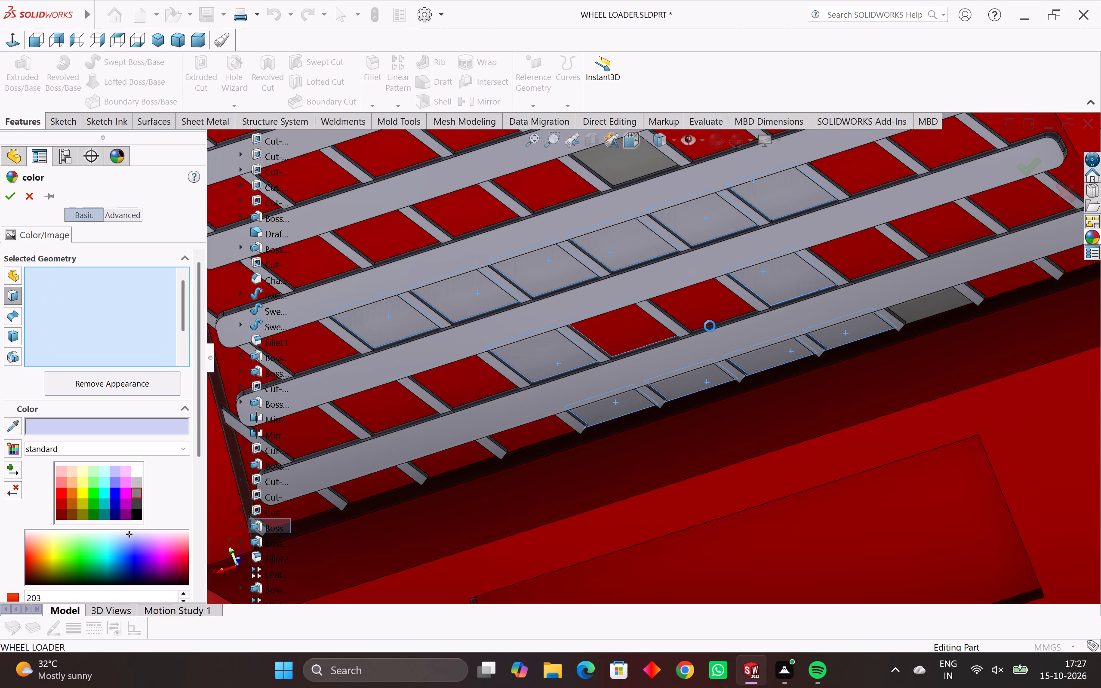
left_click(714, 314)
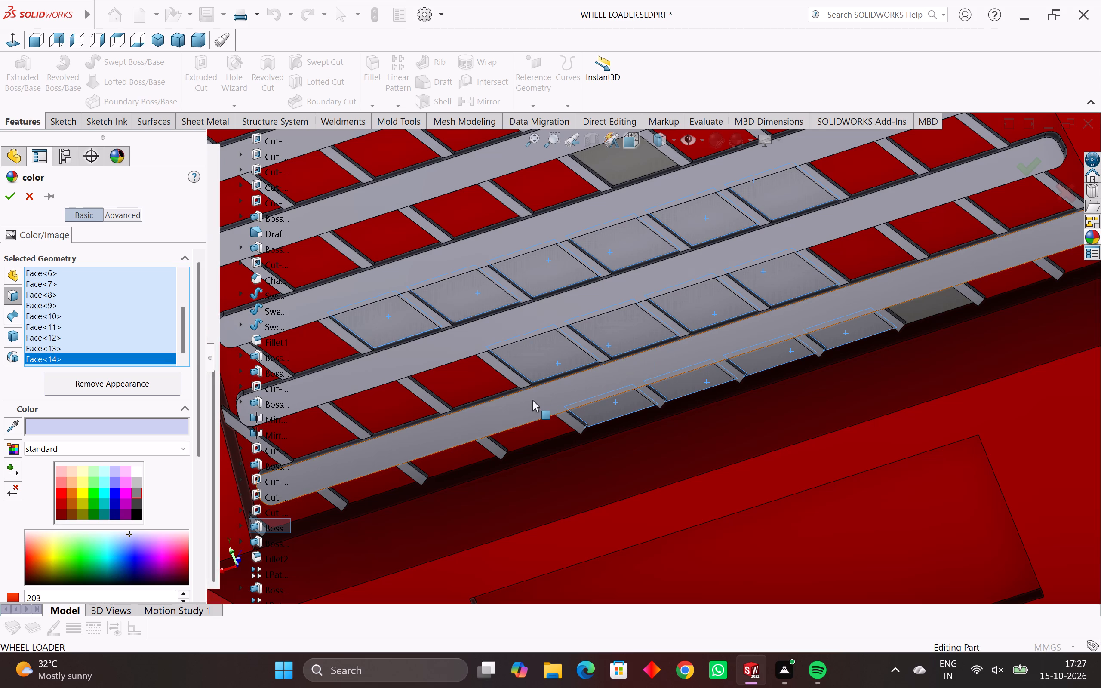
Add the remaining cells at the left end of the grille's lower rows to the light-grey face colour selection.
scroll(530, 401, "down", 2)
left_click(510, 378)
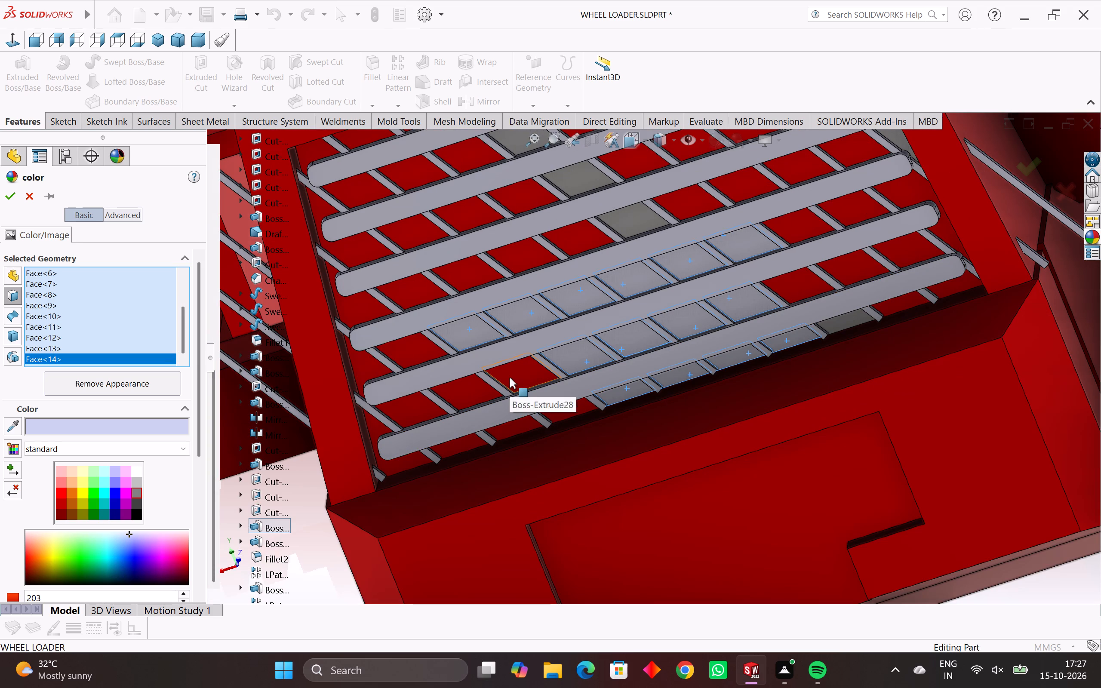
left_click(466, 388)
left_click(406, 419)
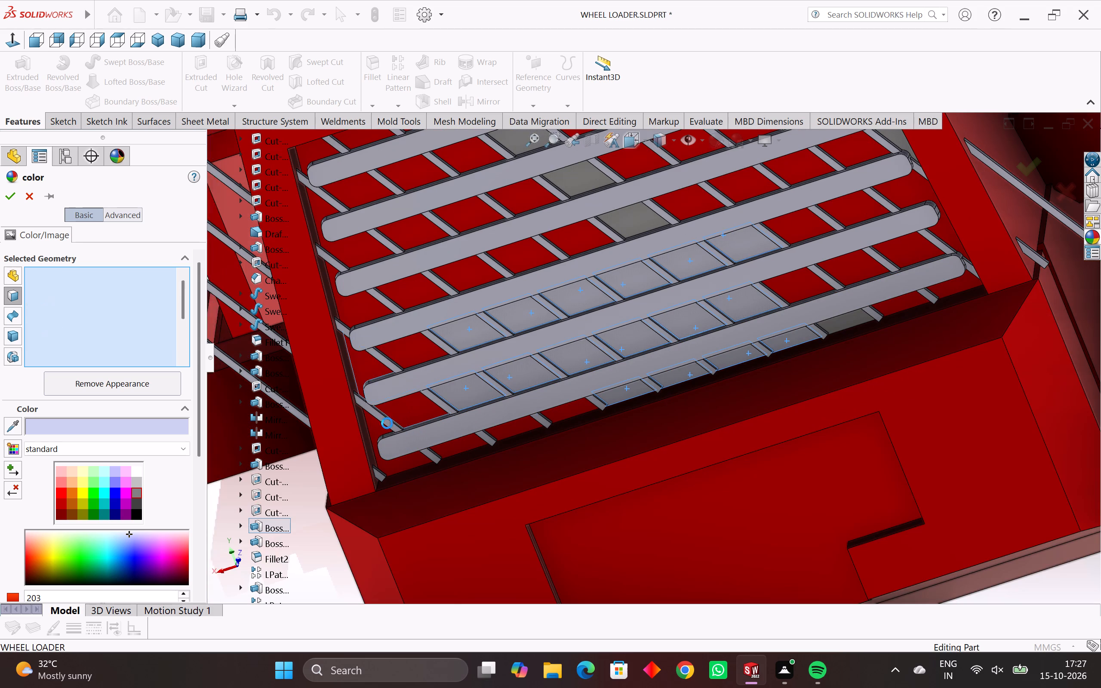
left_click(372, 430)
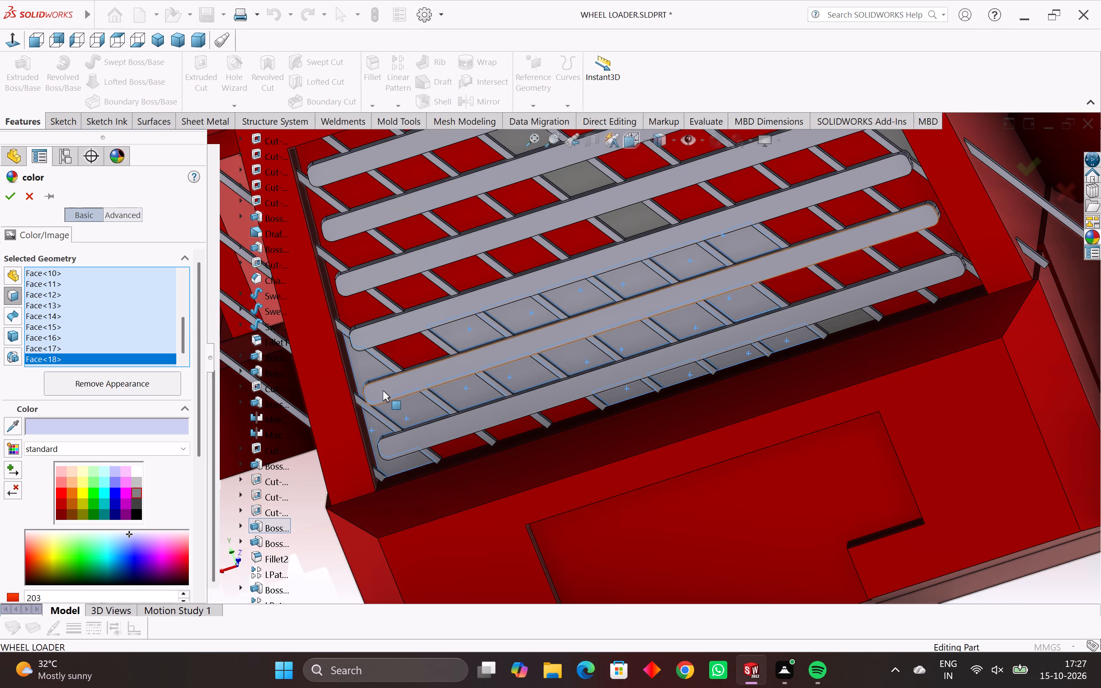
left_click(407, 355)
left_click(368, 316)
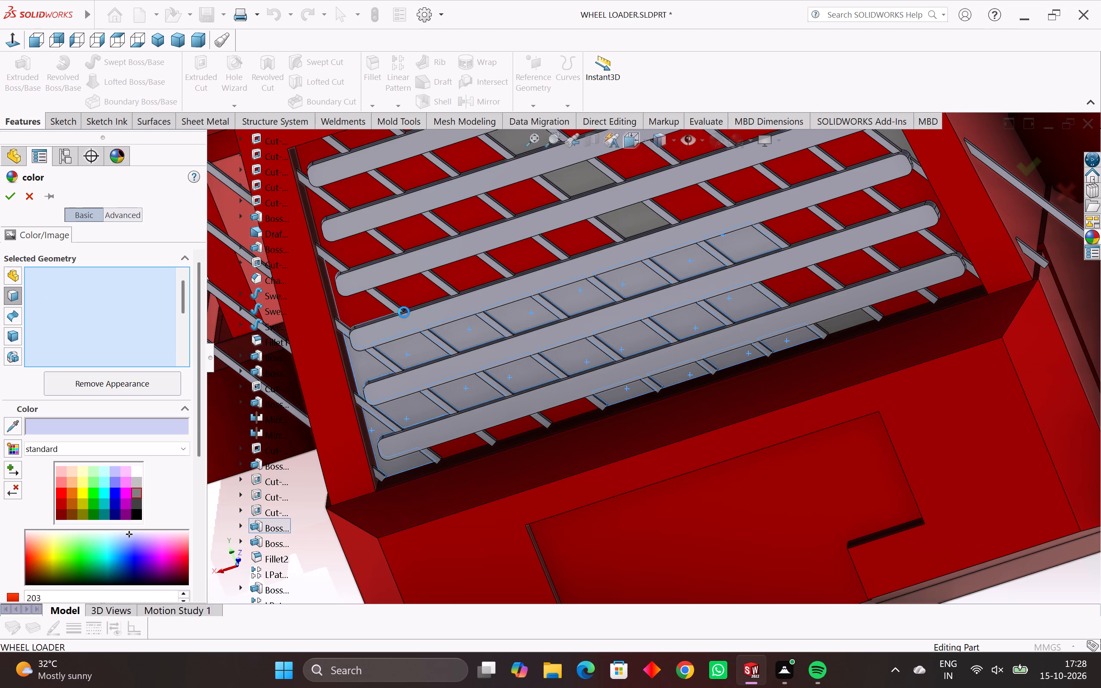
Add the left-hand cells of the middle row and the remaining left-hand cells along the grille's lower edge to the light-grey selection.
left_click(406, 302)
left_click(463, 280)
left_click(525, 259)
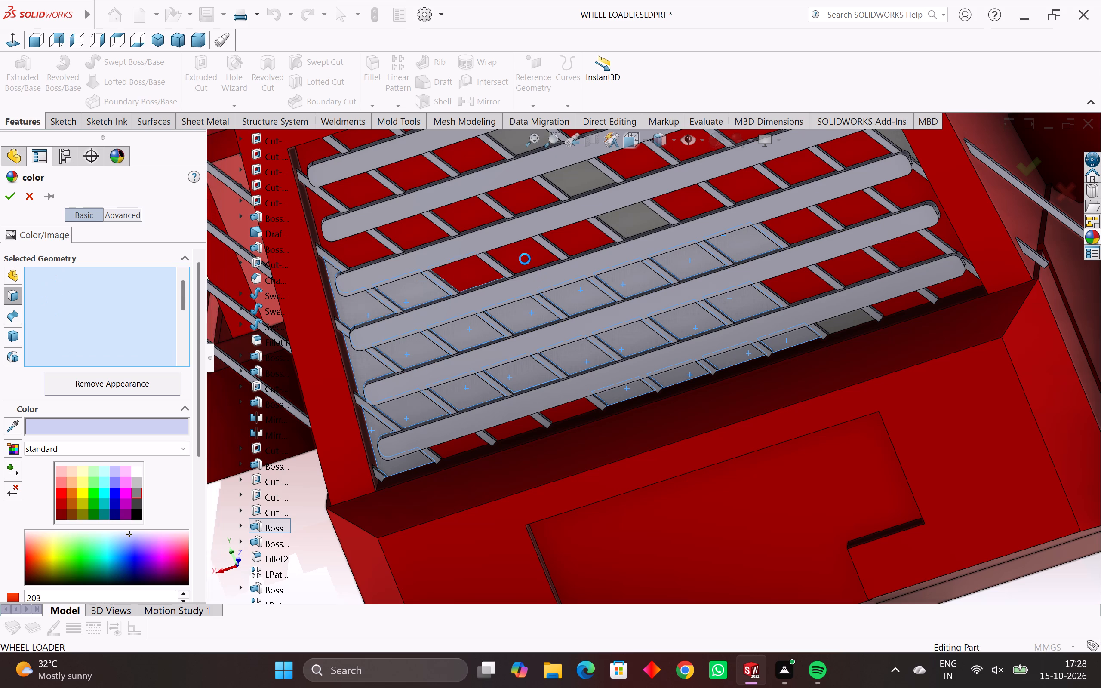
left_click(567, 246)
left_click(538, 266)
left_click(578, 403)
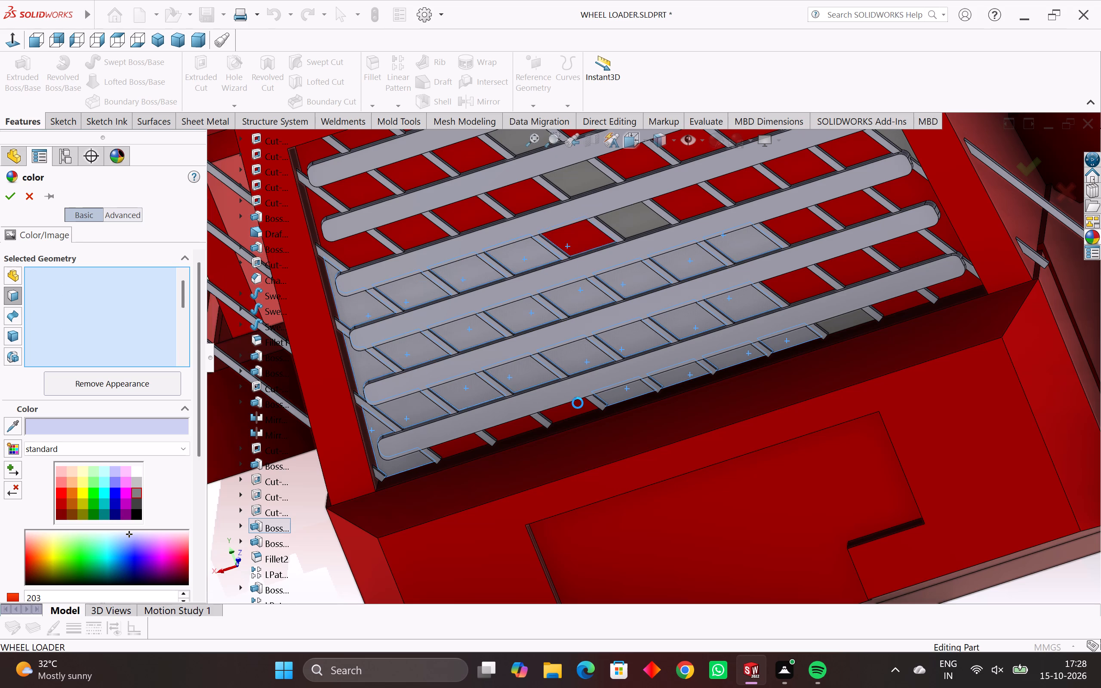
left_click(572, 411)
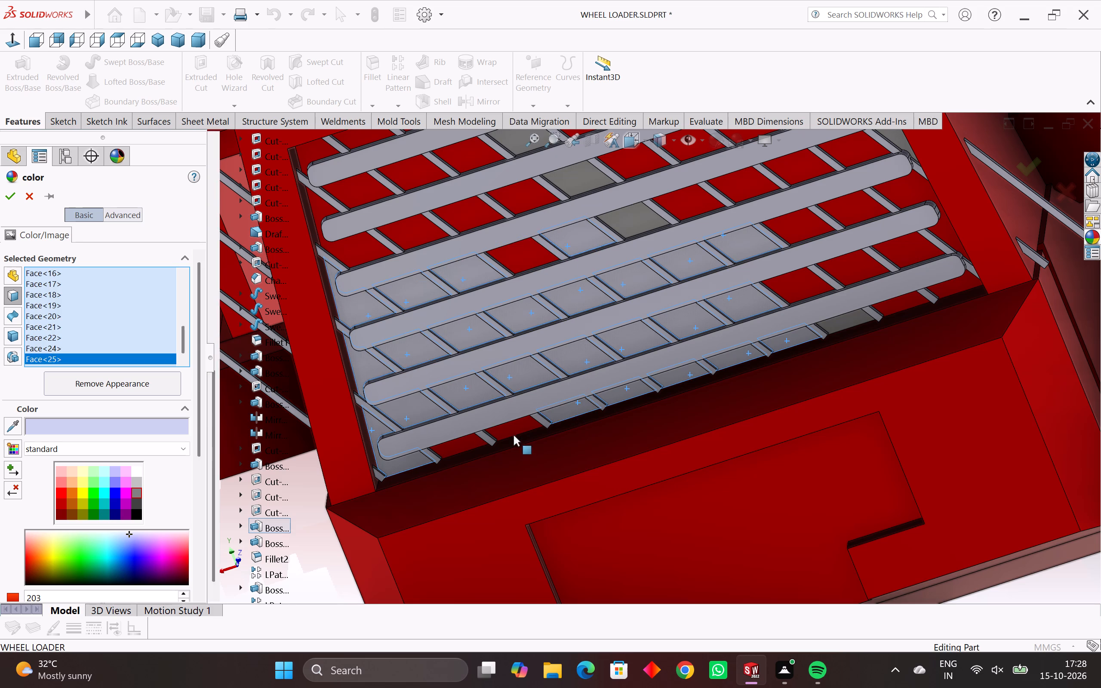
left_click(514, 432)
left_click(468, 445)
left_click(570, 412)
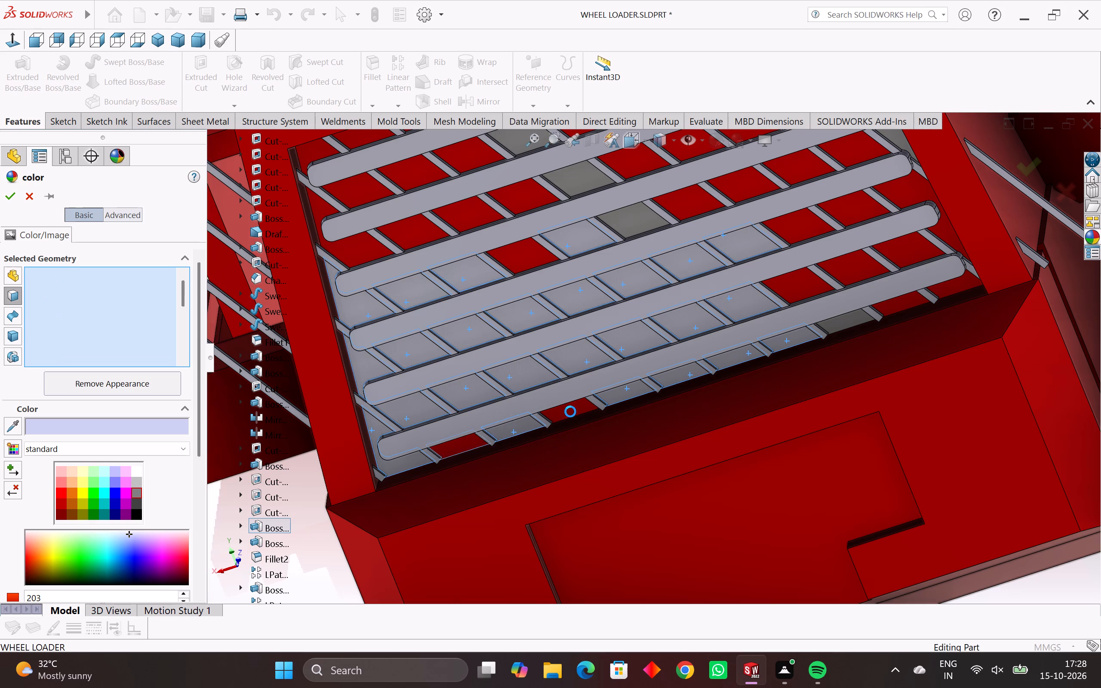
left_click(534, 260)
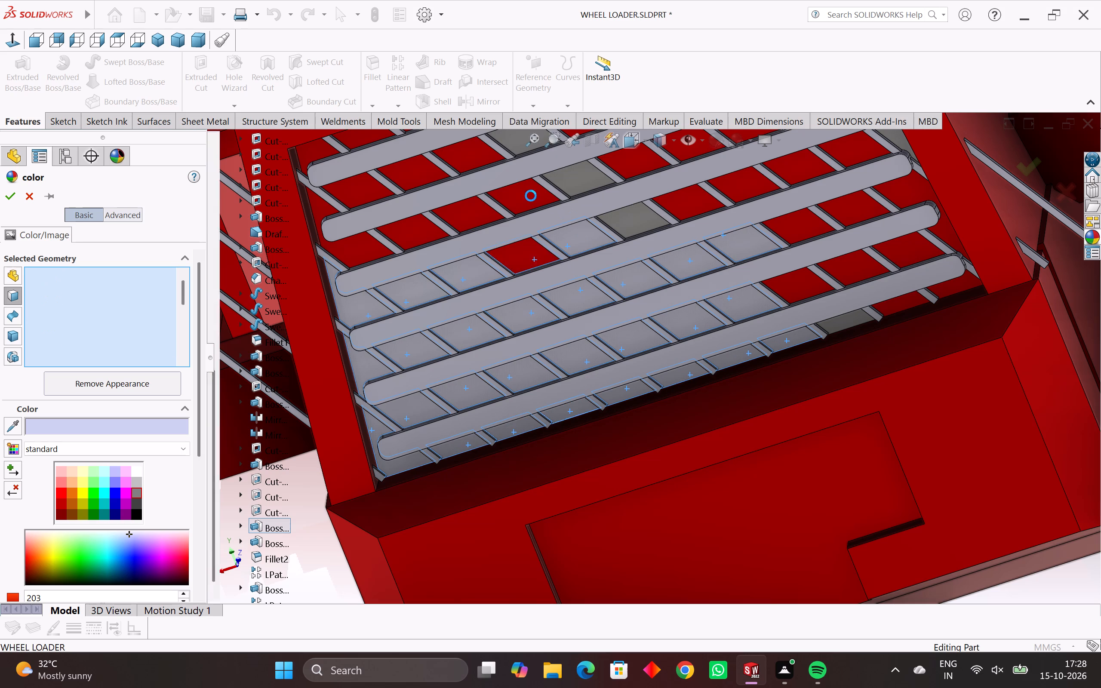
Add the left-hand red cells of the two rows between the upper three bars to the light-grey face colour selection.
left_click(531, 196)
left_click(467, 216)
left_click(406, 240)
left_click(356, 254)
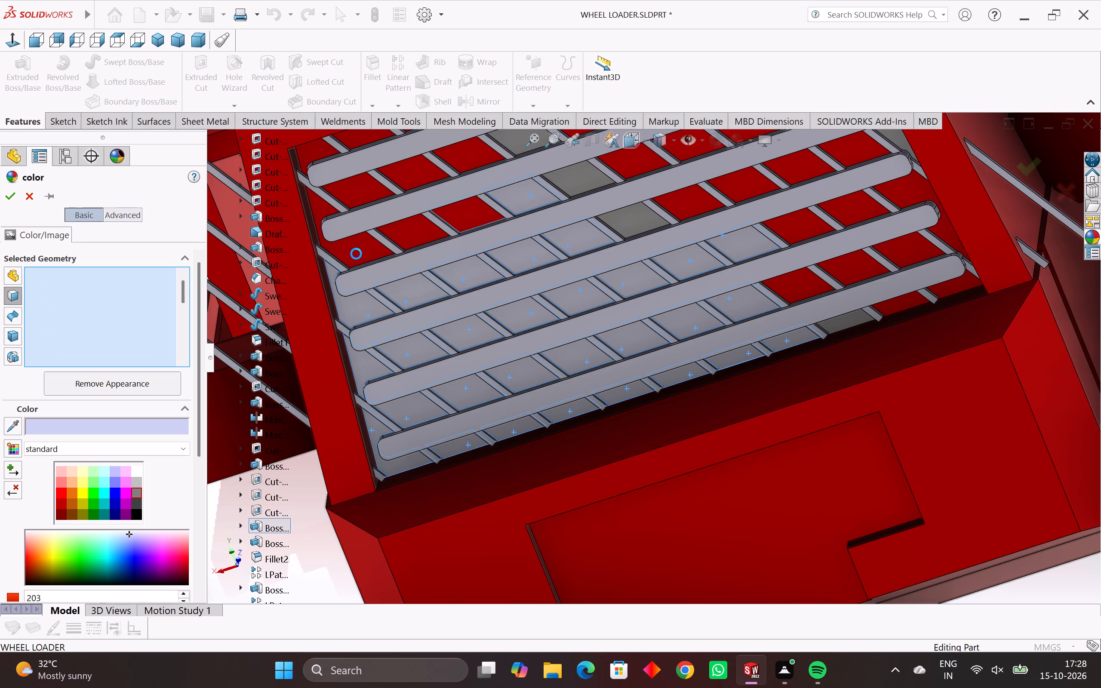
left_click(328, 215)
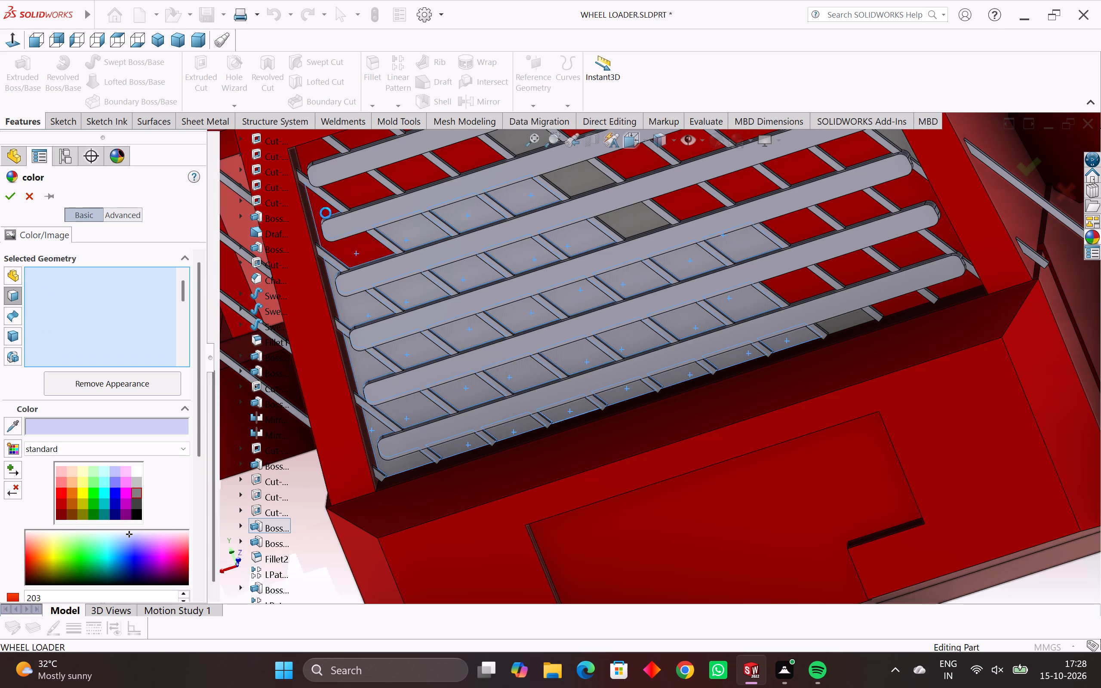
left_click(350, 197)
left_click(403, 178)
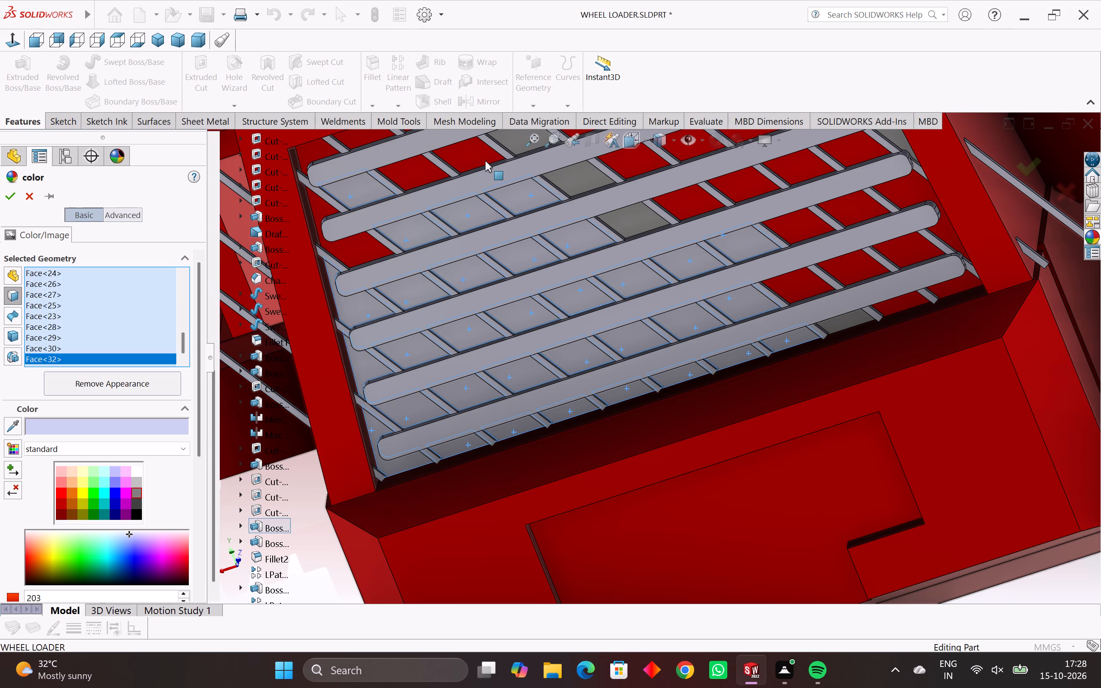
left_click(485, 161)
left_click(368, 257)
Add the red cells along the grille panel's upper edge, from its left corner to its right corner, to the light-grey selection.
scroll(351, 233, "down", 4)
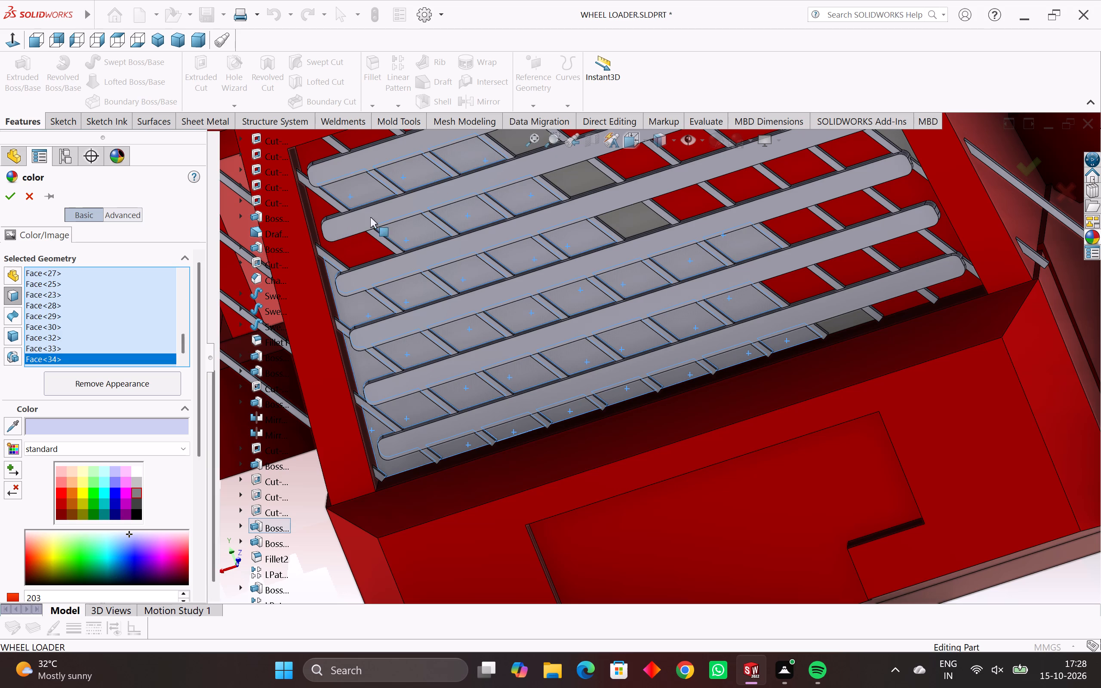
scroll(368, 204, "down", 1)
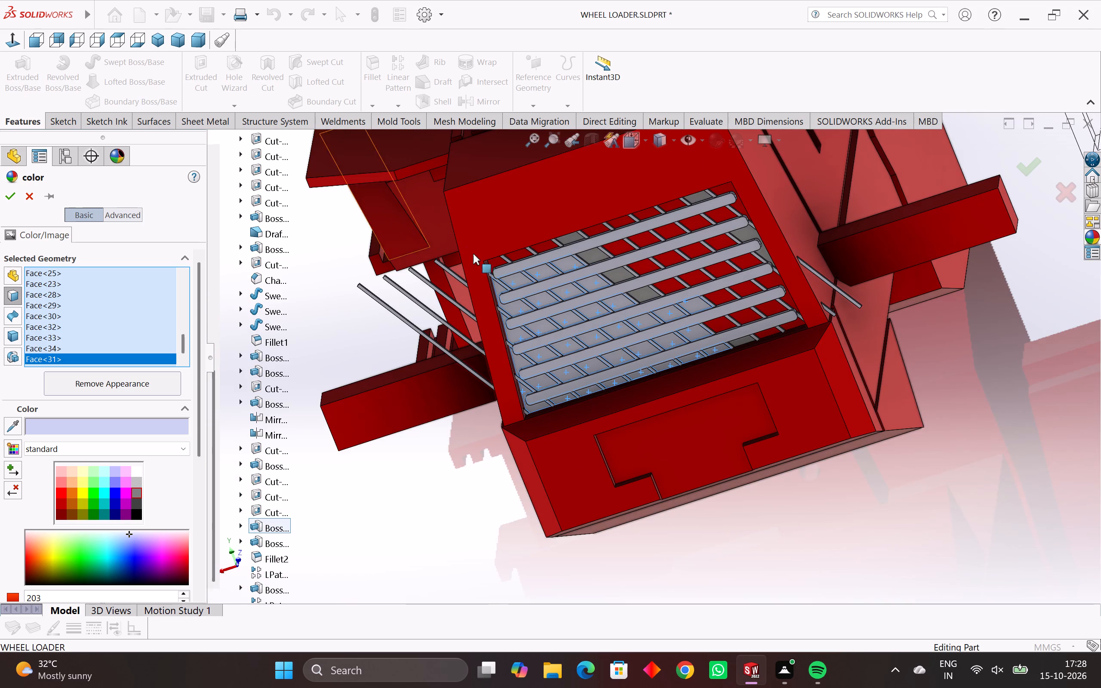
scroll(477, 257, "up", 4)
scroll(525, 290, "up", 3)
left_click(581, 284)
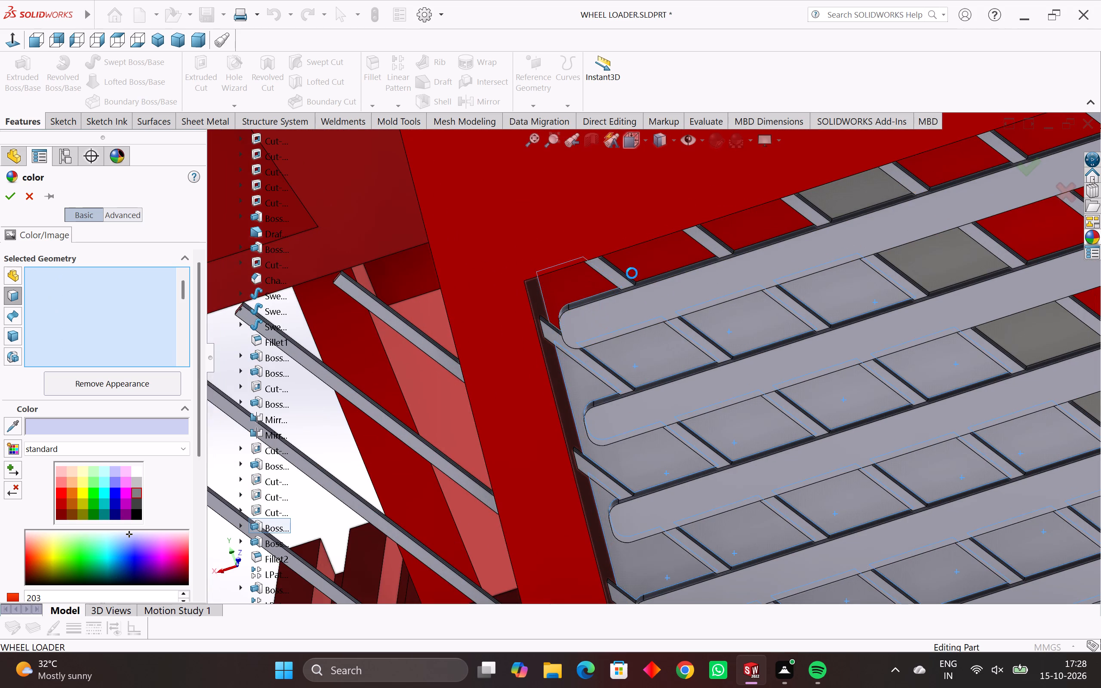
left_click(640, 270)
left_click(722, 227)
scroll(861, 254, "down", 4)
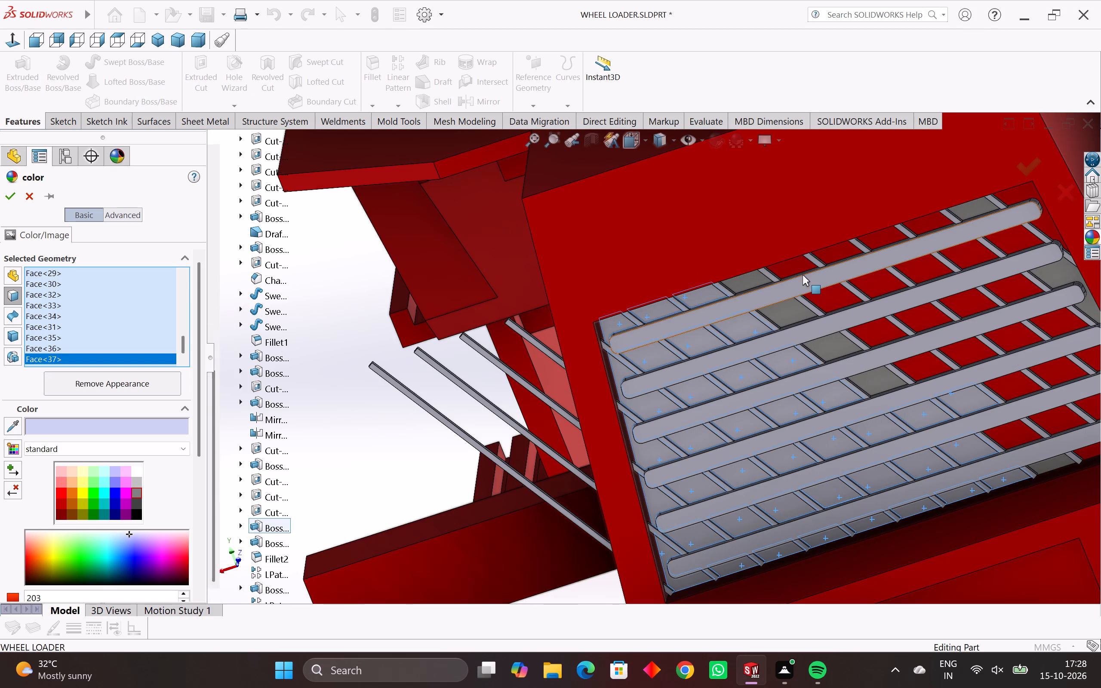
left_click(794, 266)
left_click(843, 252)
left_click(887, 241)
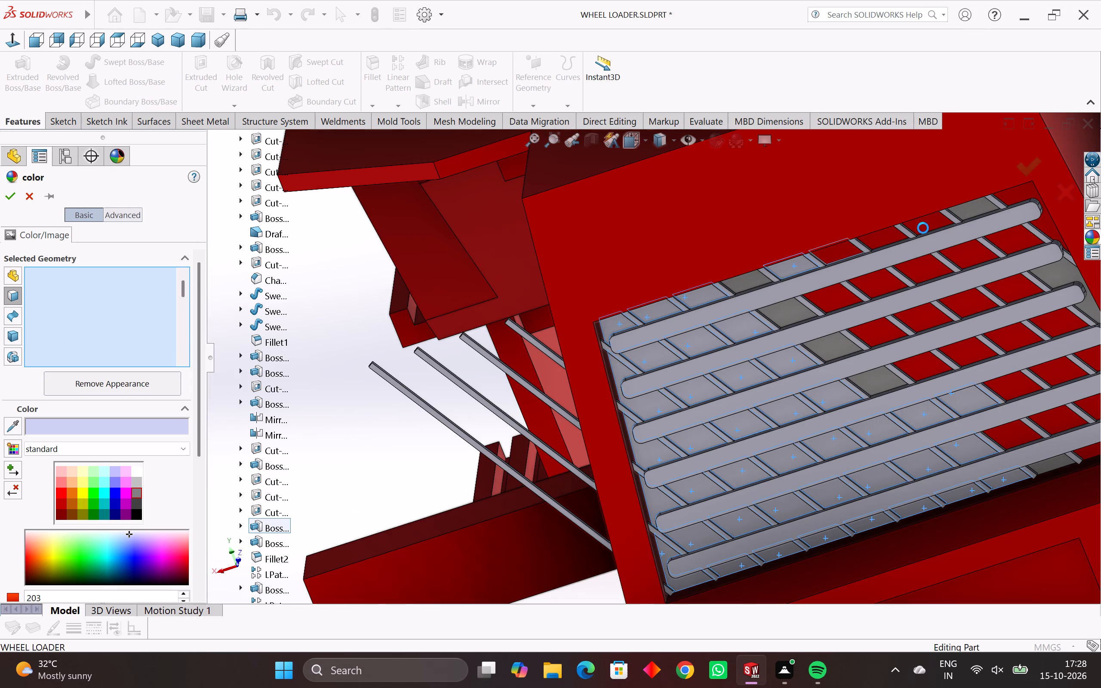
left_click(929, 224)
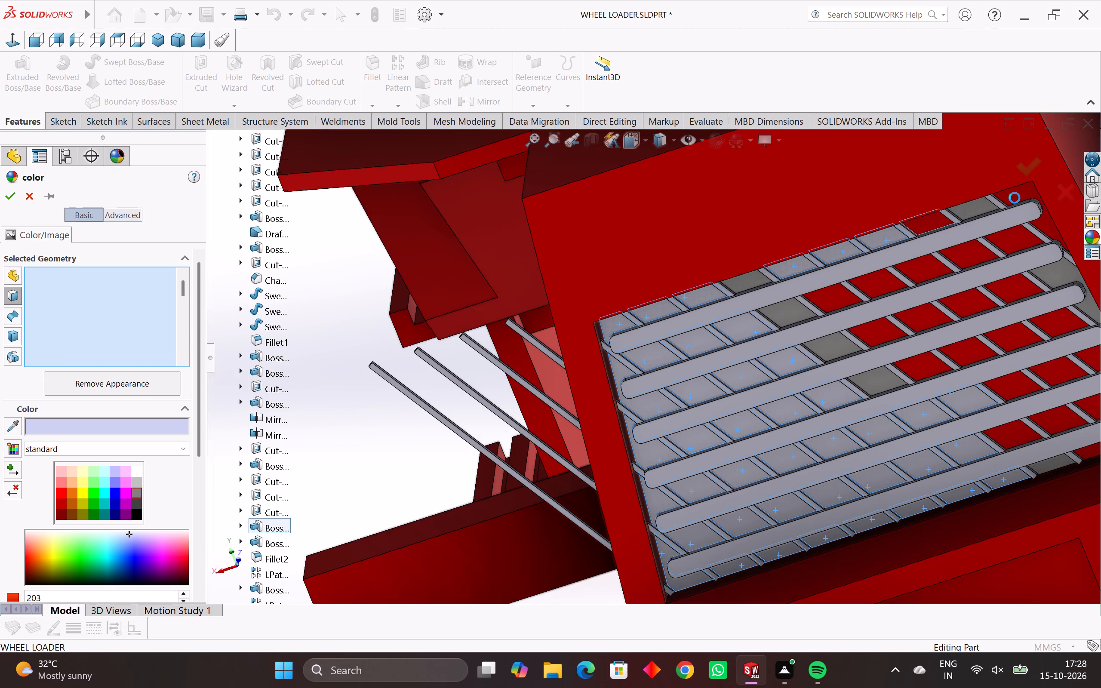
left_click(1015, 198)
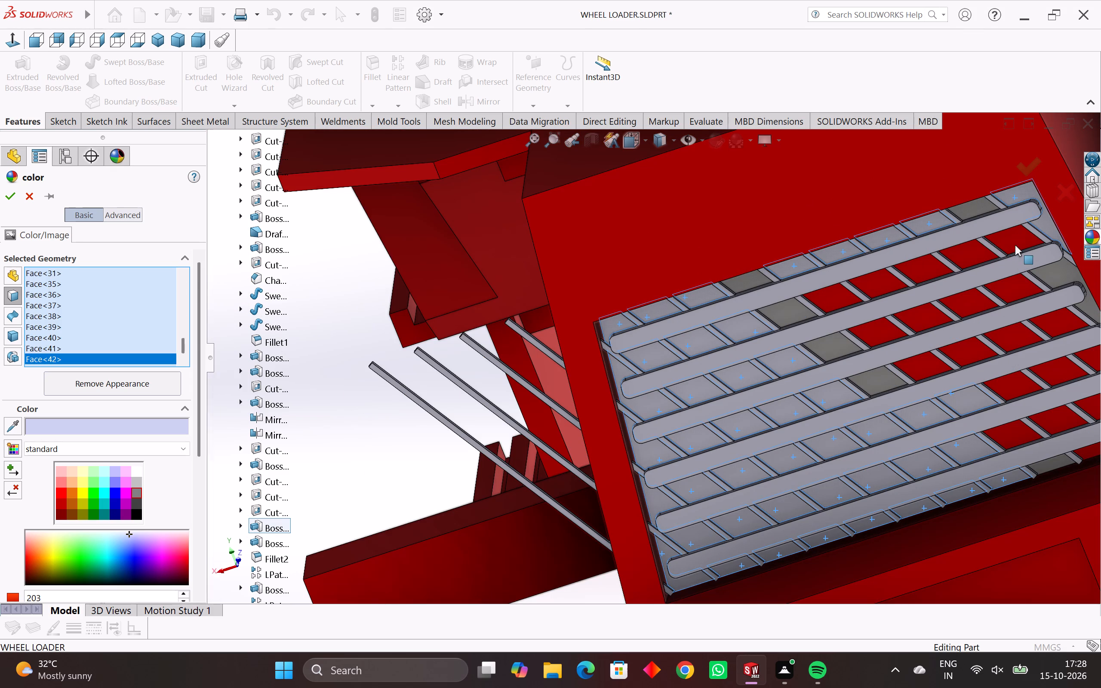
Add the remaining red cells in the two rows between the upper three bars to the light-grey face colour selection.
left_click(1015, 245)
left_click(980, 257)
left_click(927, 274)
left_click(870, 289)
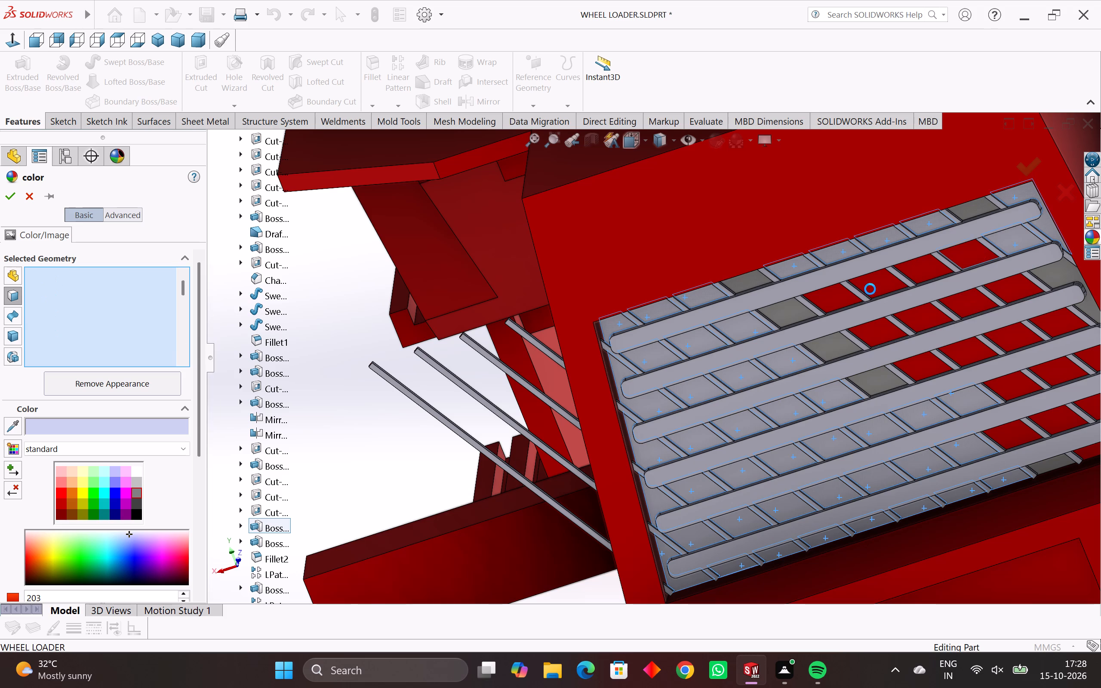
left_click(833, 301)
left_click(887, 336)
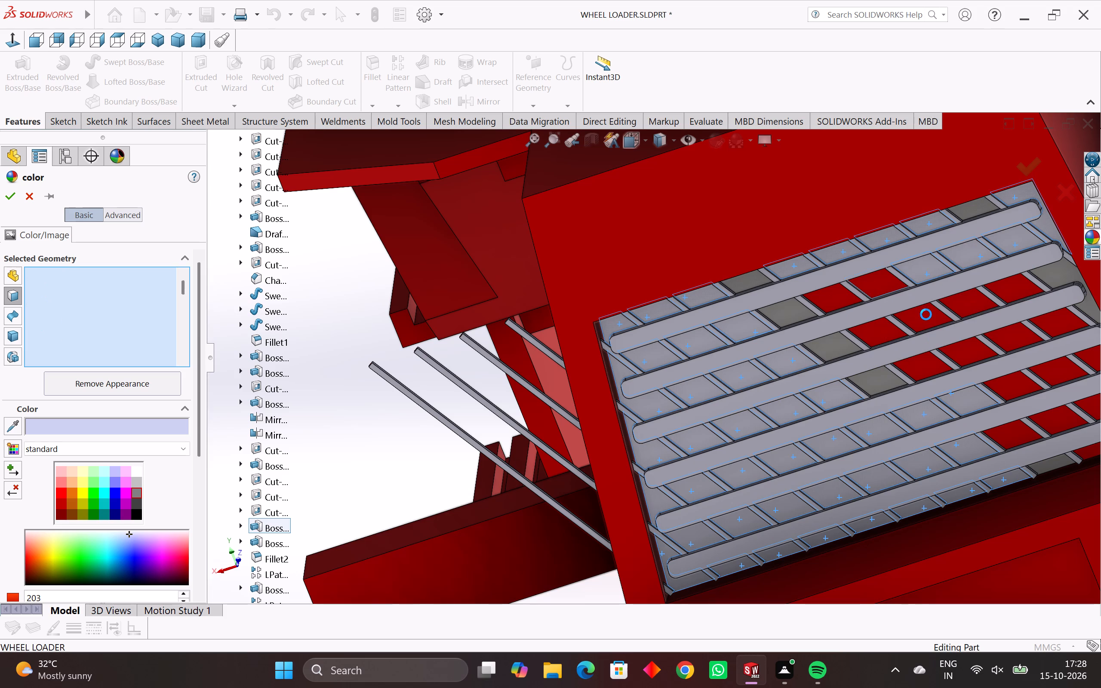
left_click(926, 313)
left_click(968, 308)
left_click(1006, 290)
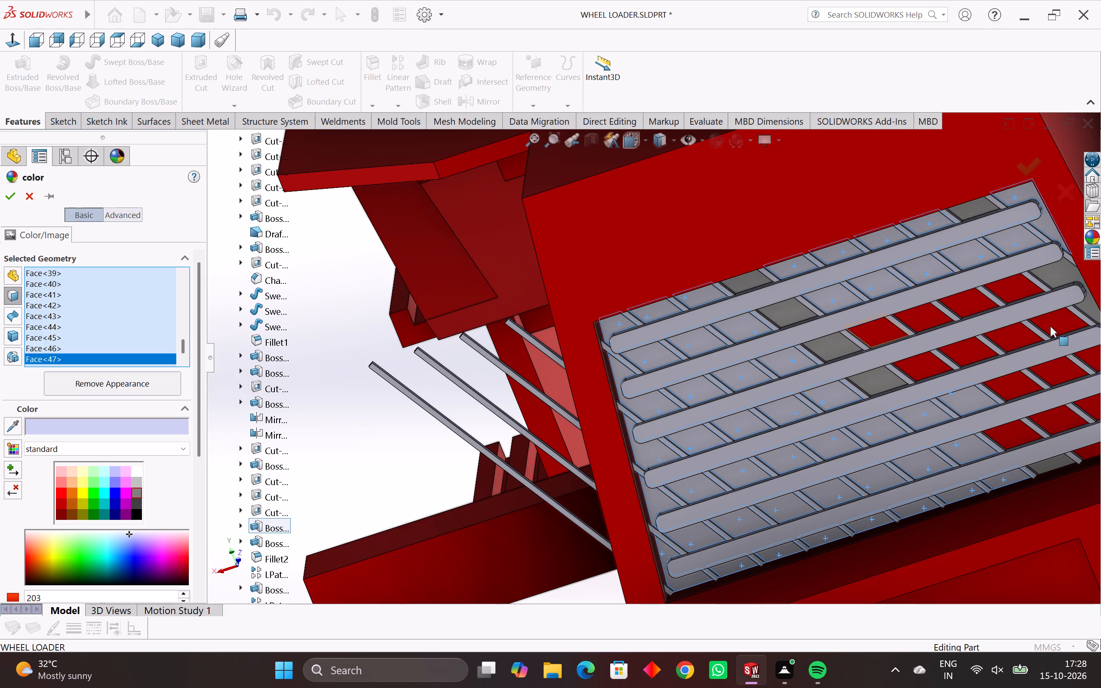
Add the red cells between the third and fourth bars and the diagonal run of dark-grey cells to the light-grey selection.
left_click(1052, 326)
left_click(1018, 346)
left_click(970, 356)
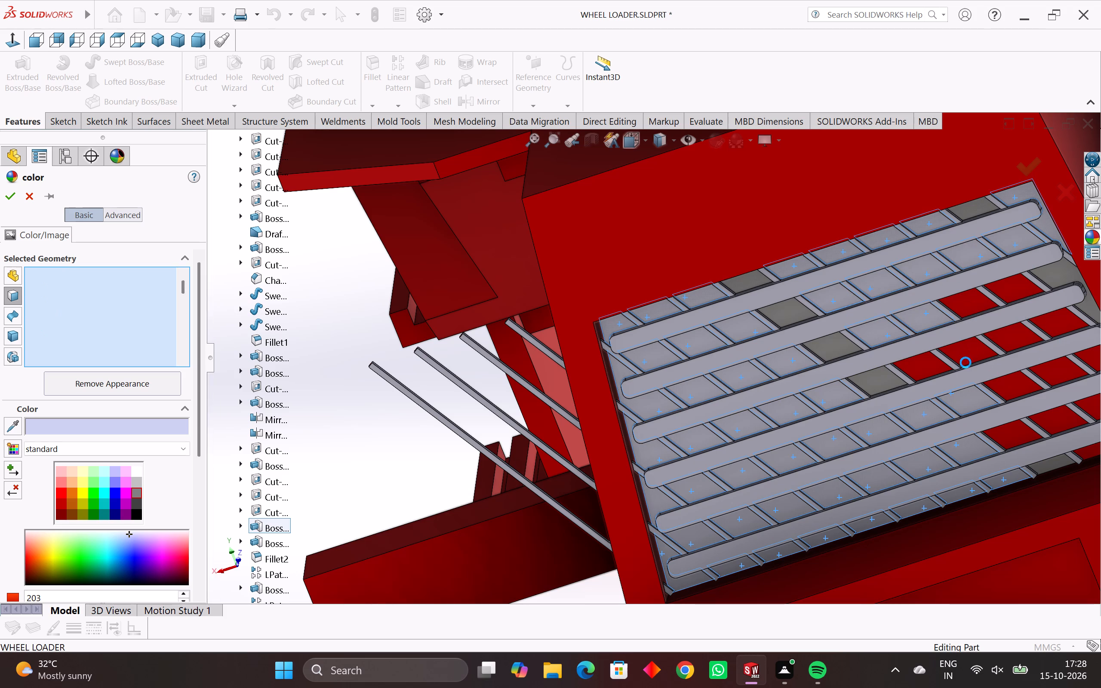
left_click(928, 368)
left_click(876, 389)
left_click(846, 342)
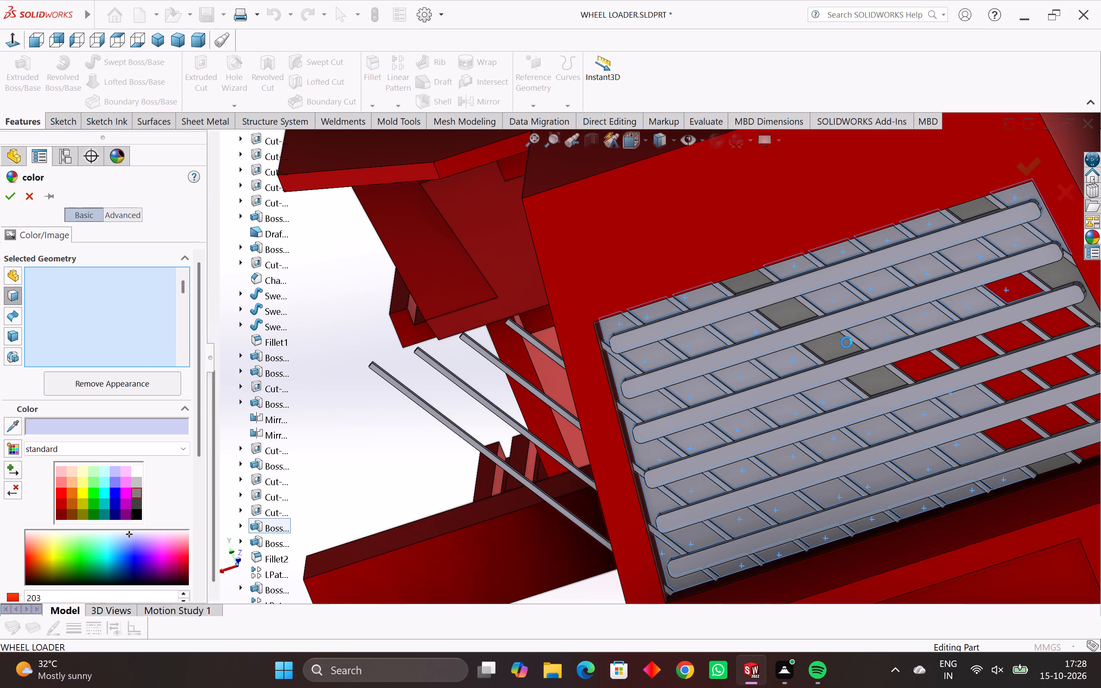
left_click(798, 310)
left_click(747, 283)
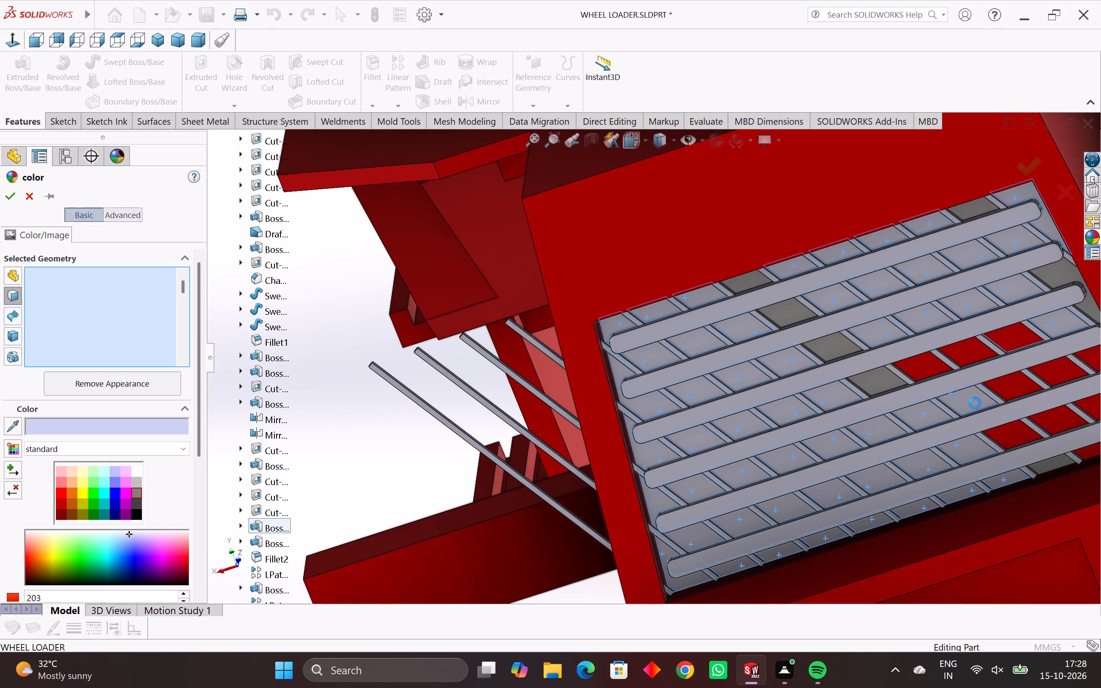
Add the leftover red cells in the rows on either side of the fourth bar to the light-grey face colour selection.
left_click(925, 375)
left_click(967, 351)
left_click(1025, 396)
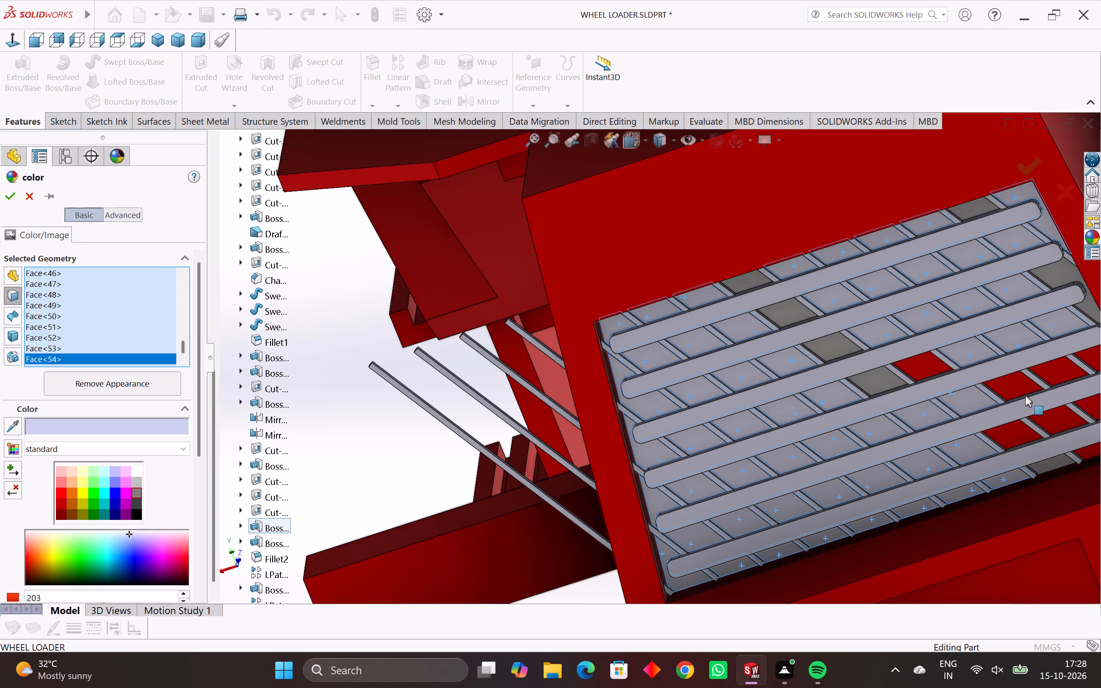
left_click(1053, 382)
scroll(1056, 388, "down", 2)
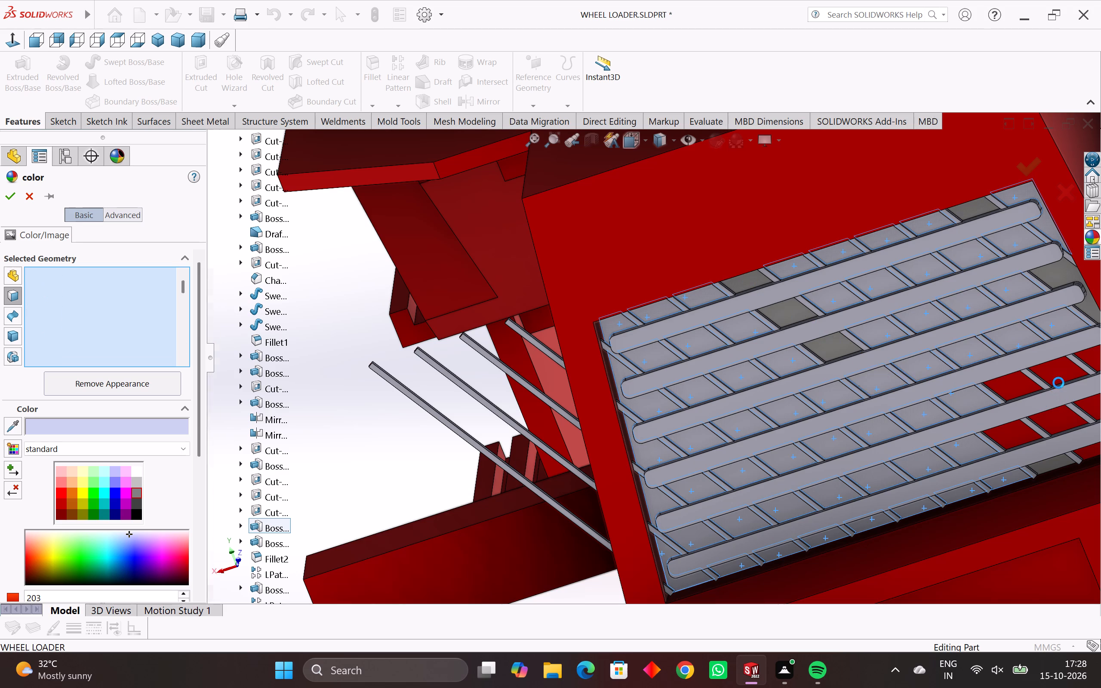
scroll(1065, 381, "down", 2)
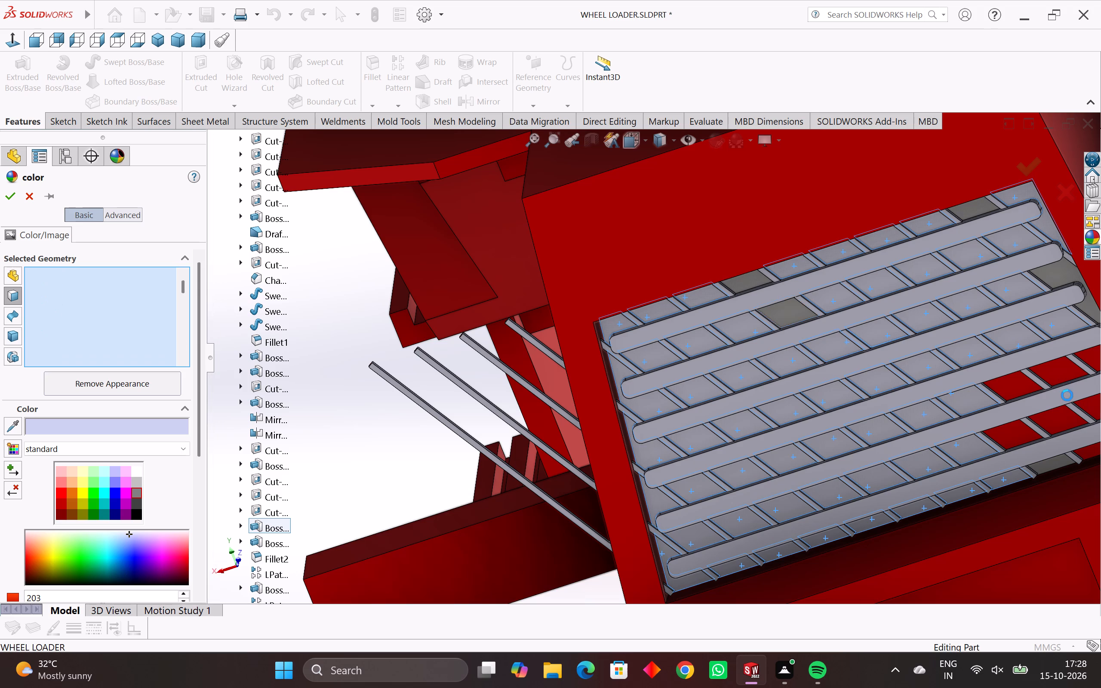
scroll(1067, 395, "down", 6)
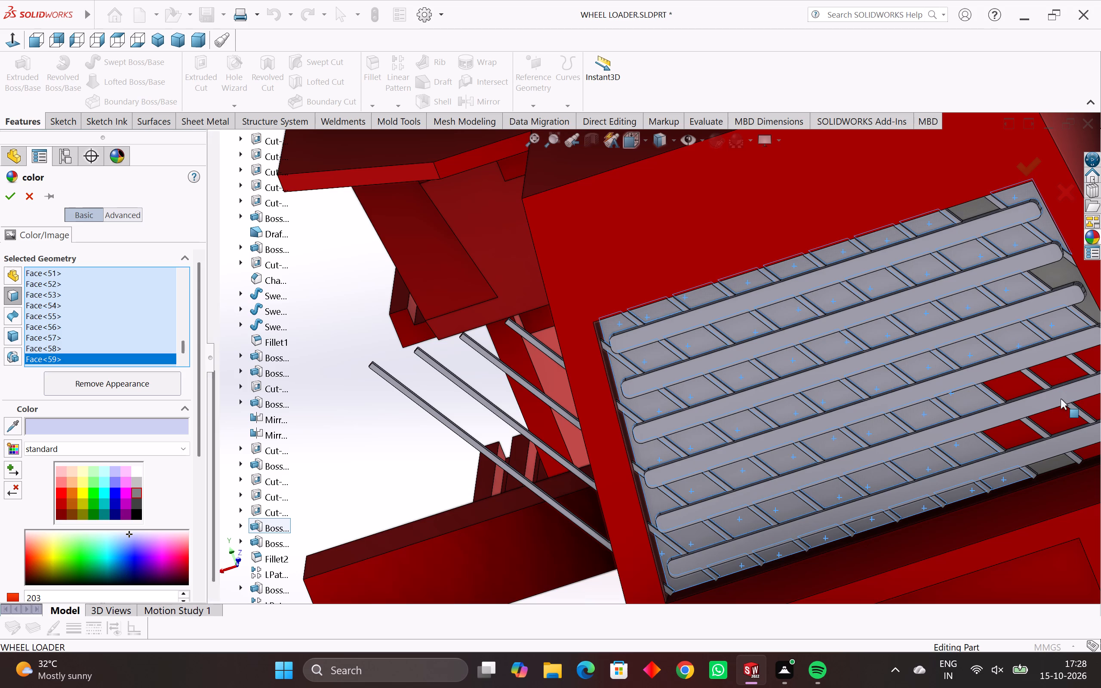
left_click(978, 210)
left_click(917, 366)
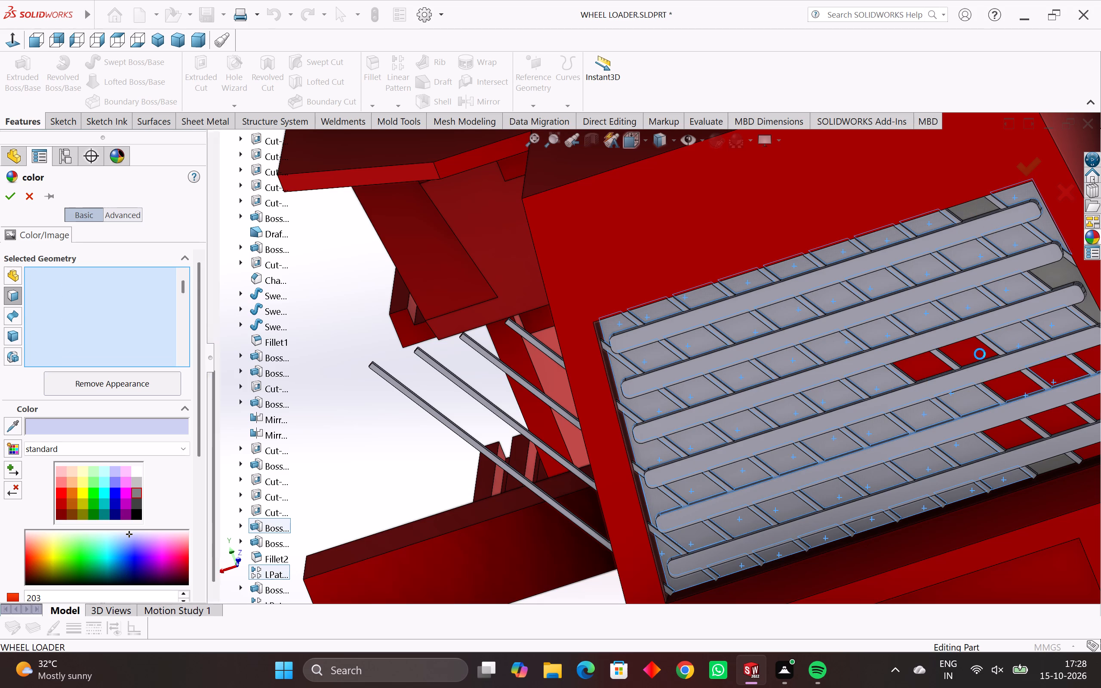
left_click(980, 354)
Add the scattered red cells towards the right-hand end of the grille's middle and lower rows to the light-grey selection.
scroll(1025, 409, "down", 2)
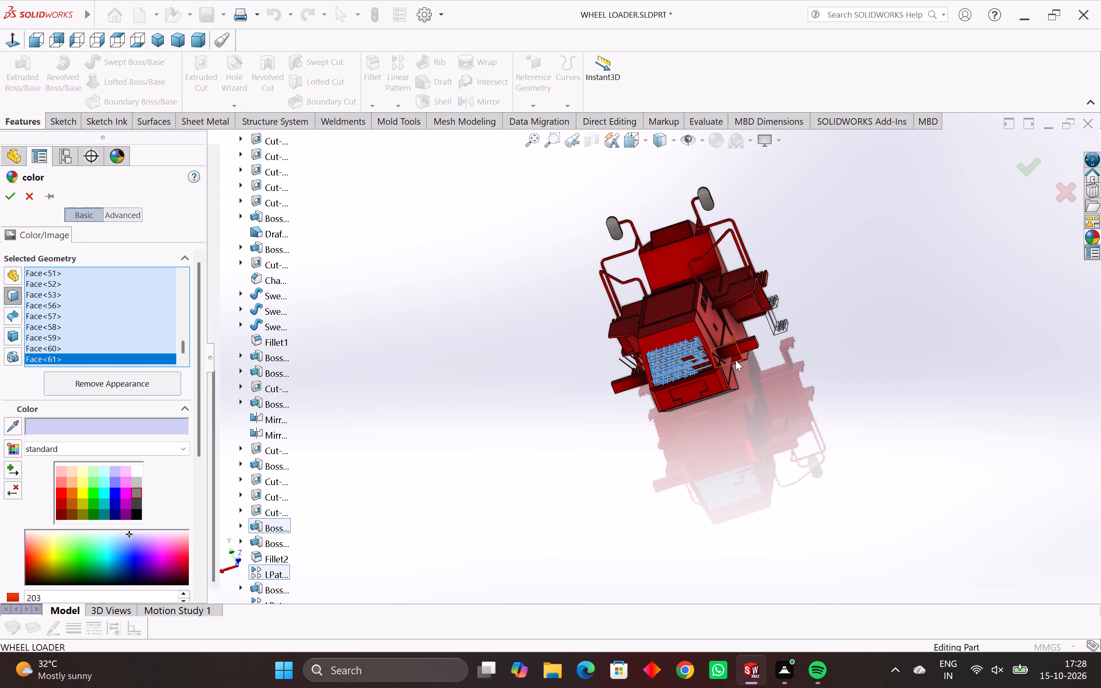
scroll(735, 359, "up", 5)
scroll(589, 342, "up", 7)
scroll(713, 409, "up", 3)
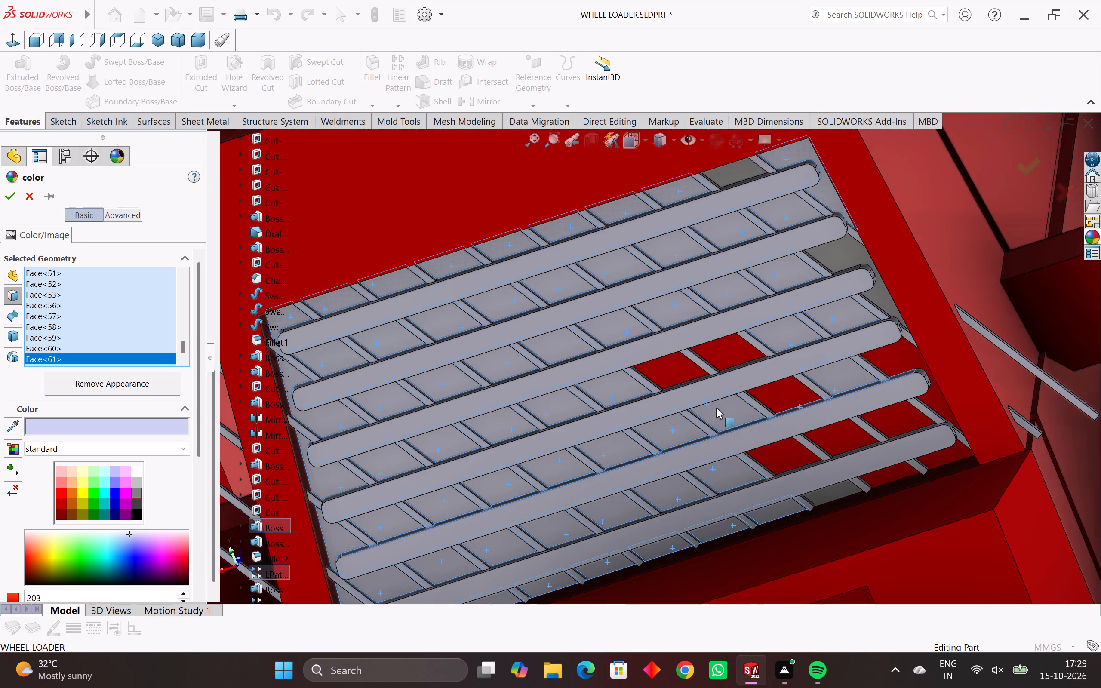
left_click(643, 338)
left_click(706, 314)
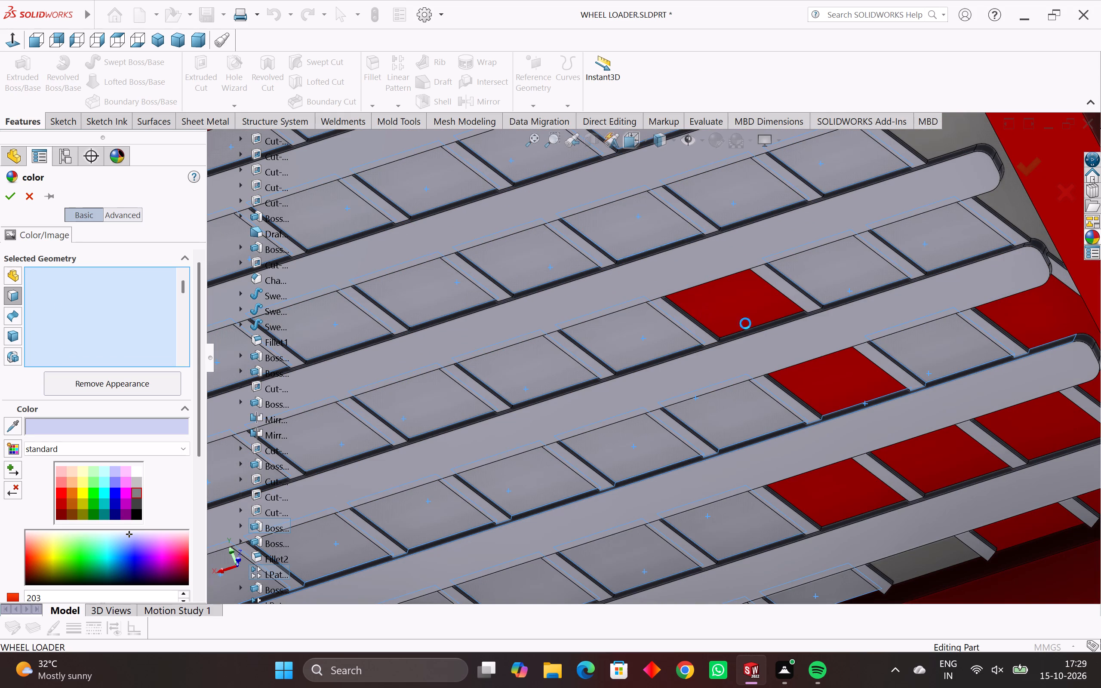
left_click(852, 395)
left_click(946, 466)
left_click(860, 493)
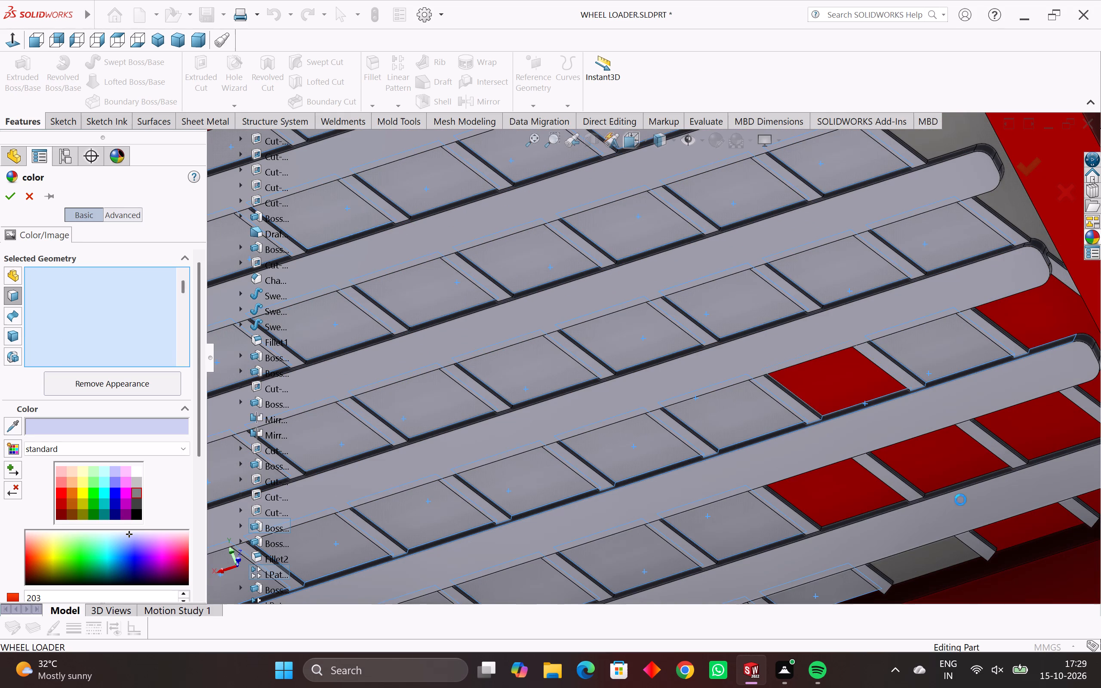
left_click(1034, 542)
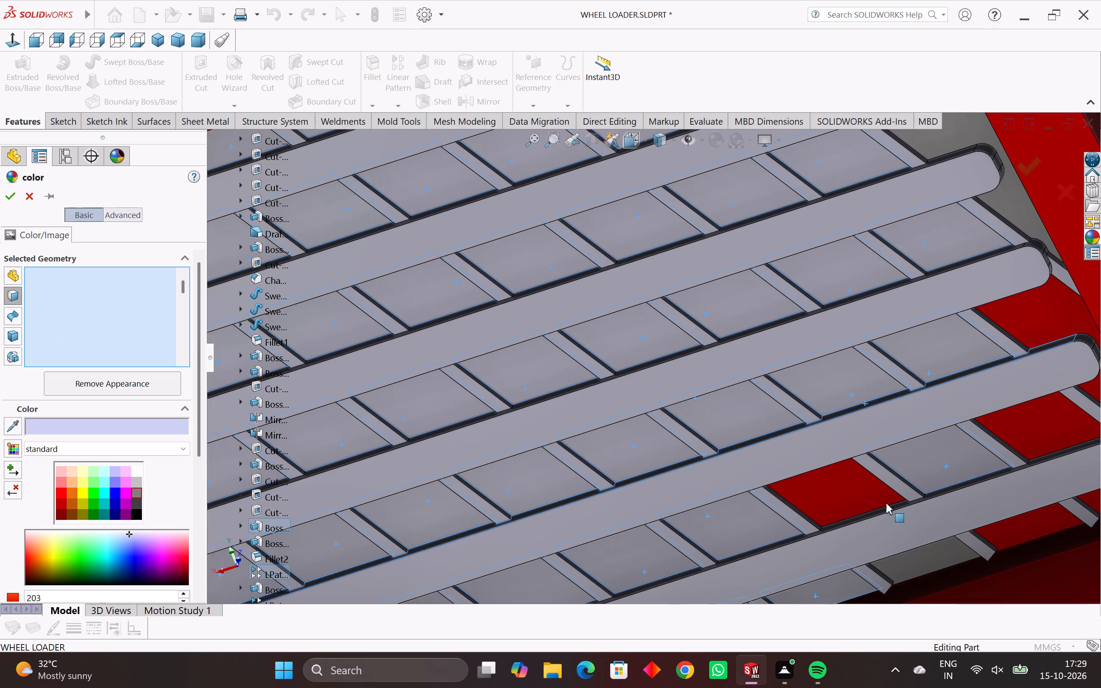
left_click(846, 504)
left_click(1034, 414)
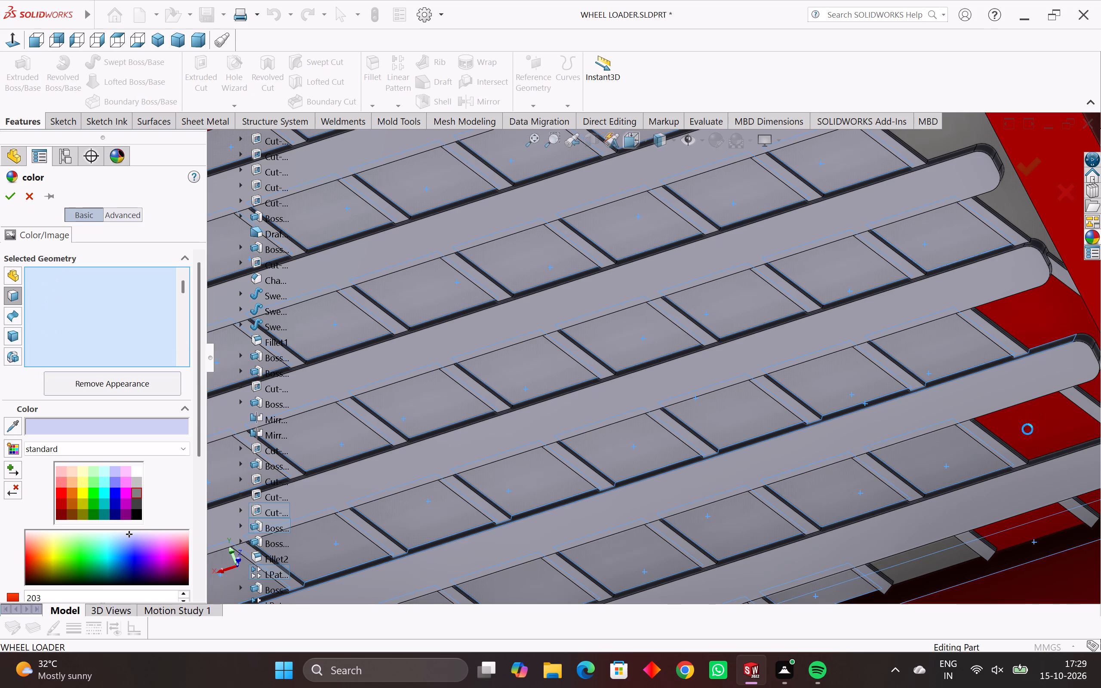
Deselect the body face below the grille and add the last red cells near its lower right-hand corner to the light-grey selection.
scroll(1043, 513, "down", 4)
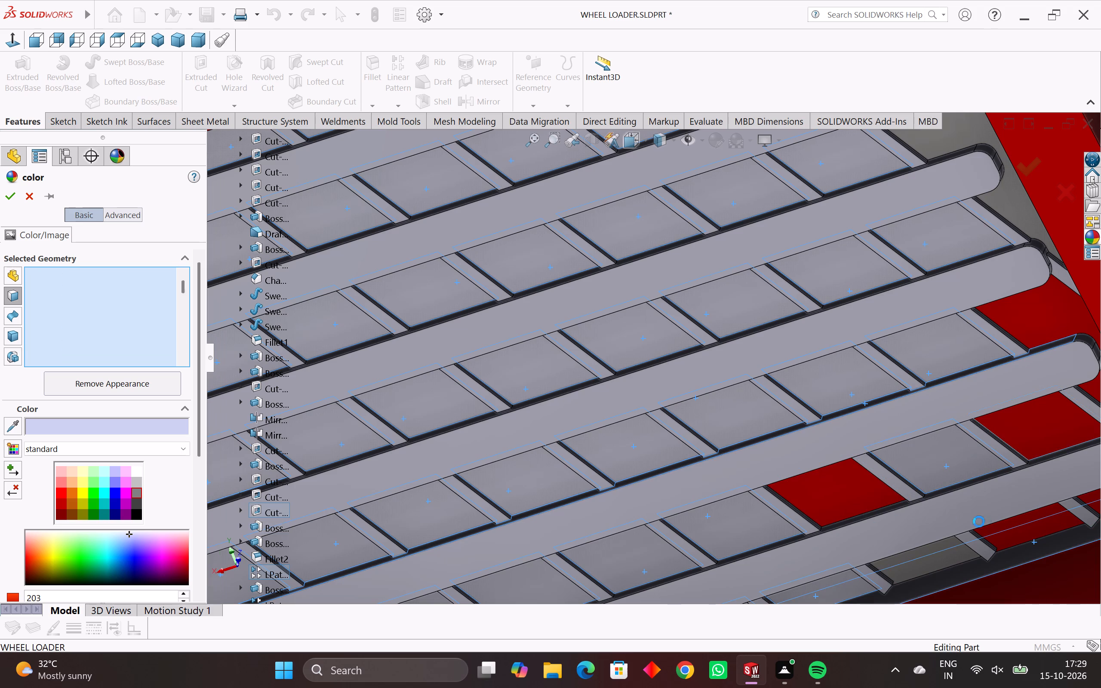
left_click(824, 516)
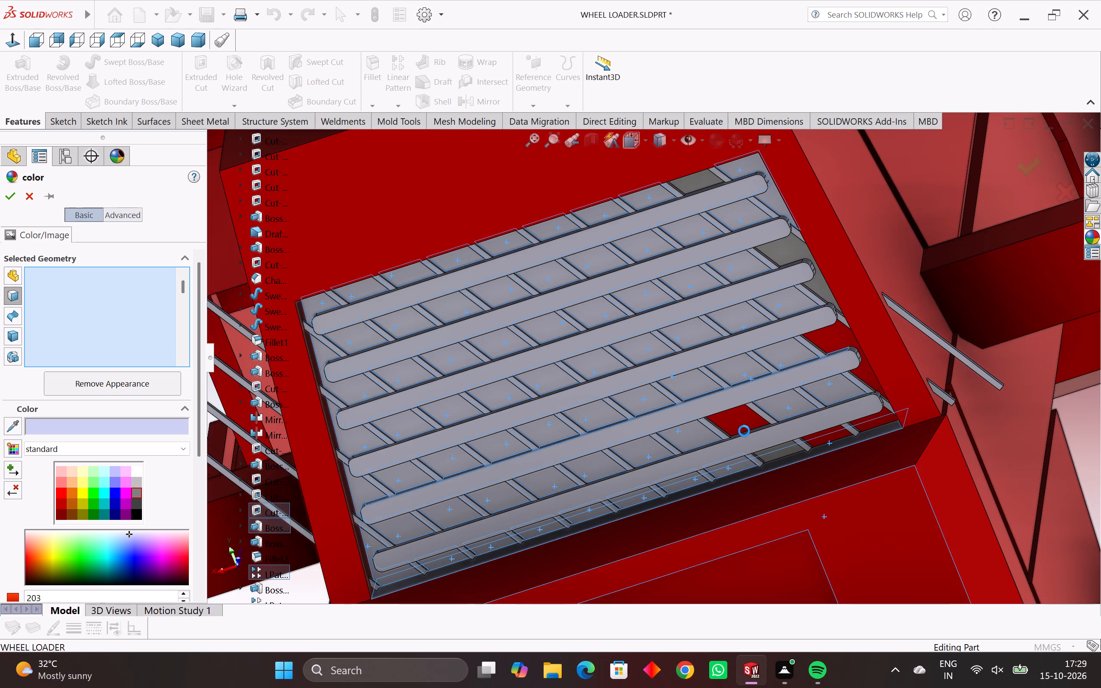
left_click(848, 521)
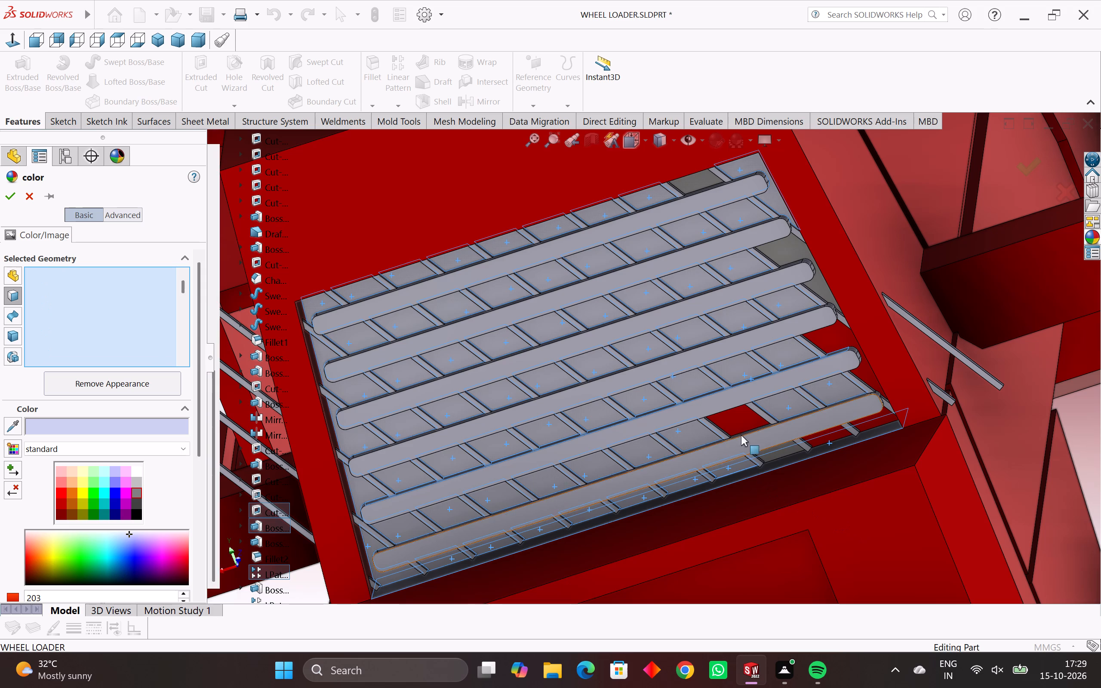
left_click(738, 424)
scroll(830, 440, "up", 7)
left_click(803, 411)
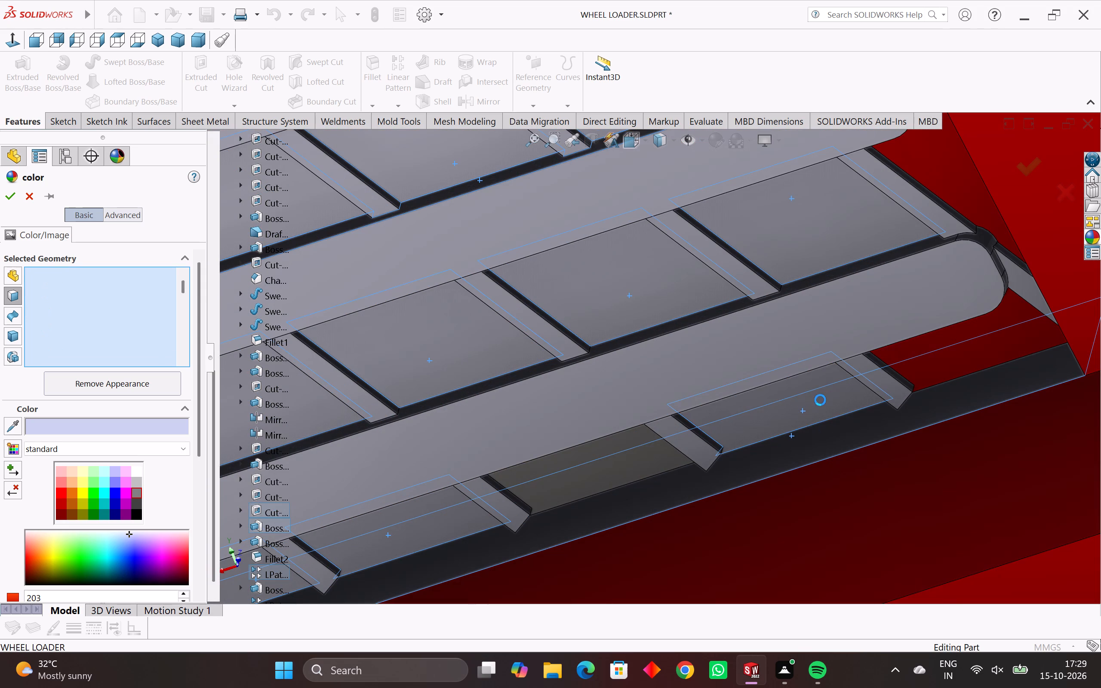
left_click(952, 345)
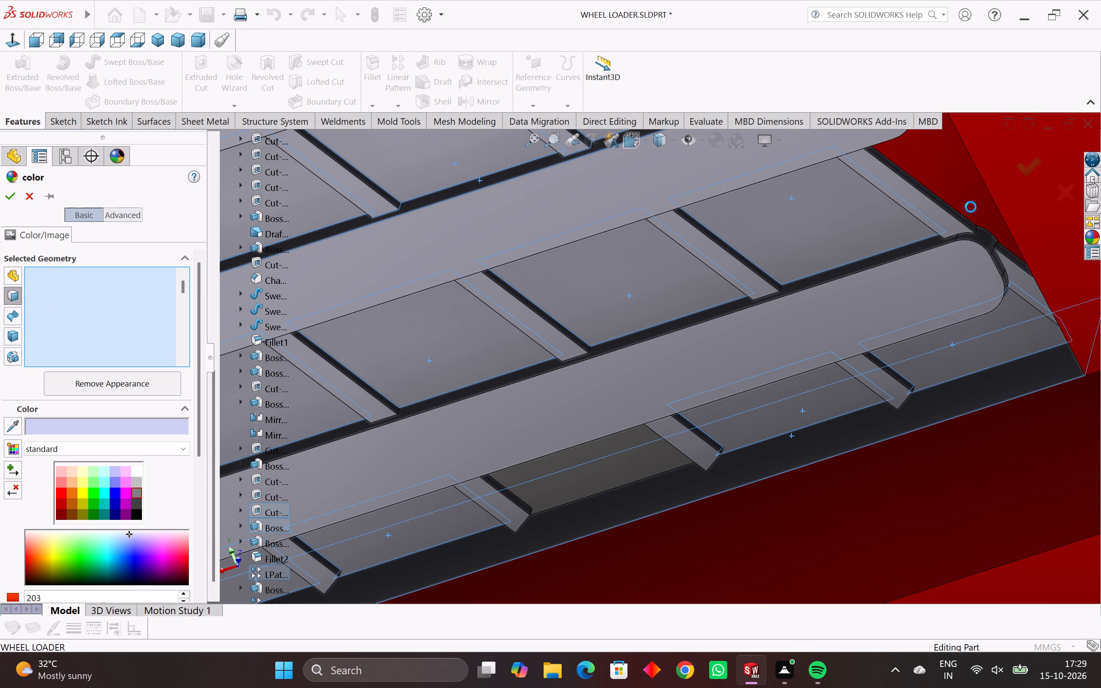
left_click(966, 198)
Add the remaining dark cells at the grille's upper edge, right-hand end and lower edge to the light-grey selection.
scroll(983, 233, "down", 9)
scroll(784, 253, "down", 1)
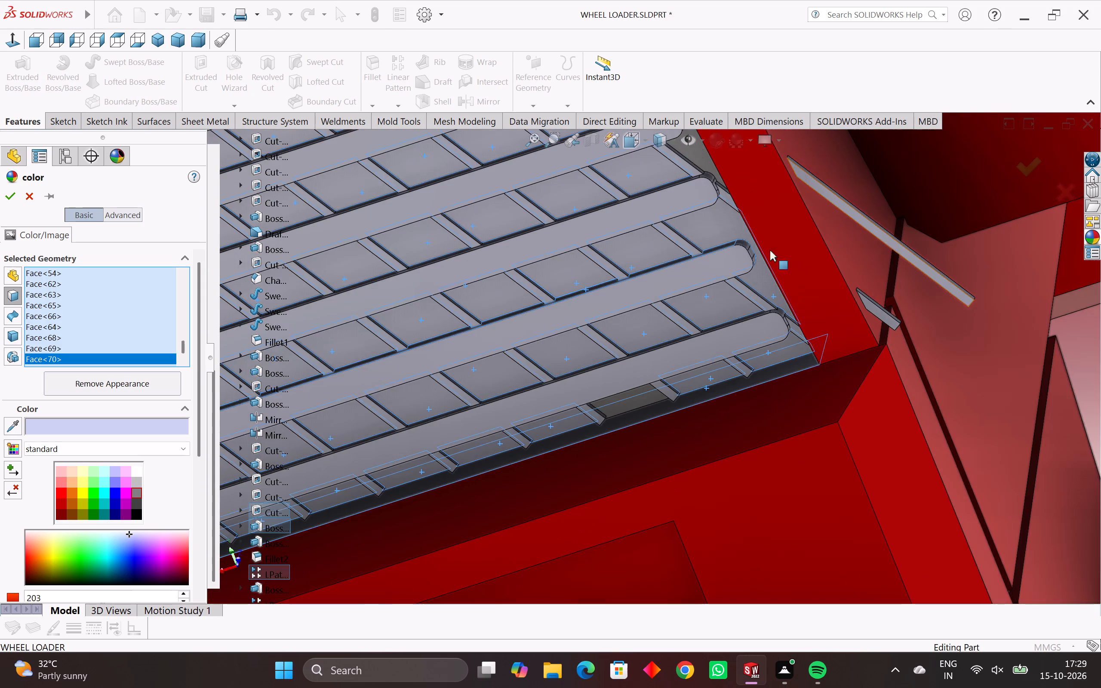
scroll(770, 250, "down", 1)
scroll(704, 223, "down", 1)
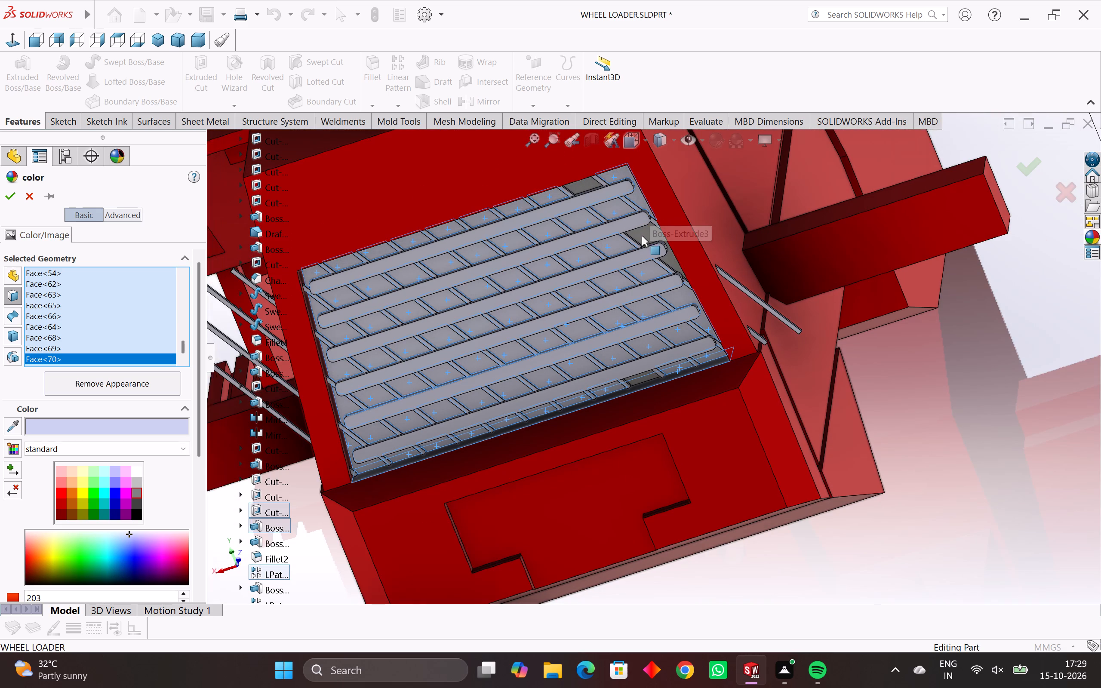
left_click(583, 185)
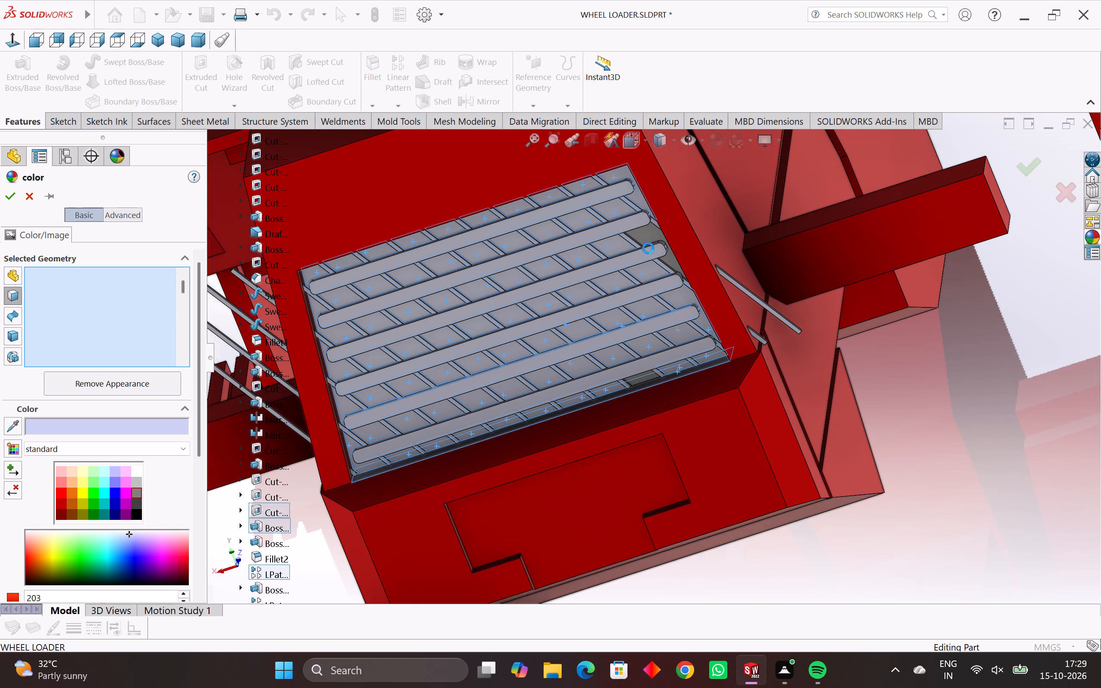
left_click(644, 238)
left_click(644, 381)
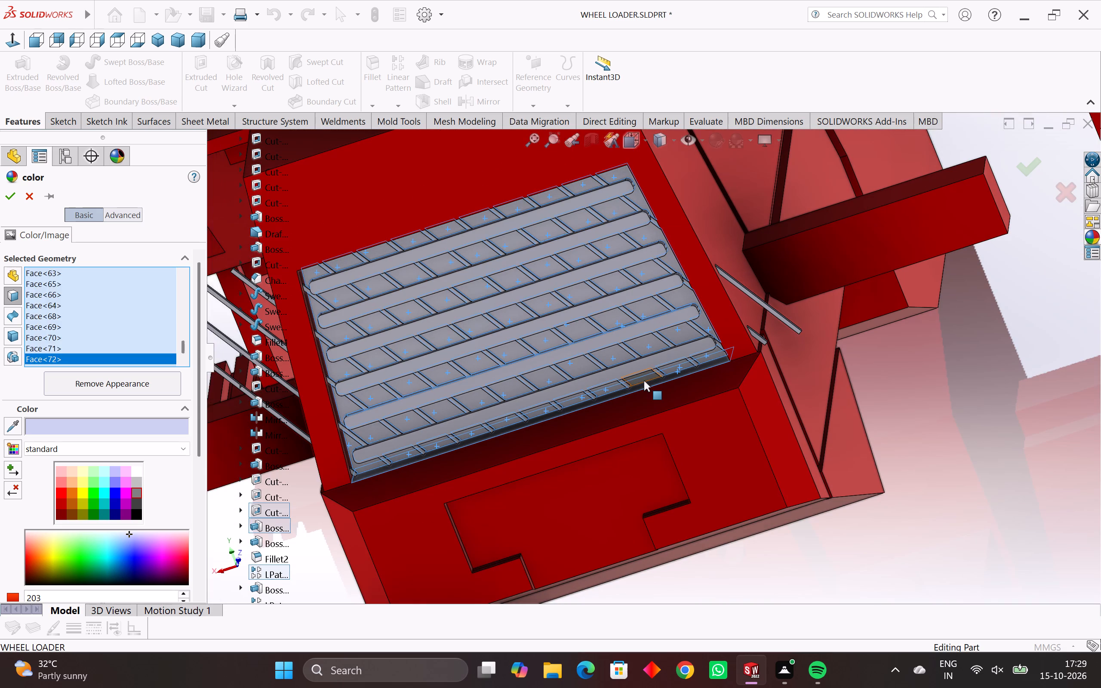
Check the grille for missed cells and apply the light-grey colour to the selected faces.
middle_click_drag(597, 344, 532, 269)
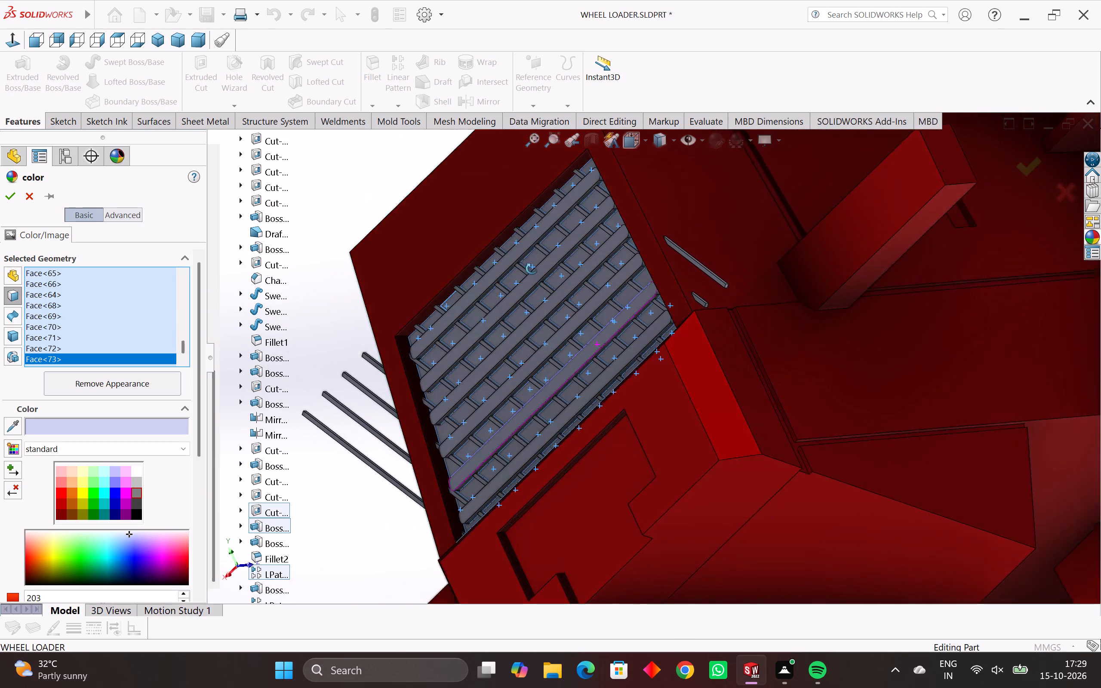
middle_click_drag(532, 269, 523, 258)
scroll(524, 266, "up", 7)
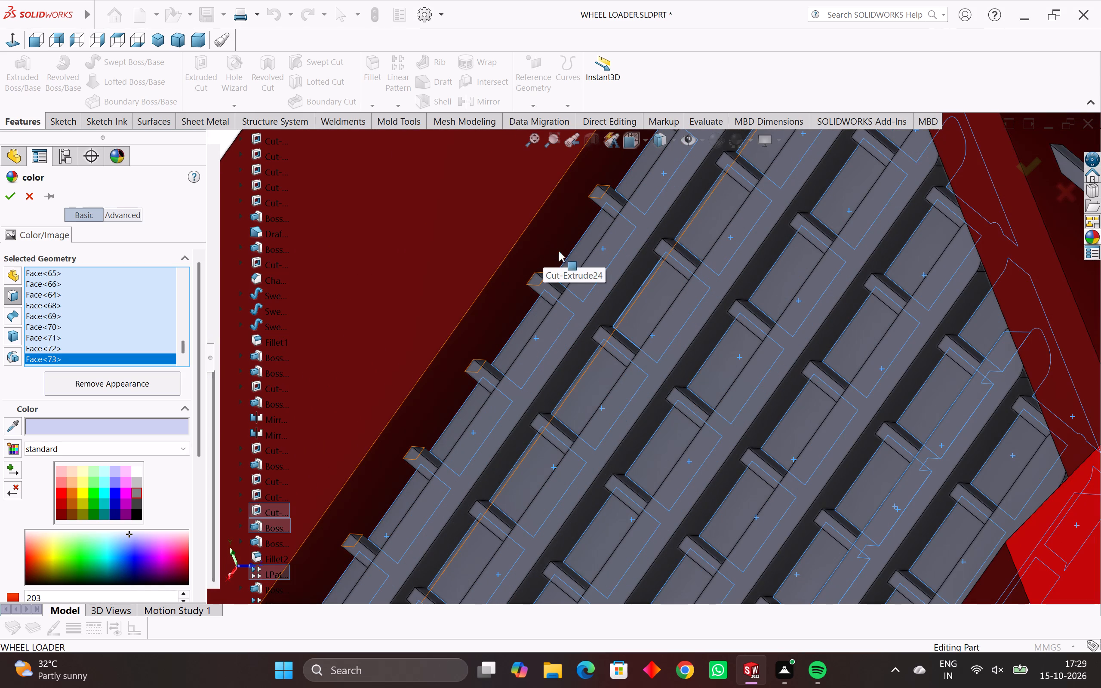
middle_click_drag(664, 356, 719, 447)
scroll(720, 448, "down", 2)
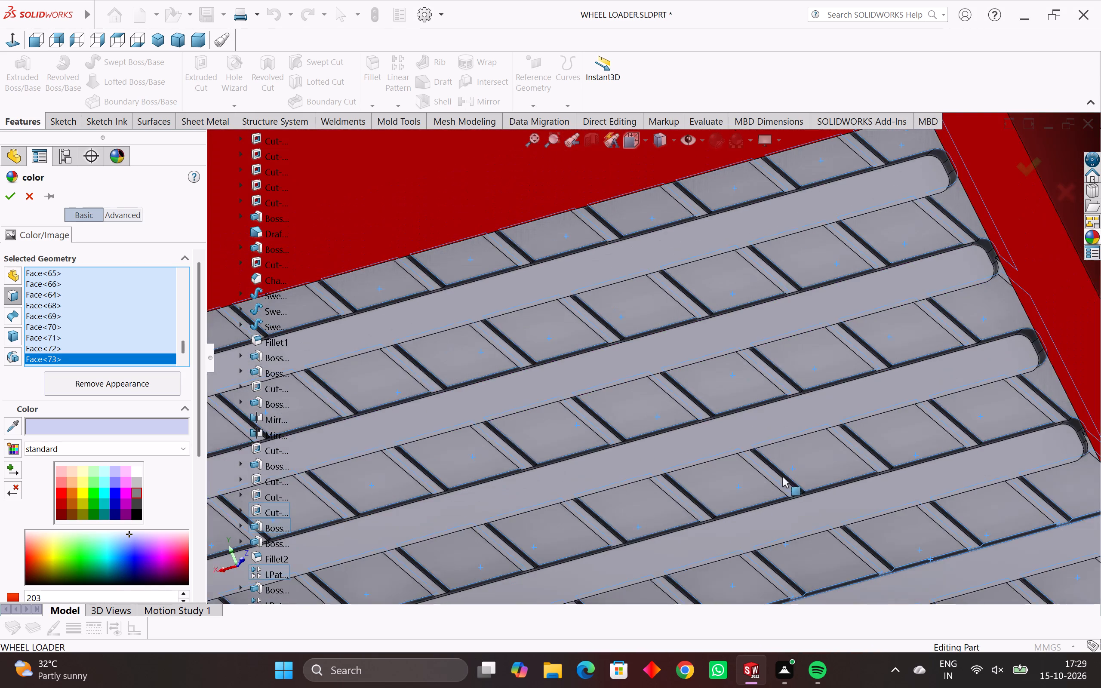
scroll(803, 479, "down", 3)
middle_click_drag(805, 487, 821, 536)
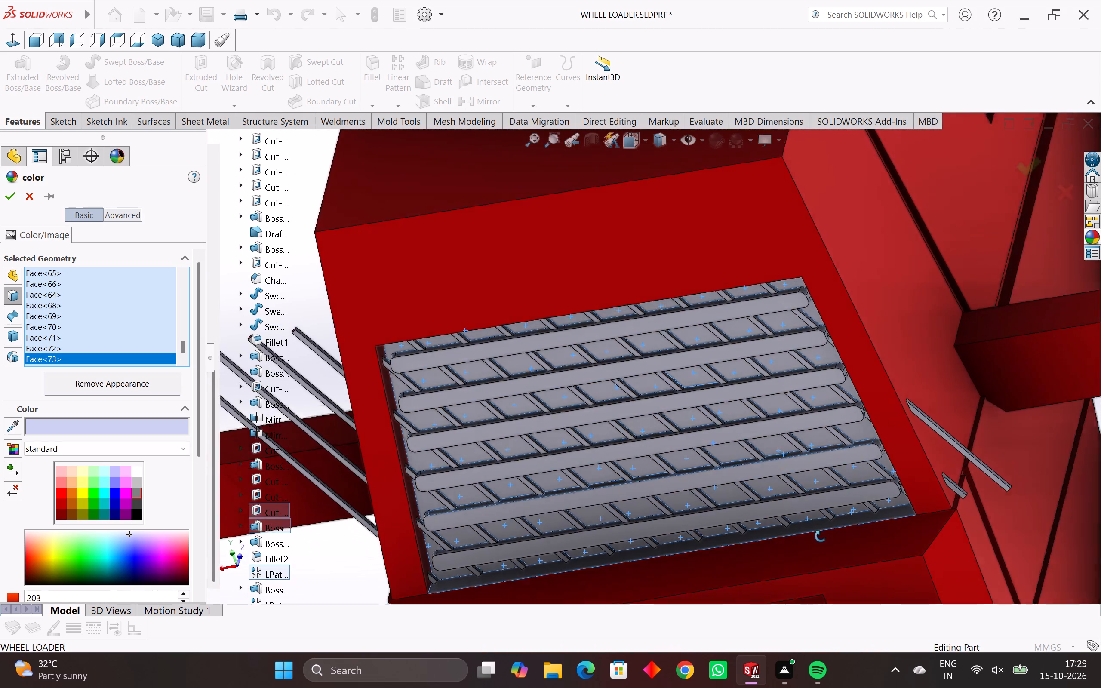
middle_click_drag(821, 536, 844, 576)
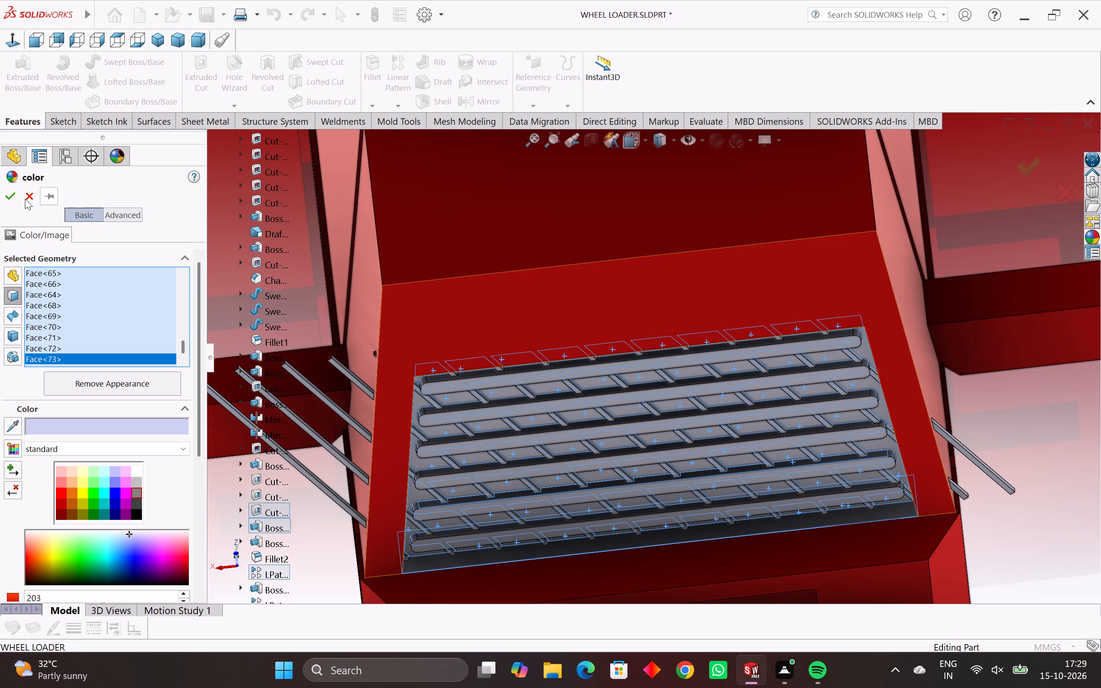
left_click(13, 194)
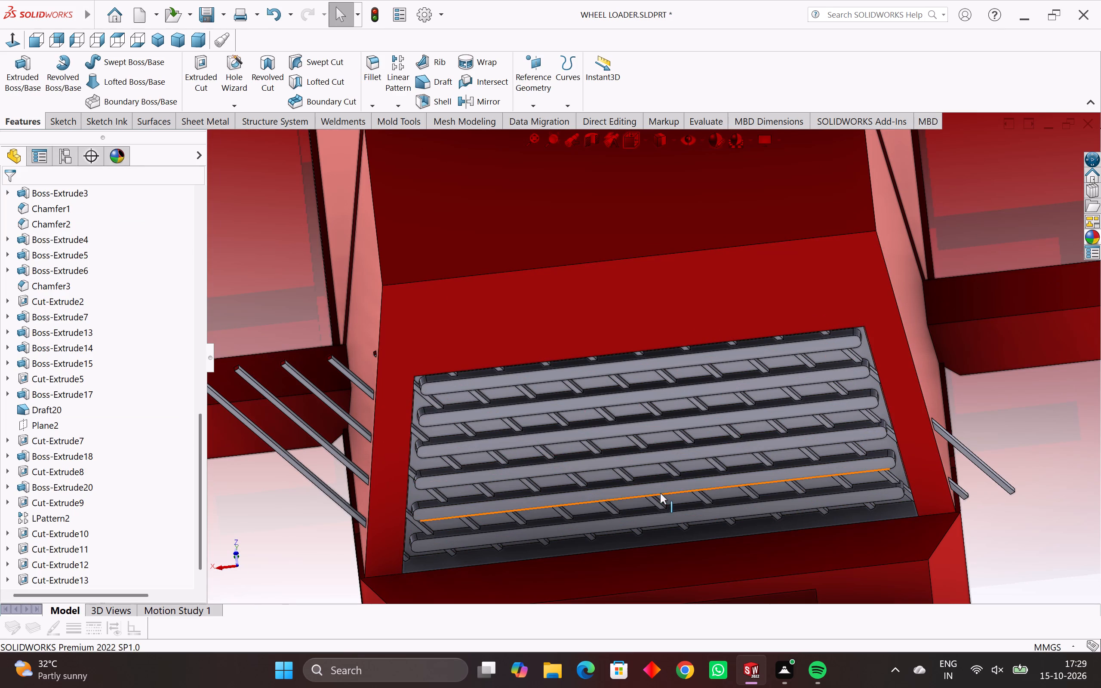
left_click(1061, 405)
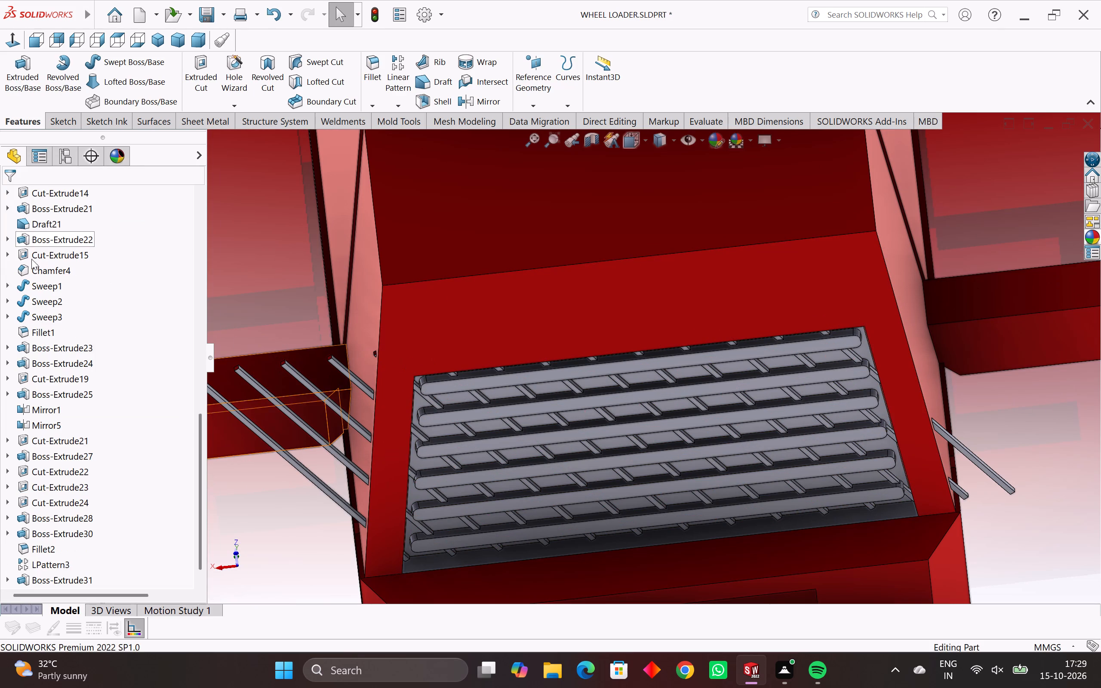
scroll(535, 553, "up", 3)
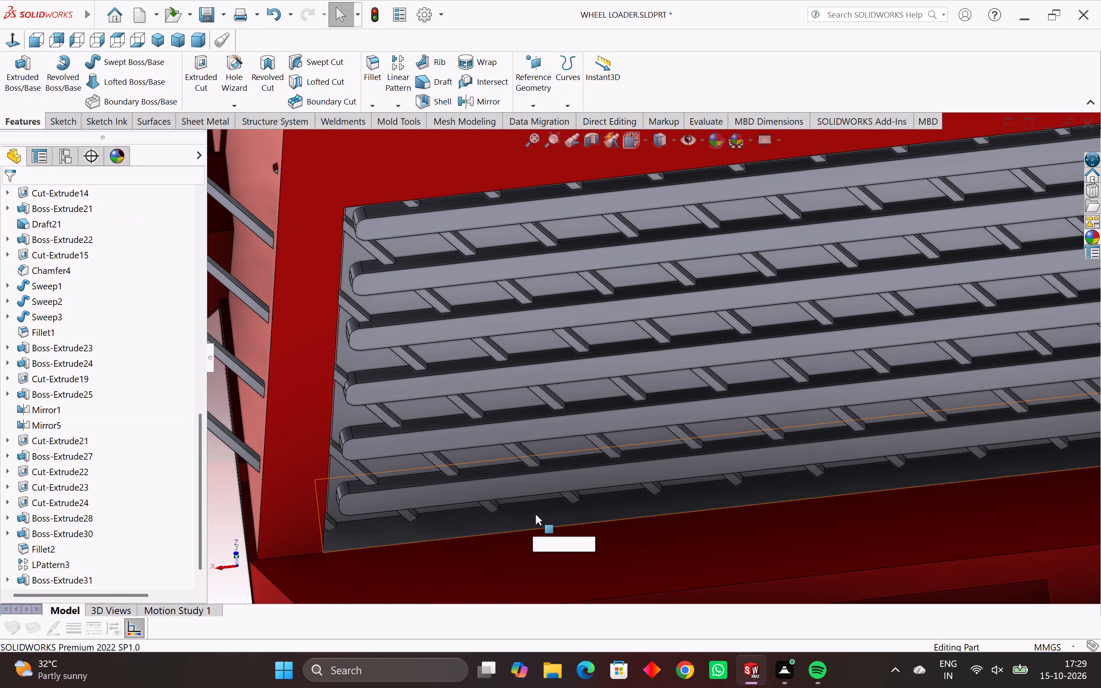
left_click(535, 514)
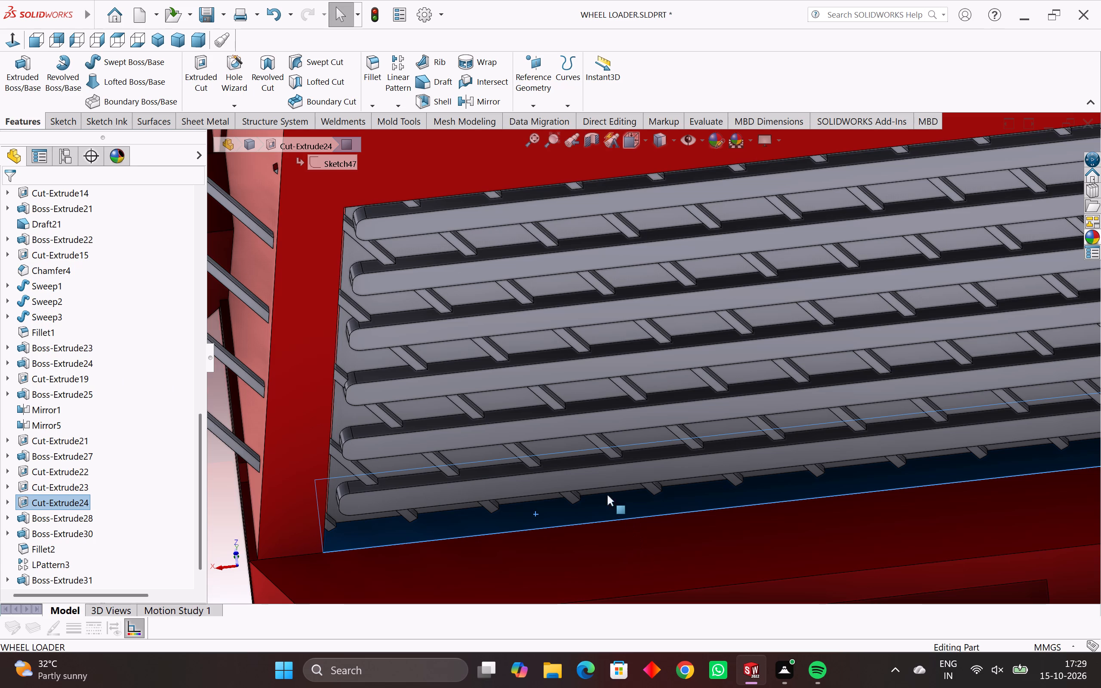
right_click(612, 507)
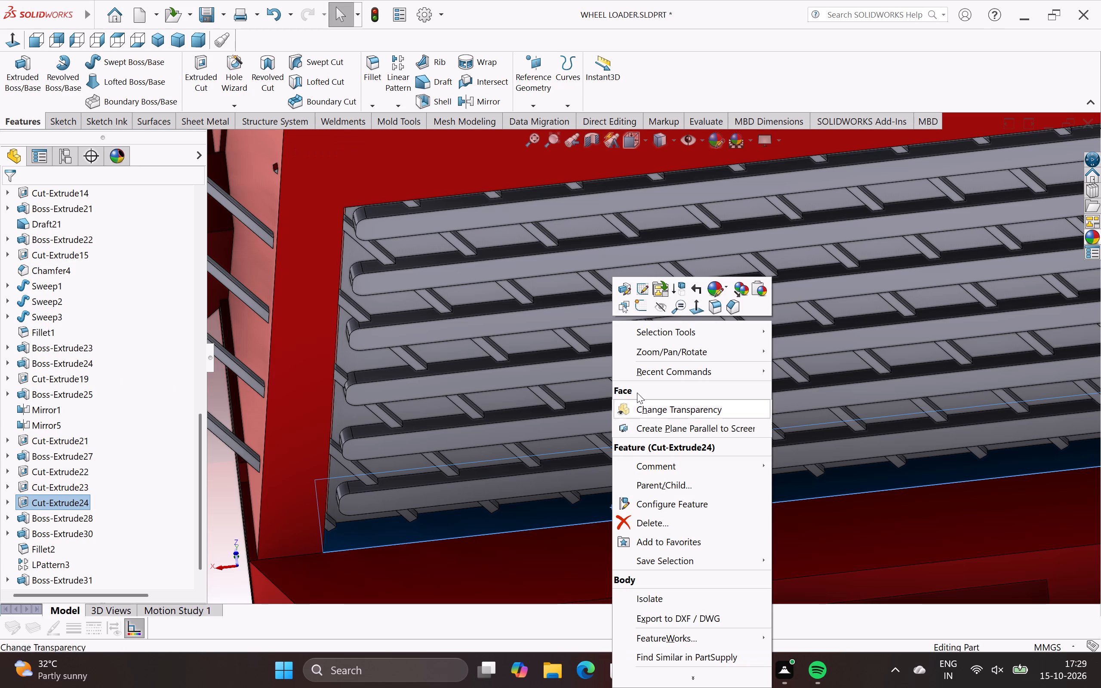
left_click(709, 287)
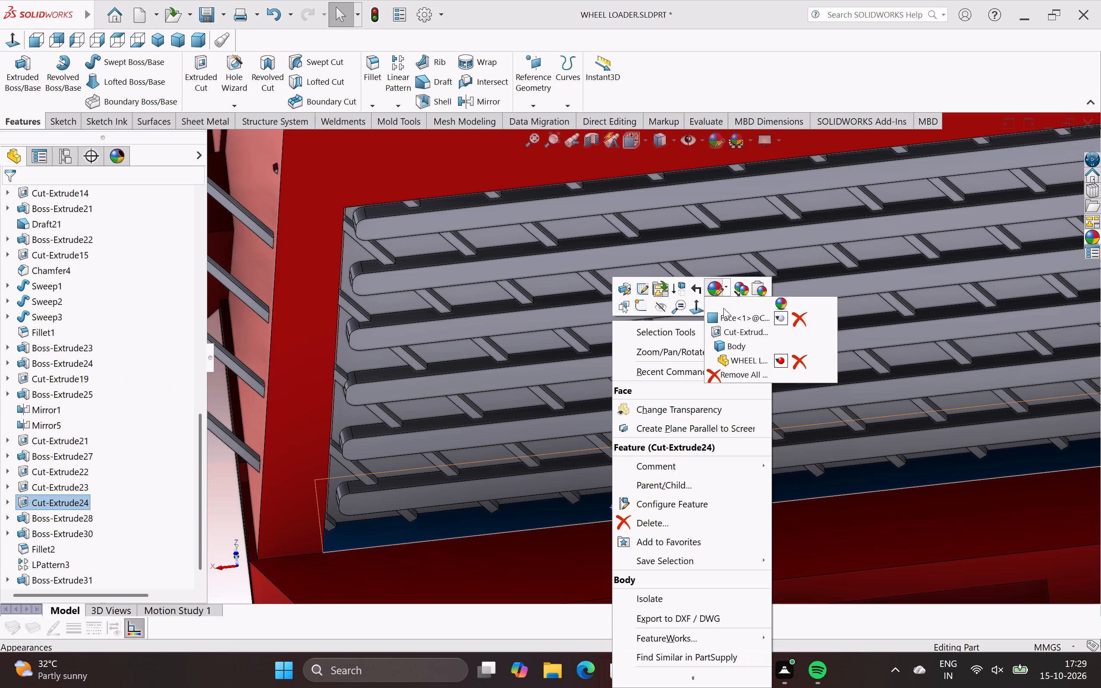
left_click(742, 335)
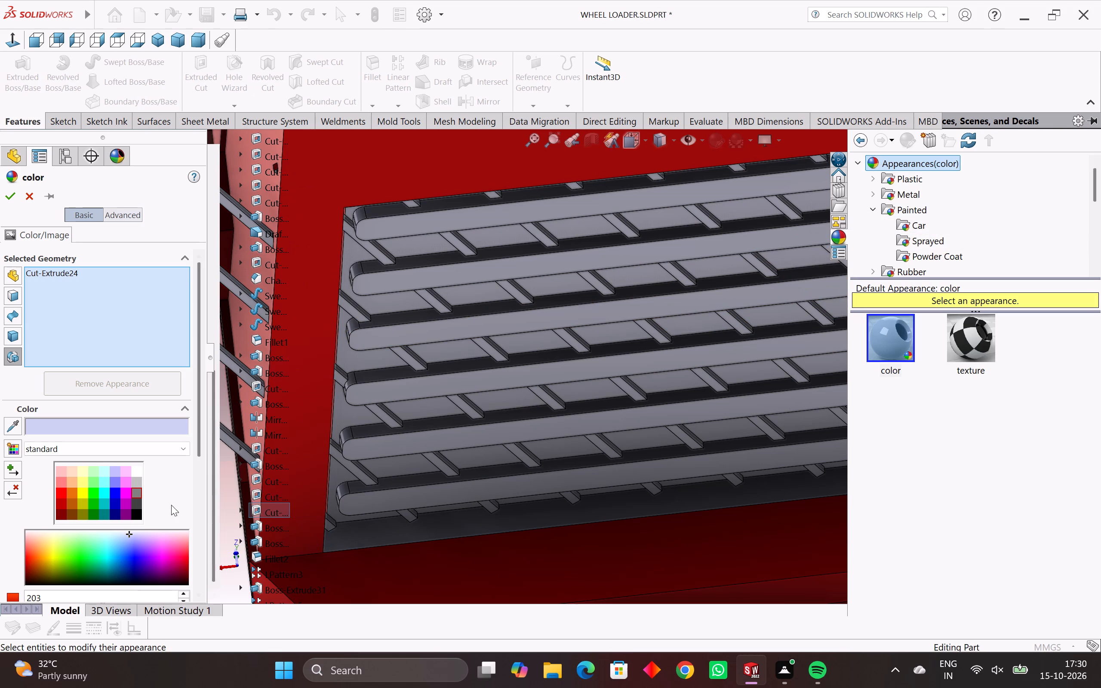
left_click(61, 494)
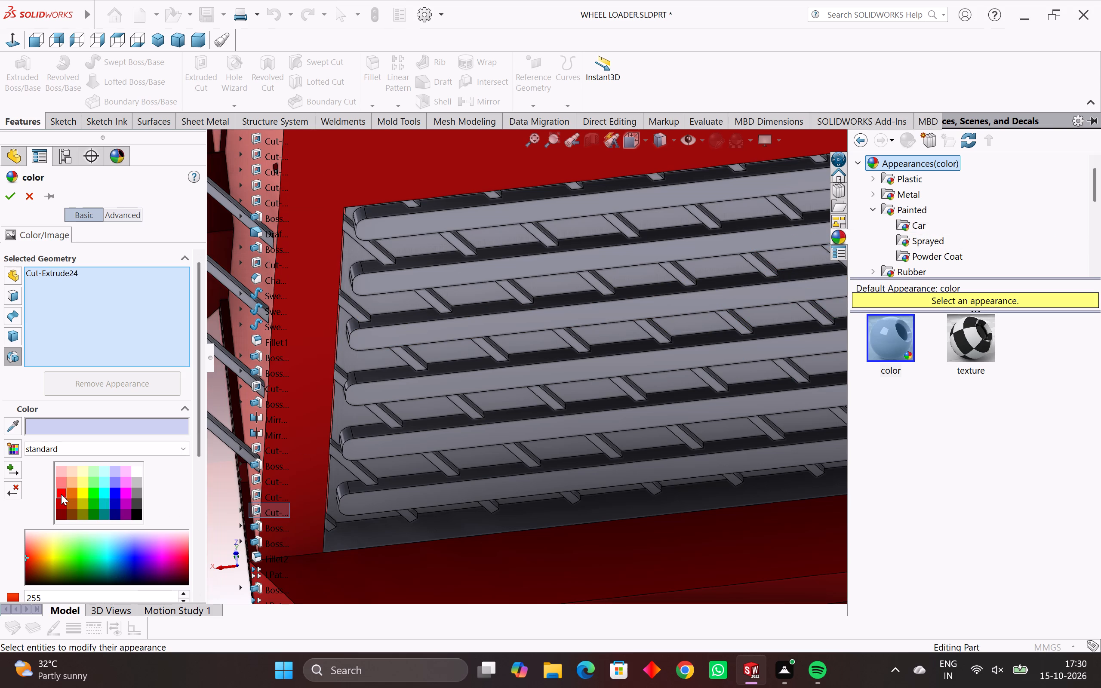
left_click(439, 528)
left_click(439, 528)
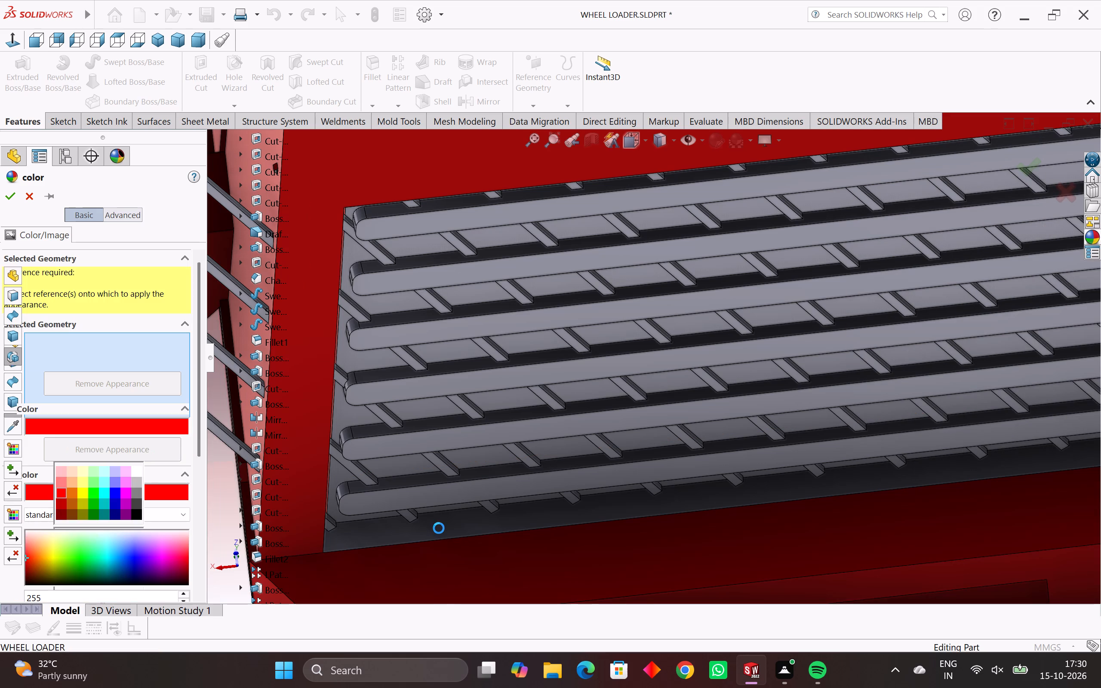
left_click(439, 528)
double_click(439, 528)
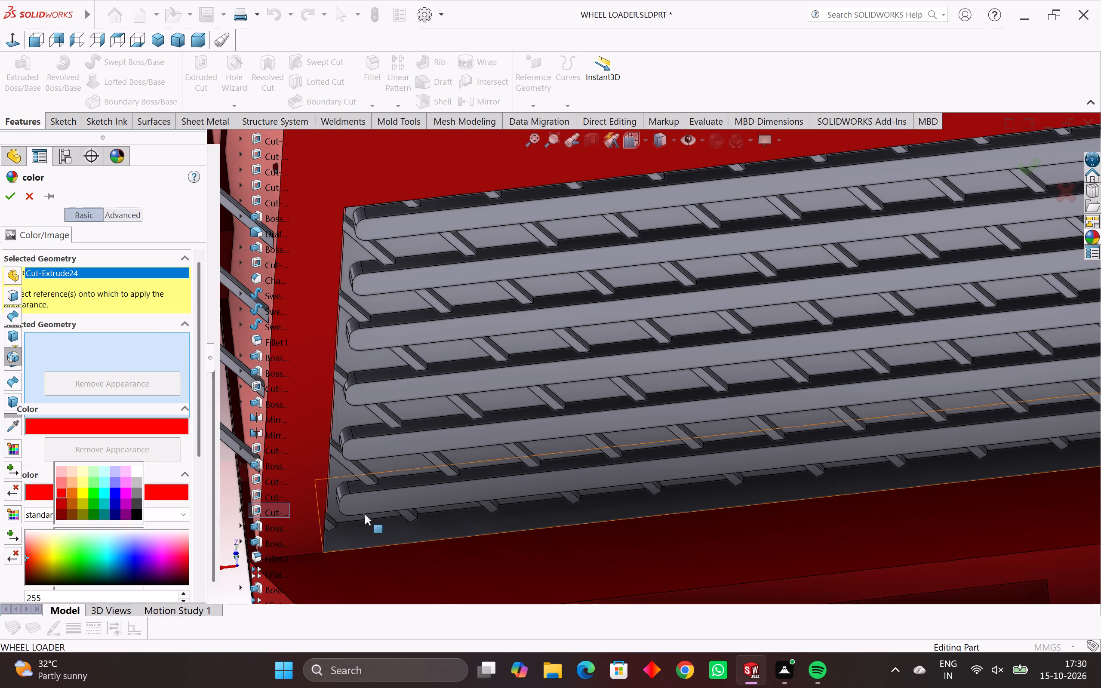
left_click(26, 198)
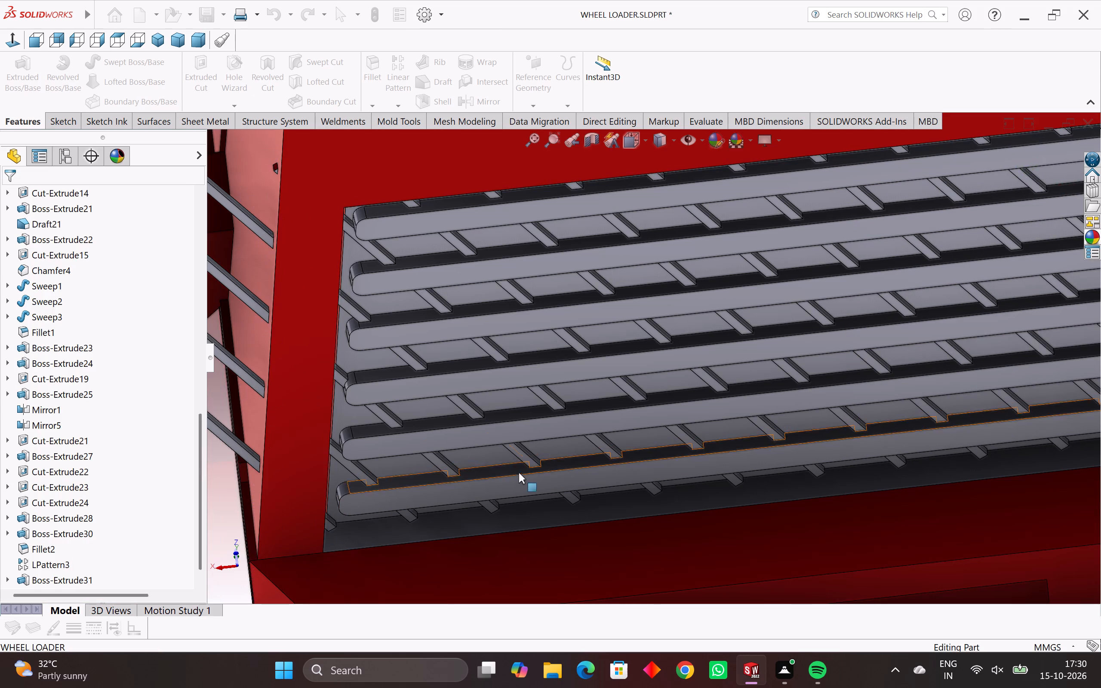
Examine the hood, its side slots and the recess around the grille from several angles.
scroll(529, 490, "down", 6)
middle_click_drag(535, 504, 627, 564)
scroll(627, 564, "down", 2)
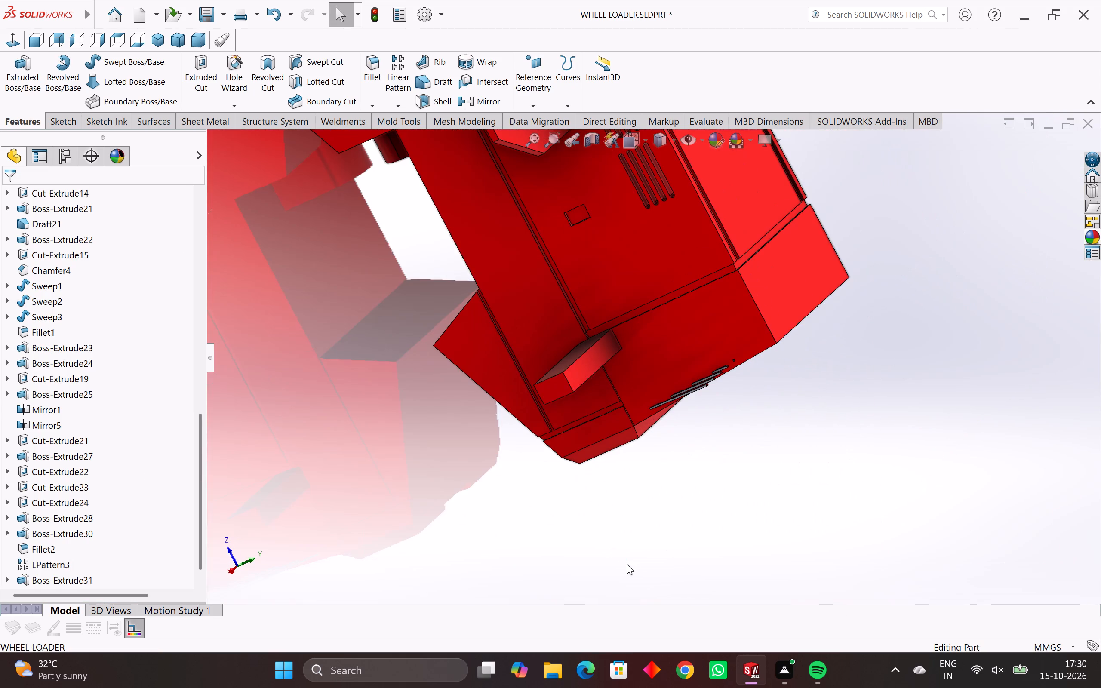
scroll(575, 451, "down", 4)
middle_click_drag(575, 451, 616, 341)
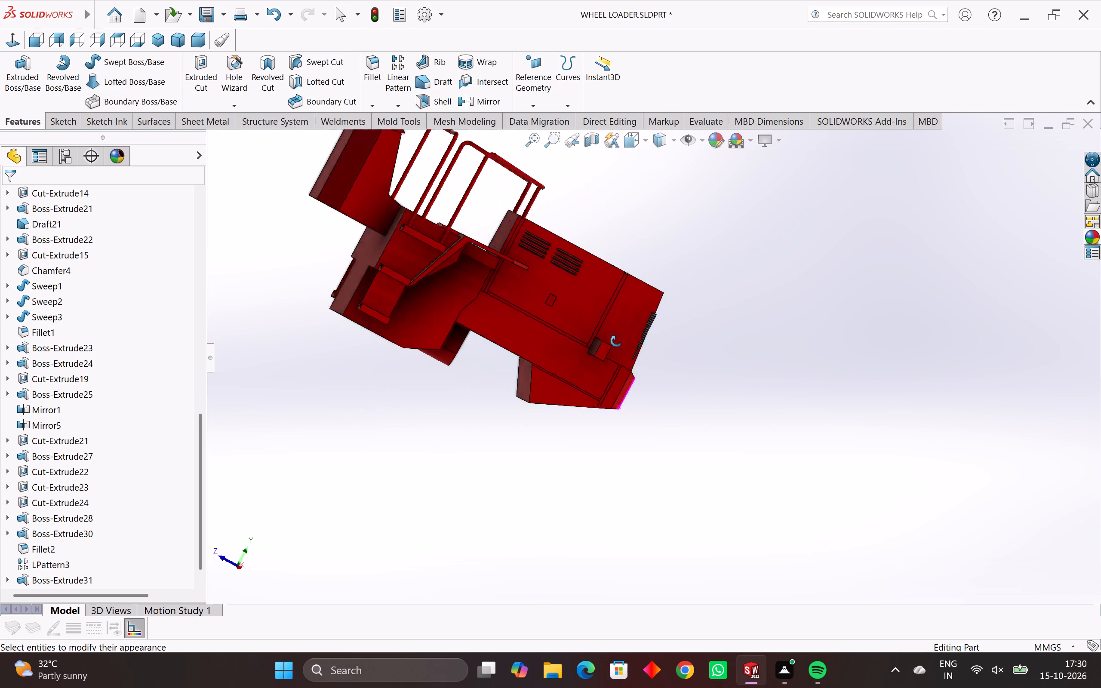
middle_click_drag(616, 341, 493, 420)
scroll(550, 390, "up", 5)
middle_click_drag(571, 362, 646, 365)
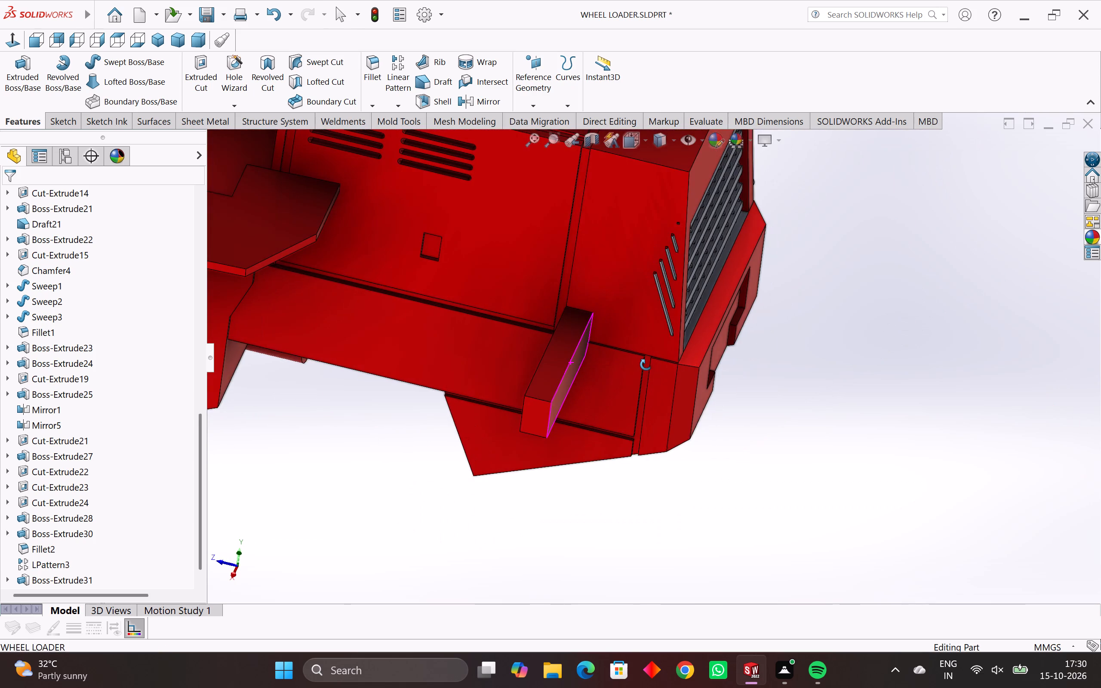
middle_click_drag(646, 365, 636, 362)
scroll(698, 341, "up", 8)
scroll(659, 337, "down", 2)
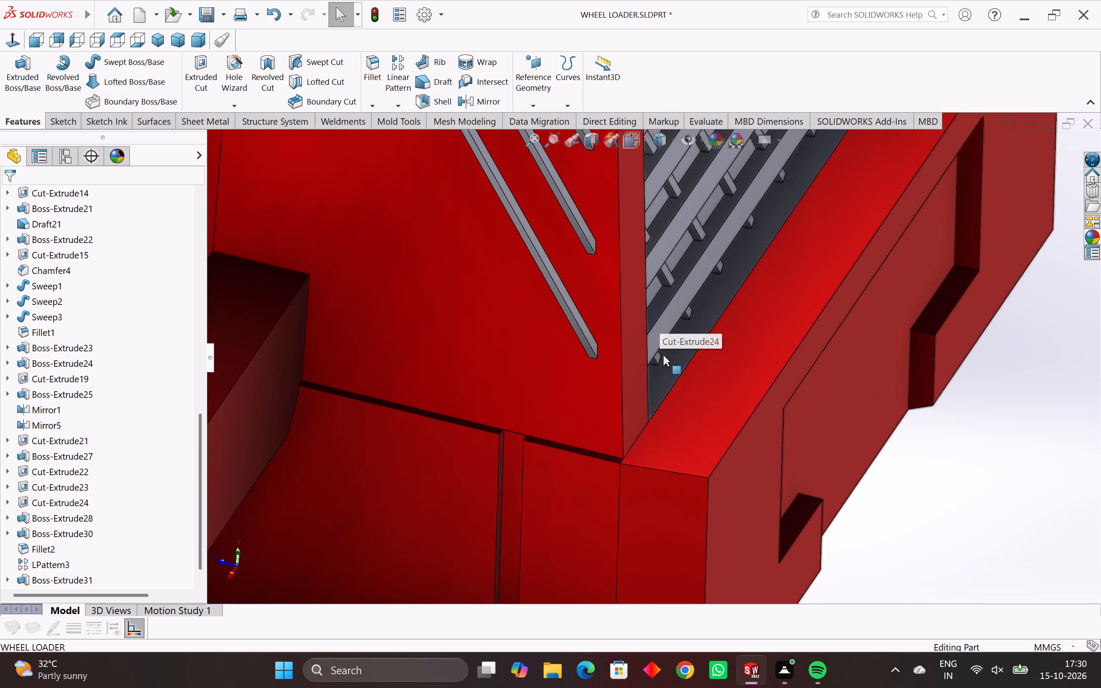
scroll(663, 355, "down", 2)
middle_click_drag(643, 365, 582, 376)
scroll(582, 376, "down", 4)
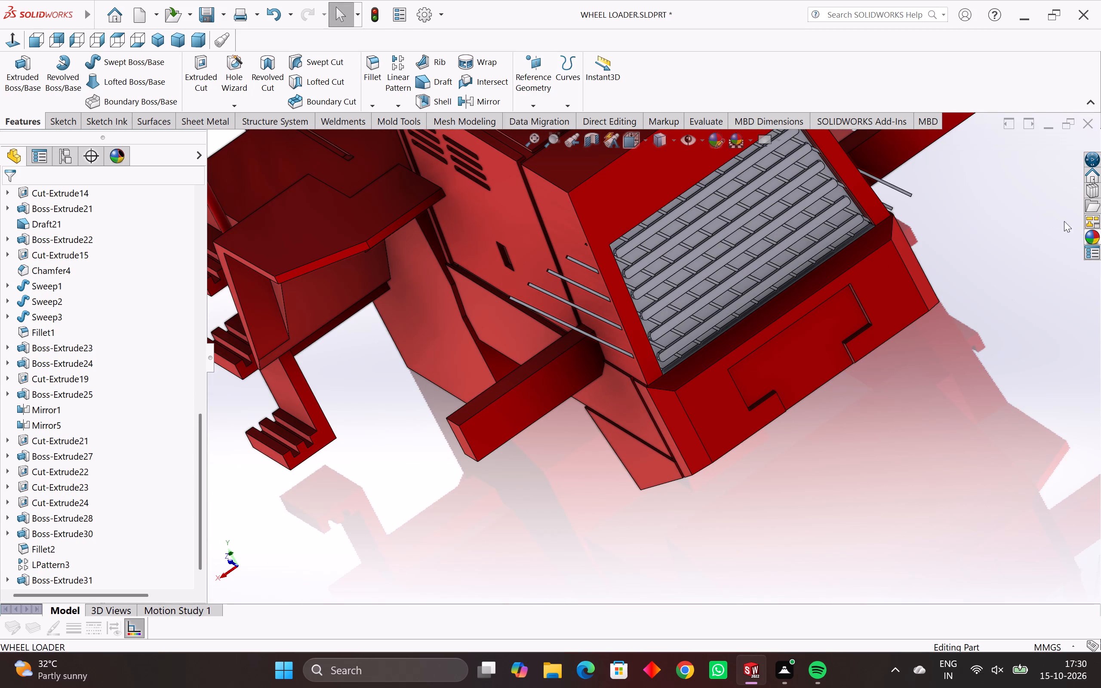
Recolour only the recess face along the grille's lower edge with the standard red colour.
middle_click_drag(812, 297, 803, 383)
scroll(762, 318, "up", 9)
middle_click_drag(696, 271, 716, 304)
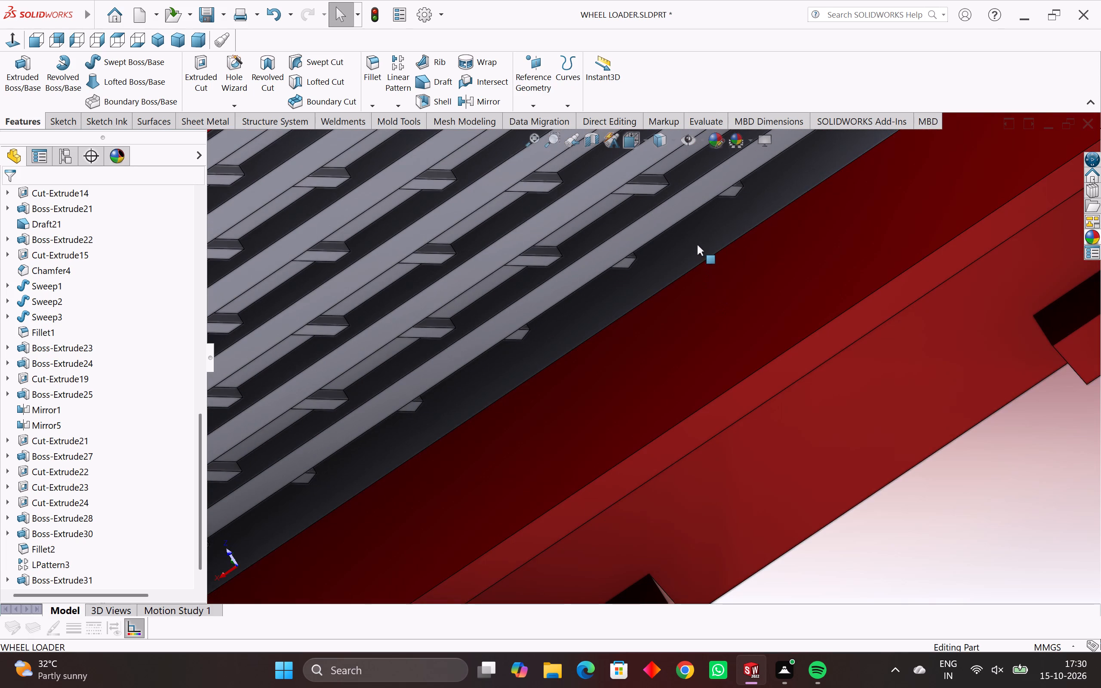
left_click(697, 244)
left_click(811, 197)
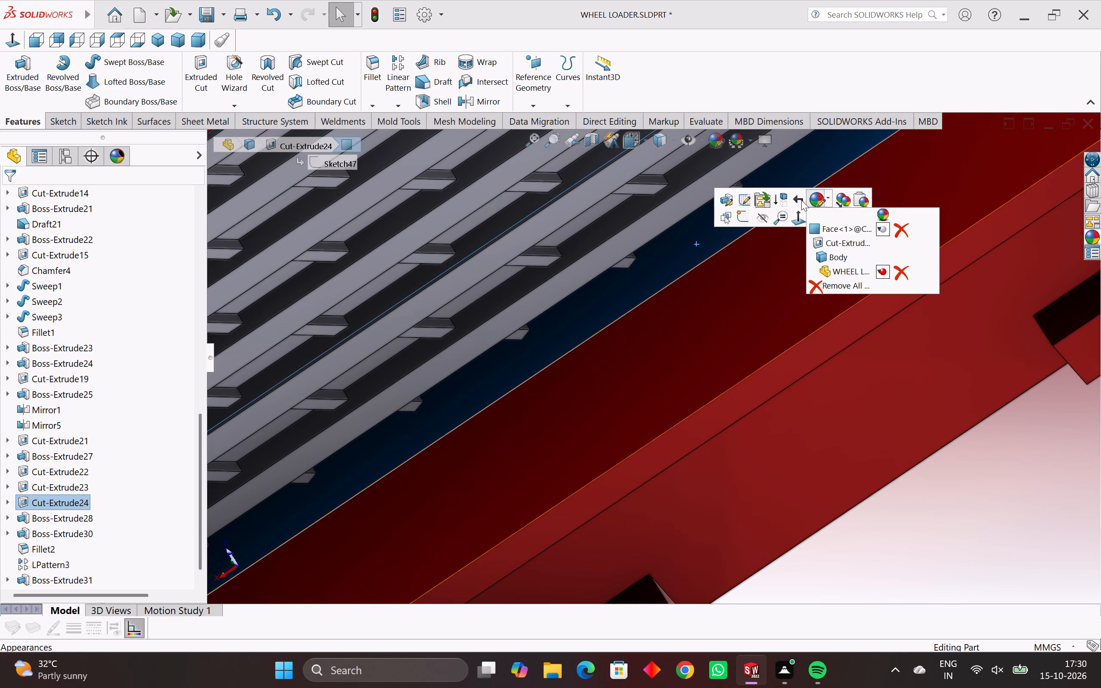
left_click(814, 203)
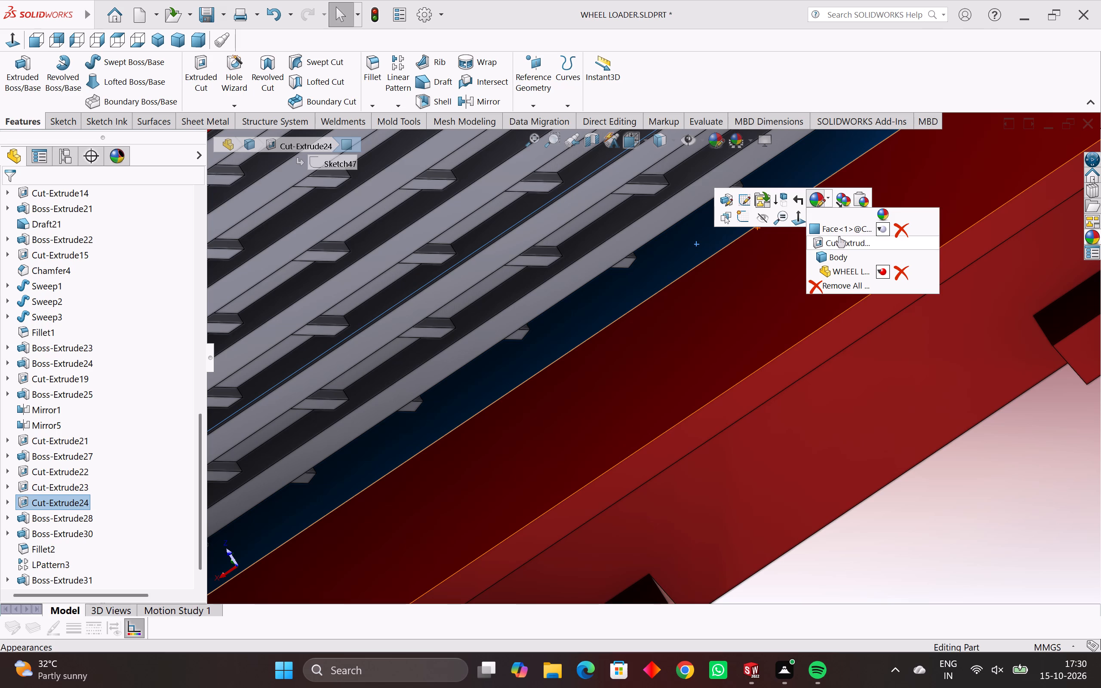
left_click(842, 230)
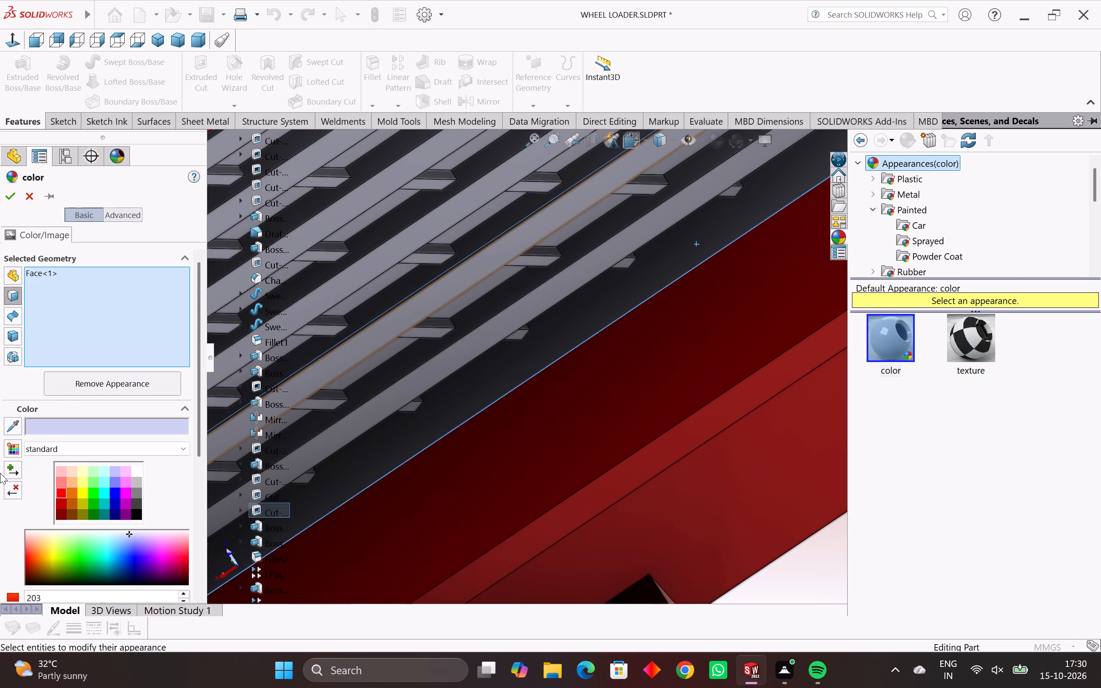
left_click(93, 495)
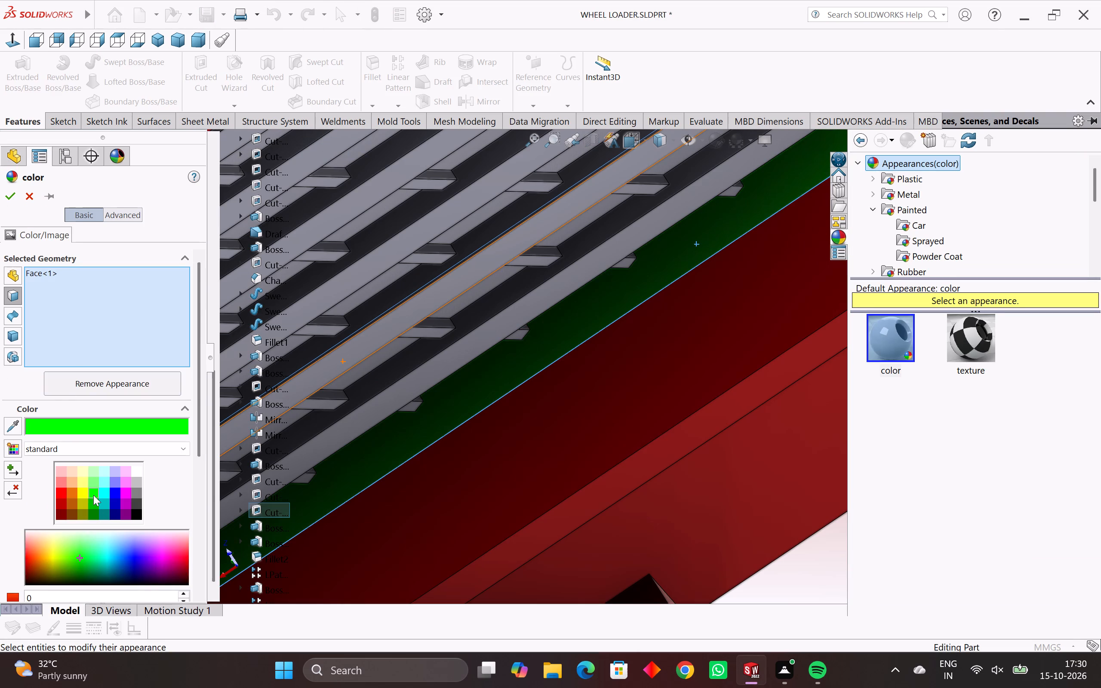
left_click(60, 491)
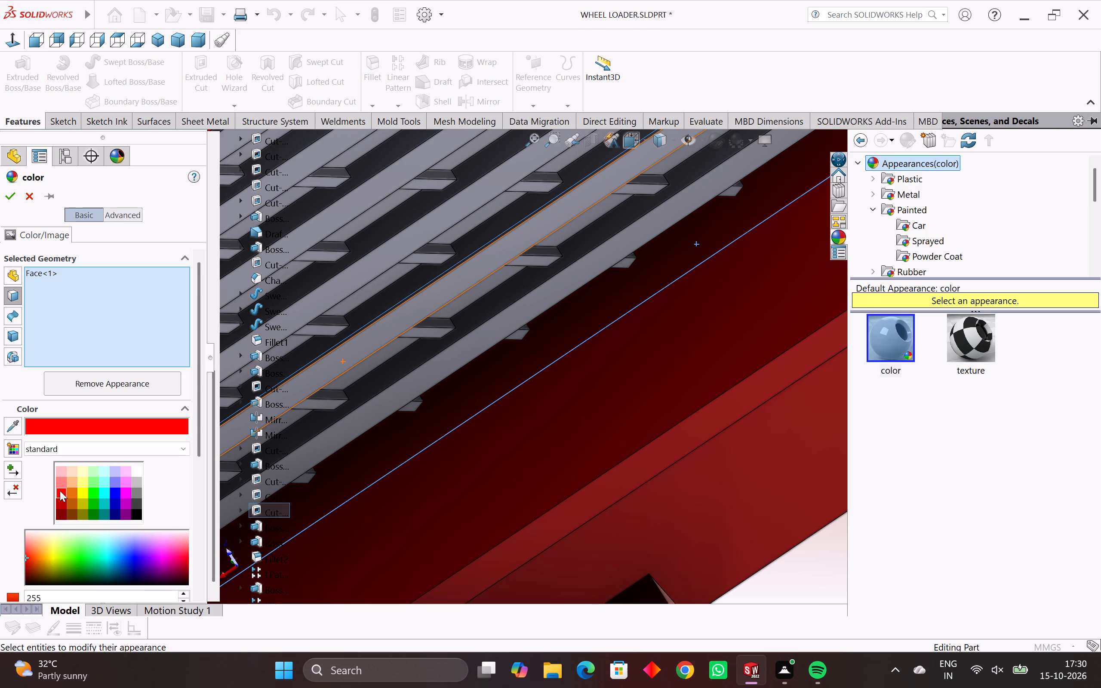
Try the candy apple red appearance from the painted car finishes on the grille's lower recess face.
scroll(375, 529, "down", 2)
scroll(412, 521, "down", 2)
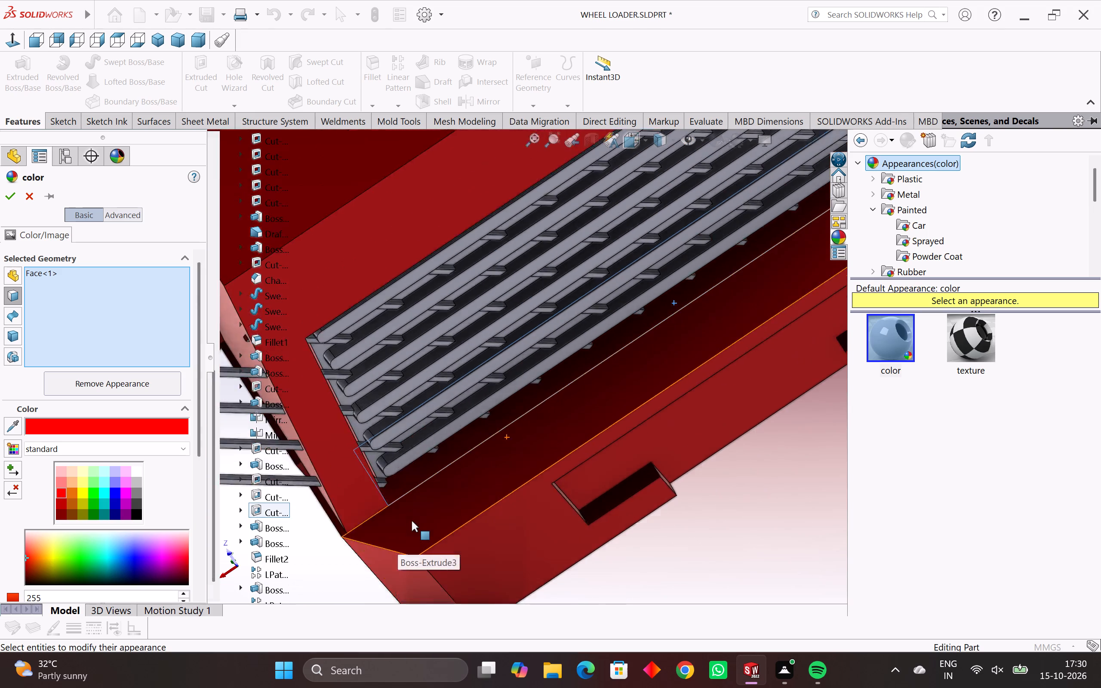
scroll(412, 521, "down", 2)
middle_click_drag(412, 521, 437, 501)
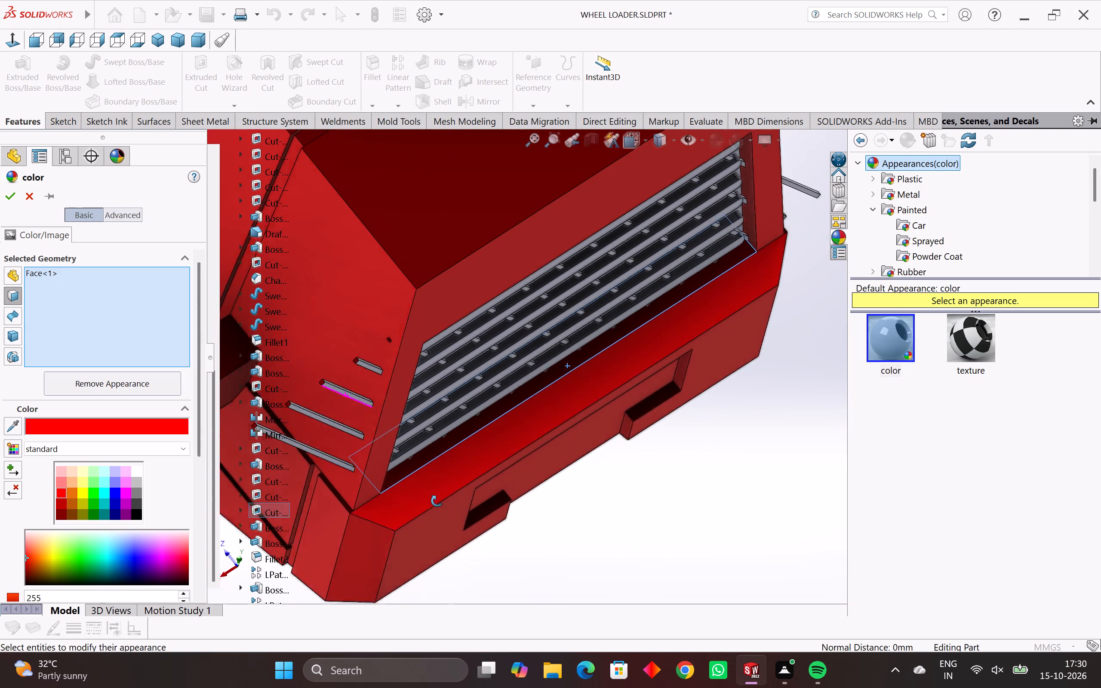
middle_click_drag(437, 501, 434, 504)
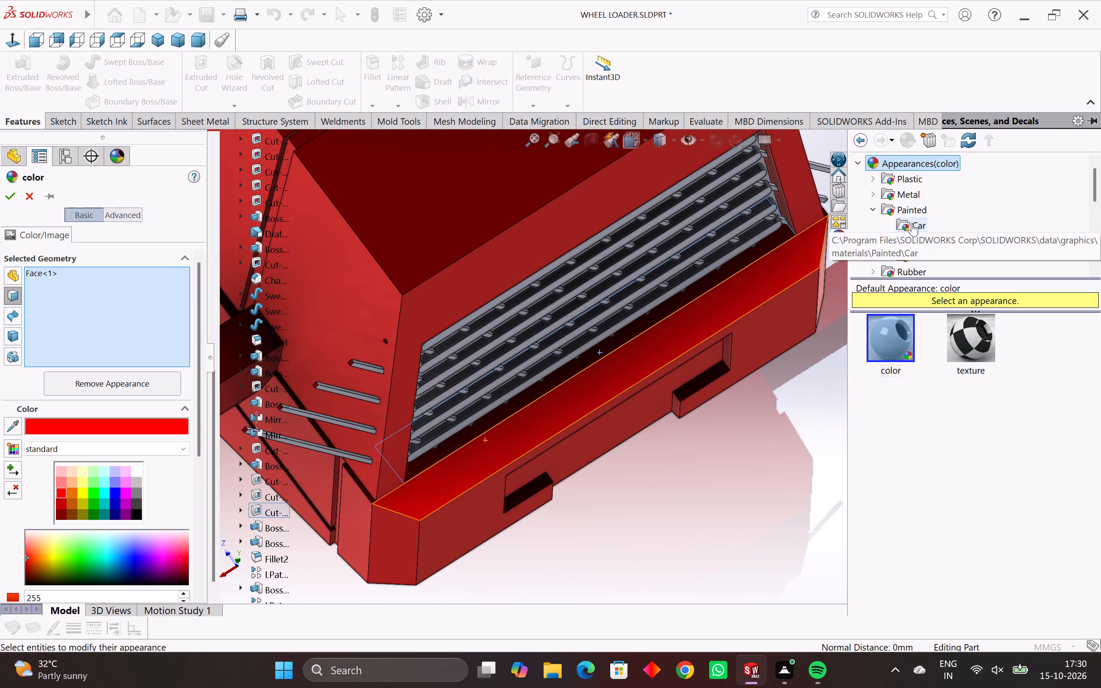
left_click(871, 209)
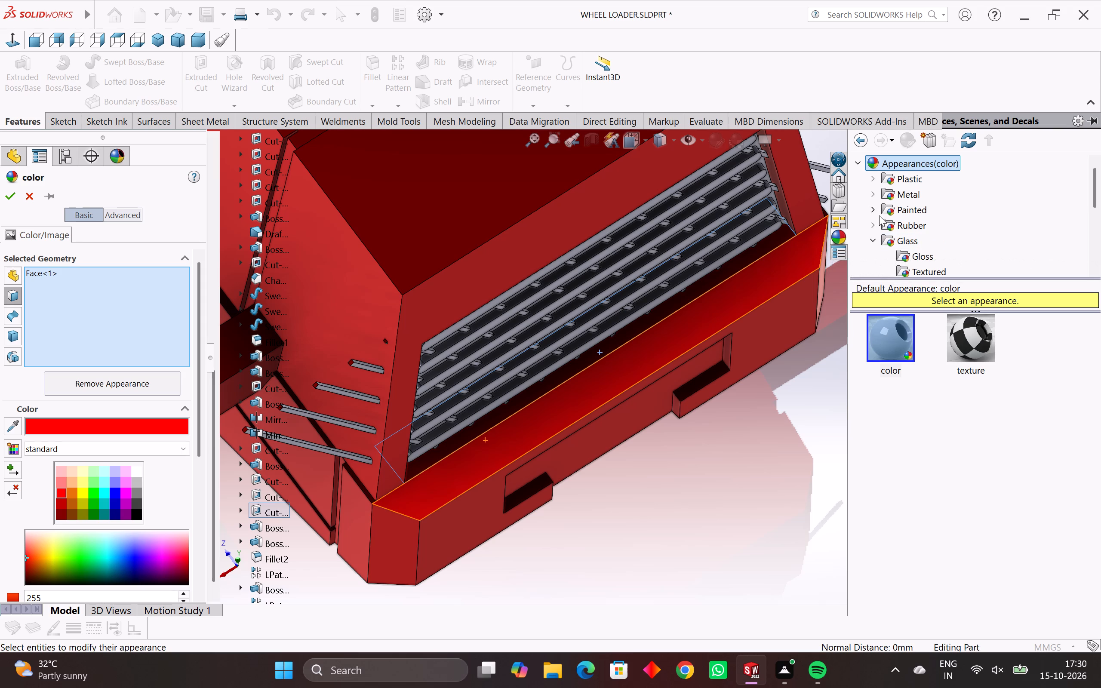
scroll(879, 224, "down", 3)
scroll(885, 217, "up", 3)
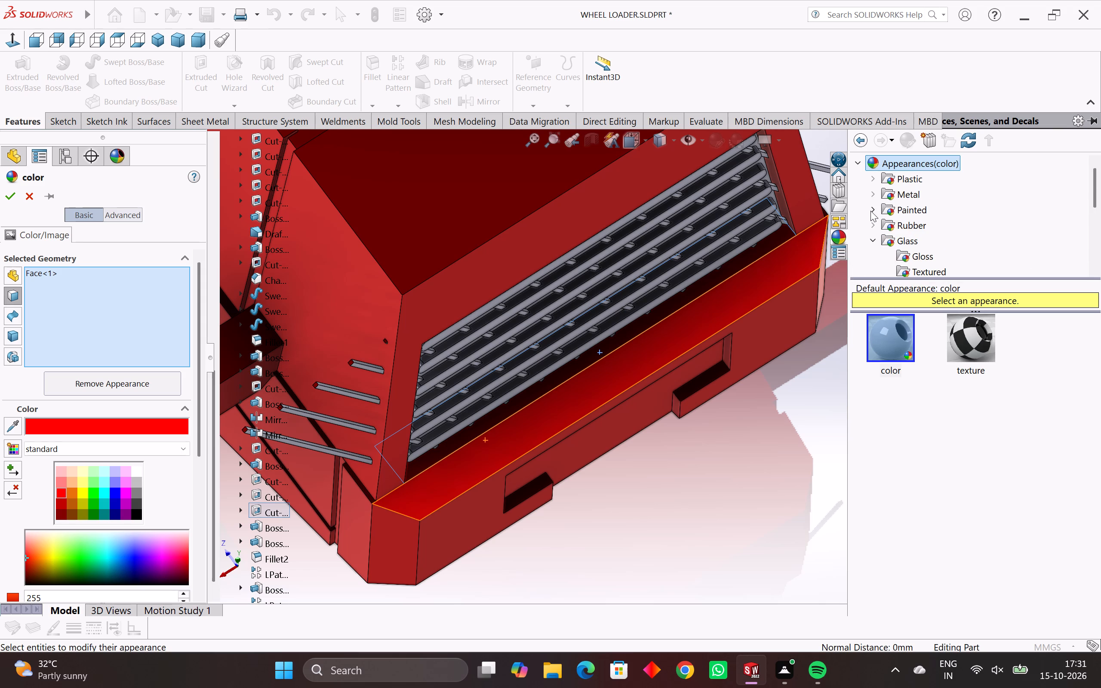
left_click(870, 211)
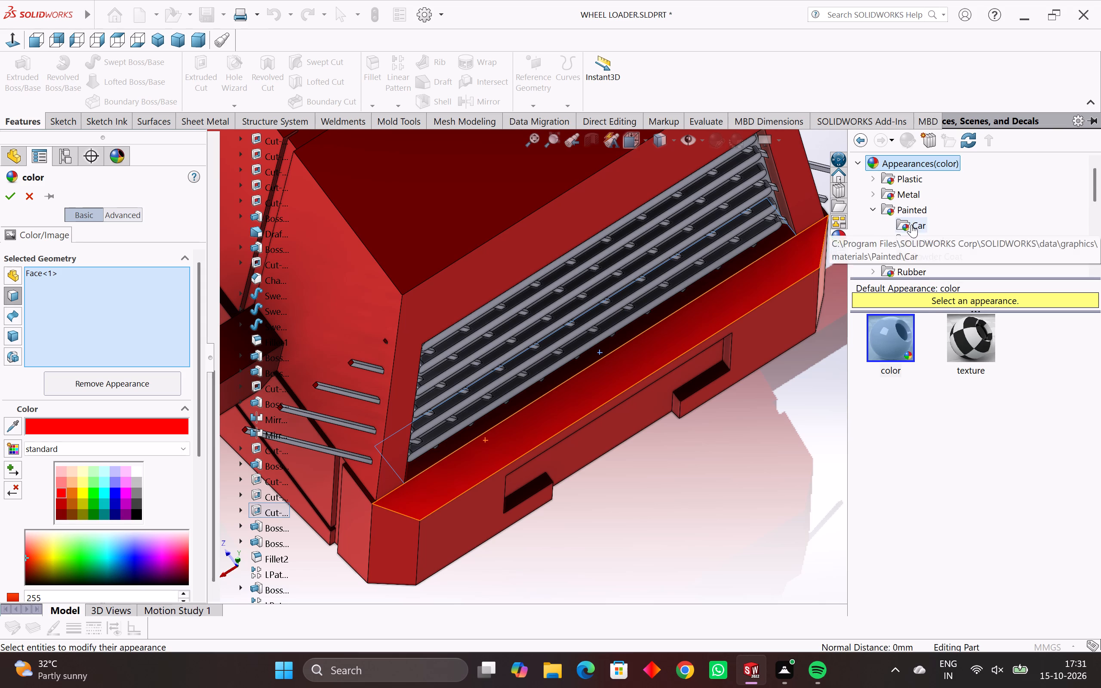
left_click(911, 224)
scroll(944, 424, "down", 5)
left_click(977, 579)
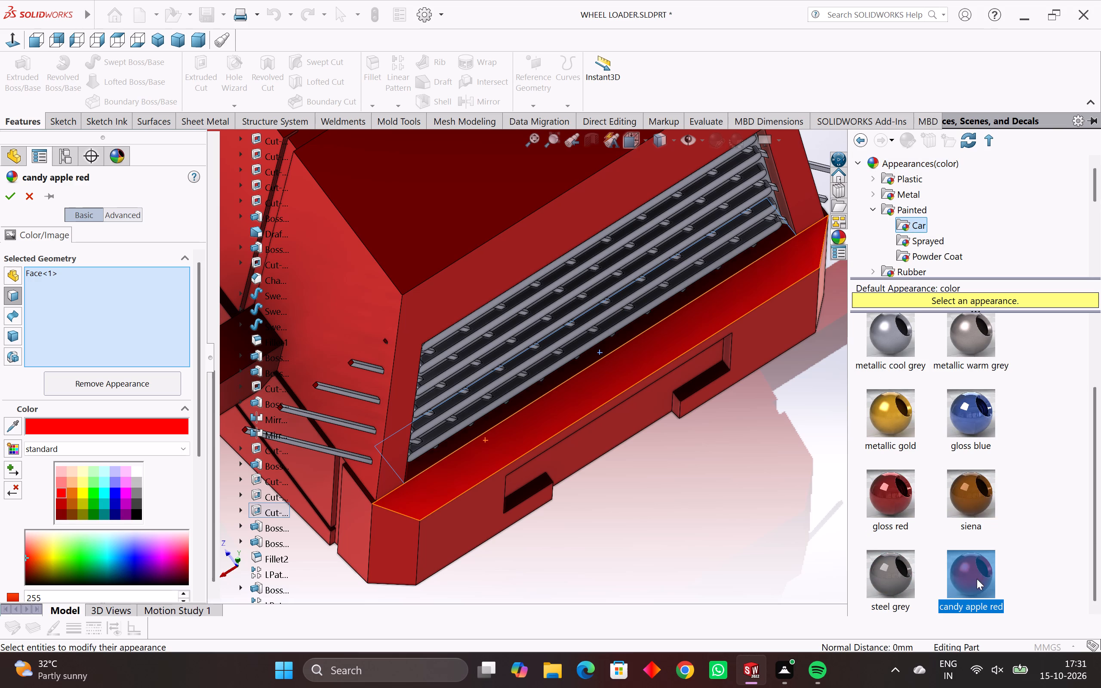
Inspect the lower recess face from other angles and give it the gloss red painted car appearance.
scroll(559, 332, "up", 4)
scroll(621, 376, "up", 4)
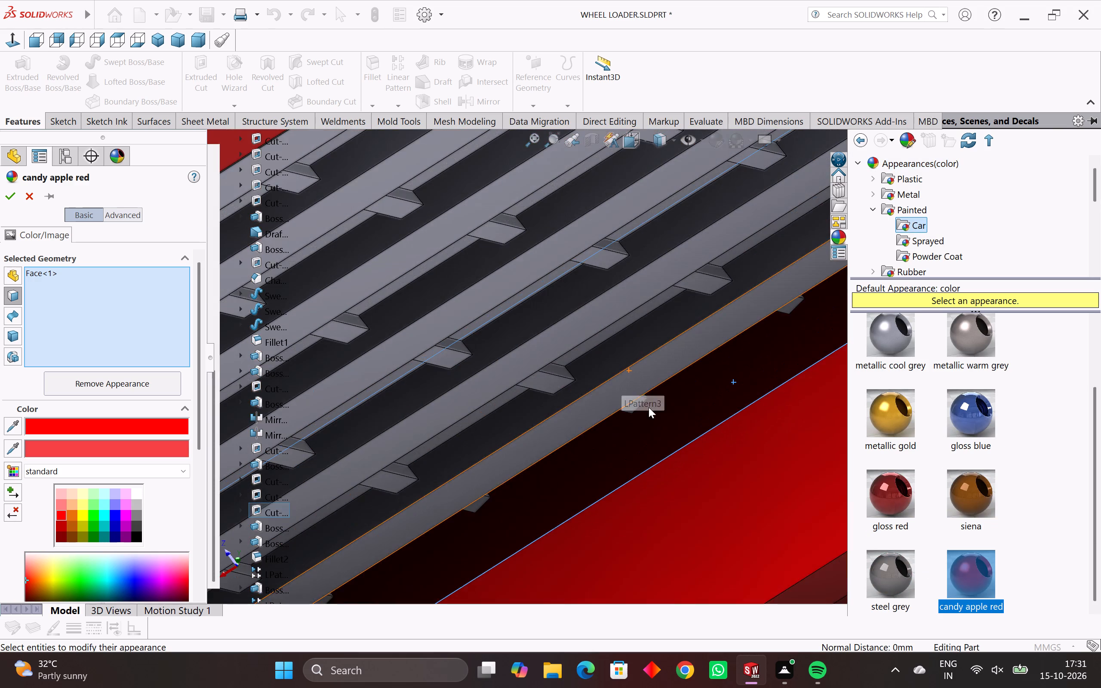
scroll(653, 412, "up", 4)
middle_click_drag(653, 412, 498, 278)
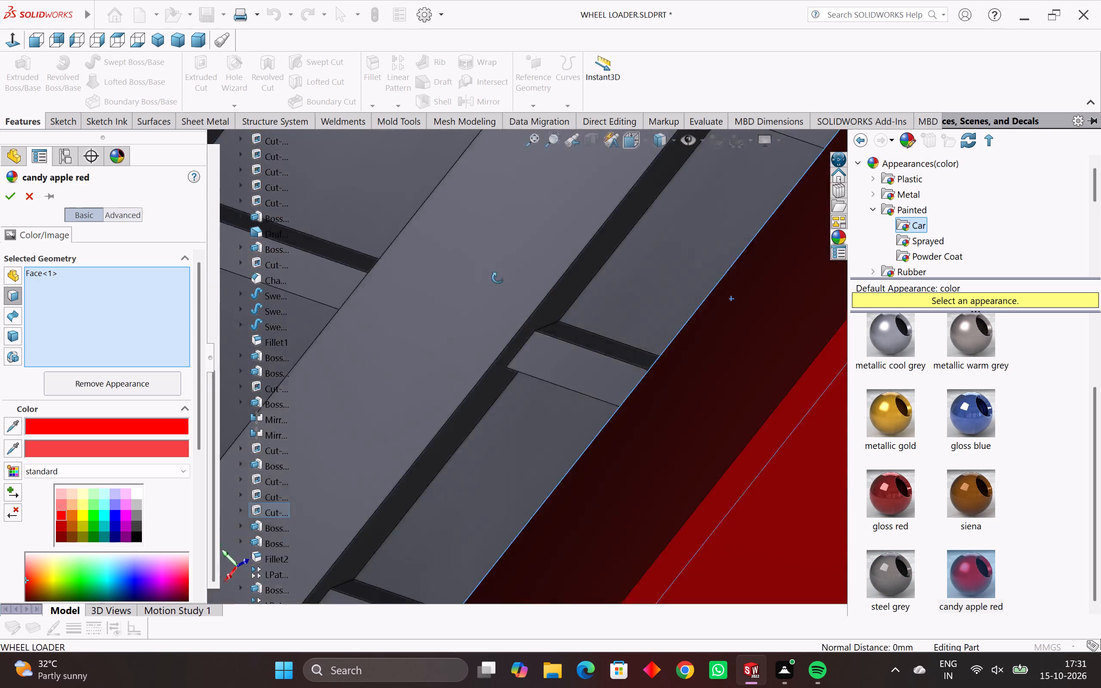
middle_click_drag(498, 278, 467, 301)
scroll(484, 313, "down", 6)
middle_click_drag(450, 316, 465, 329)
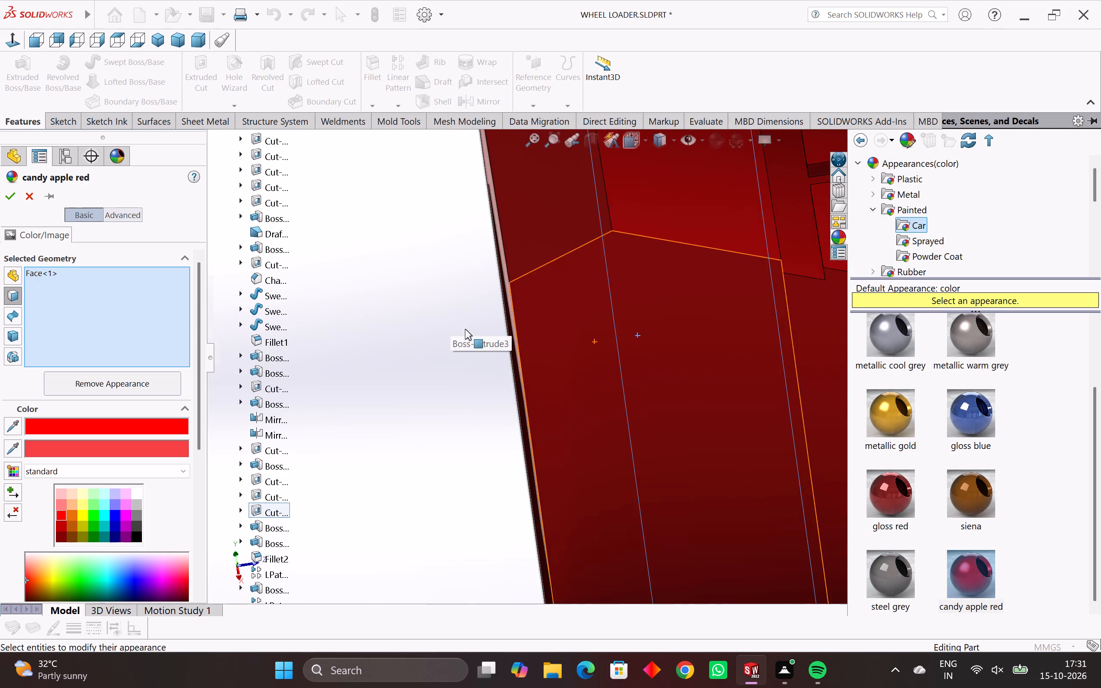
middle_click_drag(465, 329, 477, 345)
scroll(399, 298, "down", 5)
scroll(439, 176, "up", 2)
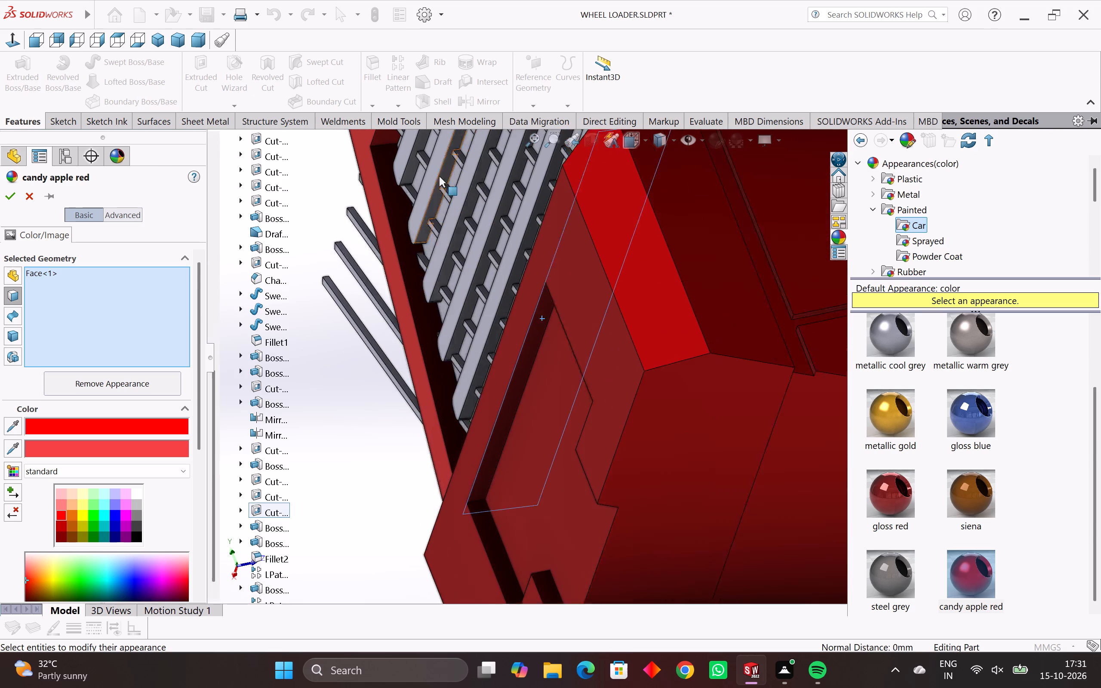
scroll(422, 173, "up", 2)
scroll(421, 171, "down", 1)
middle_click_drag(458, 245, 557, 378)
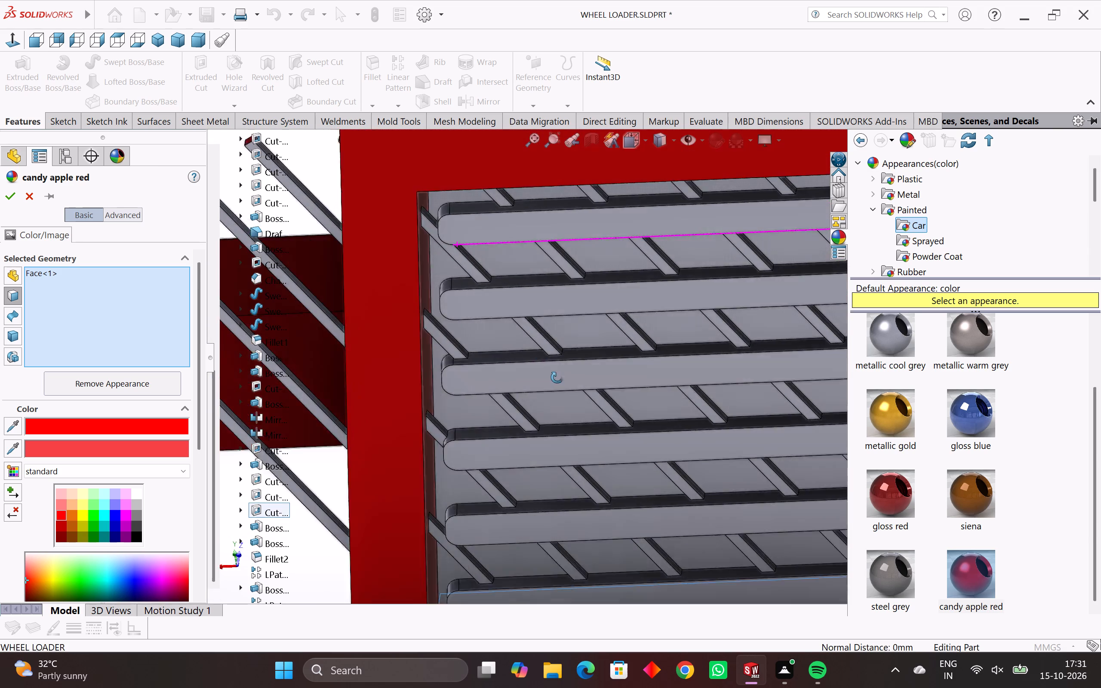
middle_click_drag(557, 378, 575, 443)
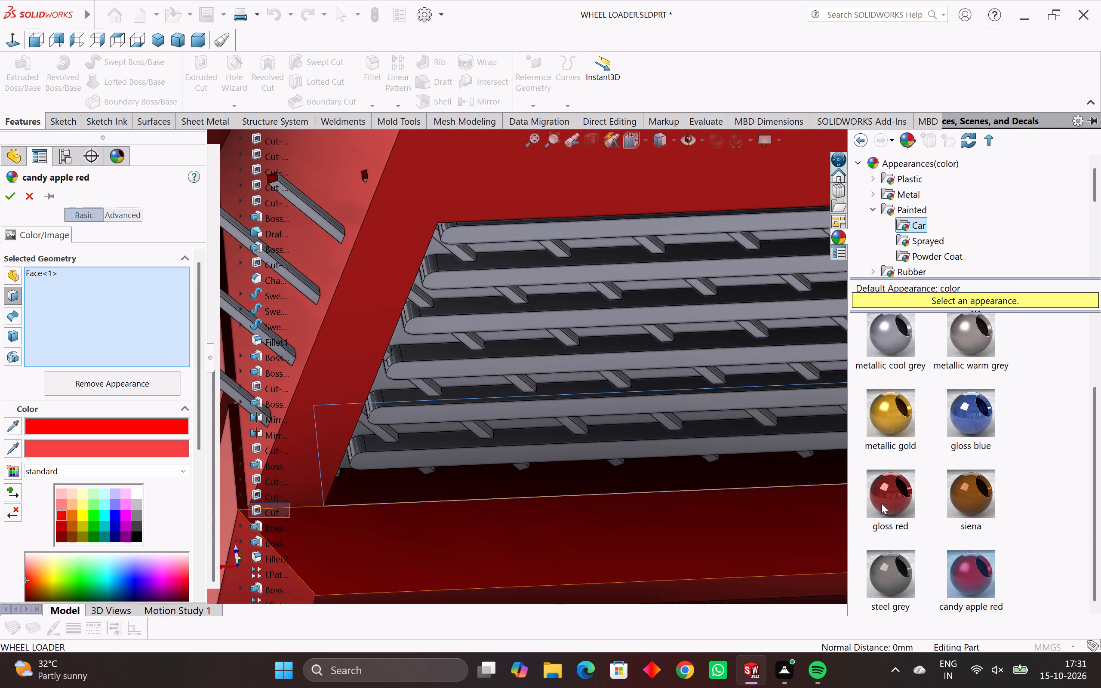
left_click(880, 503)
left_click(880, 503)
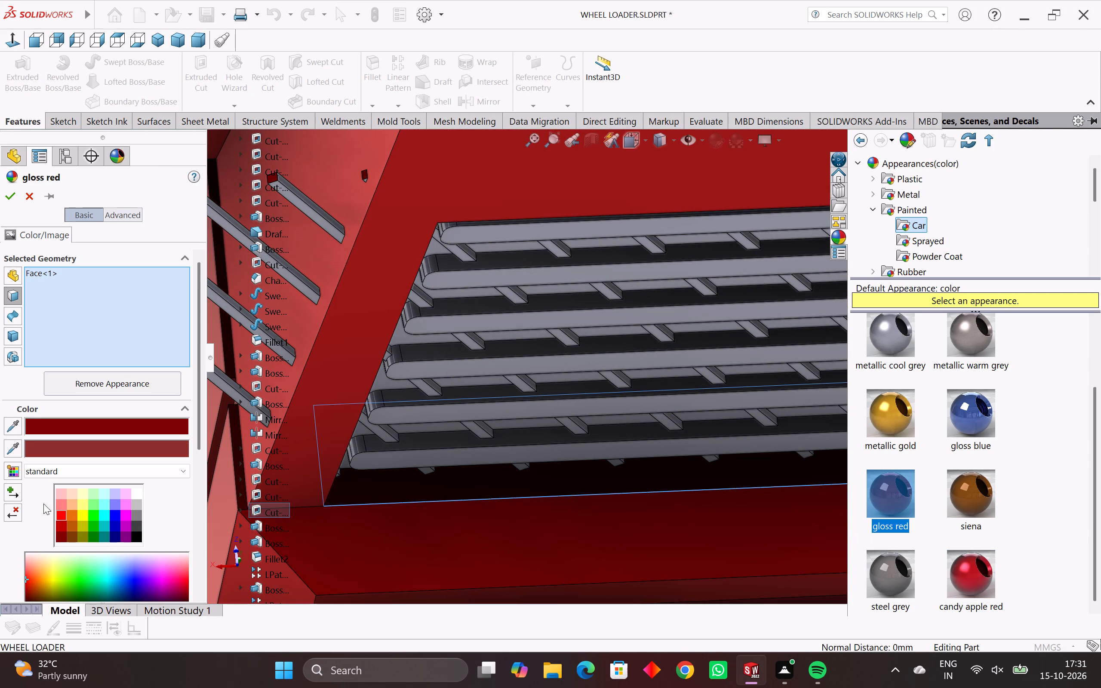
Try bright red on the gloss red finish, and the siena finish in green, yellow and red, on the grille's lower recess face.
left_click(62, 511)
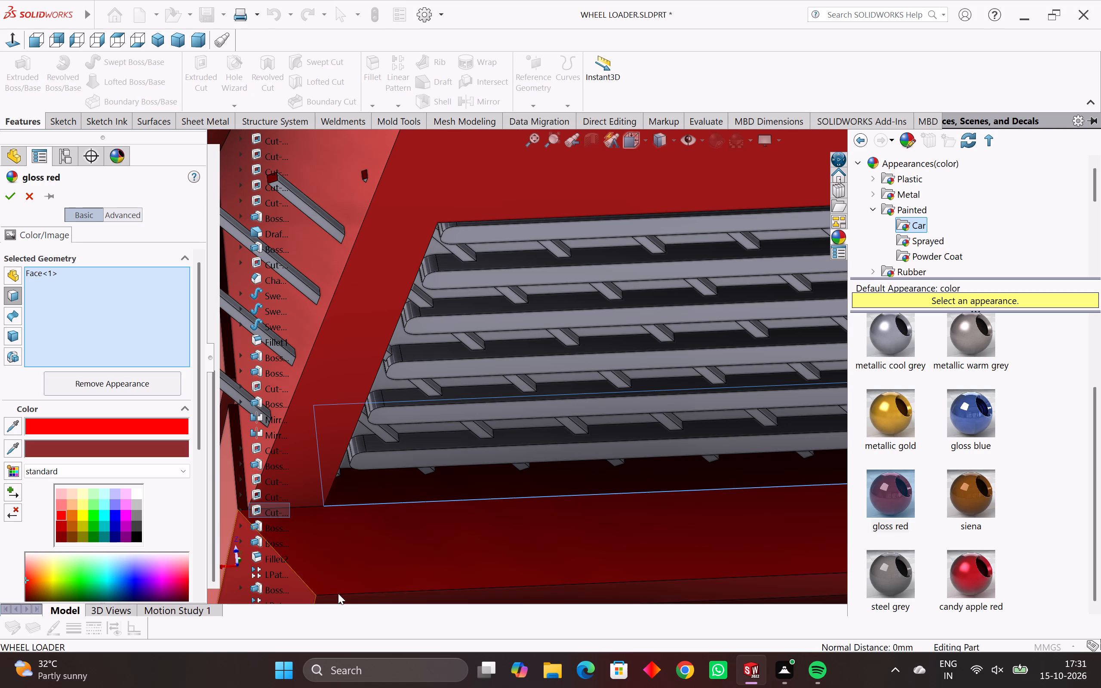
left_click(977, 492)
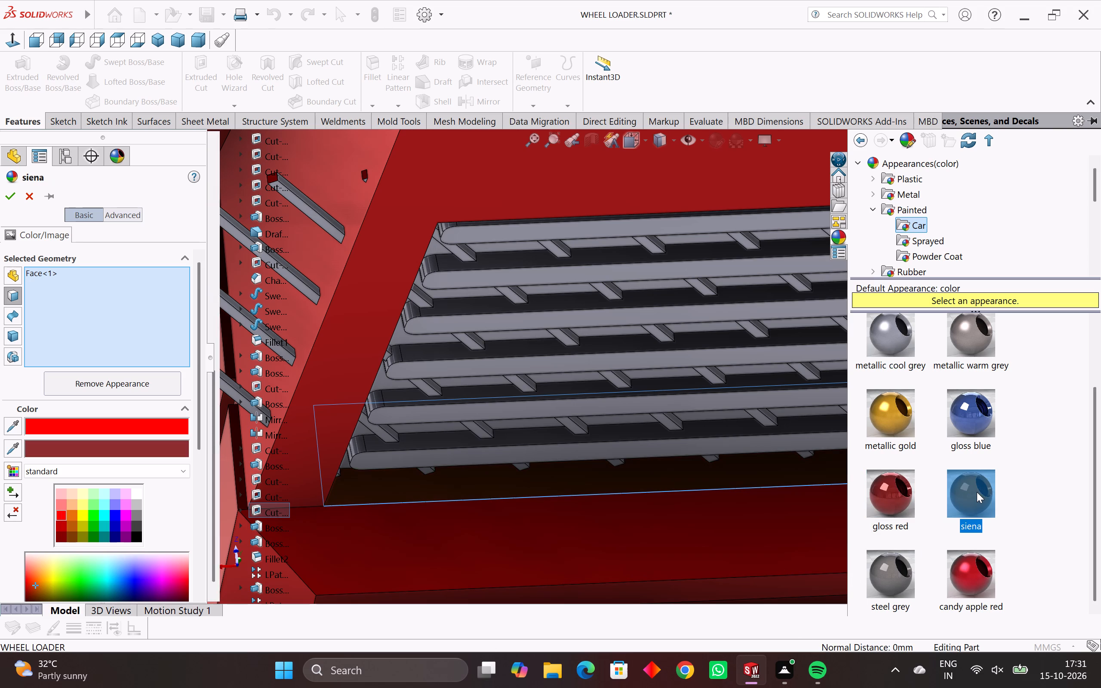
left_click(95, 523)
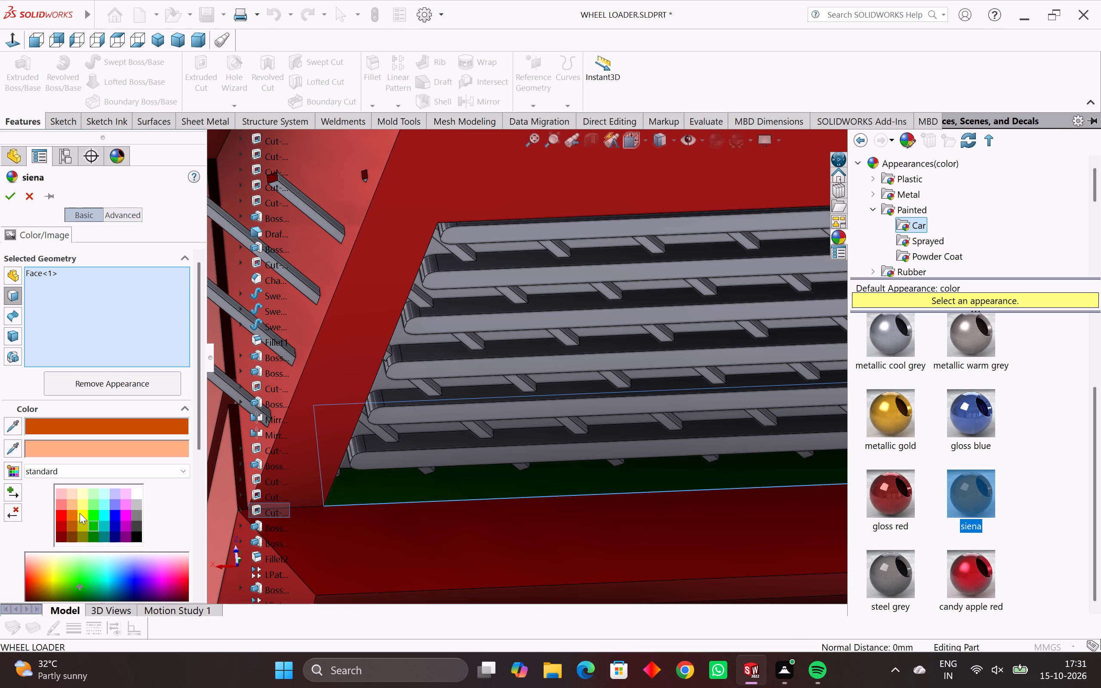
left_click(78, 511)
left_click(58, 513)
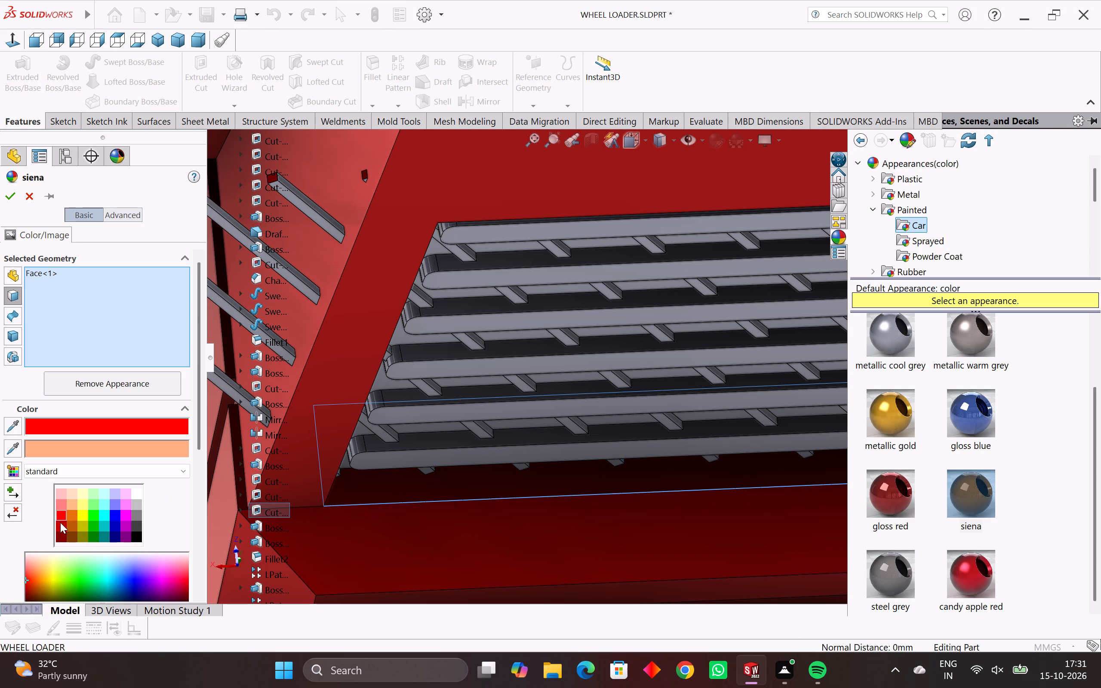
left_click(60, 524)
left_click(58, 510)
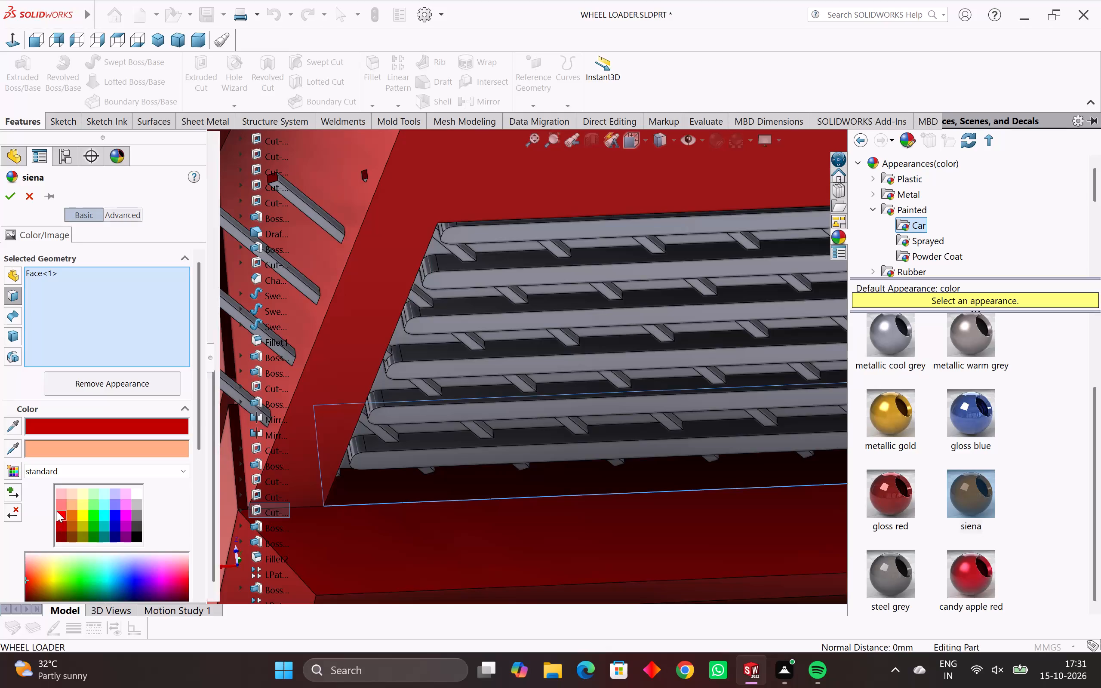
Apply the candy apple red car paint appearance to the recess face along the grille's lower edge.
left_click(959, 579)
left_click(959, 580)
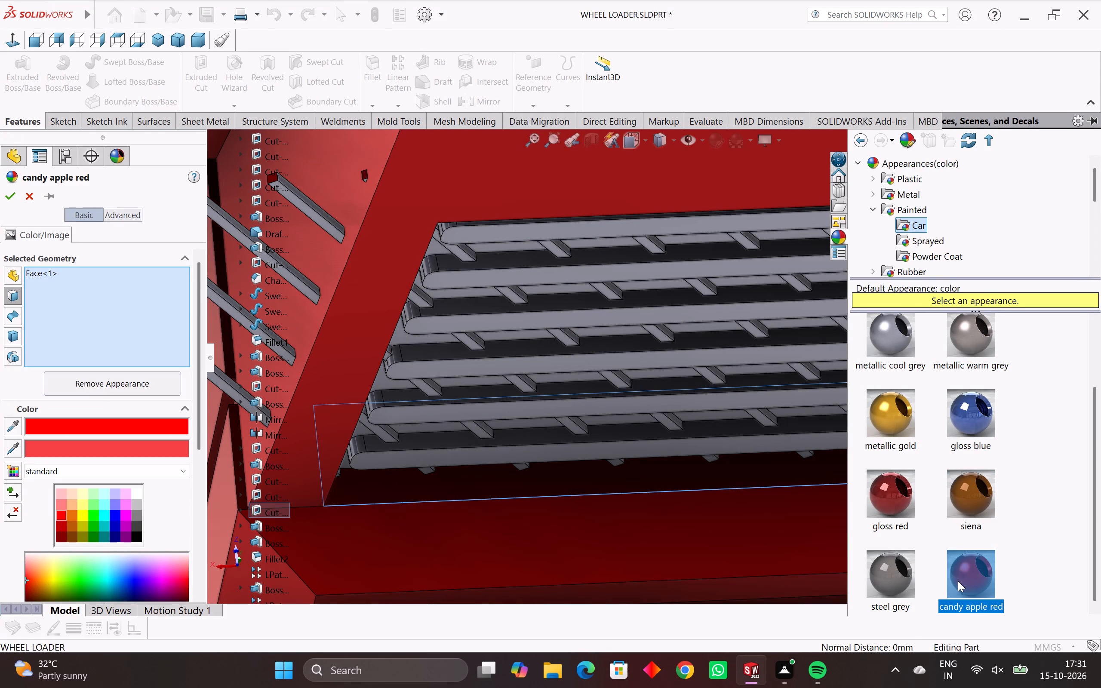
double_click(958, 581)
double_click(958, 581)
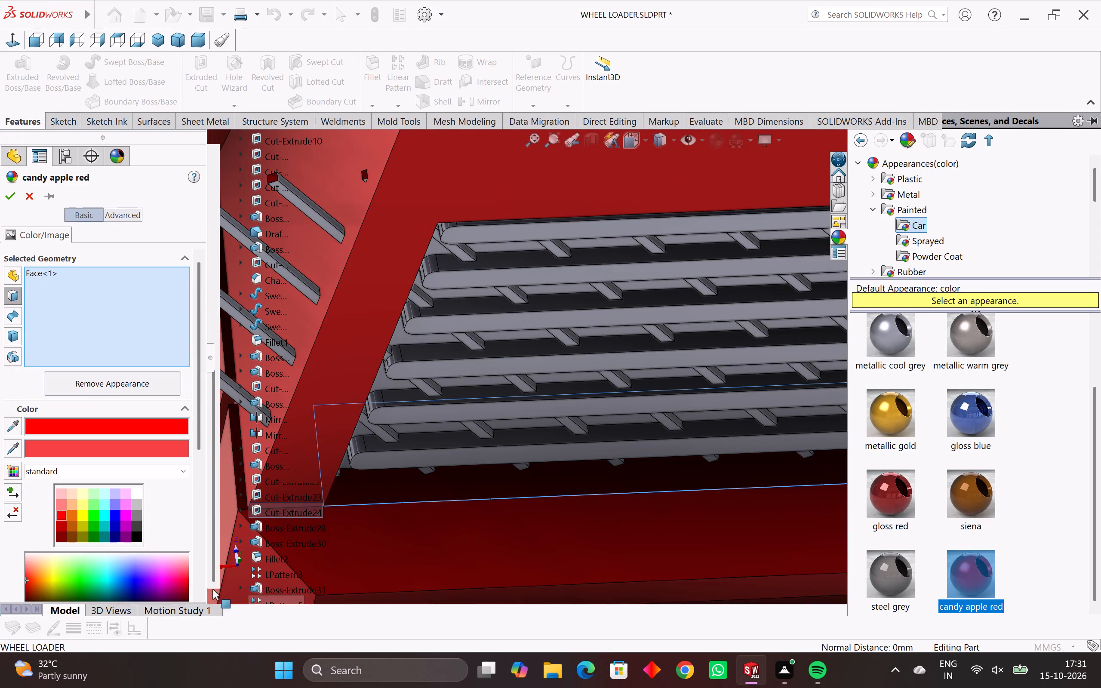
left_click(363, 494)
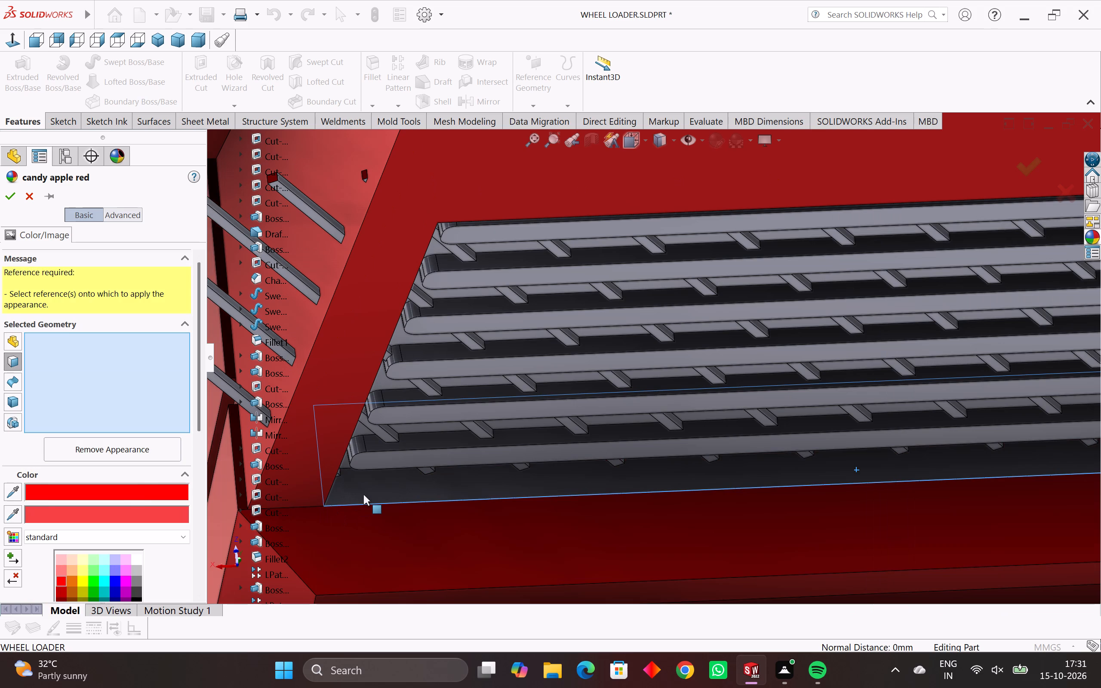
left_click(363, 494)
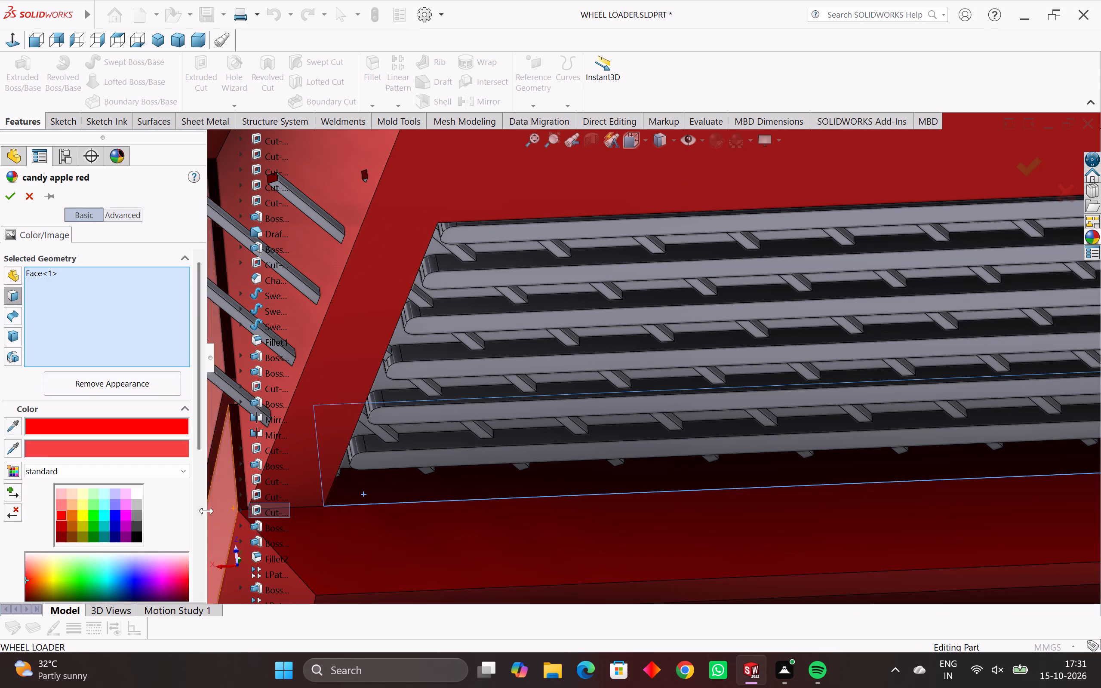
left_click(13, 197)
Examine the recoloured recess around the grille from several angles and look through the list of model features.
scroll(465, 545, "down", 3)
middle_click_drag(492, 530, 530, 539)
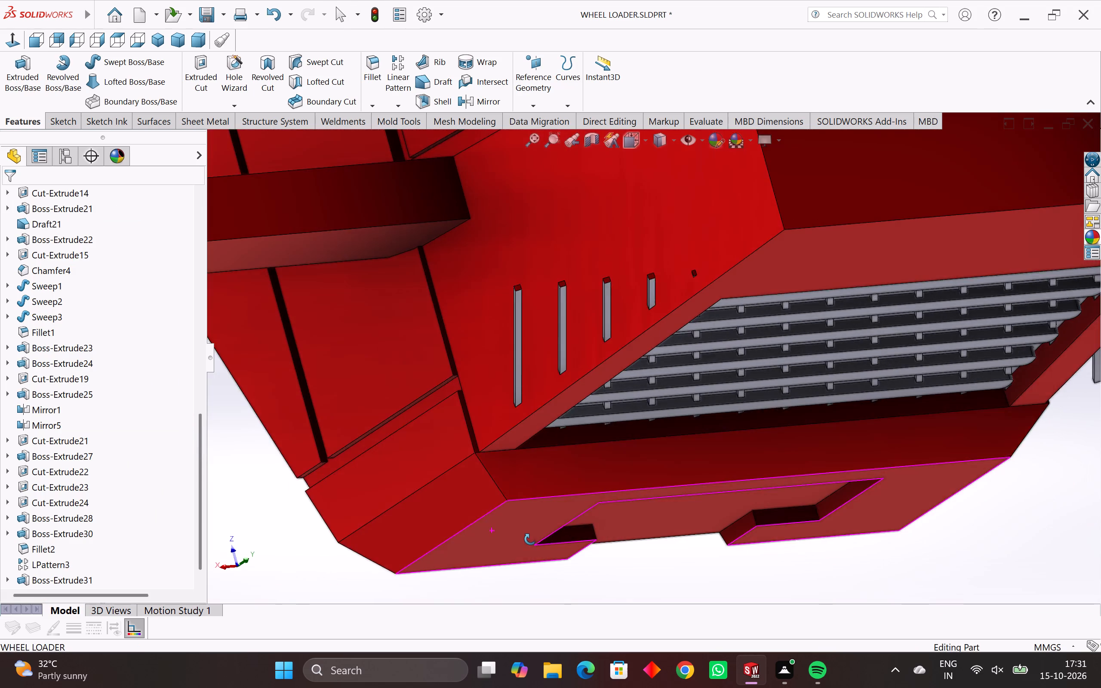
middle_click_drag(530, 539, 387, 357)
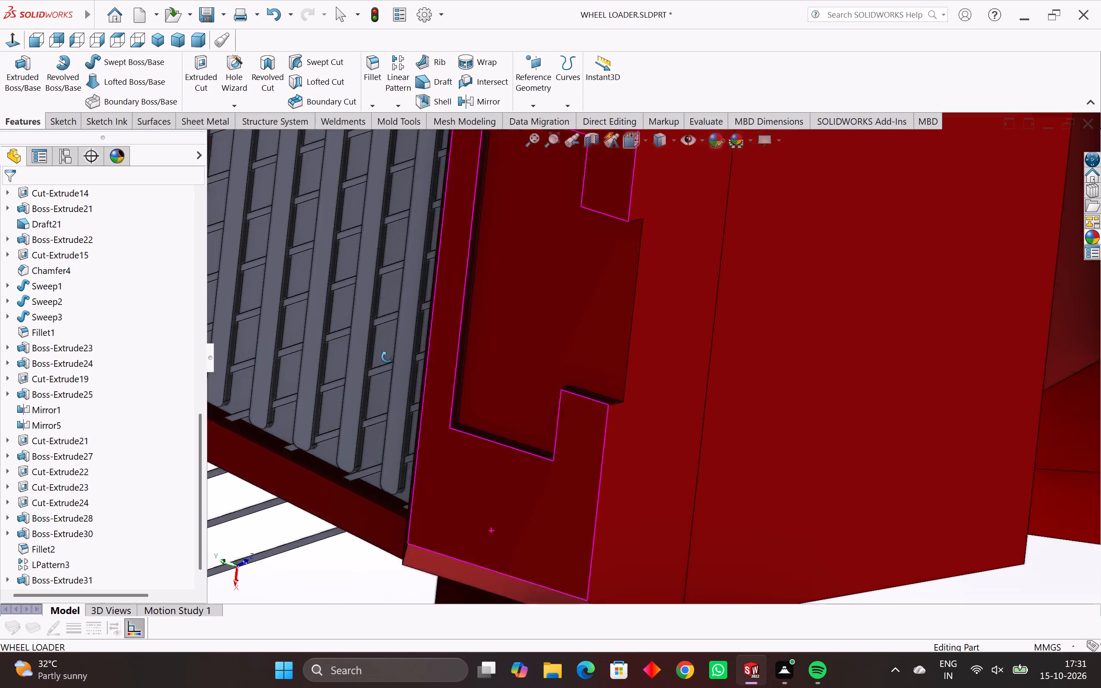
middle_click_drag(387, 357, 487, 449)
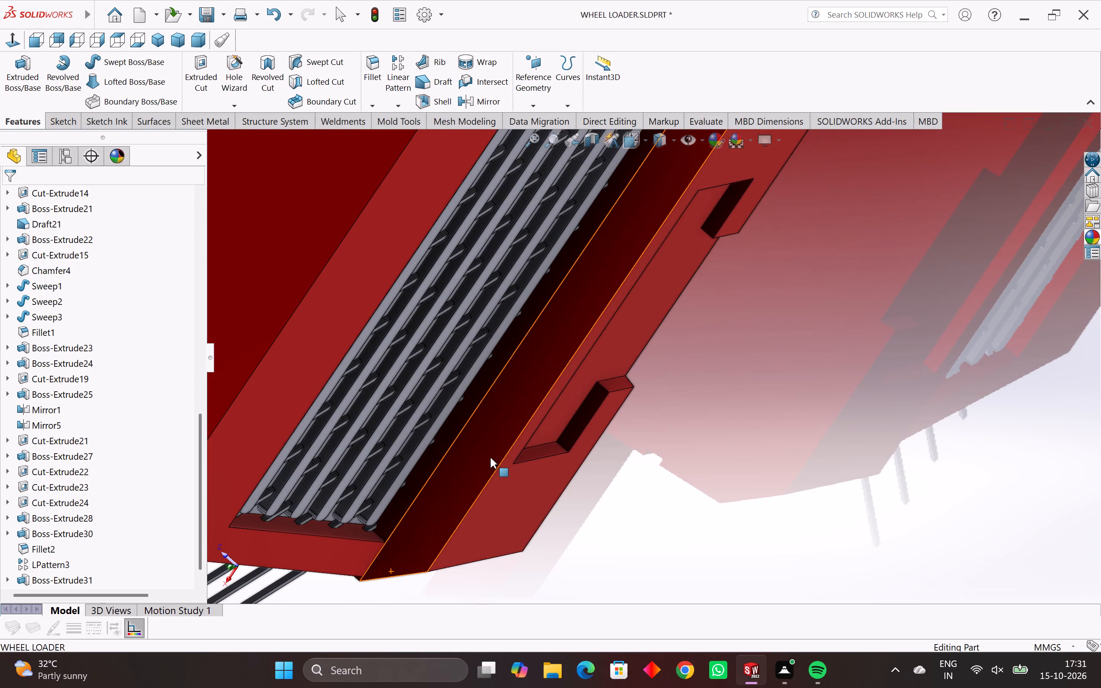
scroll(148, 467, "down", 10)
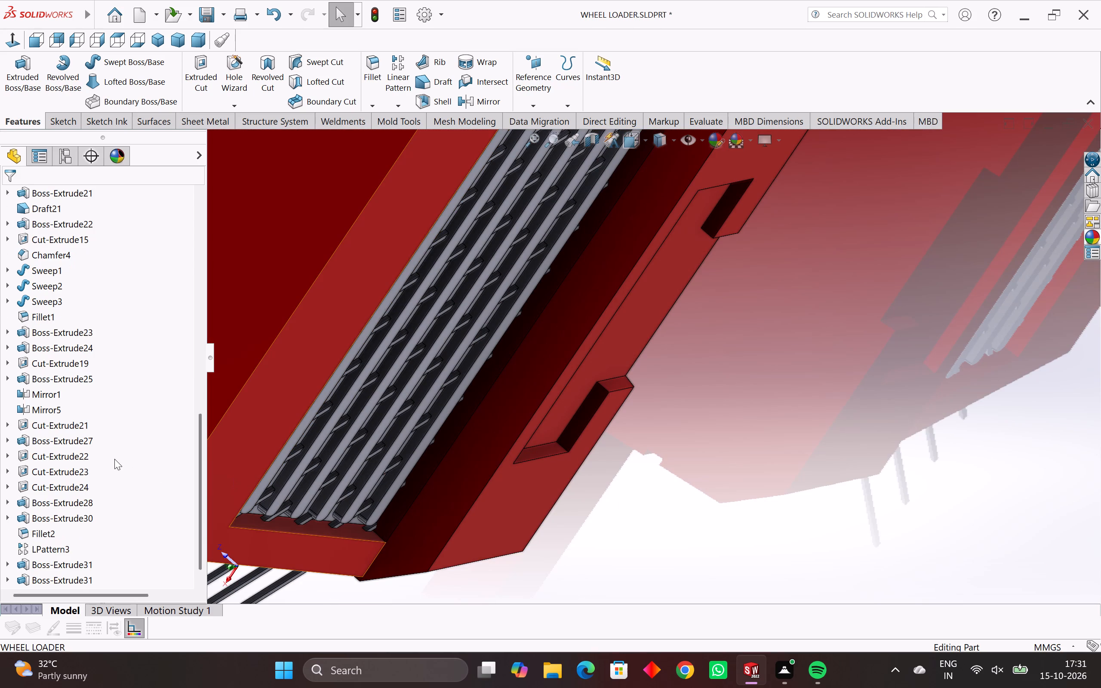
scroll(114, 459, "down", 3)
scroll(102, 461, "up", 20)
scroll(102, 461, "up", 1)
scroll(89, 429, "down", 4)
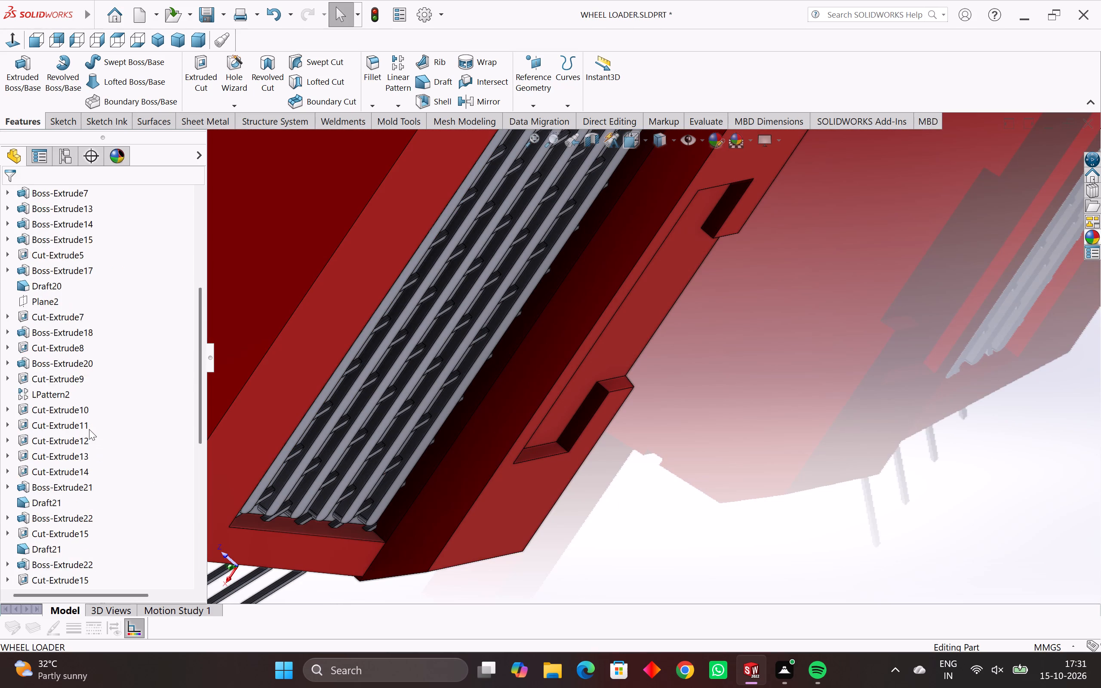
scroll(89, 429, "down", 8)
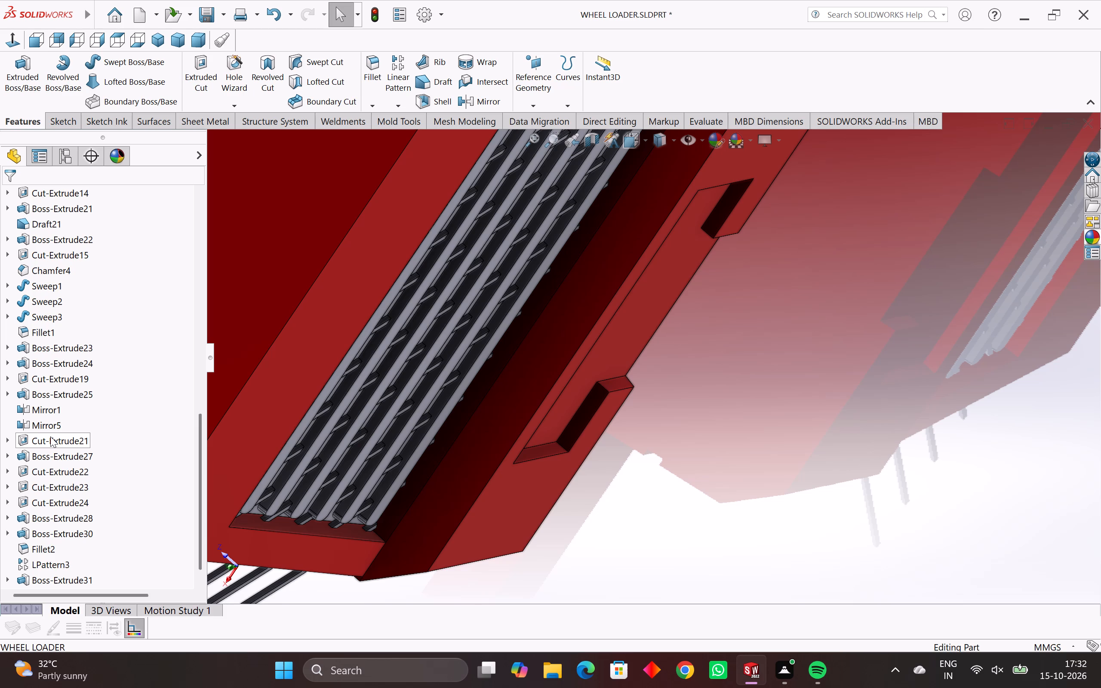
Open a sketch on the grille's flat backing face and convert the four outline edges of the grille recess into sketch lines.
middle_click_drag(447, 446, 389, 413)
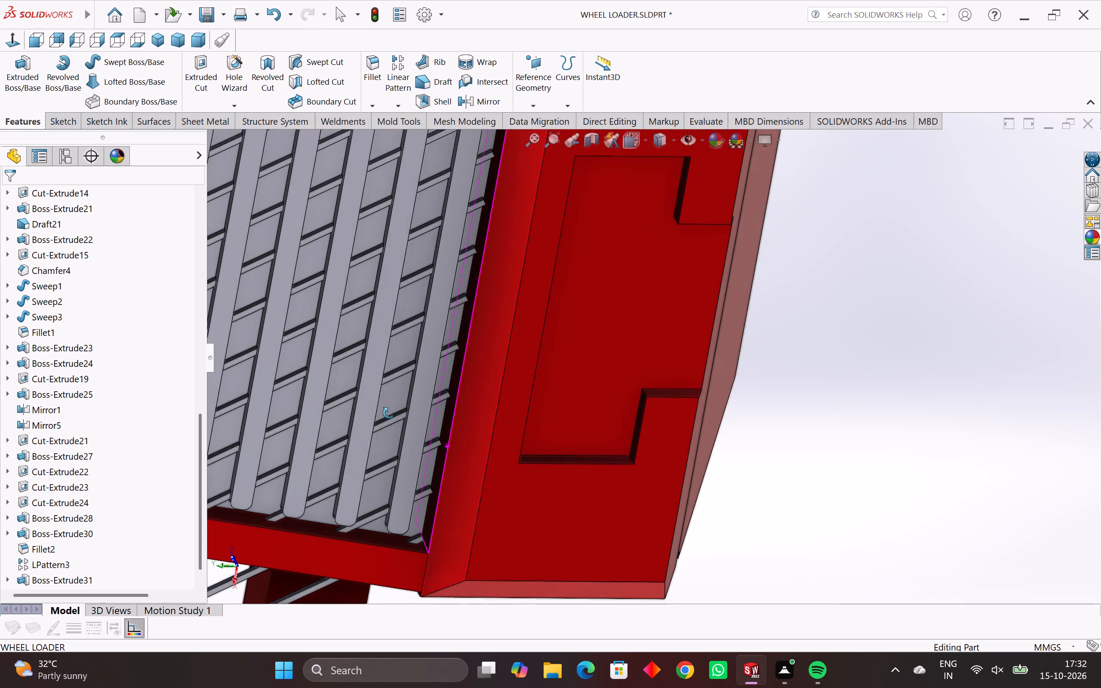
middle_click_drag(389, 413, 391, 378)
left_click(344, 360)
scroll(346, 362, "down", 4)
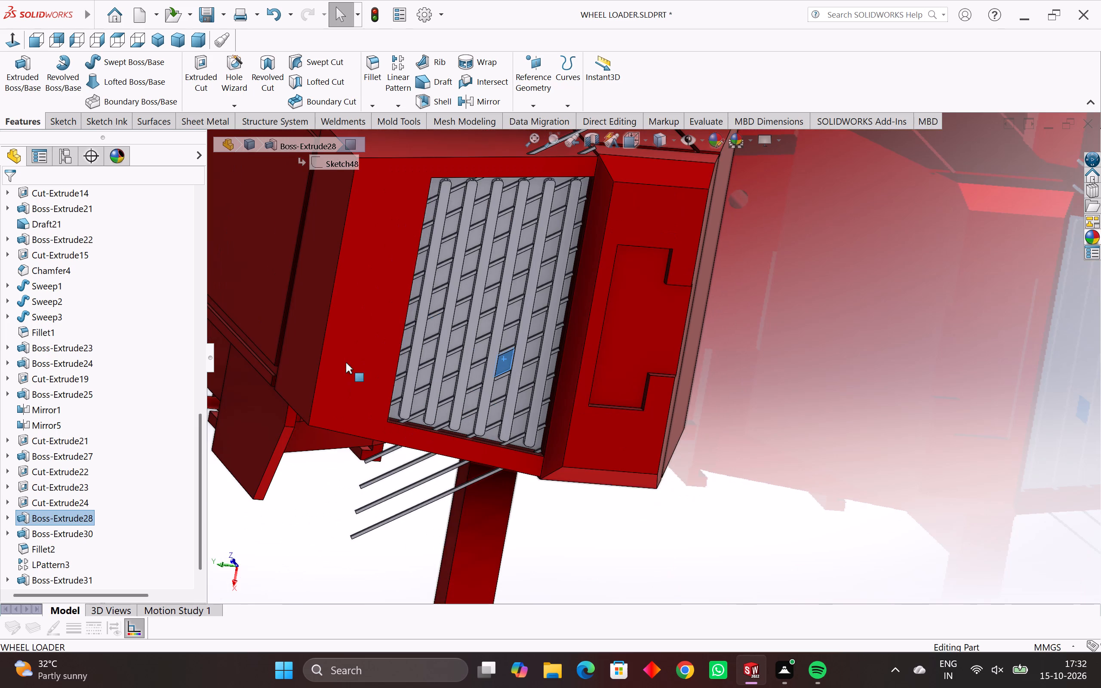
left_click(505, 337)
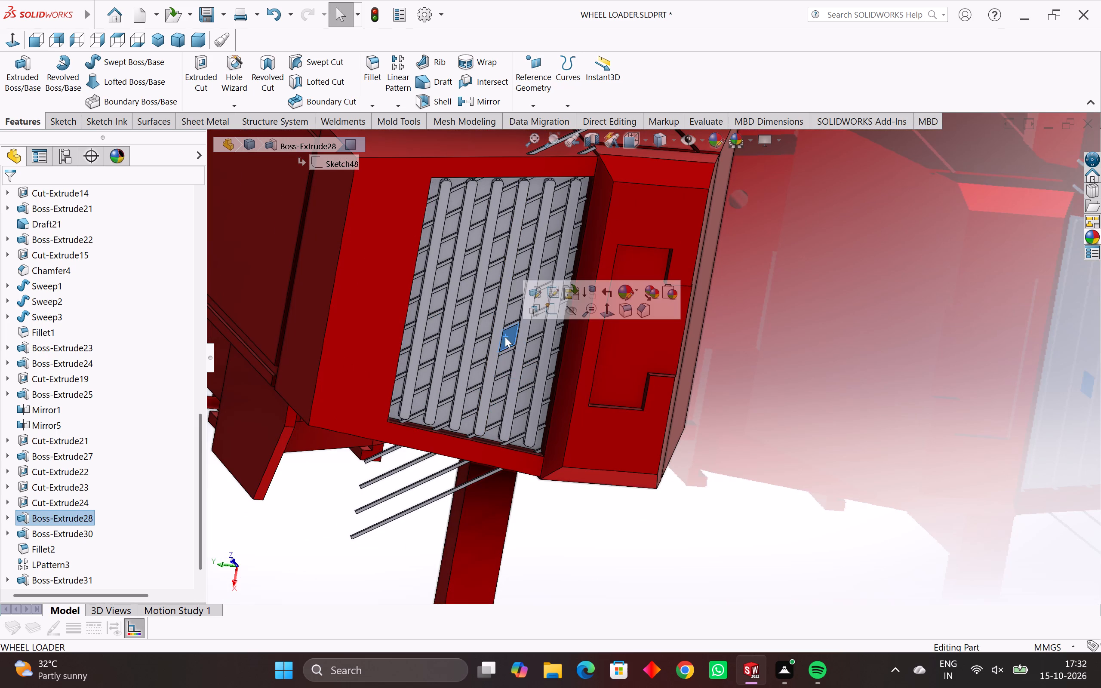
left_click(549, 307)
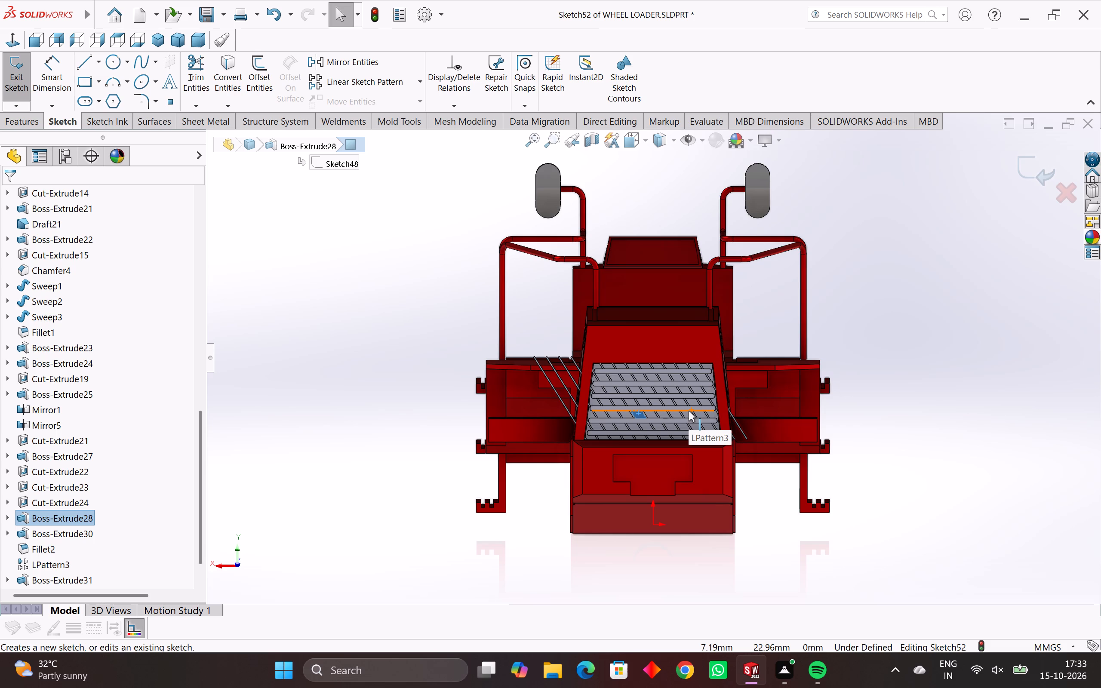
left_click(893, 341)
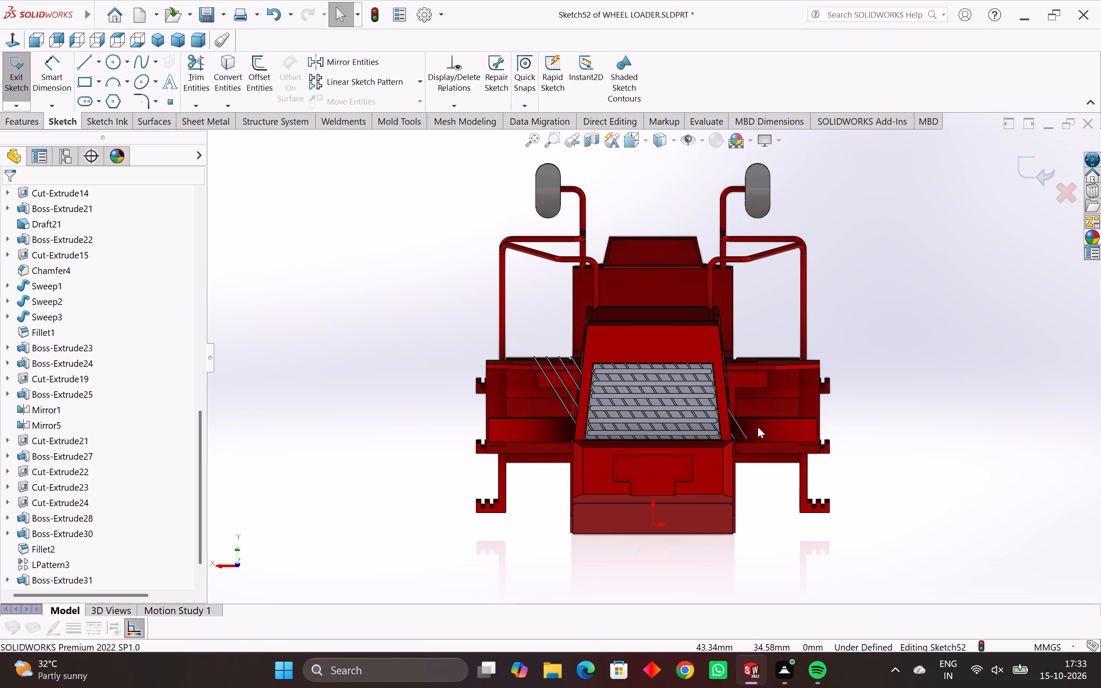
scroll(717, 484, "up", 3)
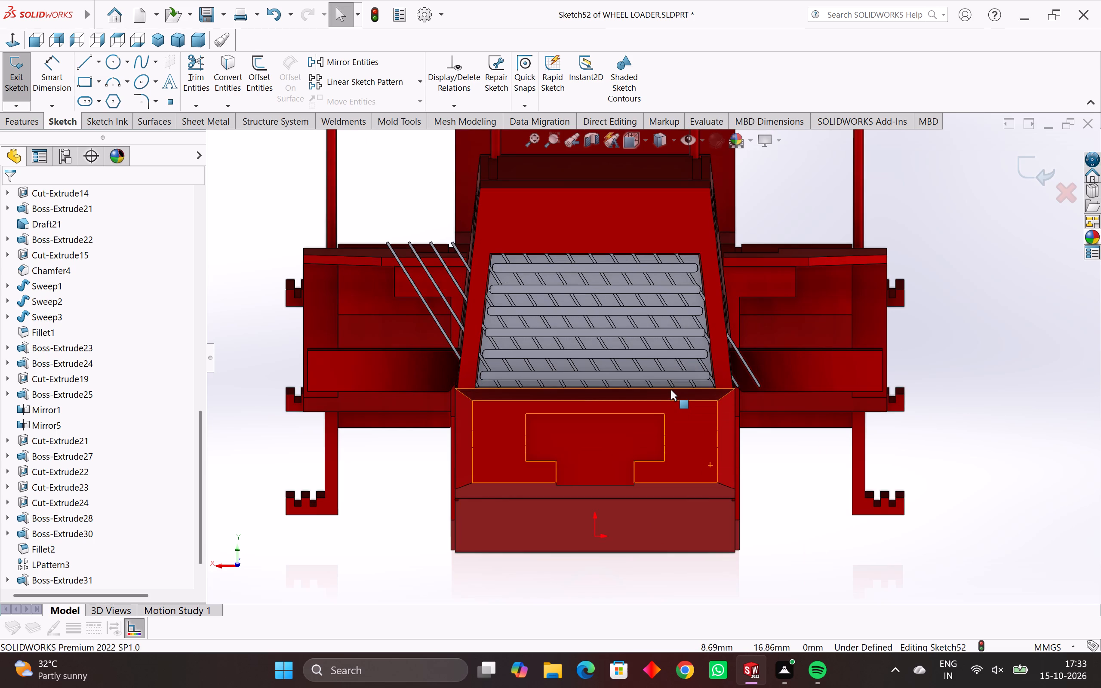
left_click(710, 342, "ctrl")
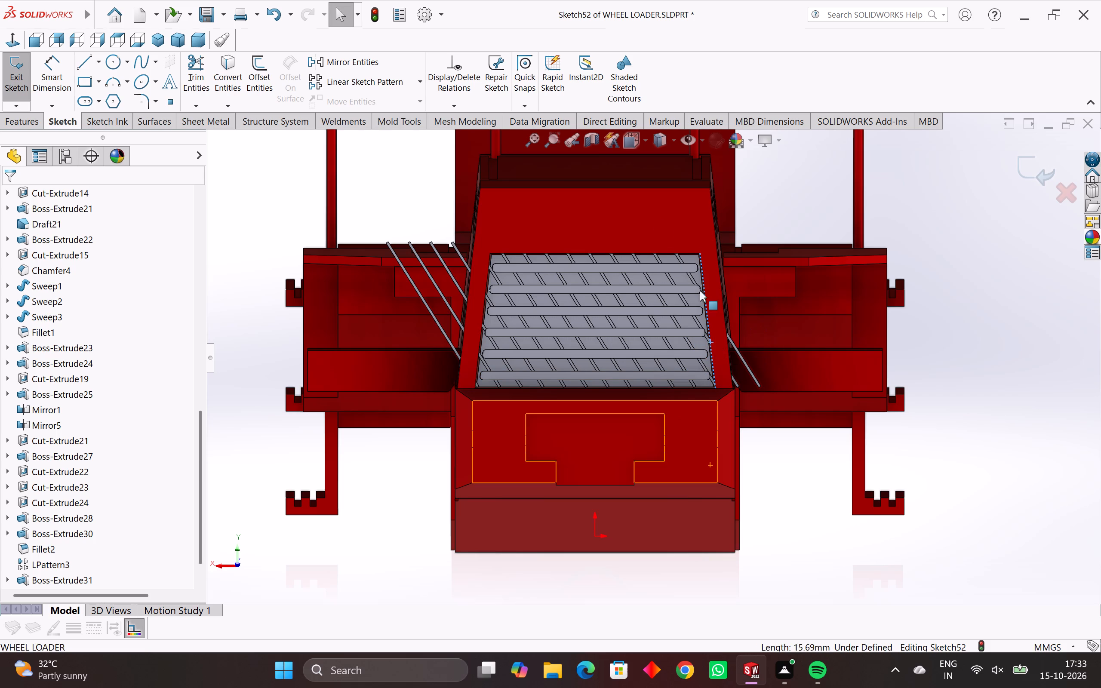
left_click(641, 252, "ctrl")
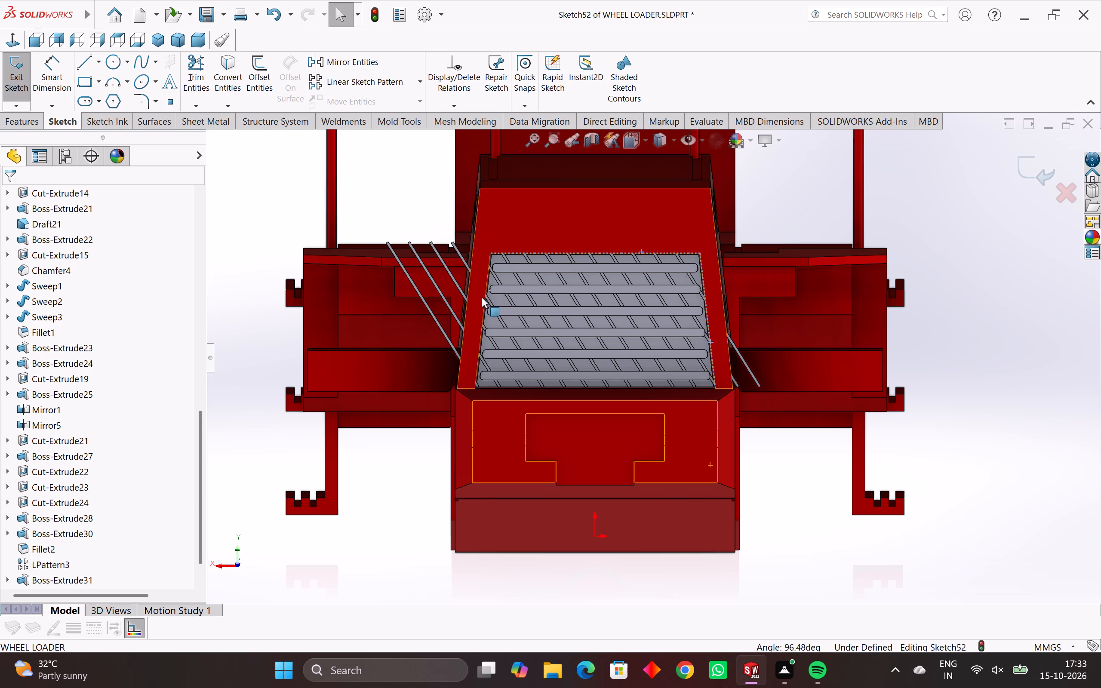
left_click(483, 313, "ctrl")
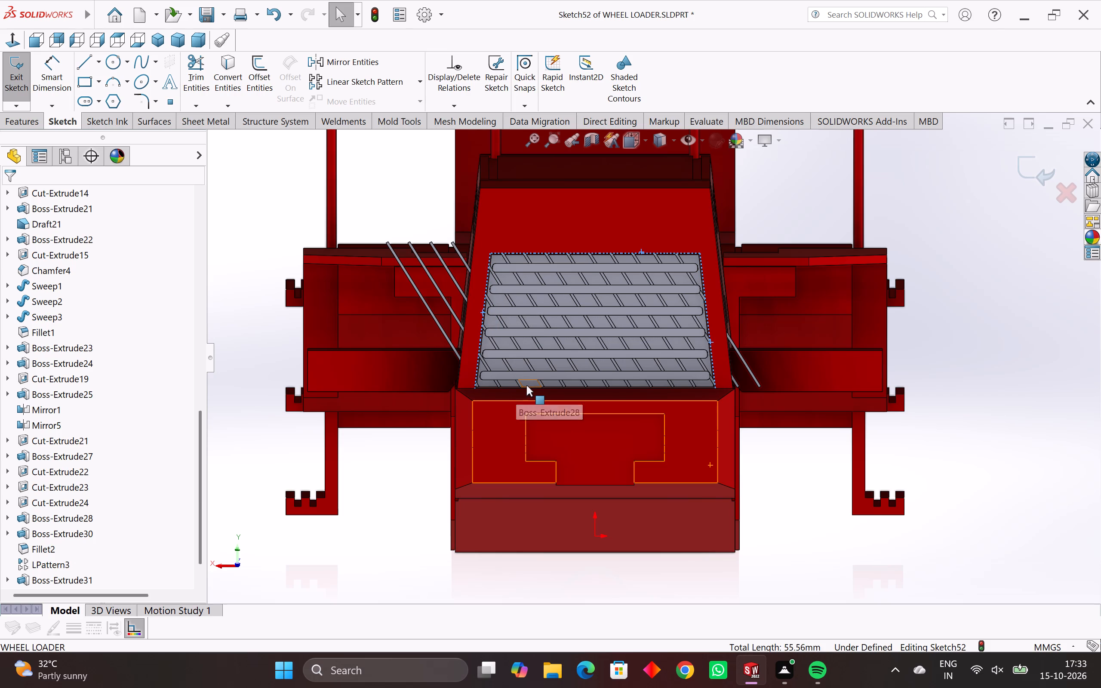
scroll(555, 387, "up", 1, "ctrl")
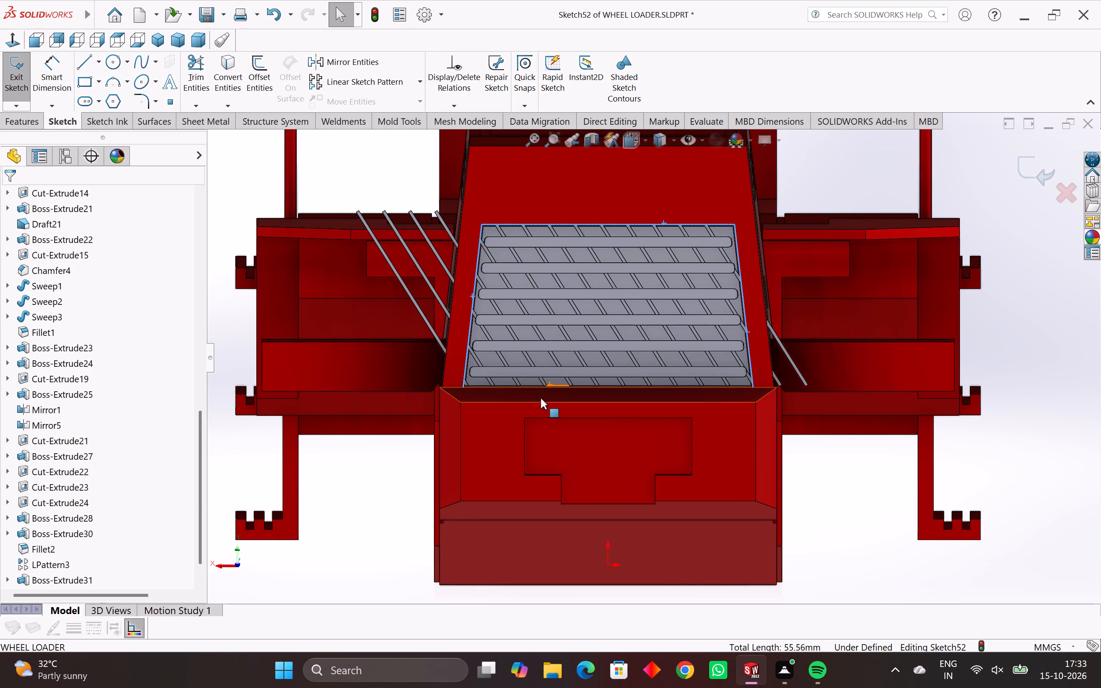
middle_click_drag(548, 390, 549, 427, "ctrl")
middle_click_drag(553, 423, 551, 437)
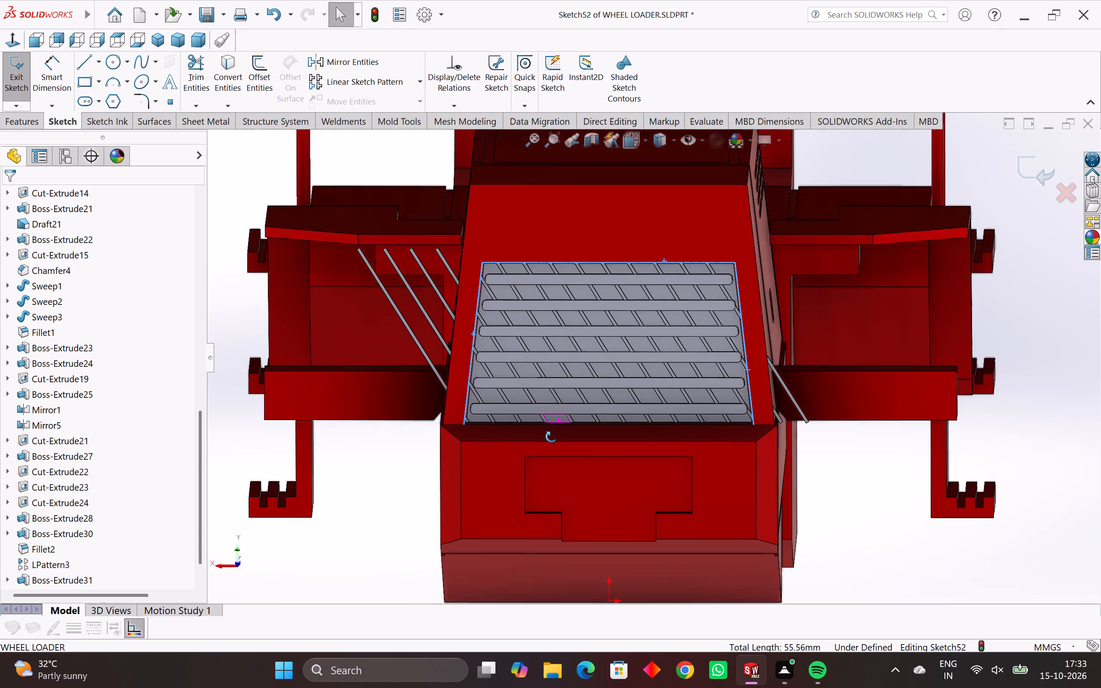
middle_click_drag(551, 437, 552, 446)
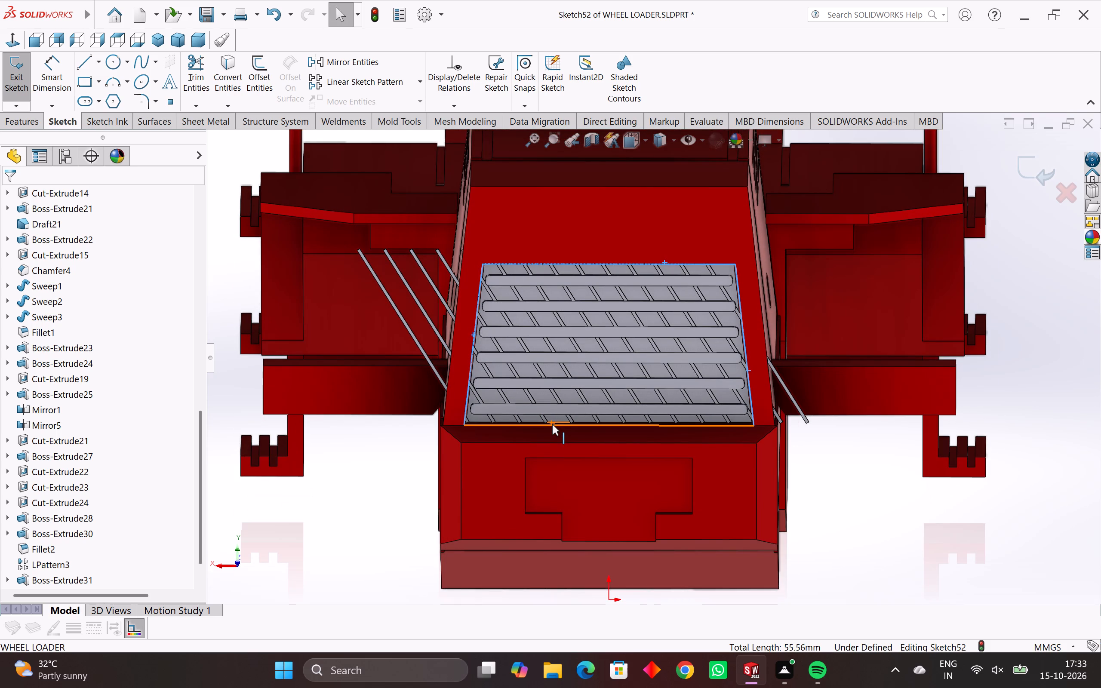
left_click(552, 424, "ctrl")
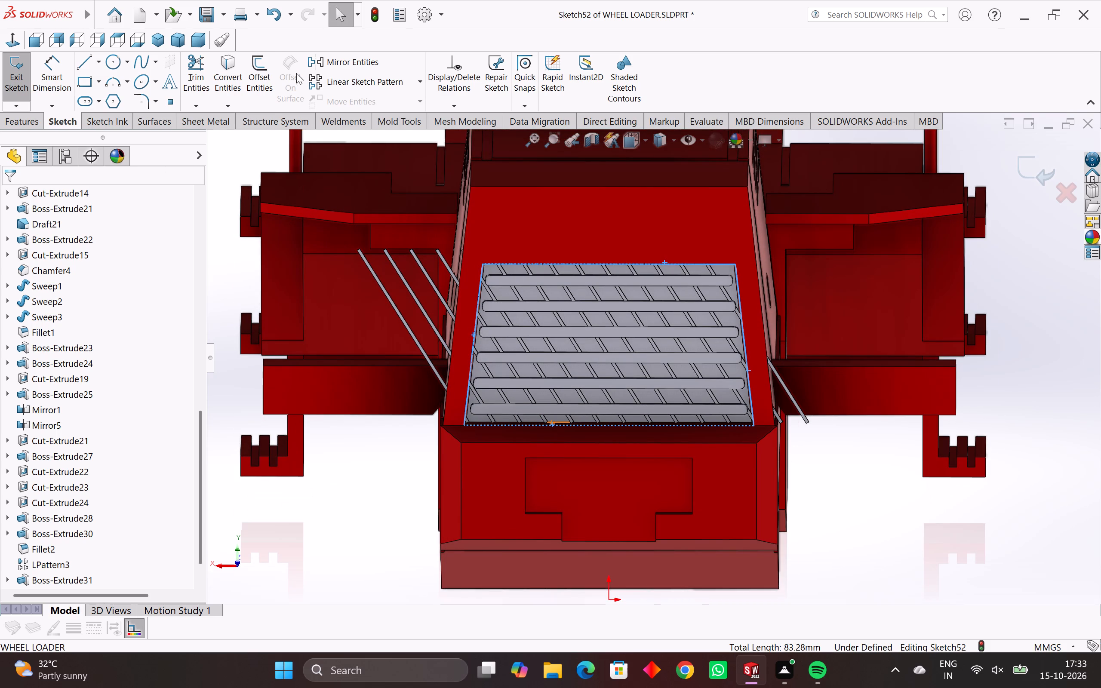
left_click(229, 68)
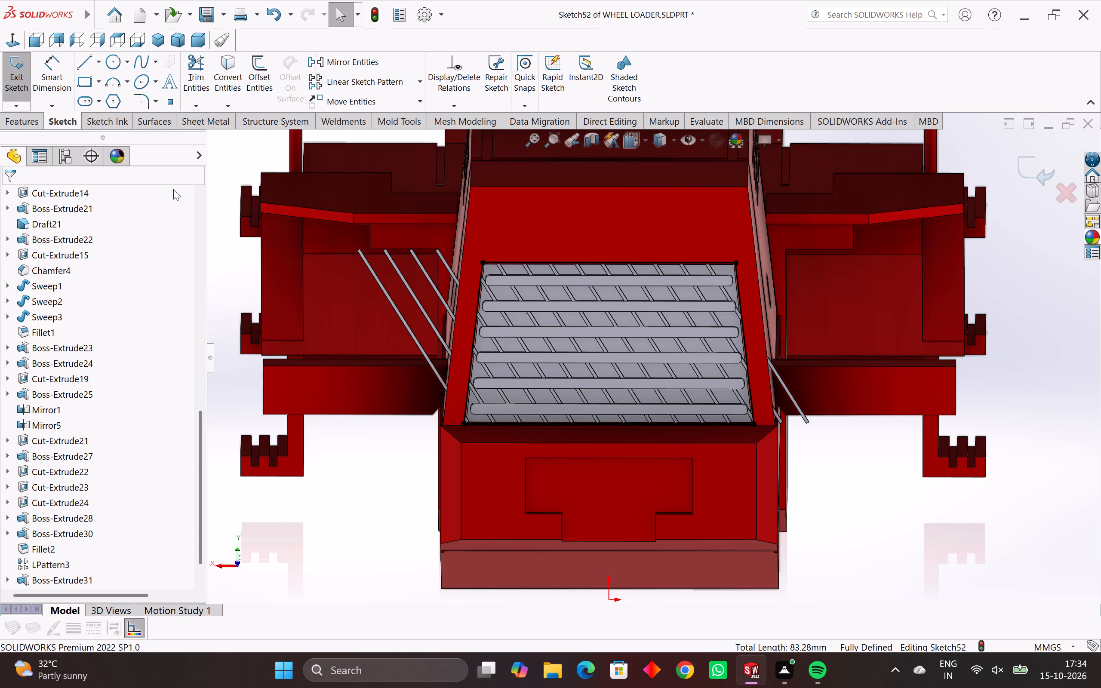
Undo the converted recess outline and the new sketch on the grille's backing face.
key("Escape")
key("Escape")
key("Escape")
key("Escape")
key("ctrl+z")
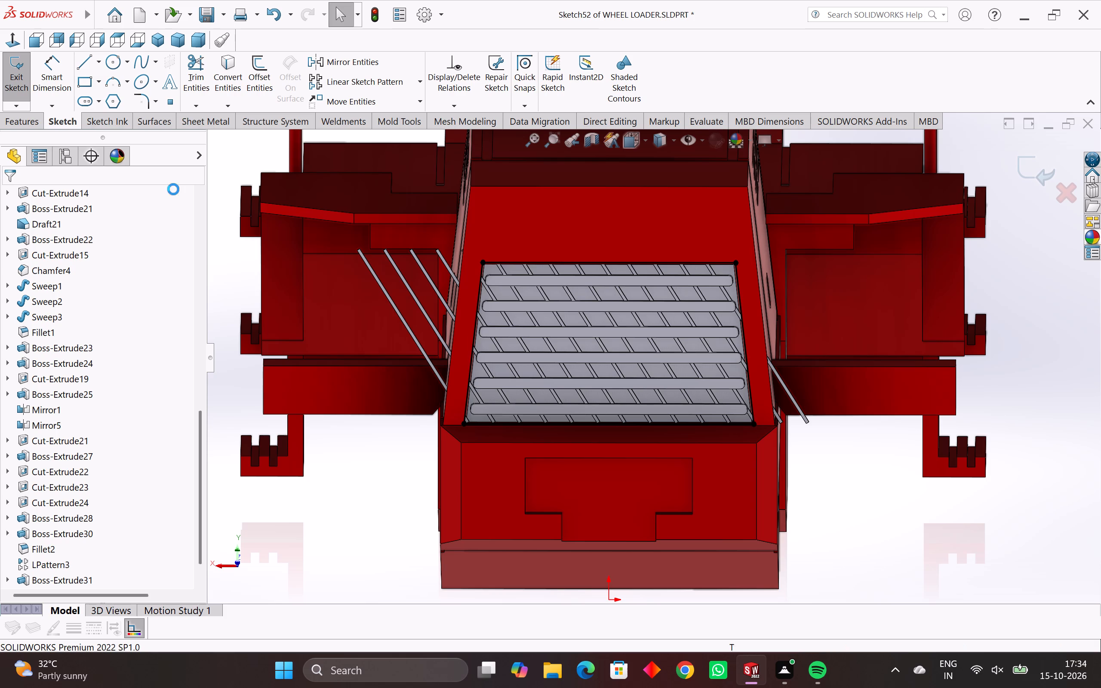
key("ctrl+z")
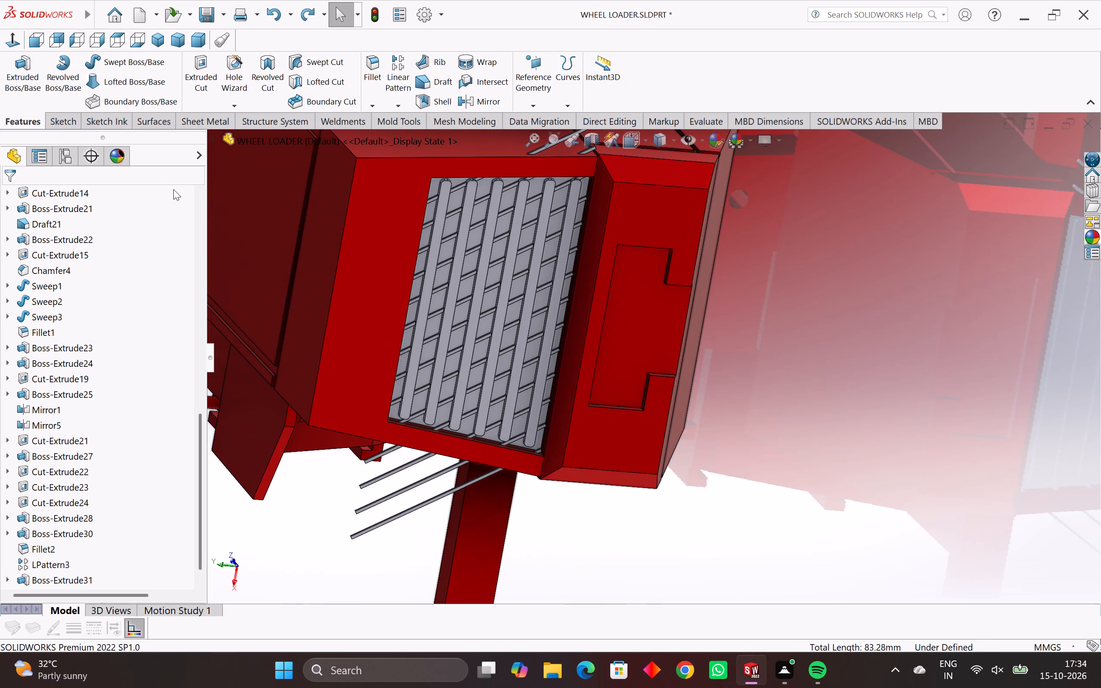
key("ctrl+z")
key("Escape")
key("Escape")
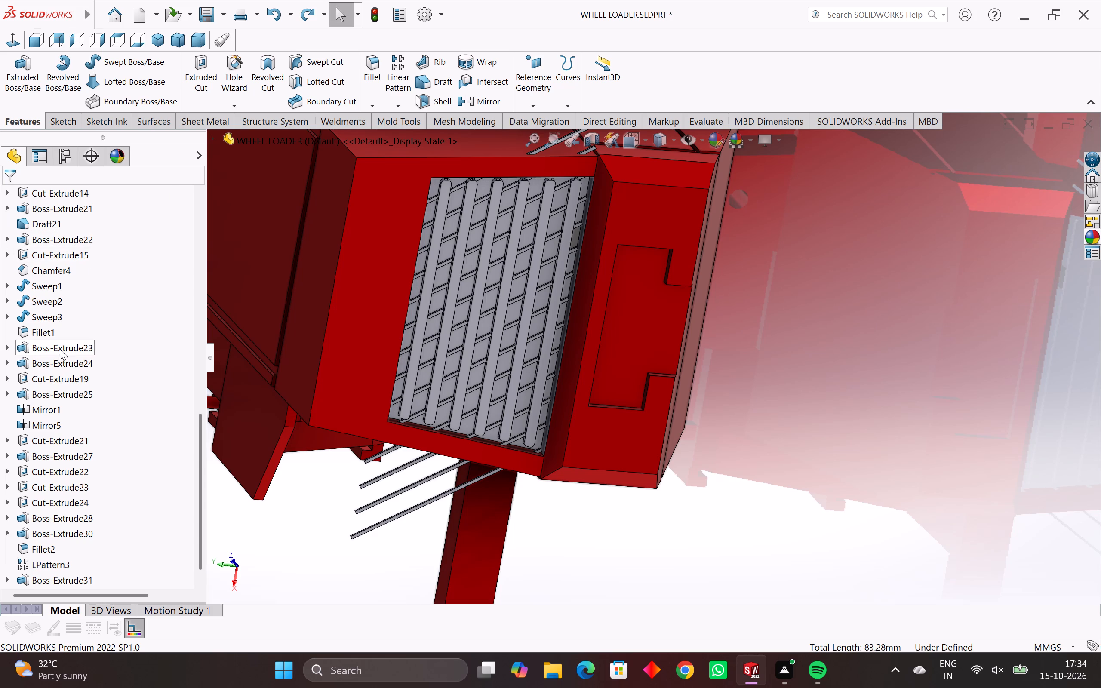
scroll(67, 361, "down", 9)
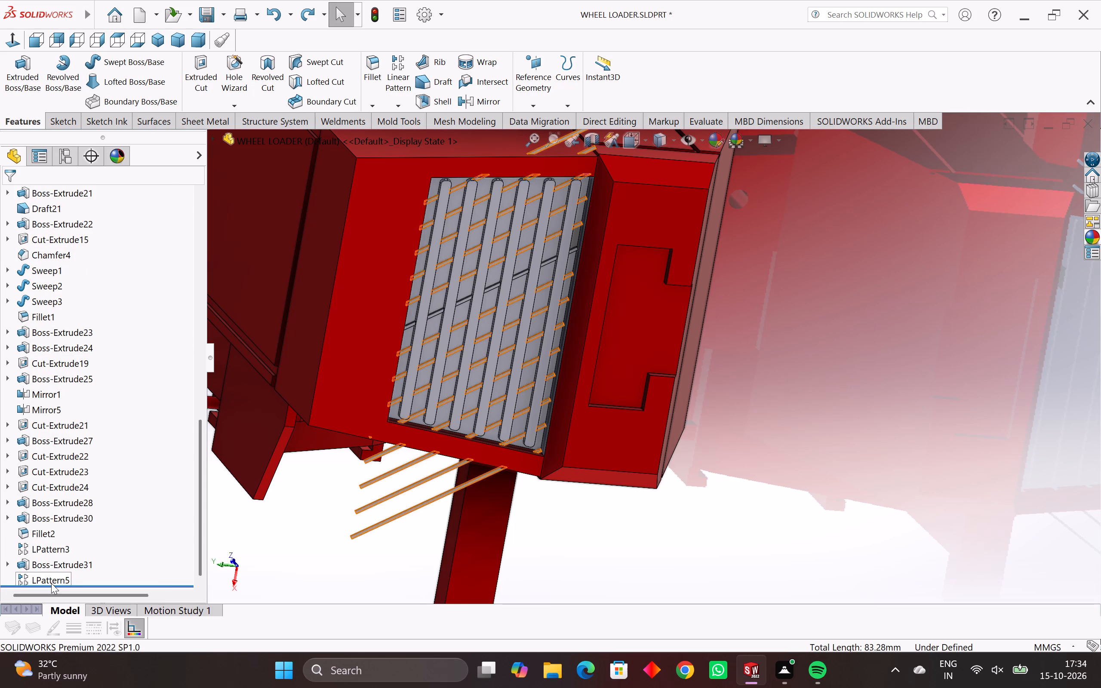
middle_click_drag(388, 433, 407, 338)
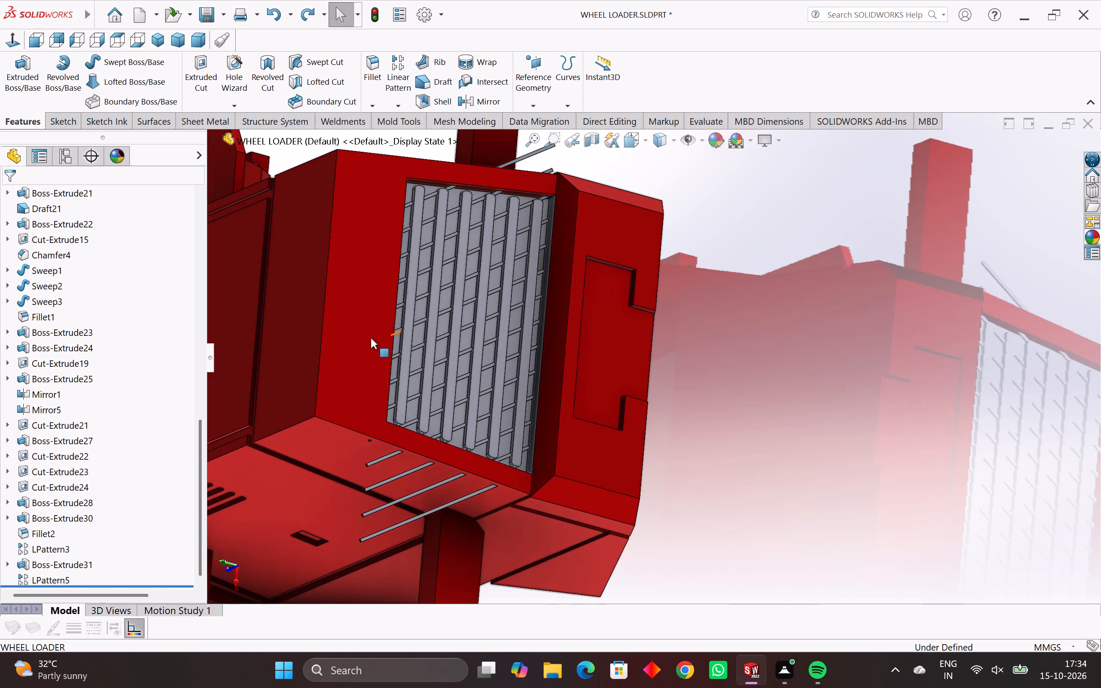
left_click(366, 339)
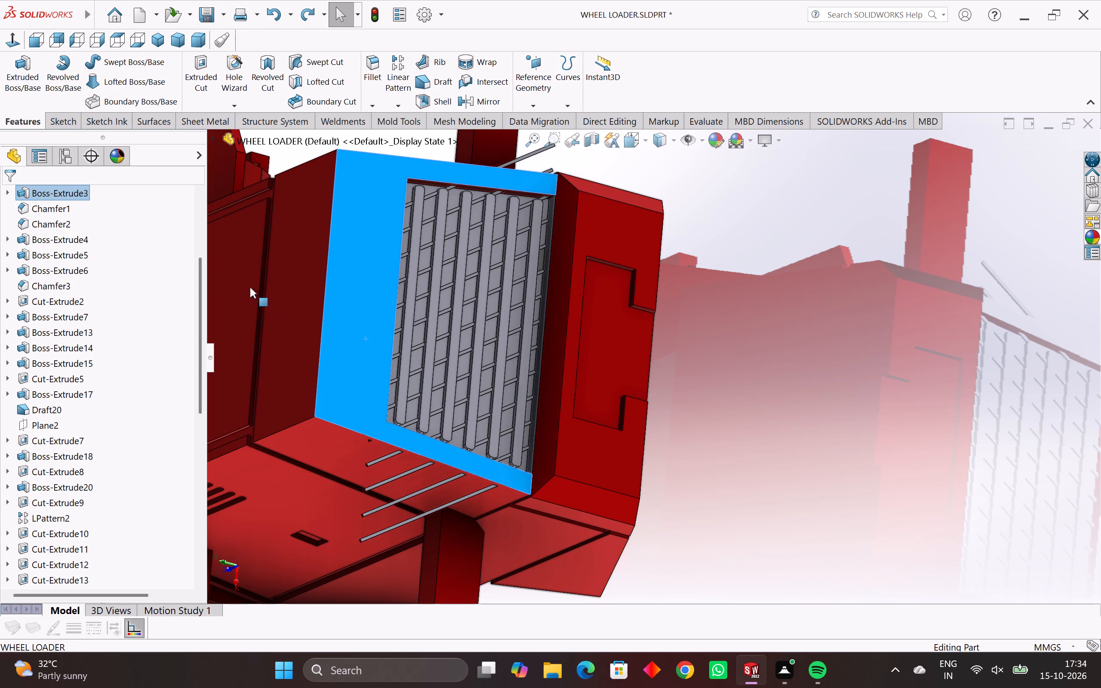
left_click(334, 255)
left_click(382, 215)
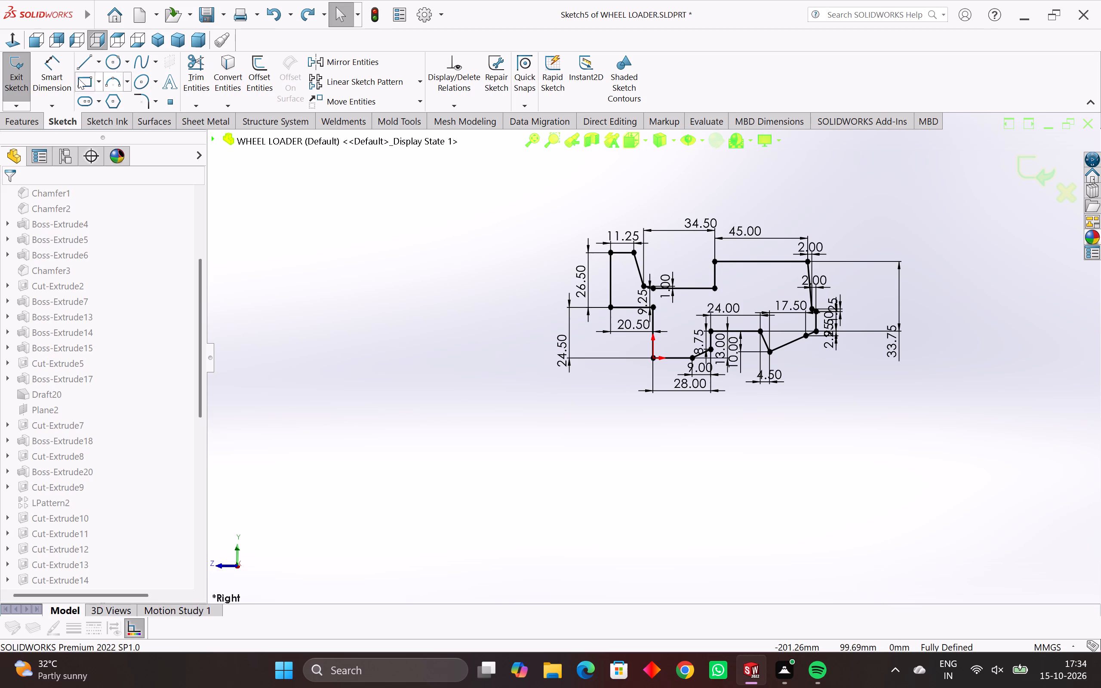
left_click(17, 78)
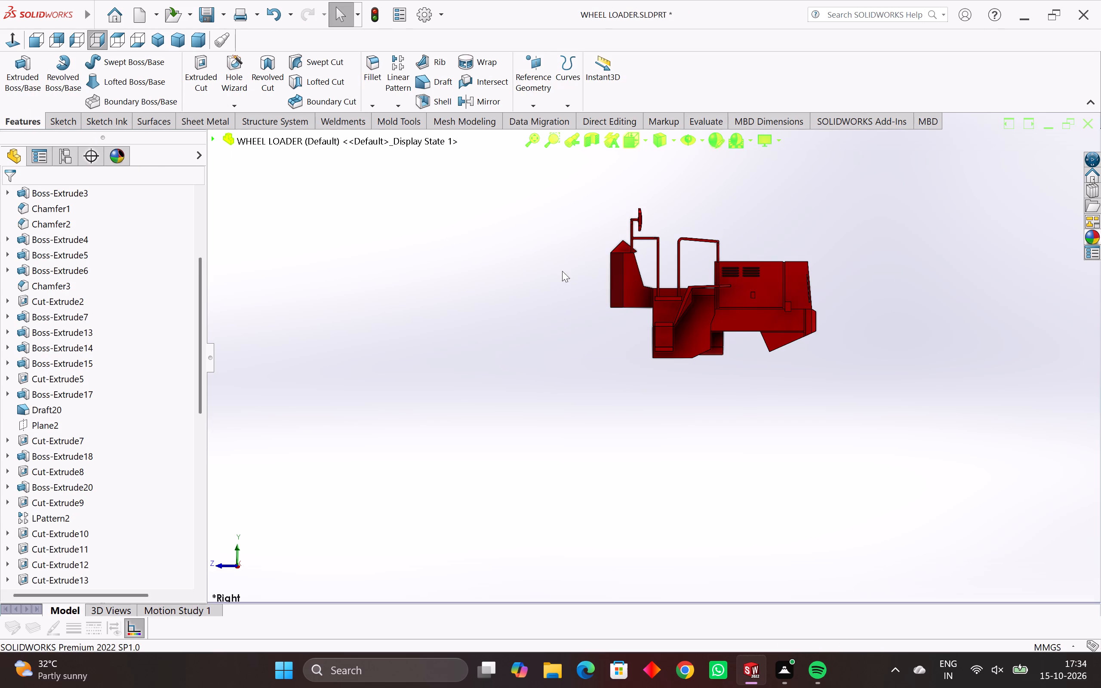
Open a new sketch on the sloped red hood face that surrounds the grille.
middle_click_drag(682, 307, 555, 461)
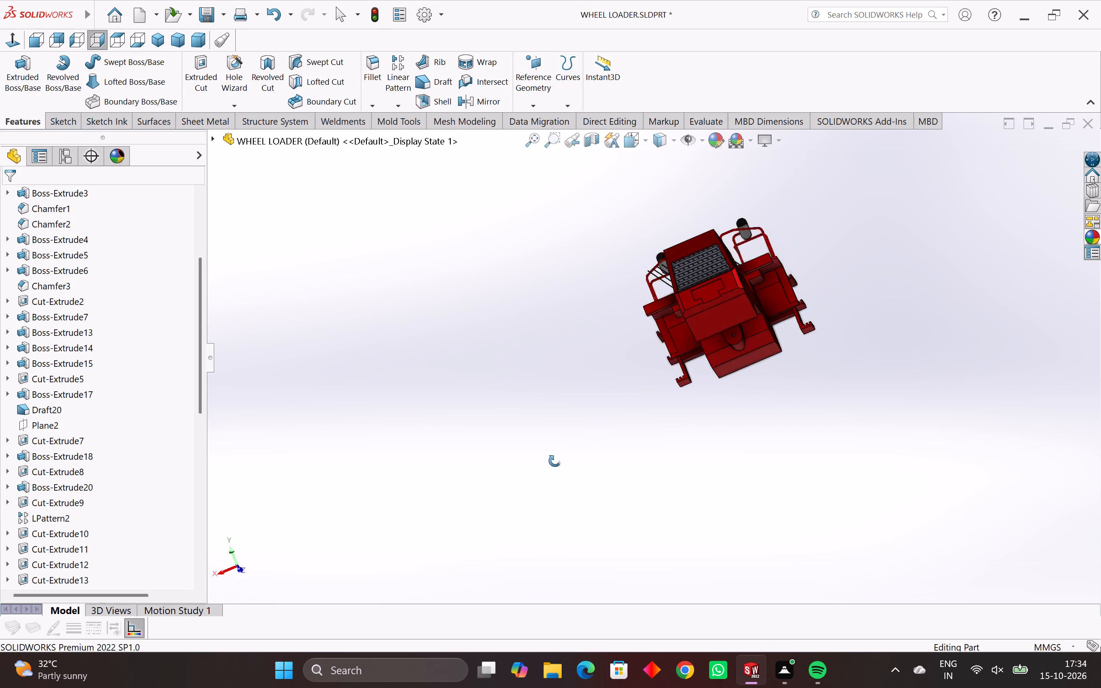
middle_click_drag(555, 461, 546, 476)
scroll(649, 289, "up", 3)
scroll(713, 258, "up", 3)
left_click(717, 252)
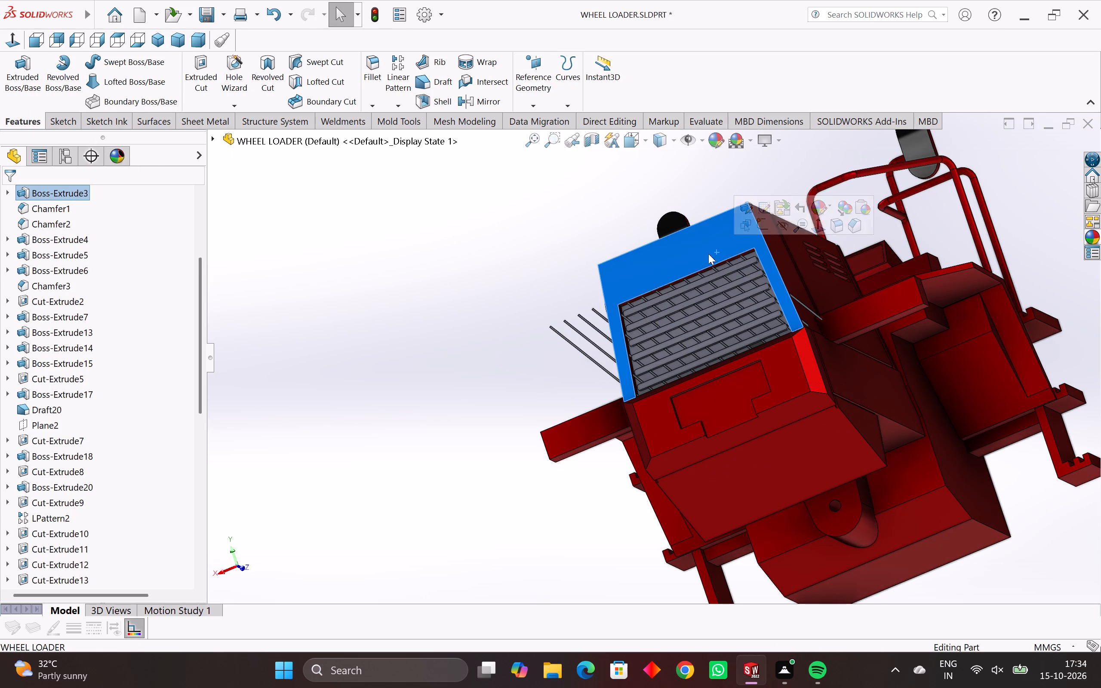
left_click(762, 224)
left_click(872, 327)
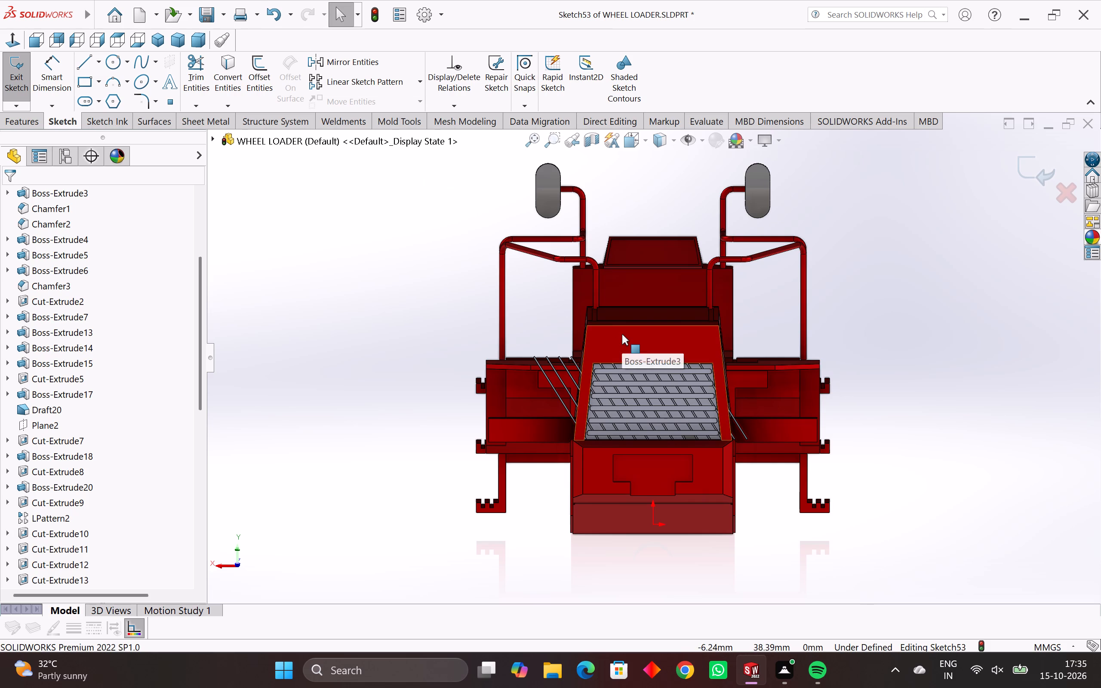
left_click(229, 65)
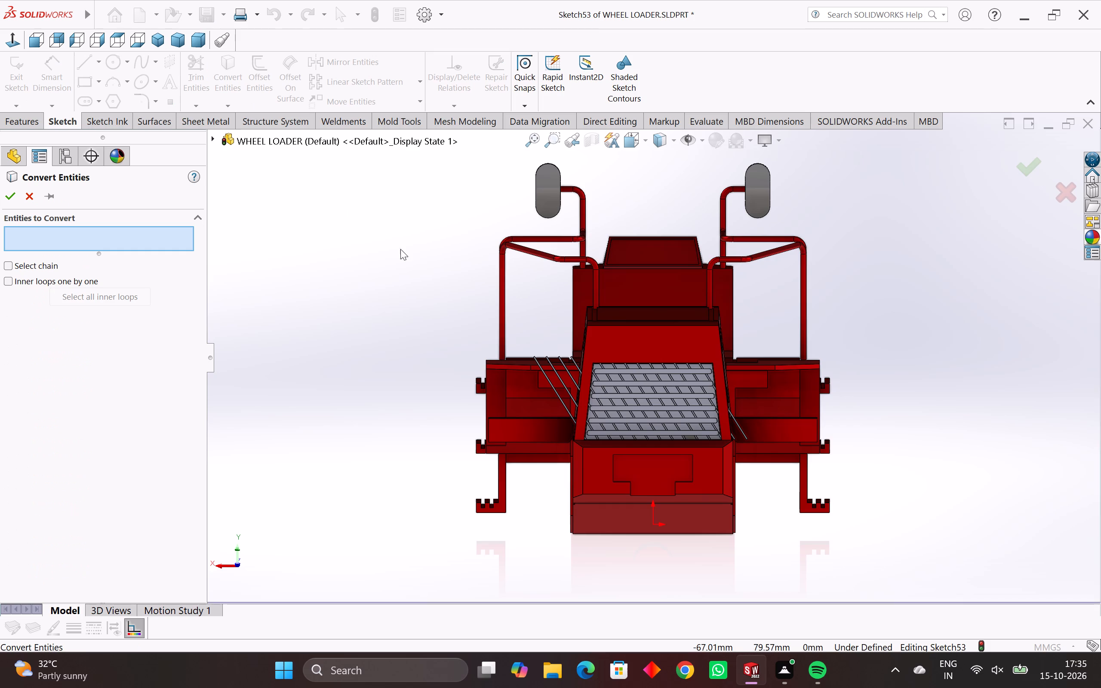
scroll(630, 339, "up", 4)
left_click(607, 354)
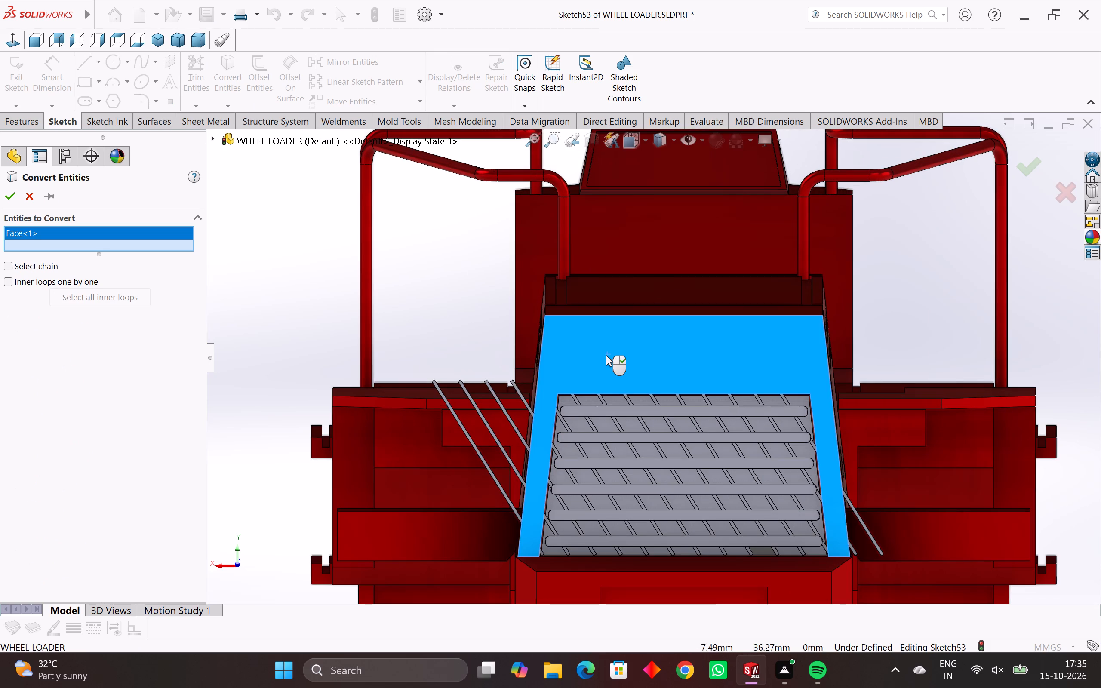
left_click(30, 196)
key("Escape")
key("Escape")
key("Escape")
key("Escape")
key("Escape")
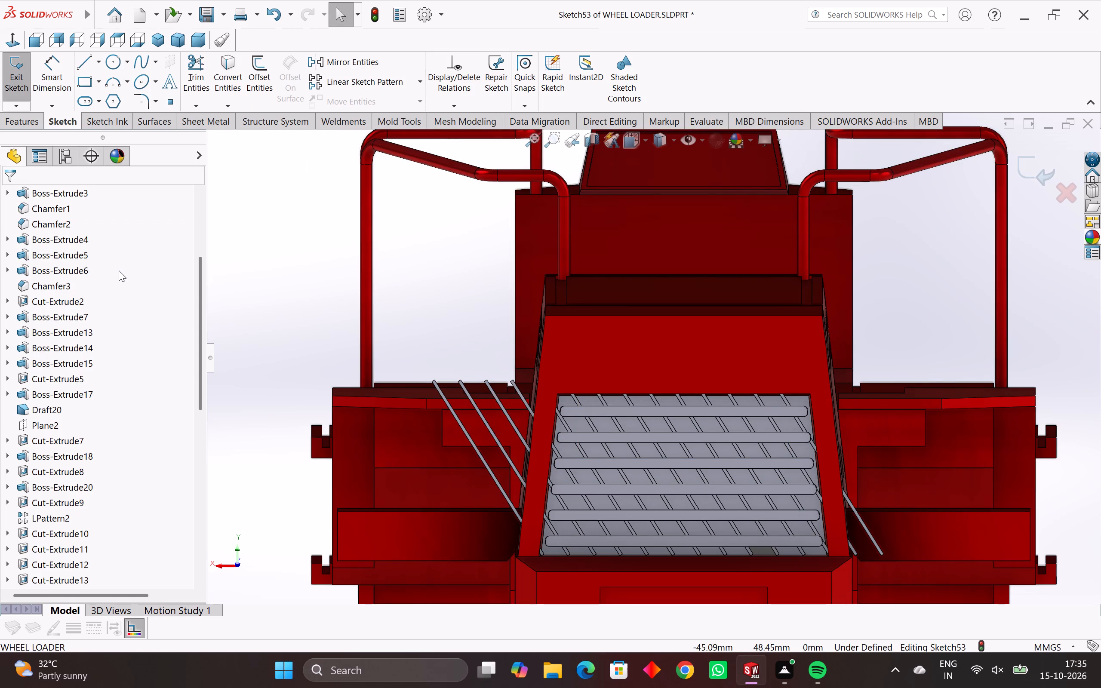
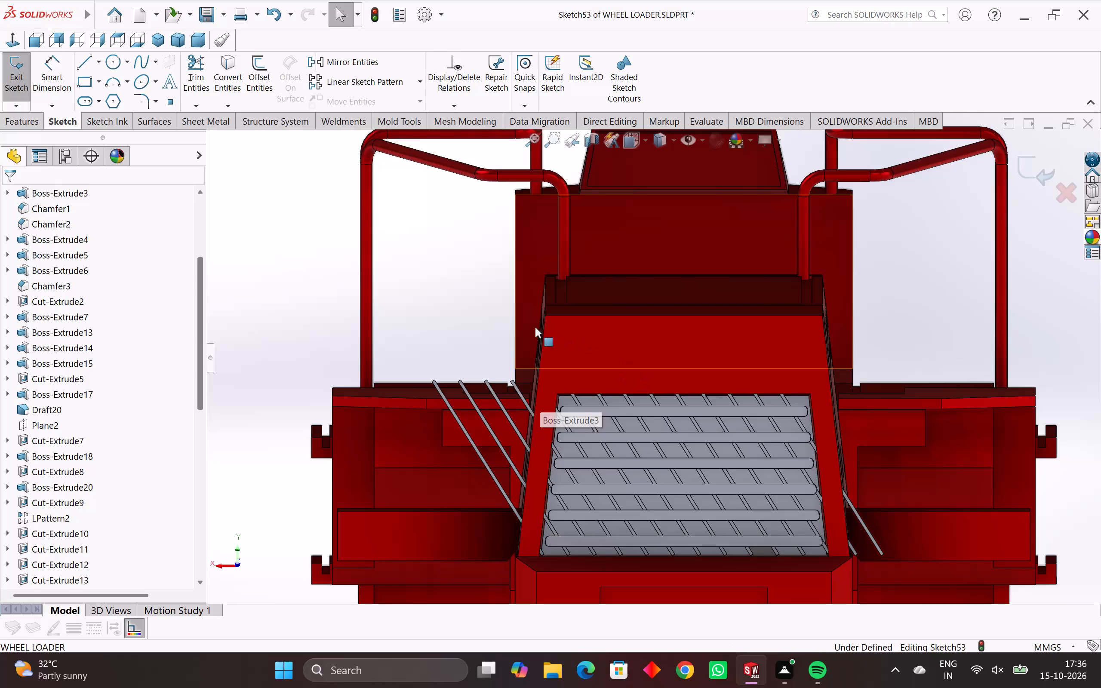
Sketch a closed four-line outline around the grille panel, about 44 mm wide at the base and 37 mm high, with one sloping side.
left_click(483, 295)
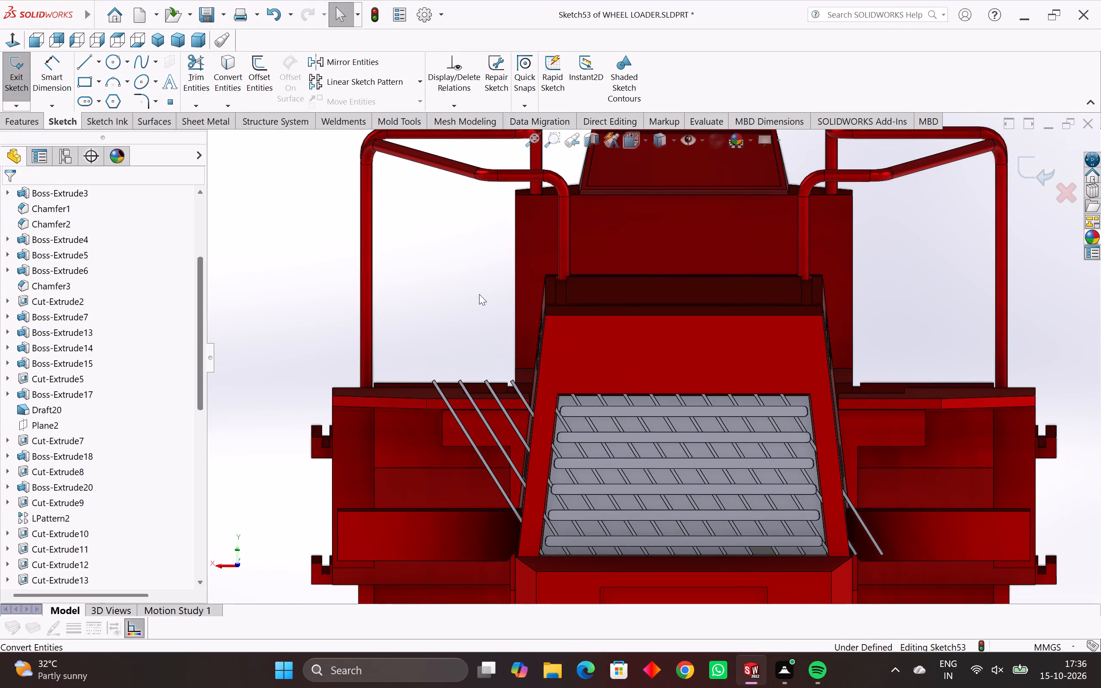
left_click(83, 64)
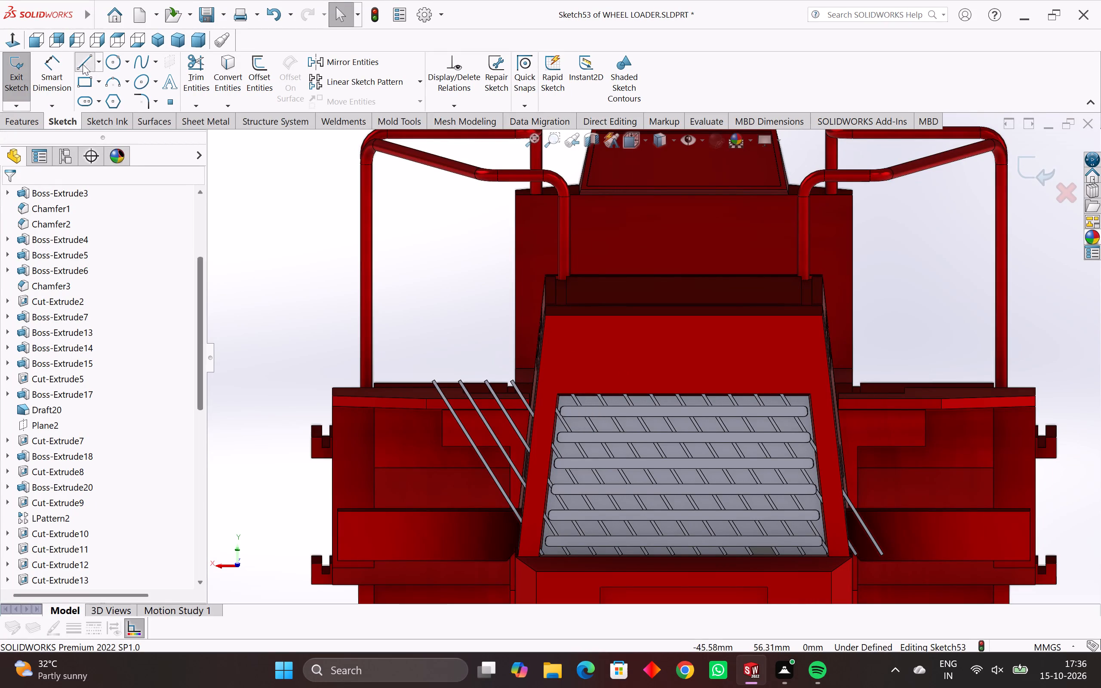
left_click(473, 258)
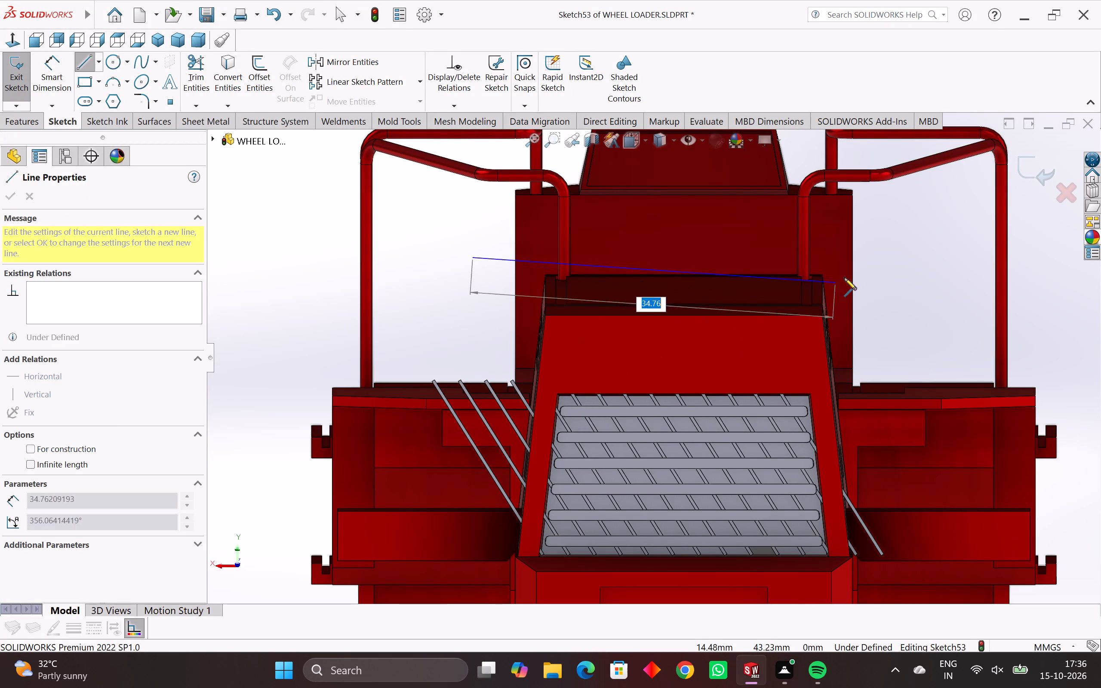
left_click(869, 258)
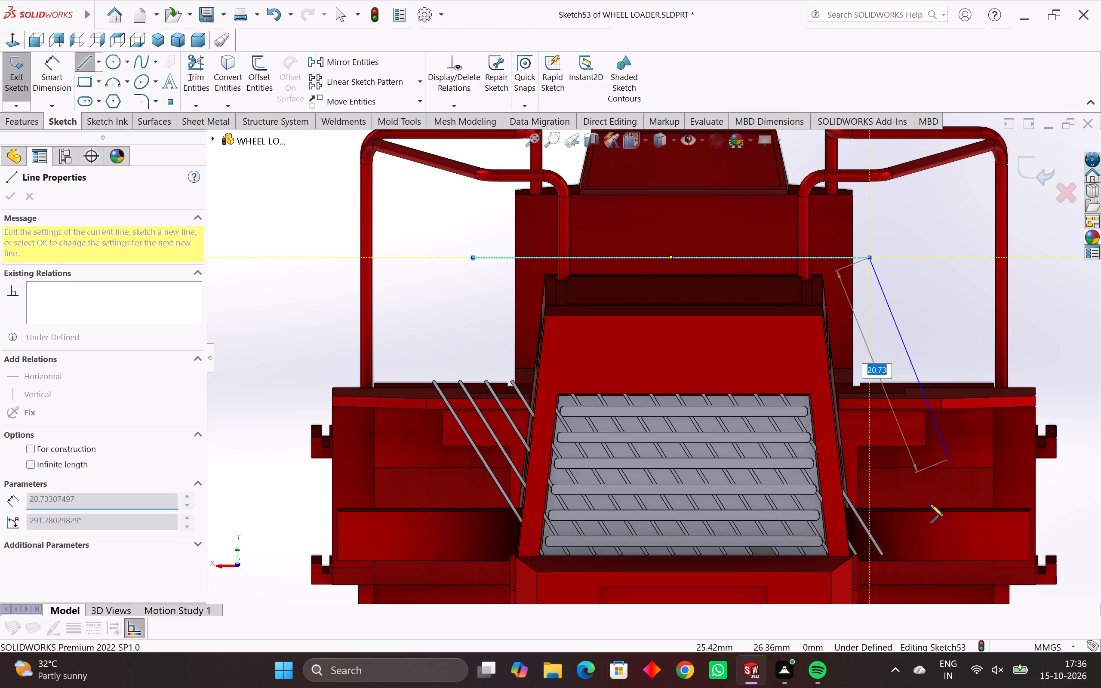
scroll(908, 598, "down", 2)
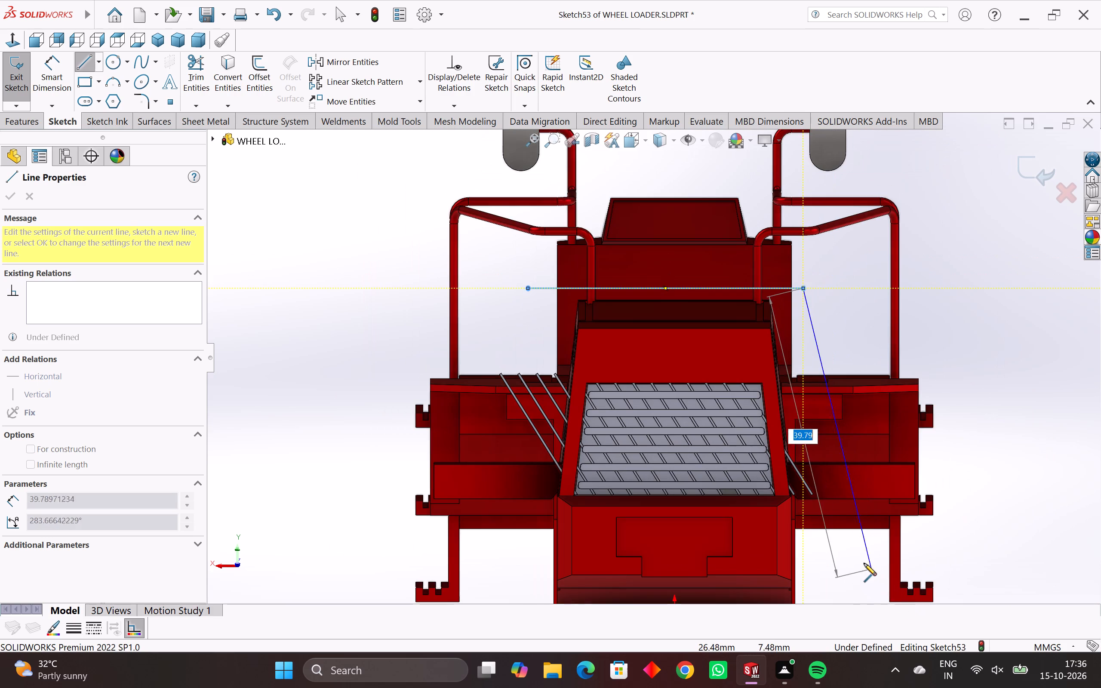
left_click(848, 555)
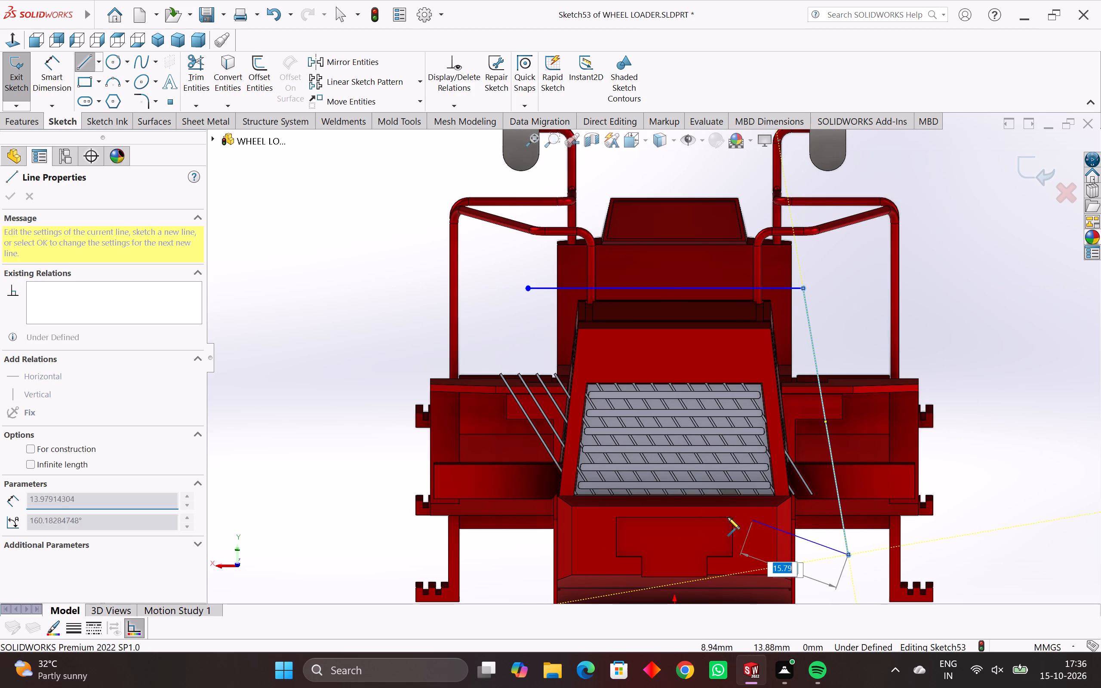
left_click(527, 554)
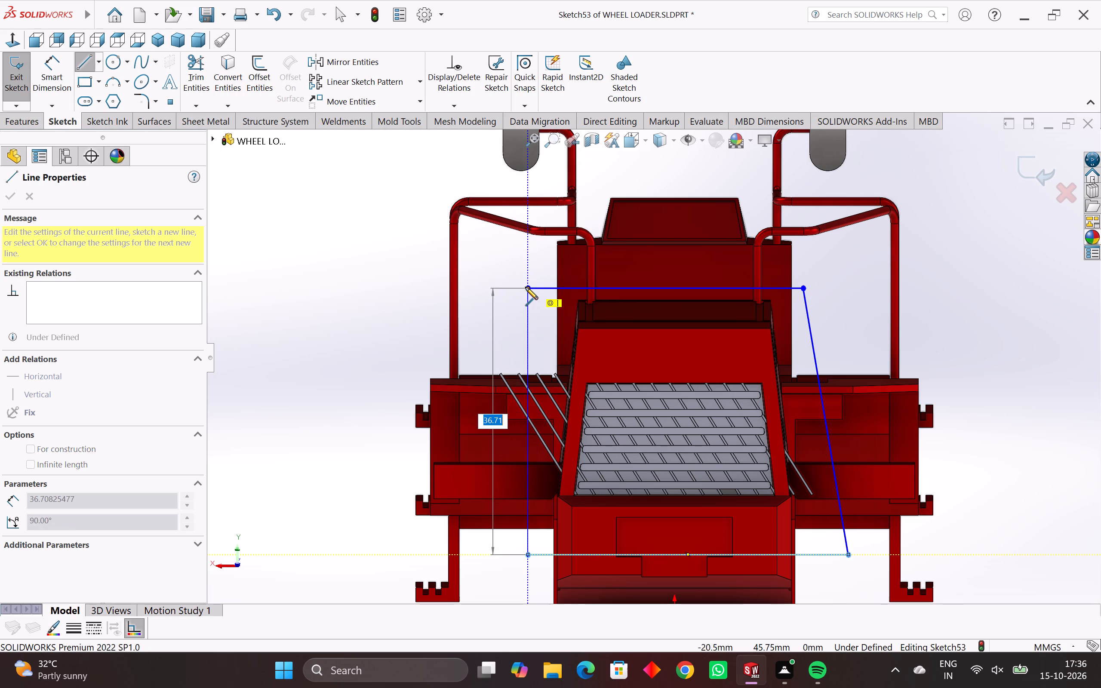
left_click(530, 288)
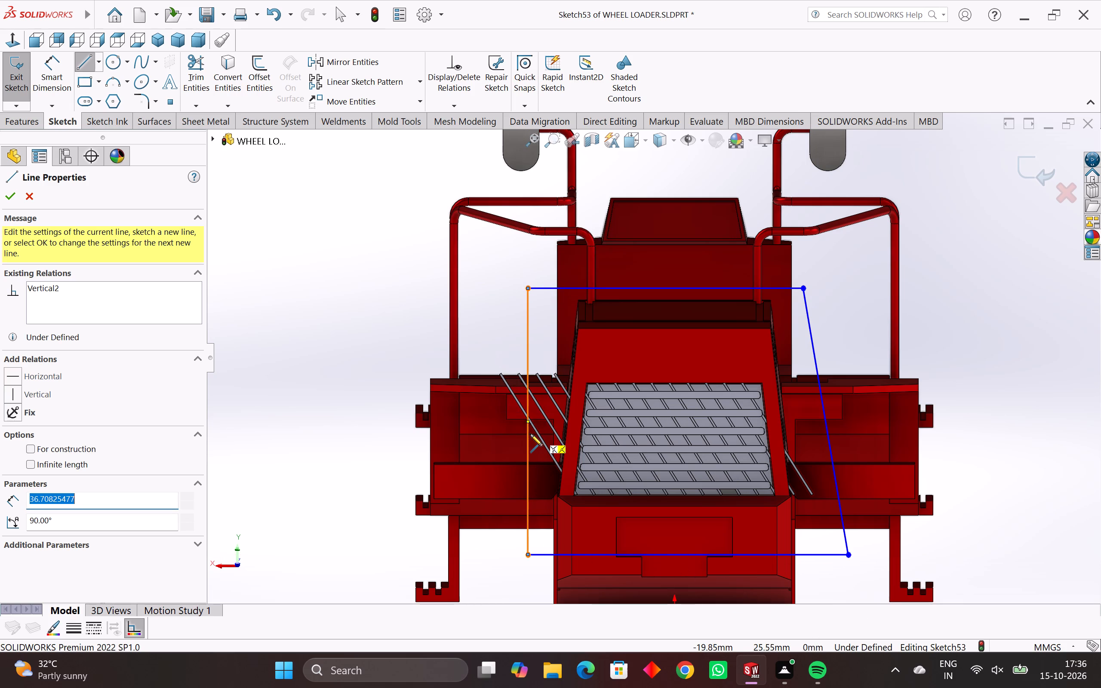
key("Escape")
key("Escape")
Move the outline's vertical side outward so it encloses the grille bars sticking out beyond the panel.
left_click_drag(526, 426, 494, 425)
key("Escape")
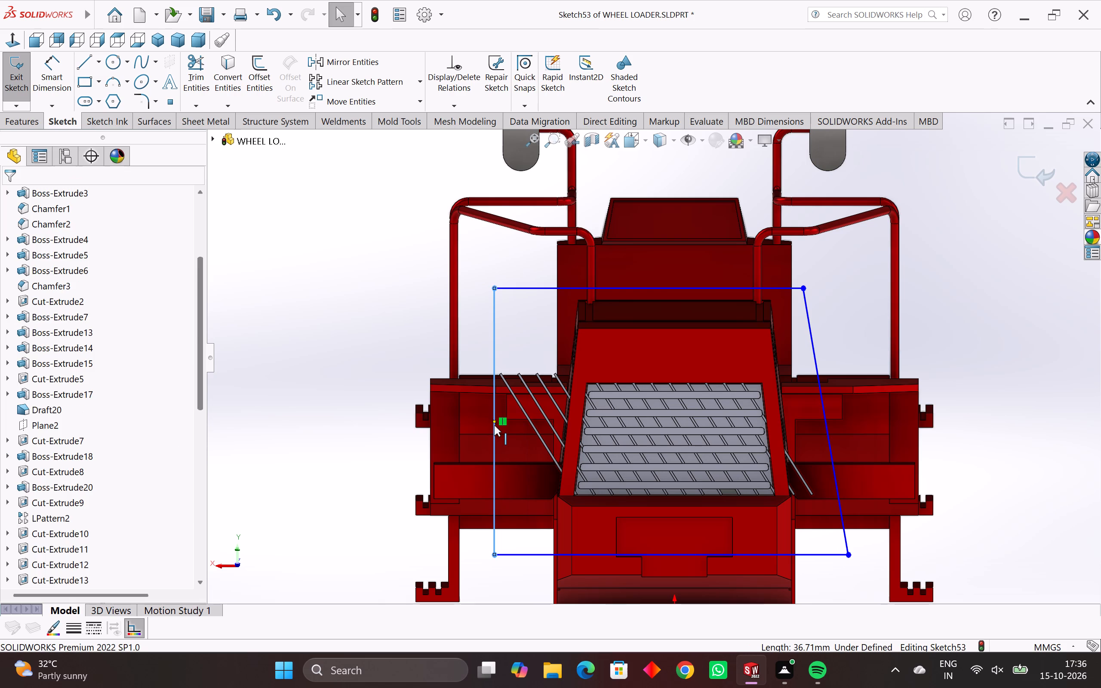
key("Escape")
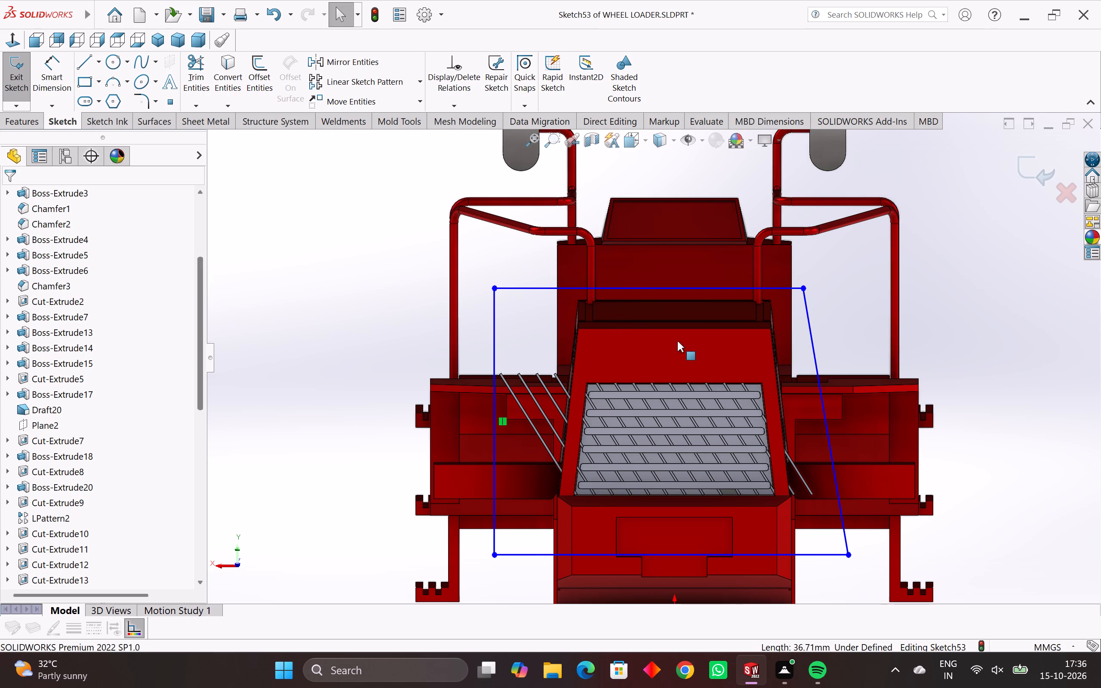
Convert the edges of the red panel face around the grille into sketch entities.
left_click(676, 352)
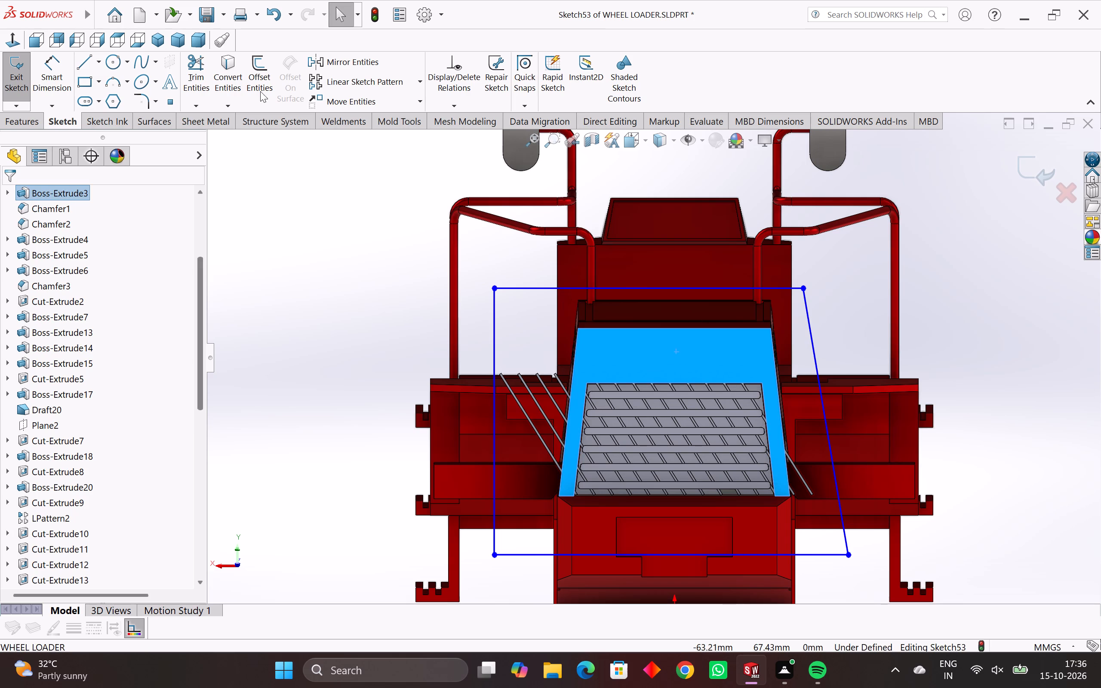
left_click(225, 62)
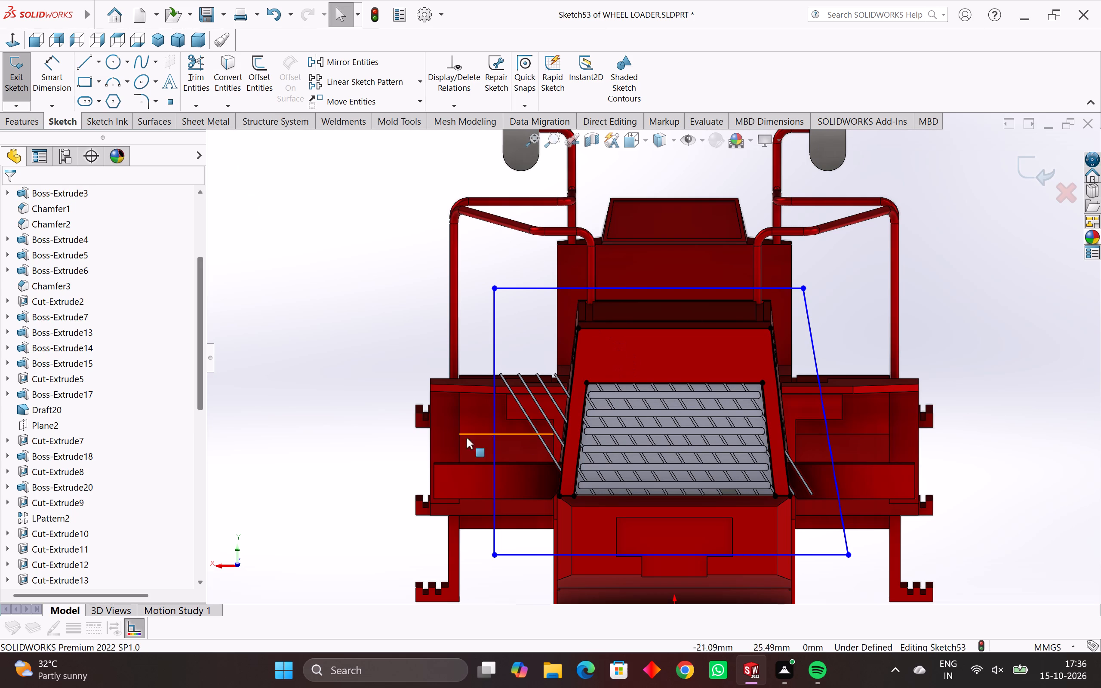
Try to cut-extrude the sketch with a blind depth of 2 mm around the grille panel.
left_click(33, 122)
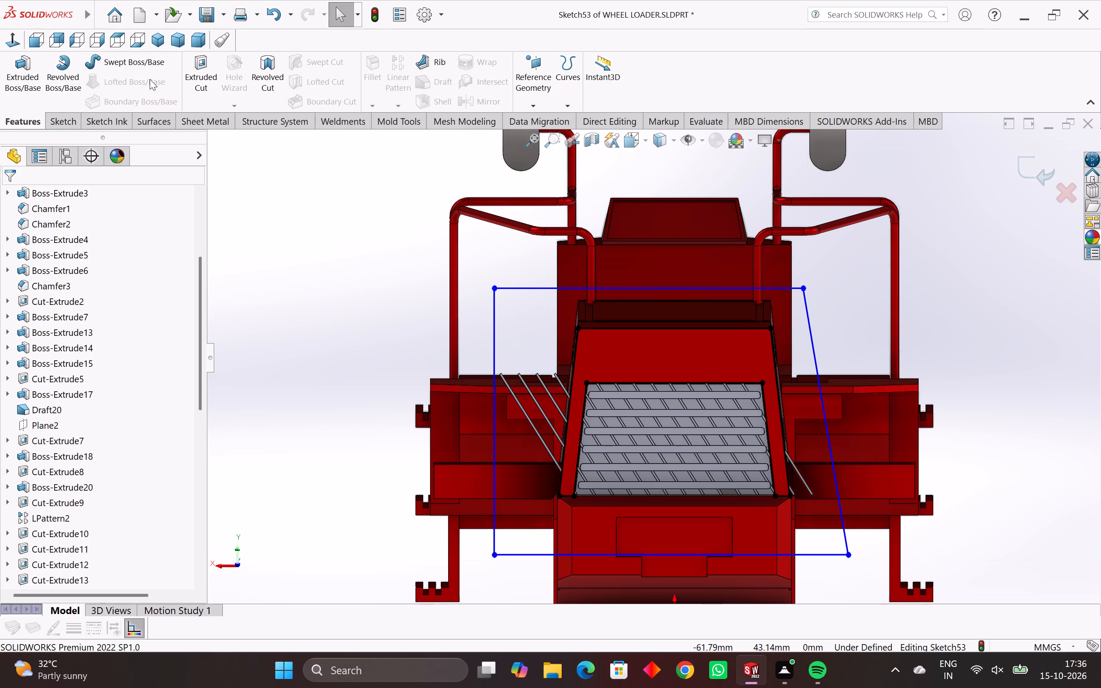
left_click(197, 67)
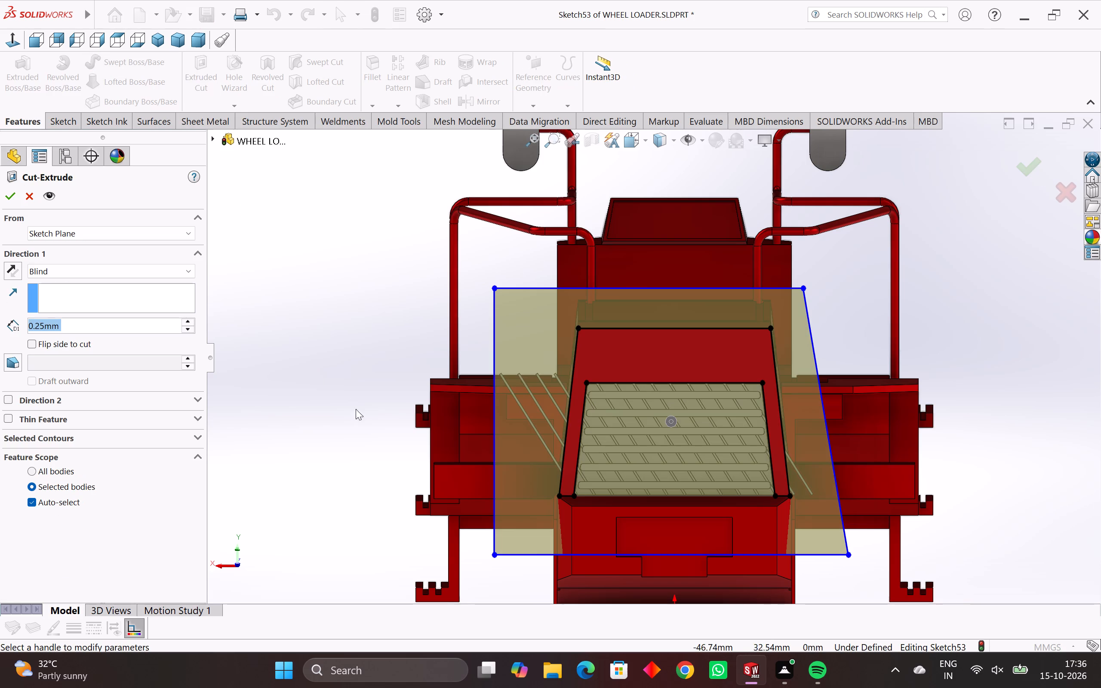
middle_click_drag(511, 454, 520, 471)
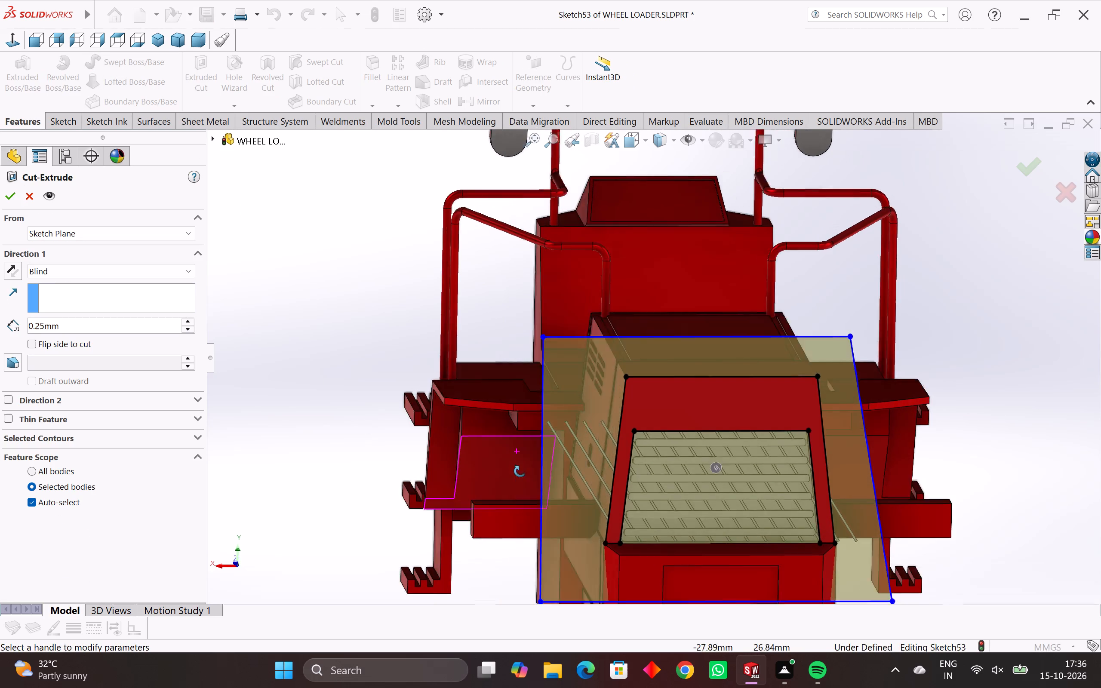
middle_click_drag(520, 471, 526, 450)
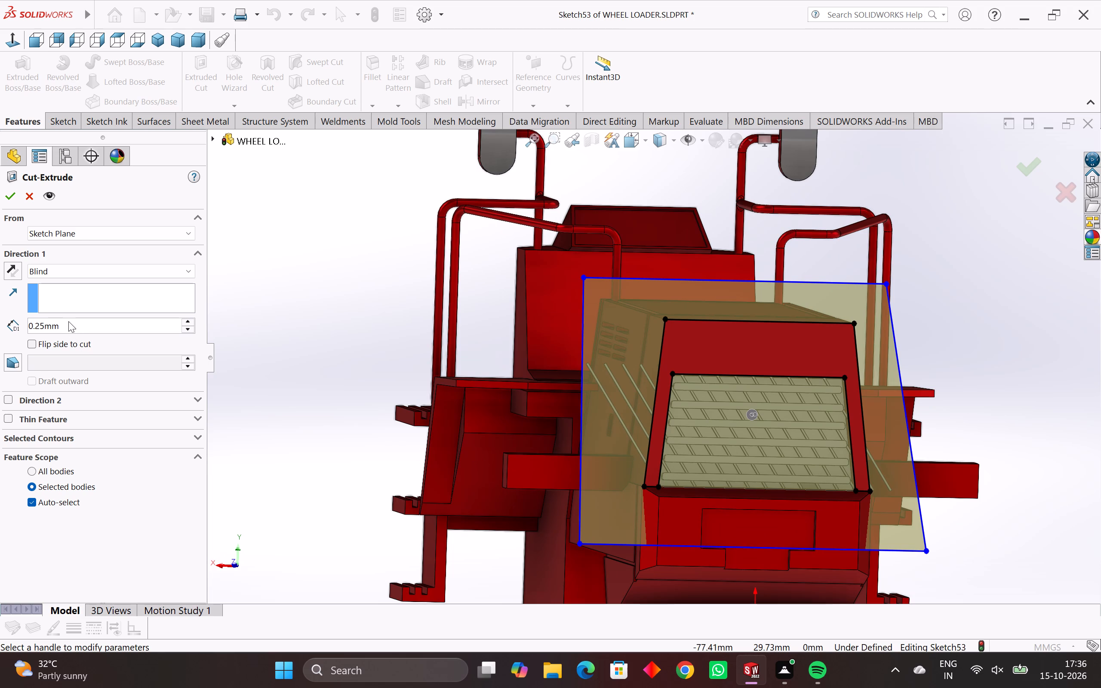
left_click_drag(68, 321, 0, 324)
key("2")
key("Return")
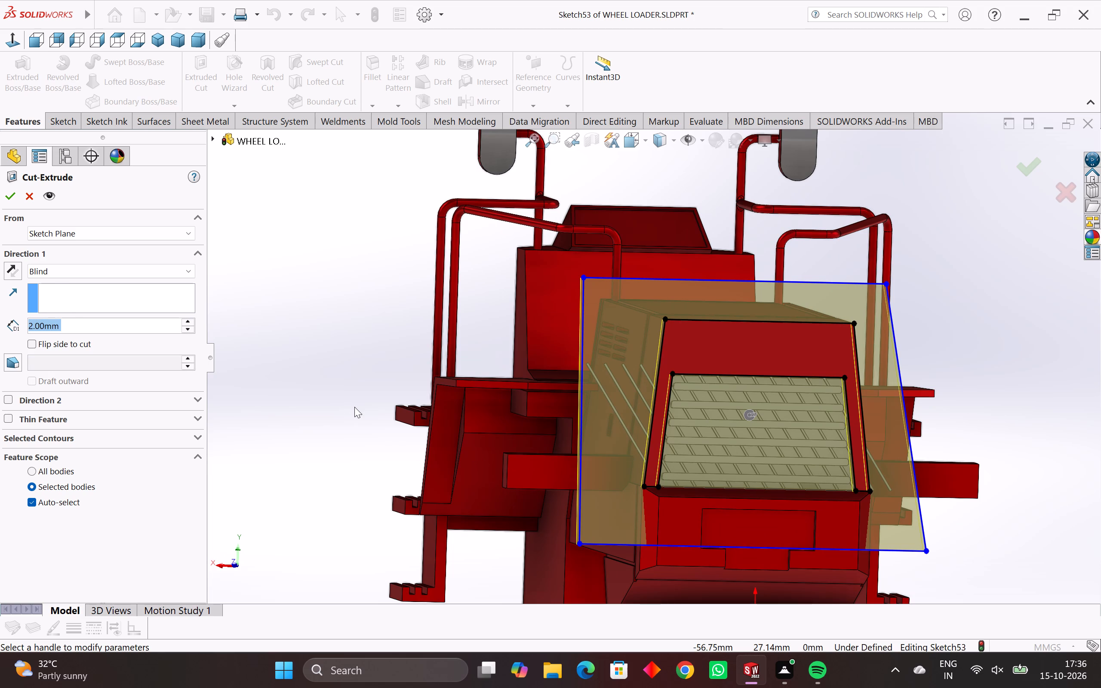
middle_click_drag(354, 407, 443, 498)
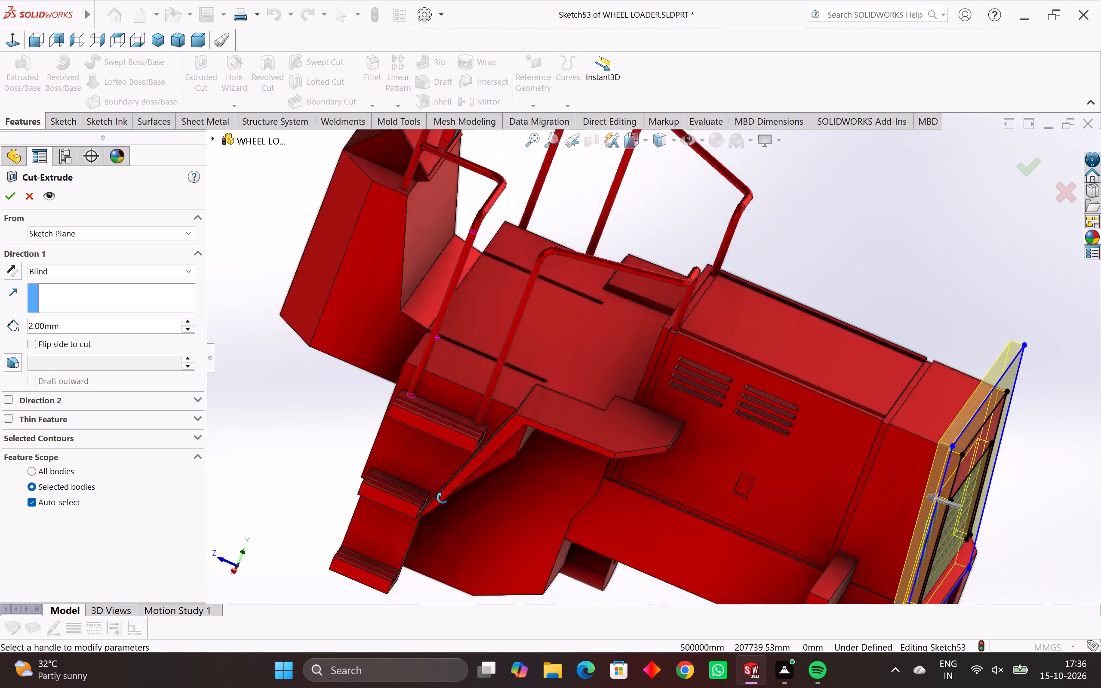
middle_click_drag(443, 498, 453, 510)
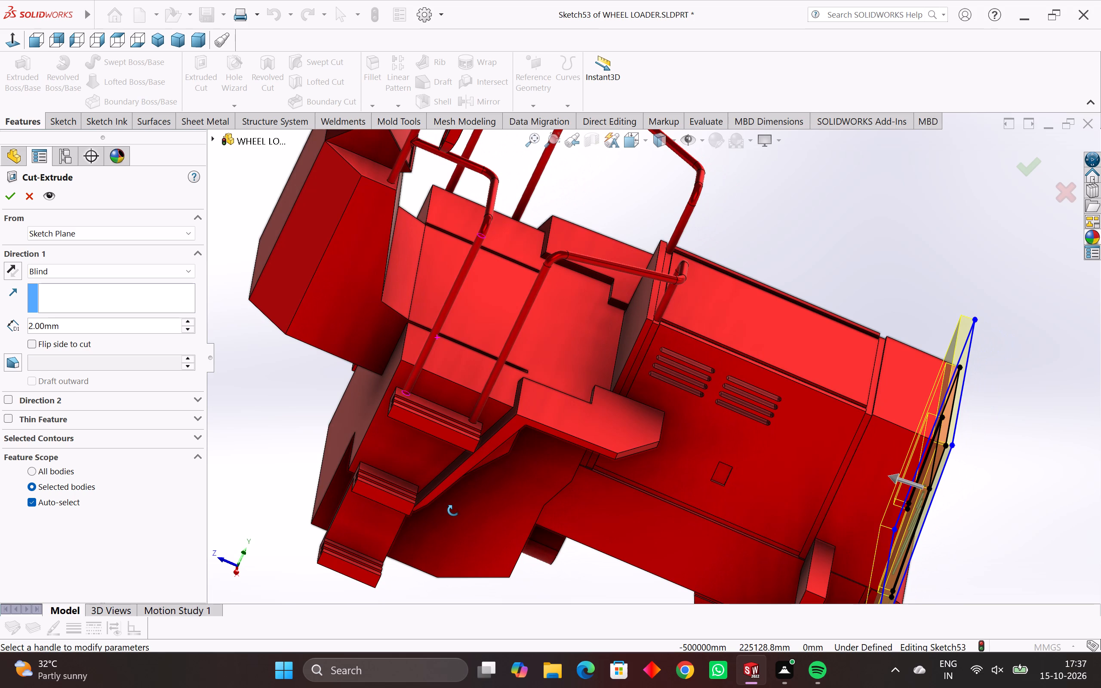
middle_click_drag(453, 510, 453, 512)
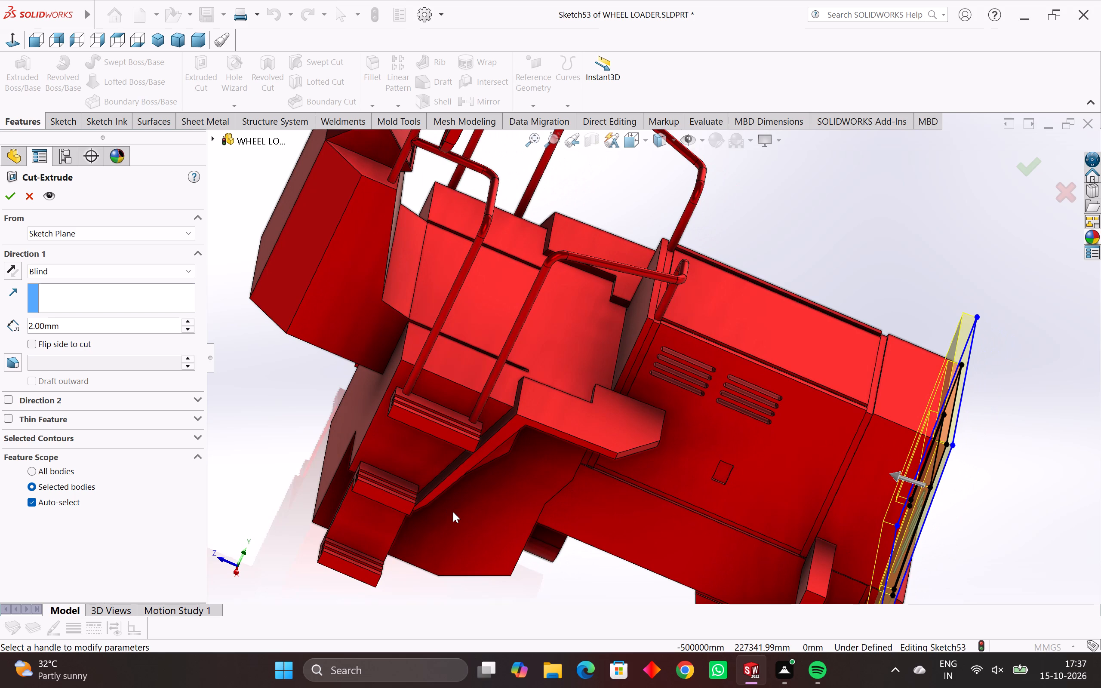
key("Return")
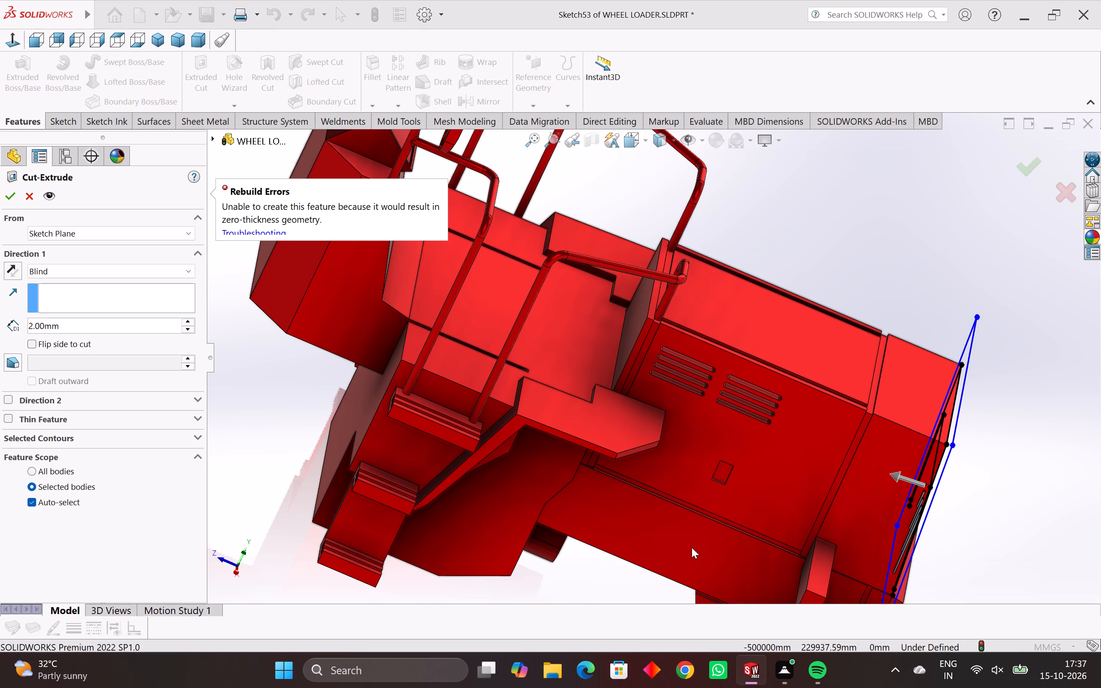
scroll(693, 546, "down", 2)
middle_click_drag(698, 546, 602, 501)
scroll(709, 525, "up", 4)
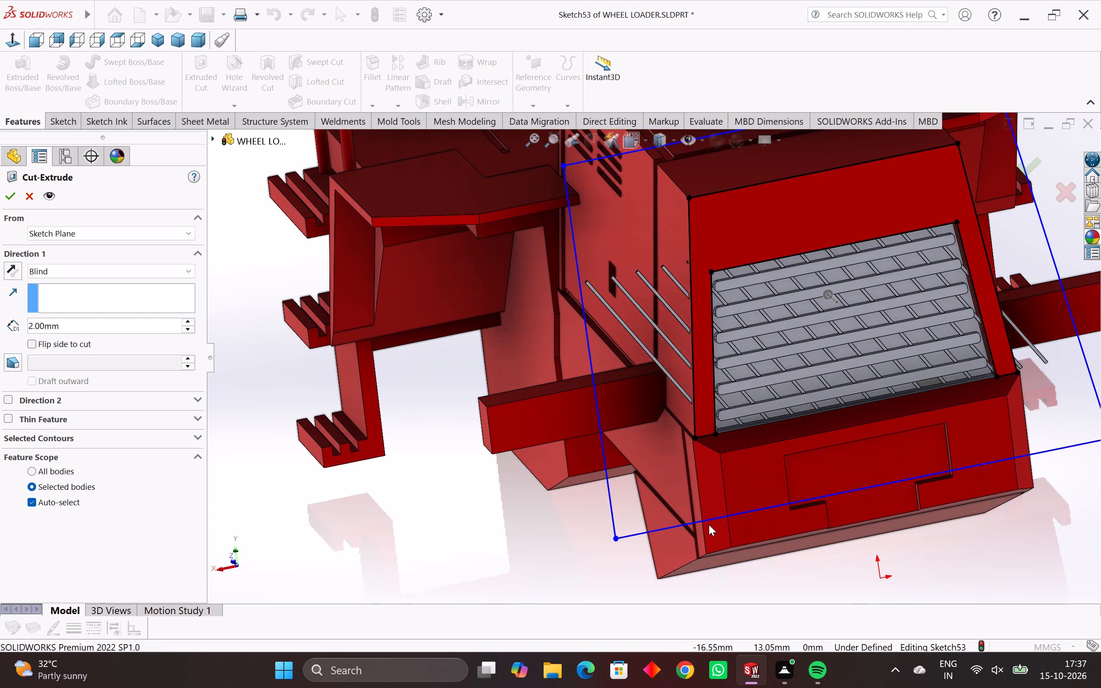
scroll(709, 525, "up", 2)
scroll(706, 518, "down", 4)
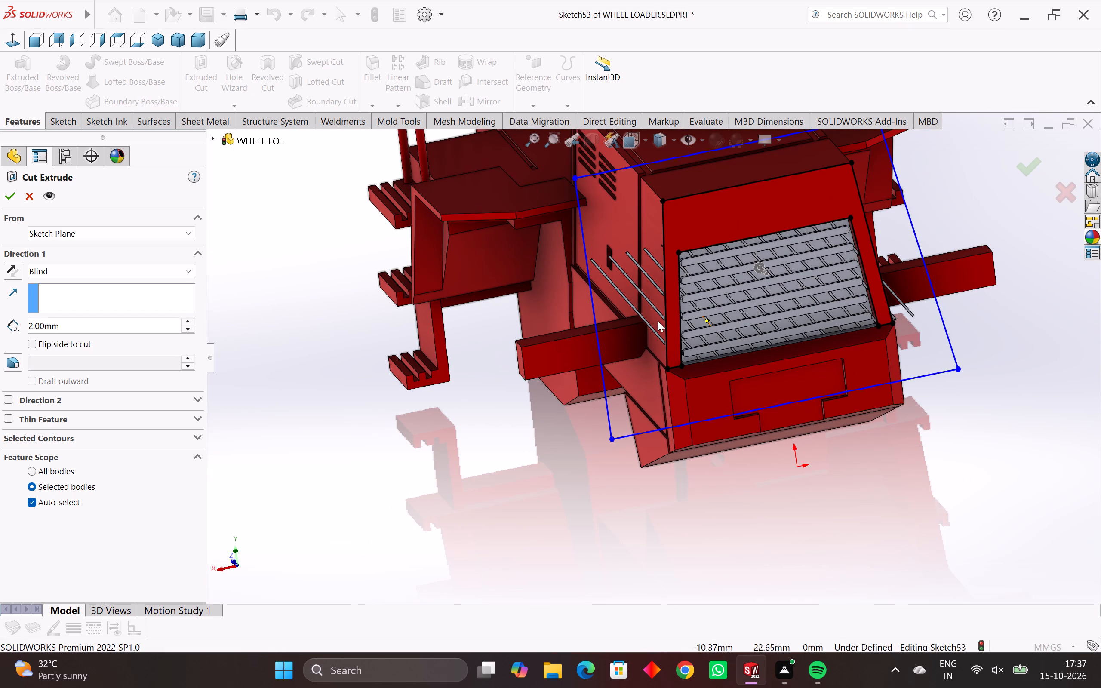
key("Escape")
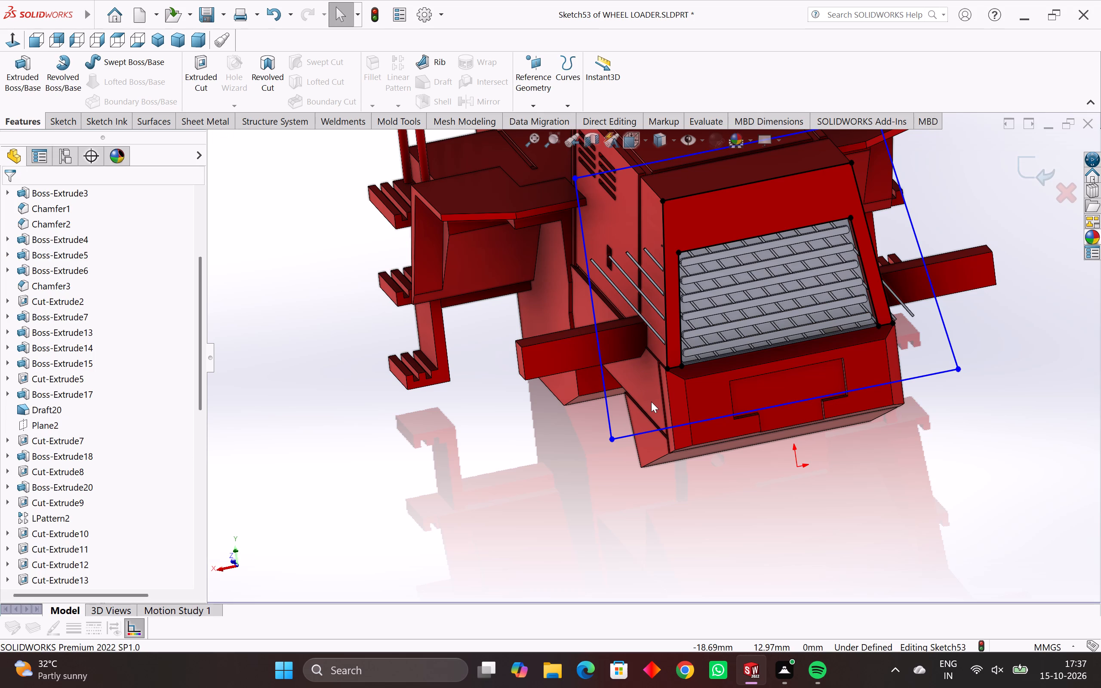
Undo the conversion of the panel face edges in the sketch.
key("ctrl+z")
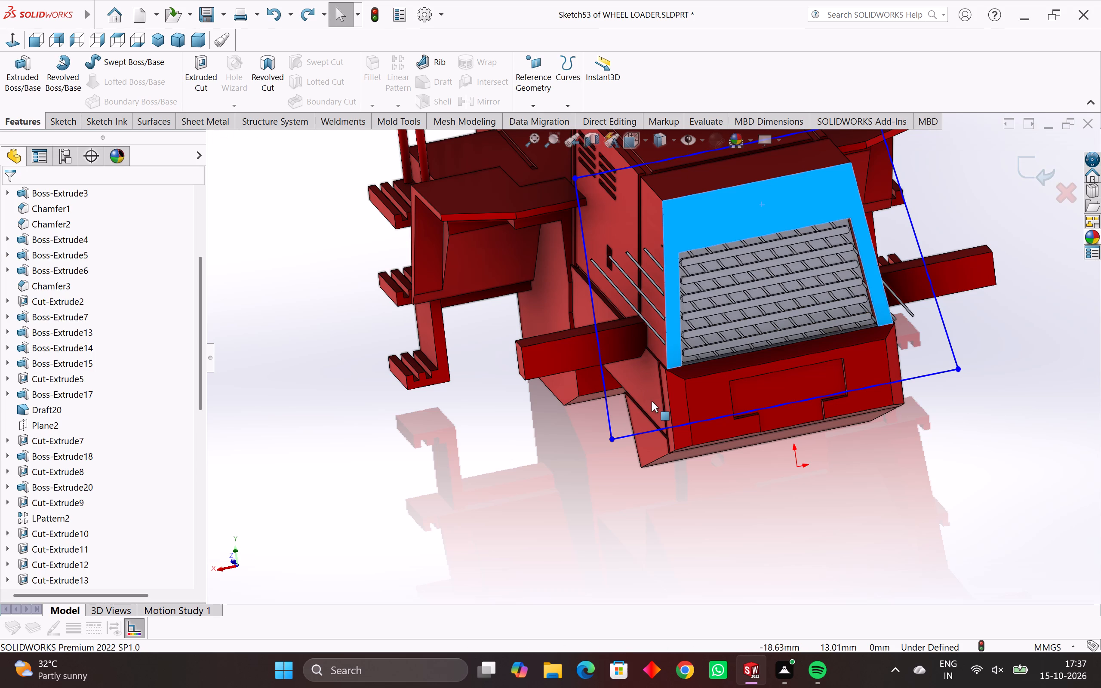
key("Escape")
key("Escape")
Sketch a horizontal line from the grille panel's lower corner out to the outline's vertical side.
scroll(666, 355, "up", 6)
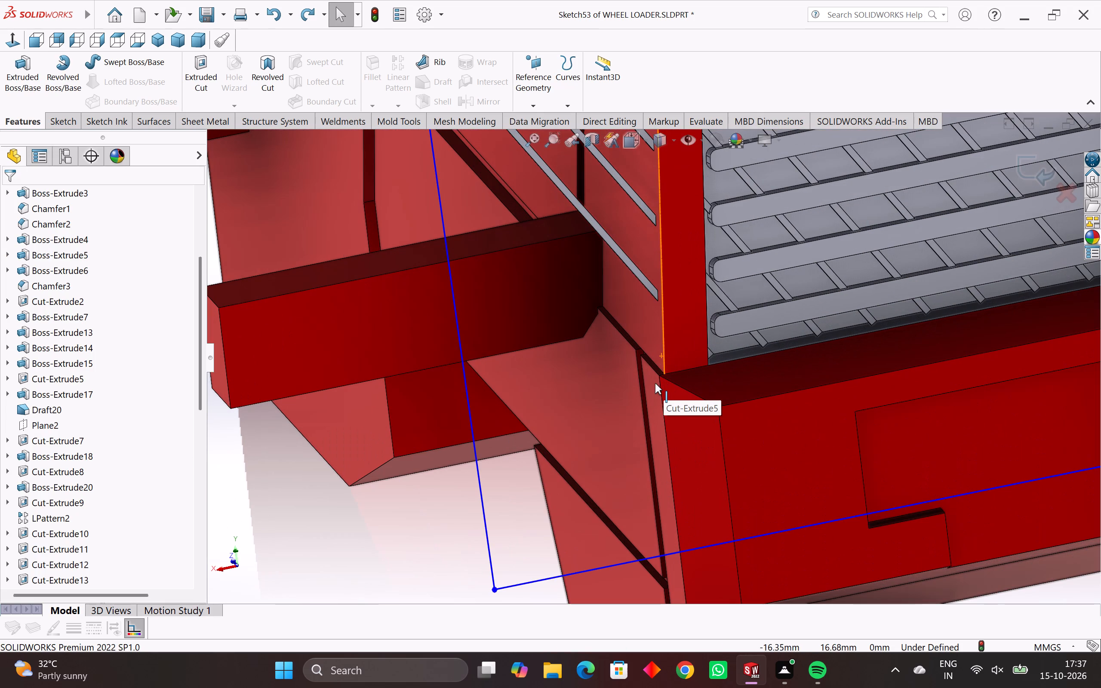
key("l")
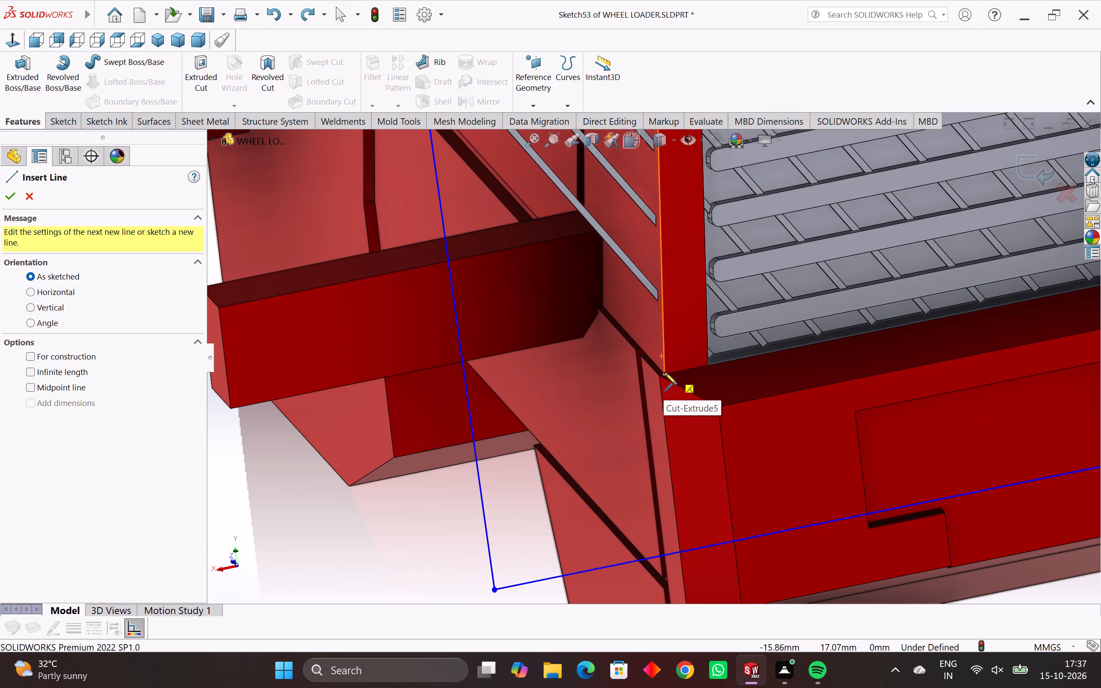
left_click(664, 374)
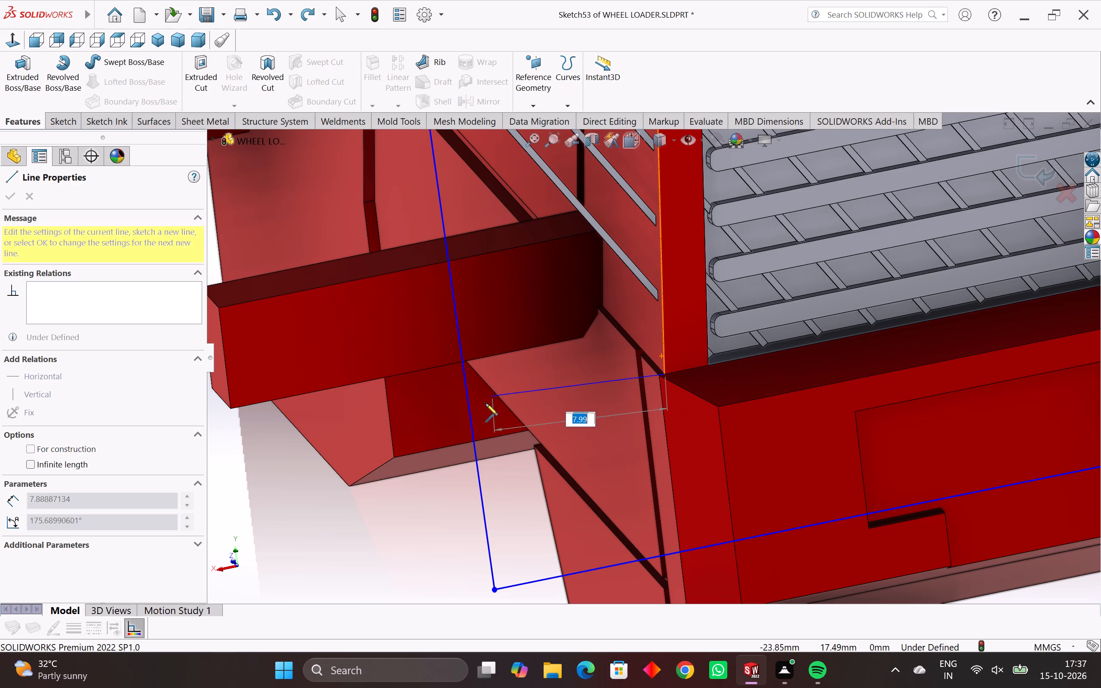
left_click(470, 412)
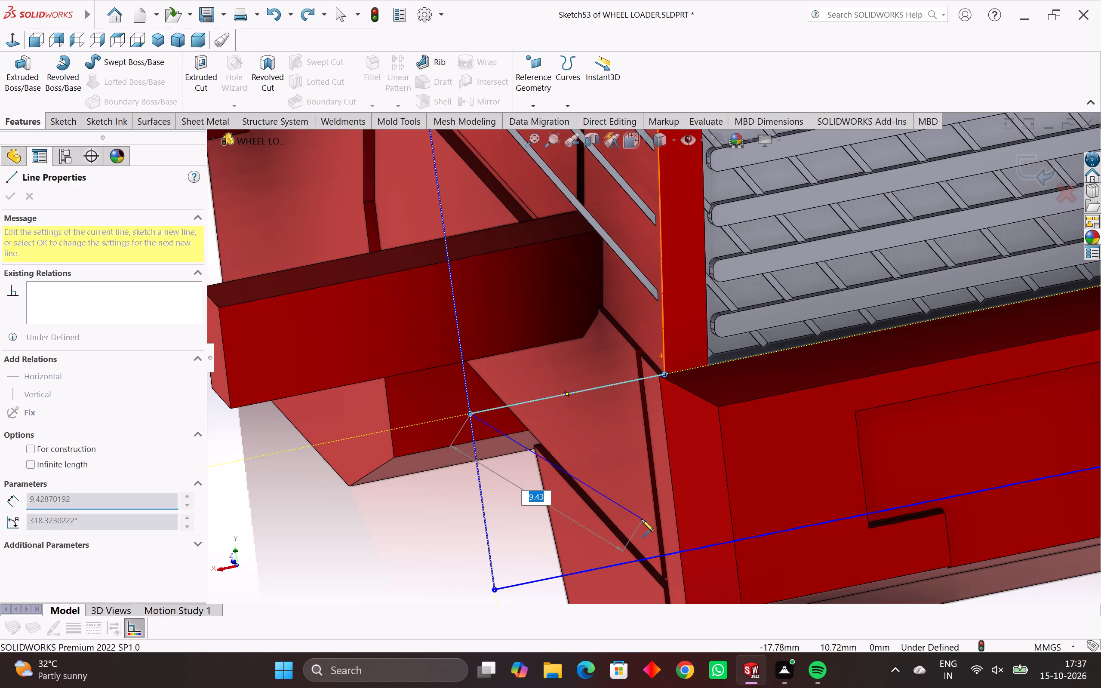
key("space")
key("space")
scroll(787, 441, "down", 1)
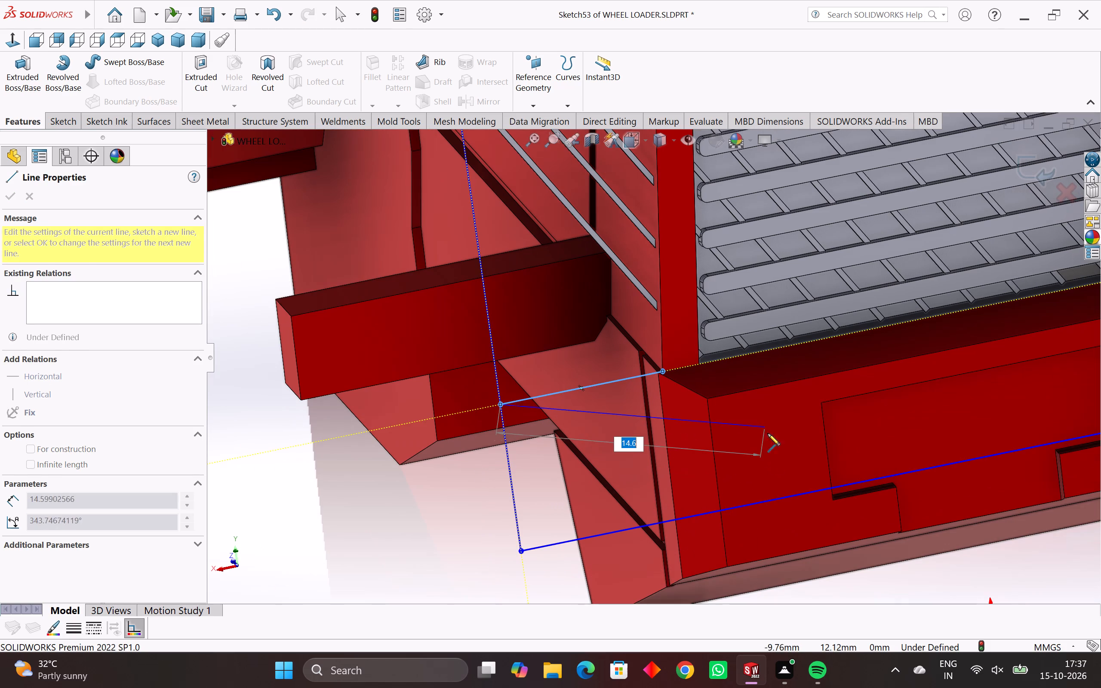
key("Escape")
Sketch a matching horizontal line from the panel's opposite lower corner to the outline's sloping side.
scroll(757, 426, "down", 7)
key("space")
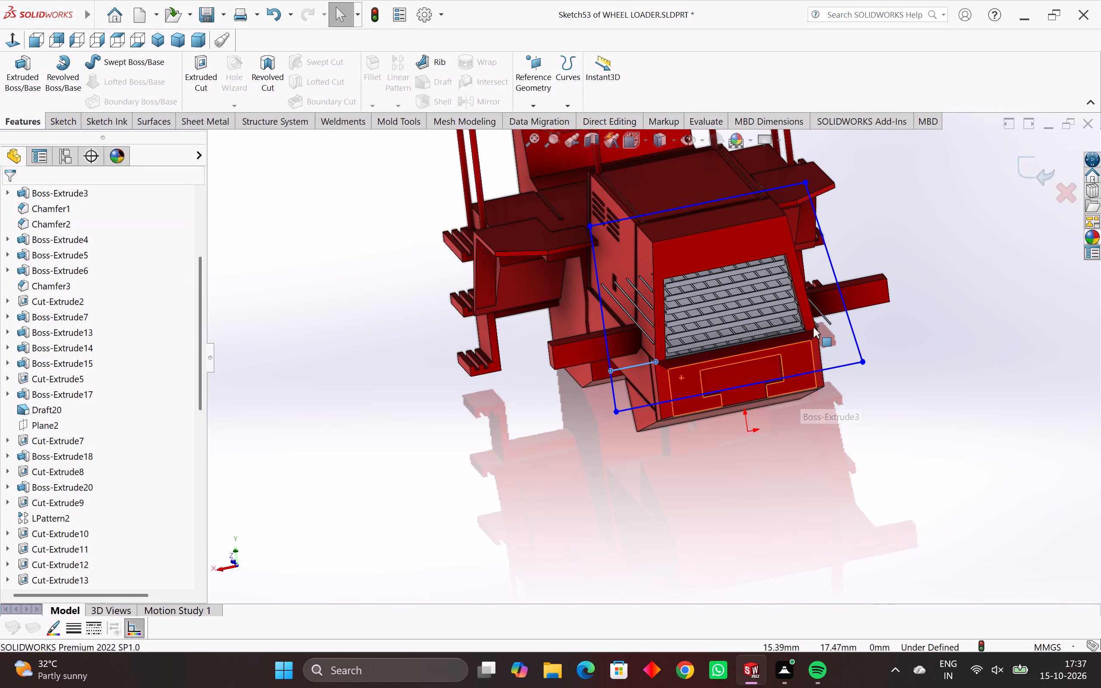
scroll(812, 345, "up", 6)
scroll(762, 319, "up", 1)
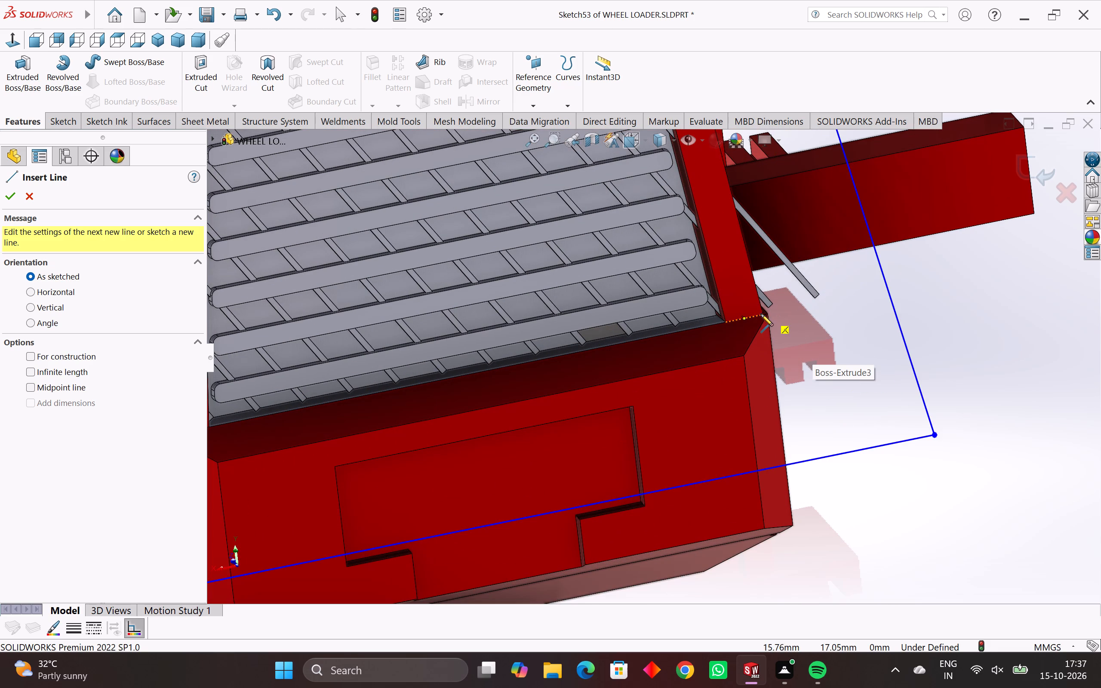
left_click(764, 315)
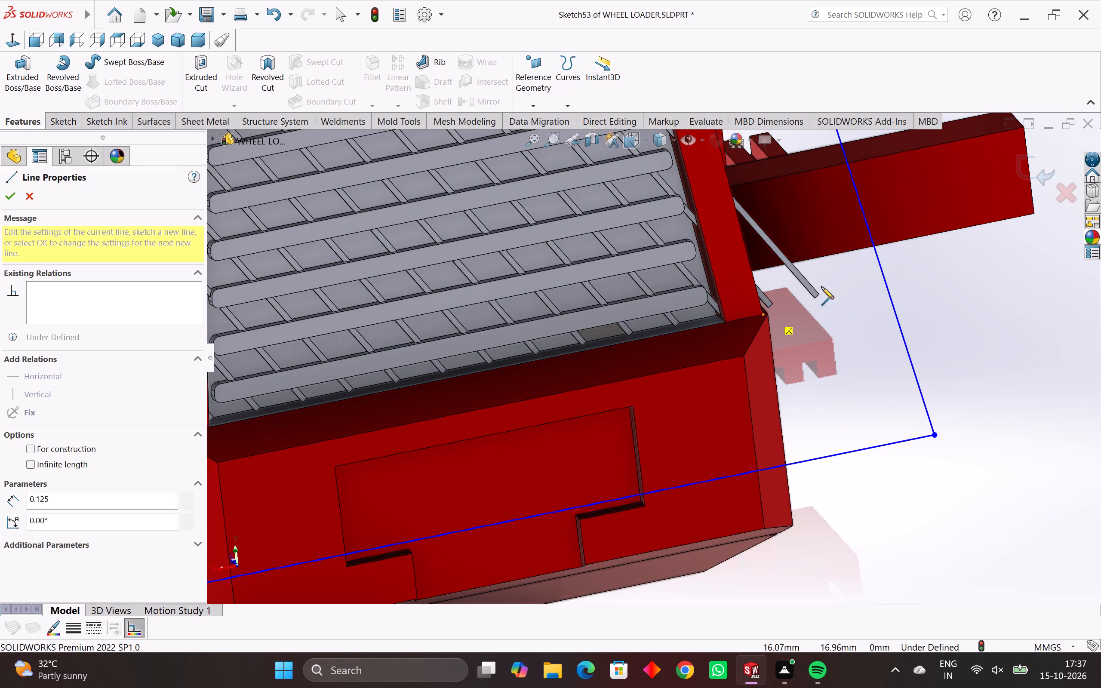
left_click(888, 290)
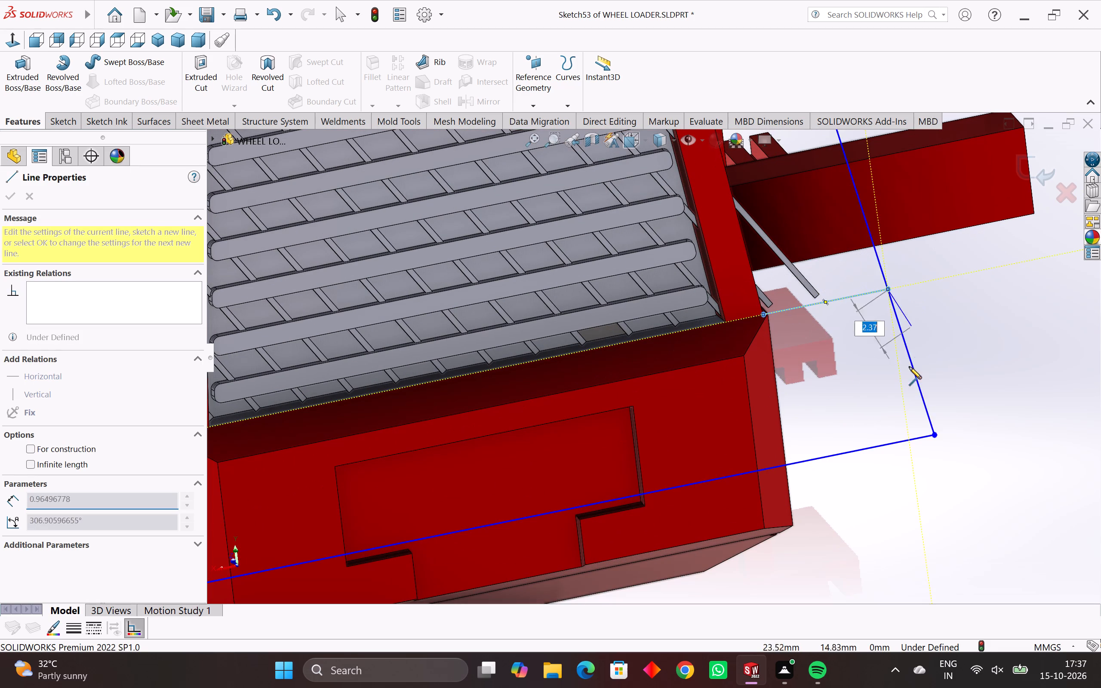
key("Escape")
key("Escape")
scroll(858, 424, "down", 3)
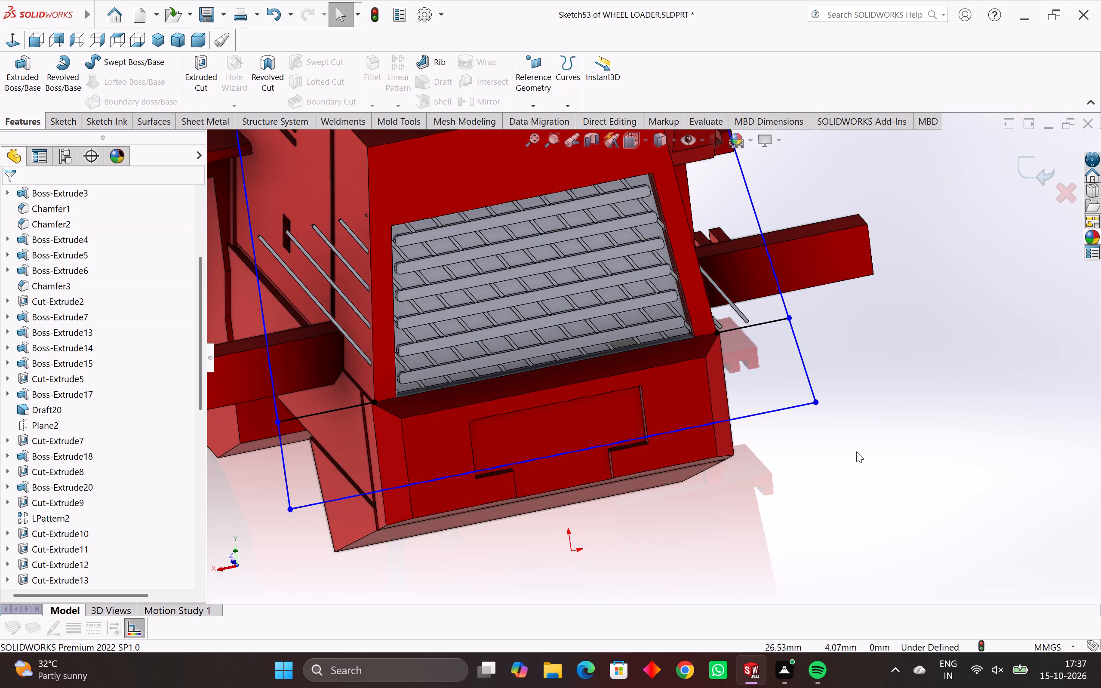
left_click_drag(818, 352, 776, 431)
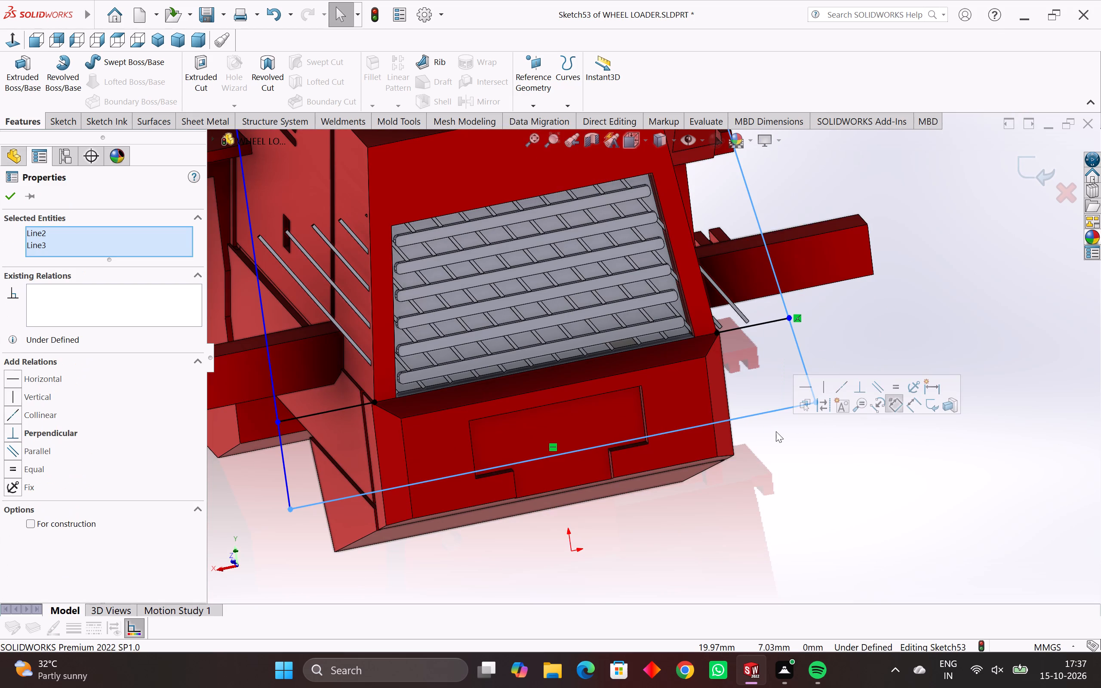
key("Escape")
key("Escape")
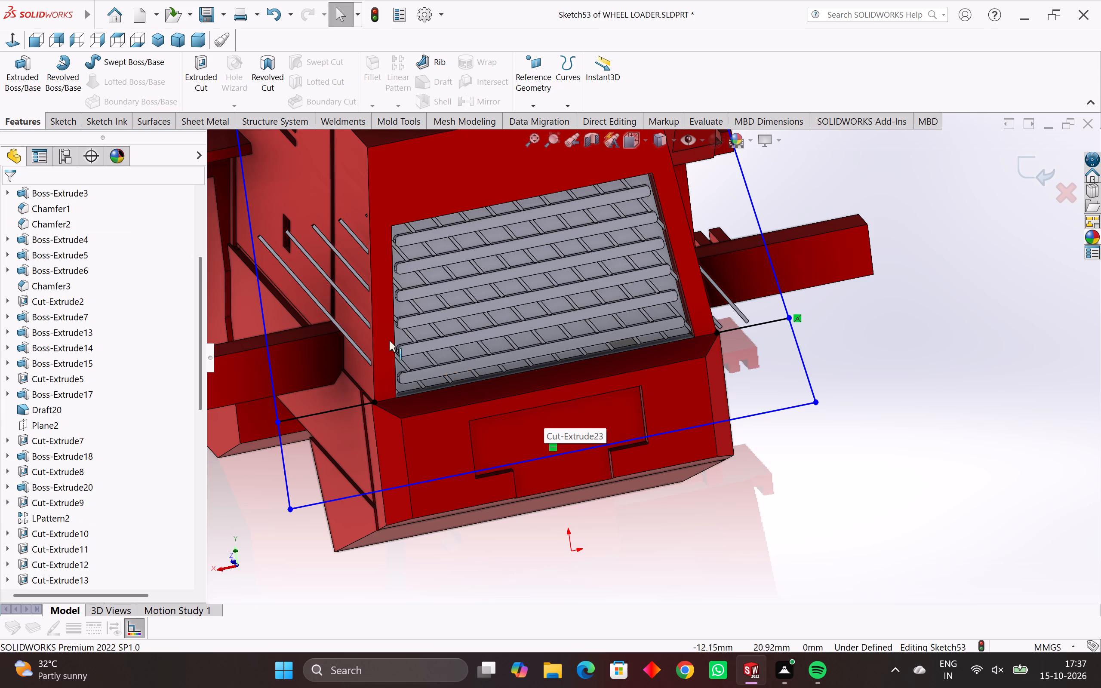
Cut-extrude the sketch region surrounding the grille panel to a blind depth of 1 mm.
scroll(203, 255, "down", 3)
scroll(265, 263, "down", 2)
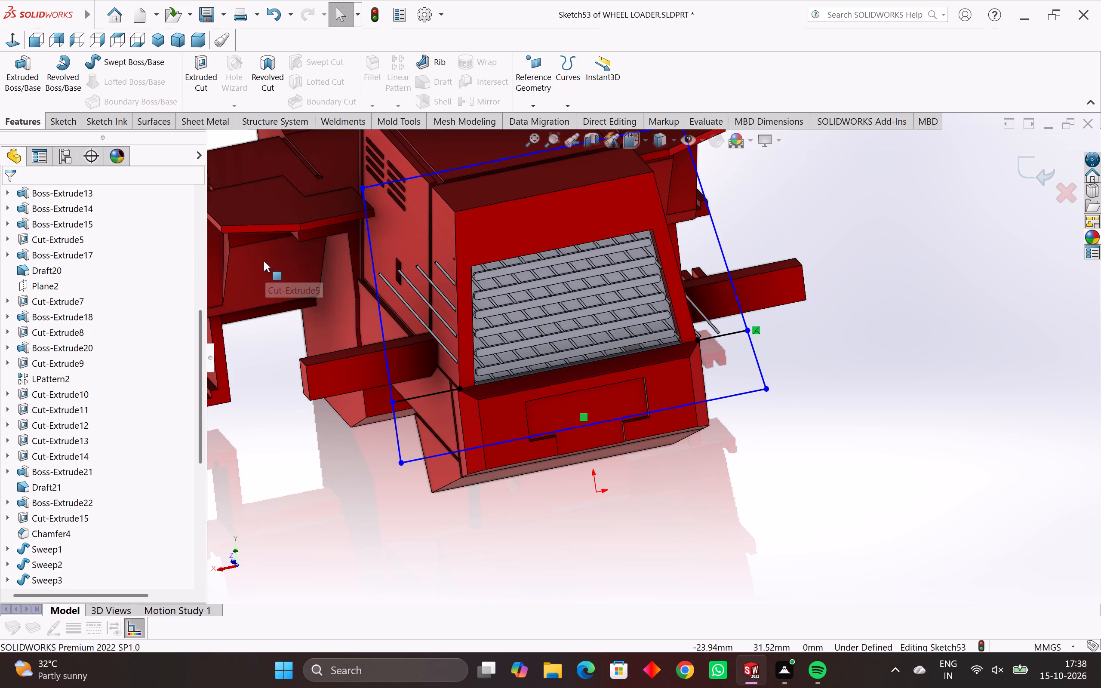
left_click(200, 64)
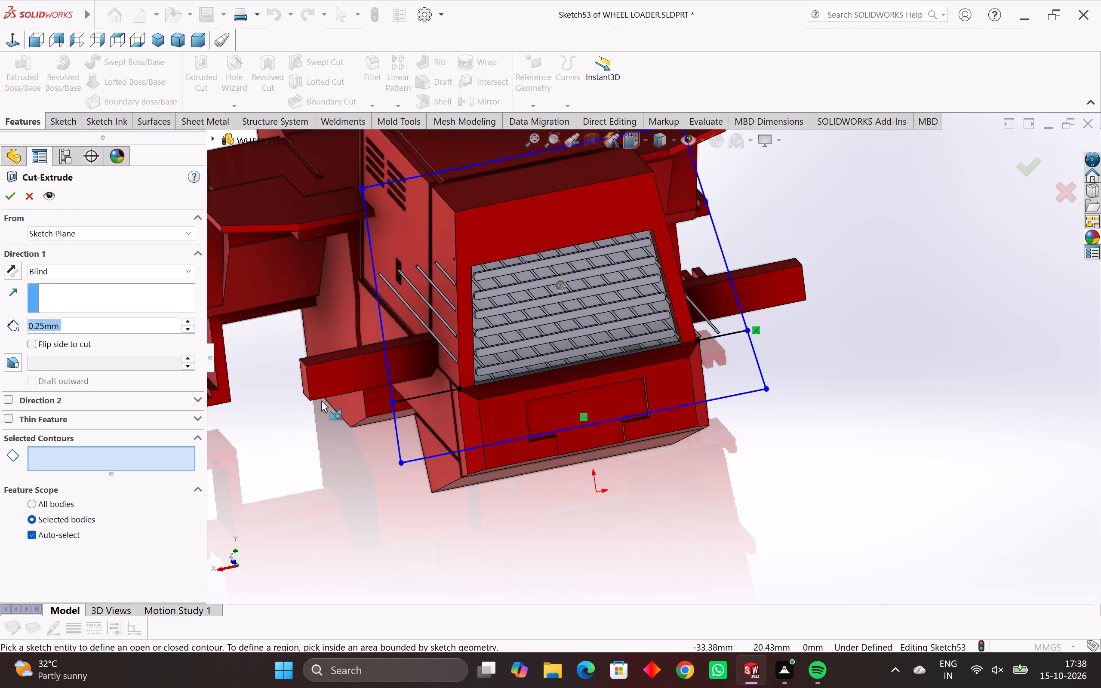
middle_click_drag(316, 430, 345, 447)
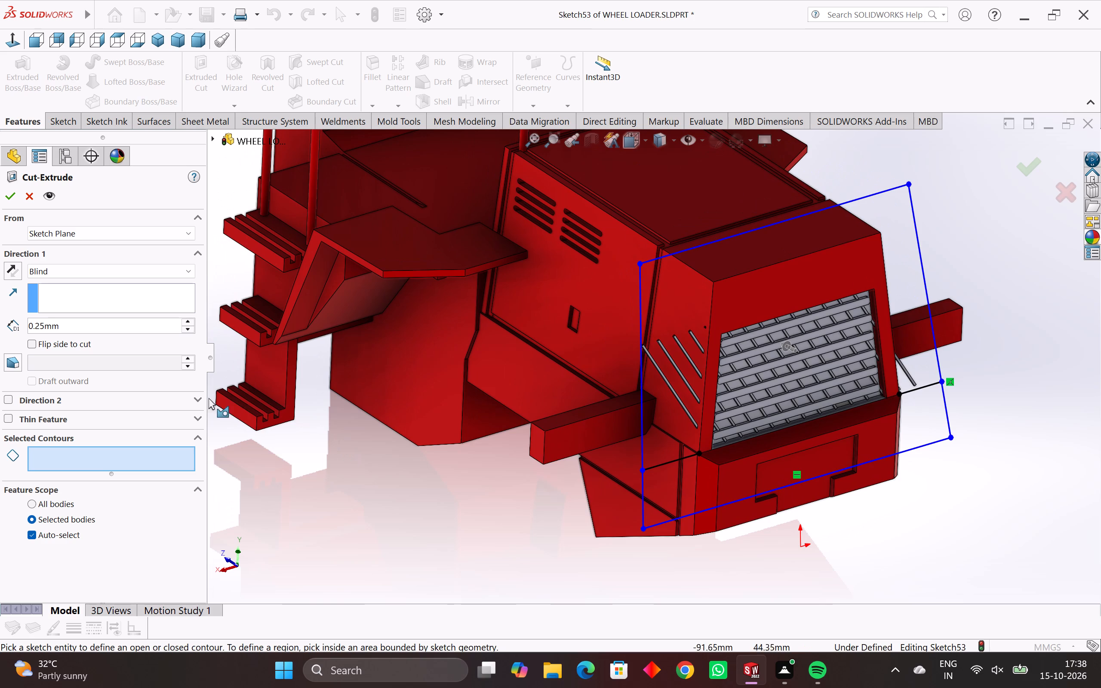
left_click(662, 316)
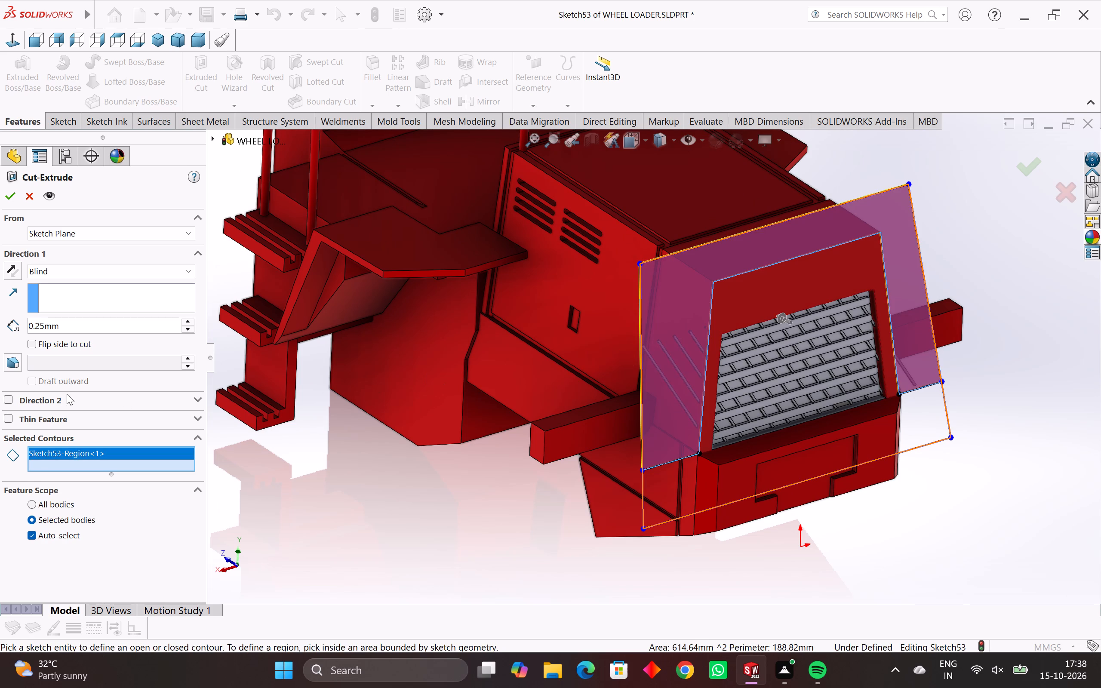
left_click_drag(65, 330, 0, 302)
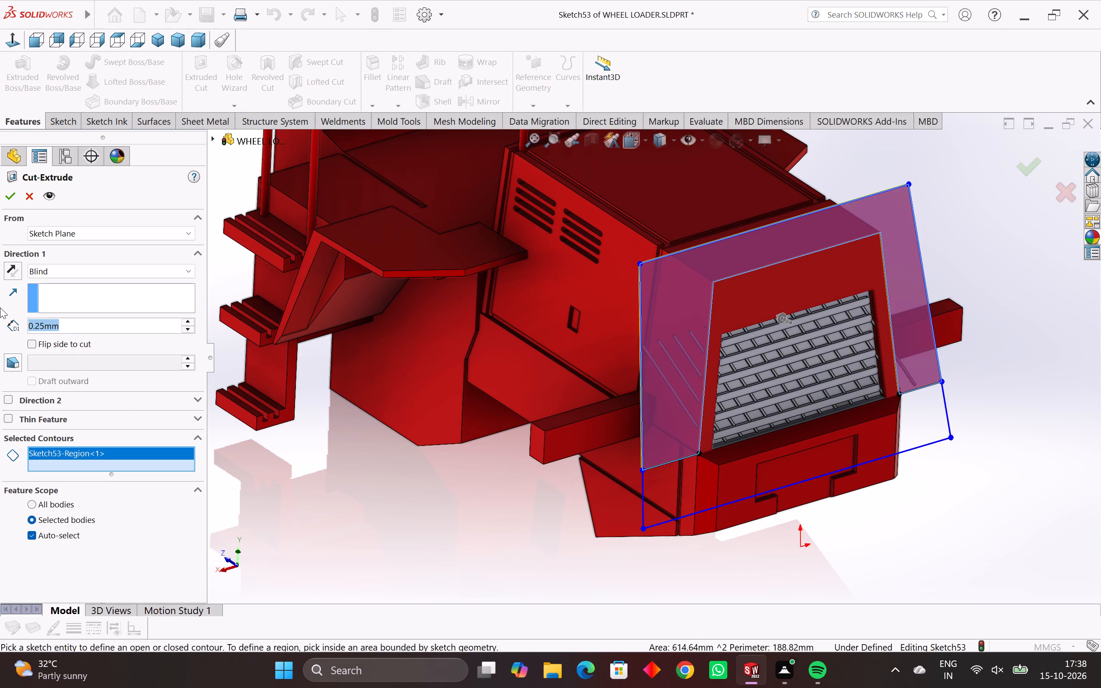
key("1")
key("Return")
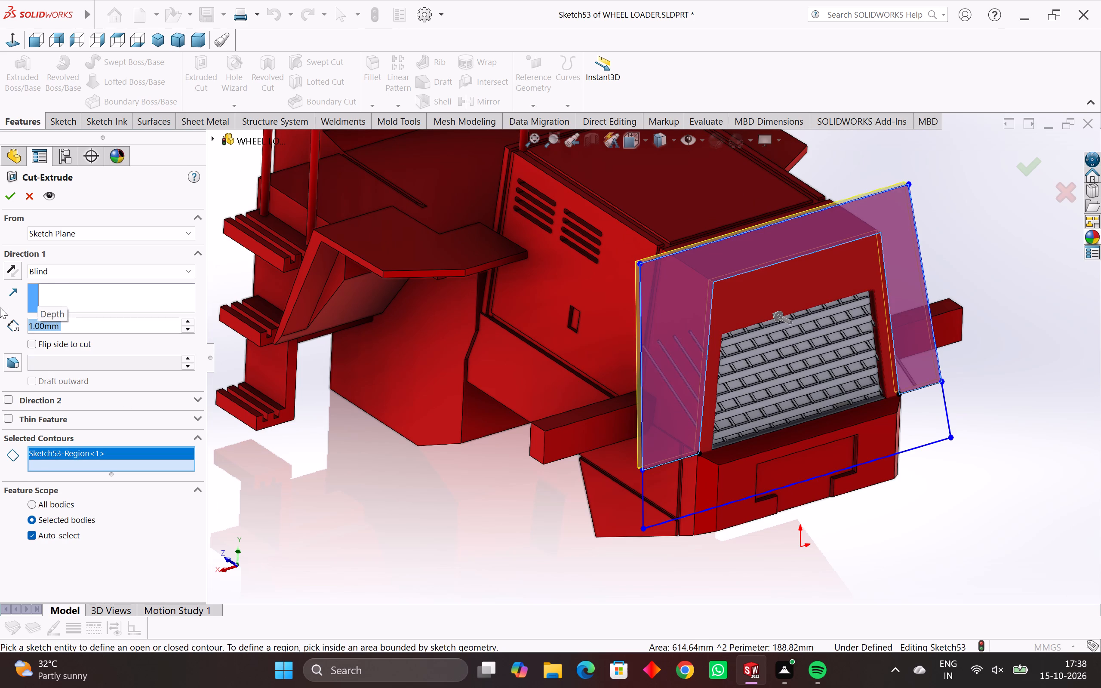
left_click(9, 198)
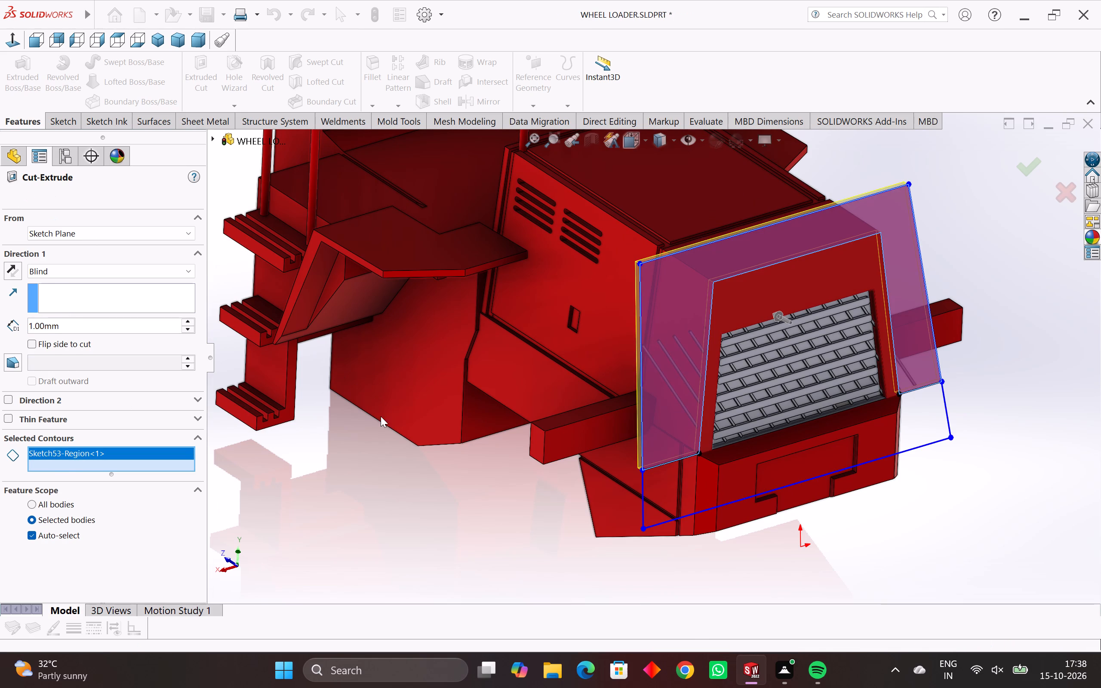
Inspect the trimmed grille panel and the sides of the body from several angles.
middle_click_drag(402, 438, 412, 451)
scroll(412, 451, "down", 2)
scroll(510, 448, "down", 2)
middle_click_drag(551, 451, 498, 426)
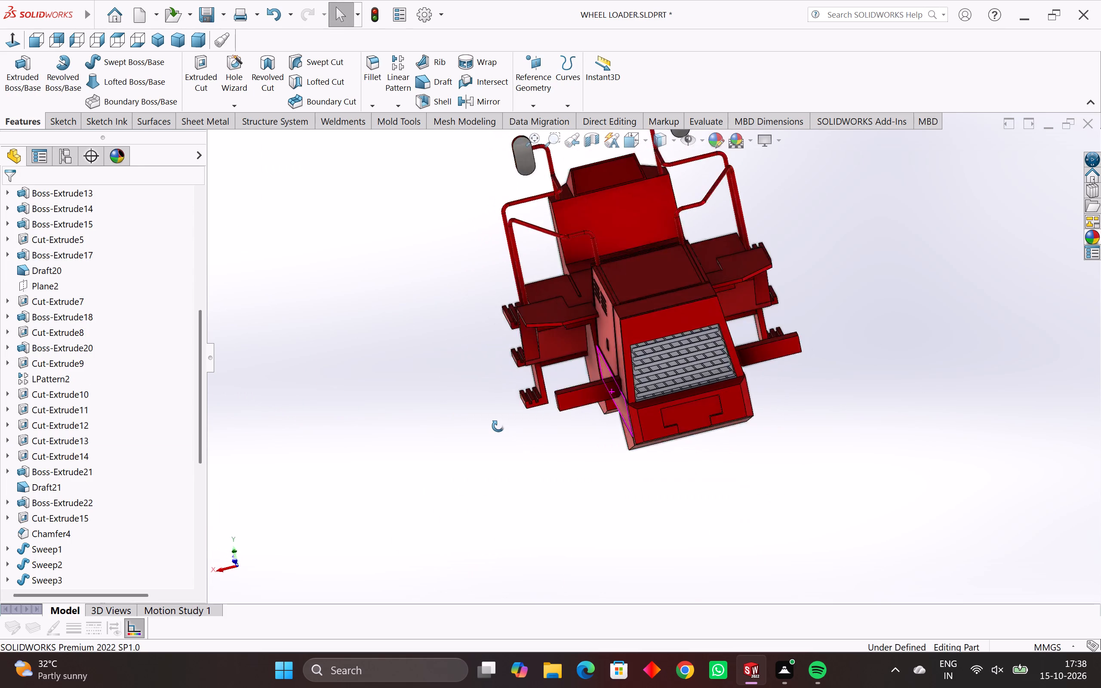
middle_click_drag(498, 426, 463, 531)
left_click(381, 396)
middle_click_drag(573, 520, 591, 489)
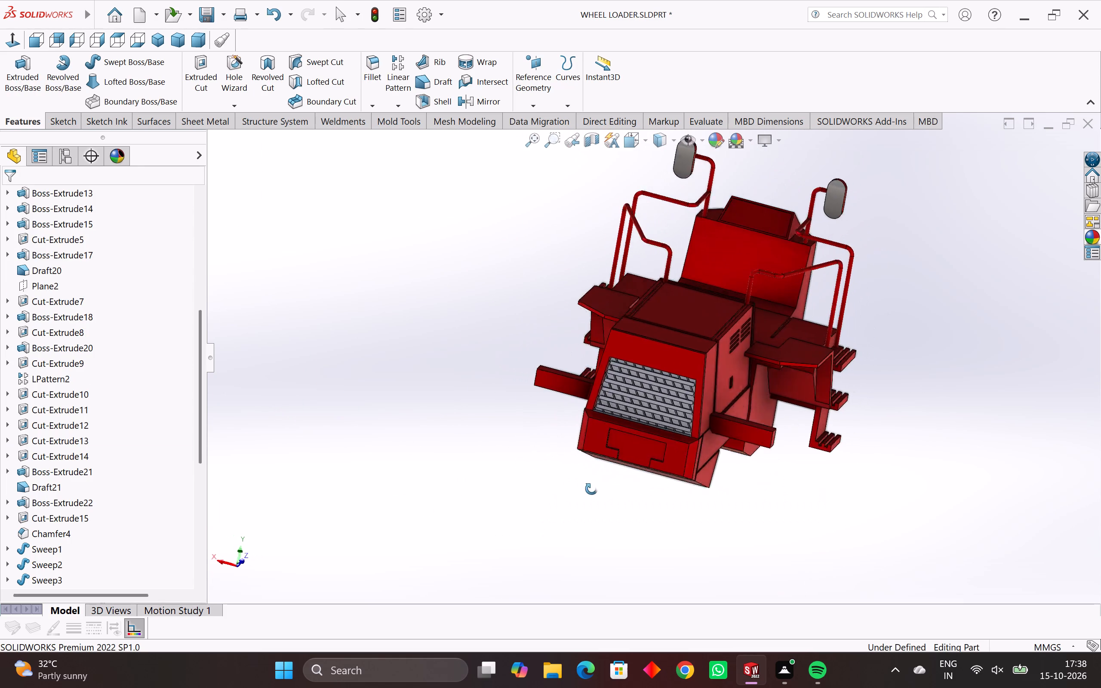
middle_click_drag(591, 489, 612, 472)
scroll(663, 394, "up", 5)
middle_click_drag(668, 384, 573, 399)
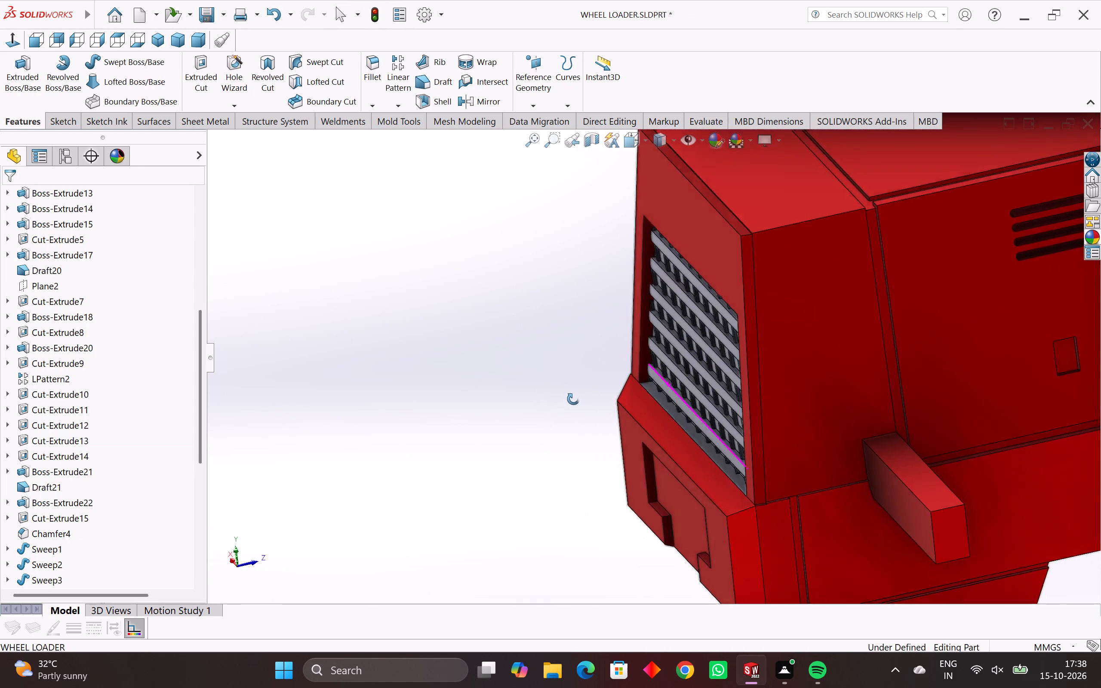
middle_click_drag(573, 399, 686, 378)
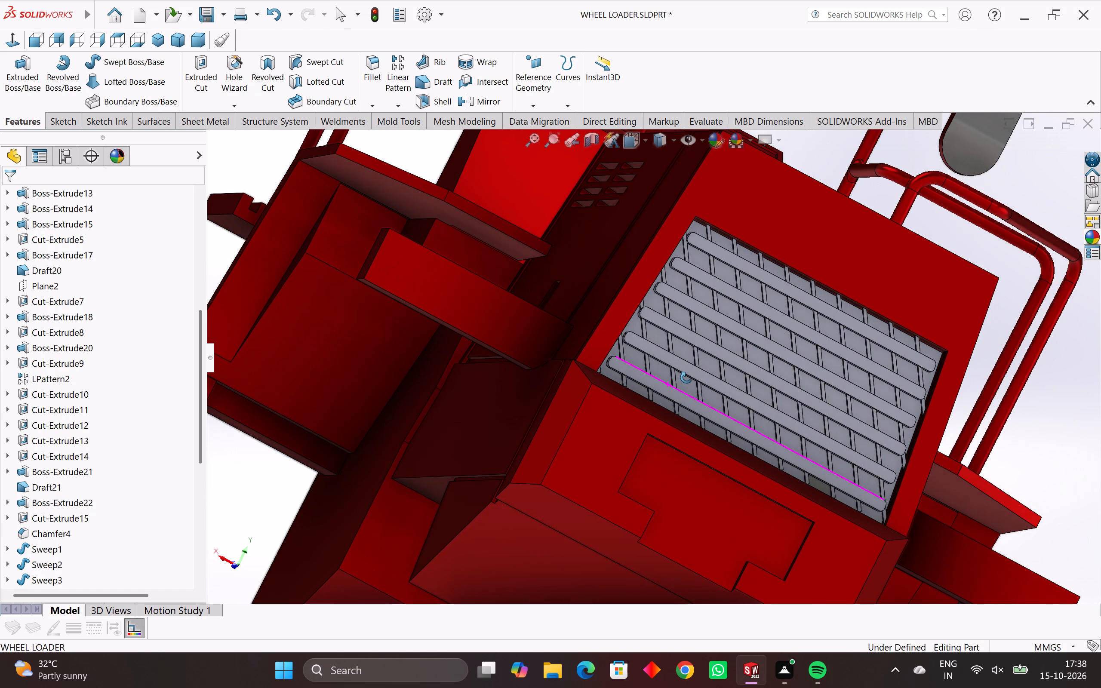
middle_click_drag(686, 378, 641, 380)
Edit the appearance of one grille backing face between two ribs below the lowest bar, choosing medium gray.
scroll(779, 471, "up", 5)
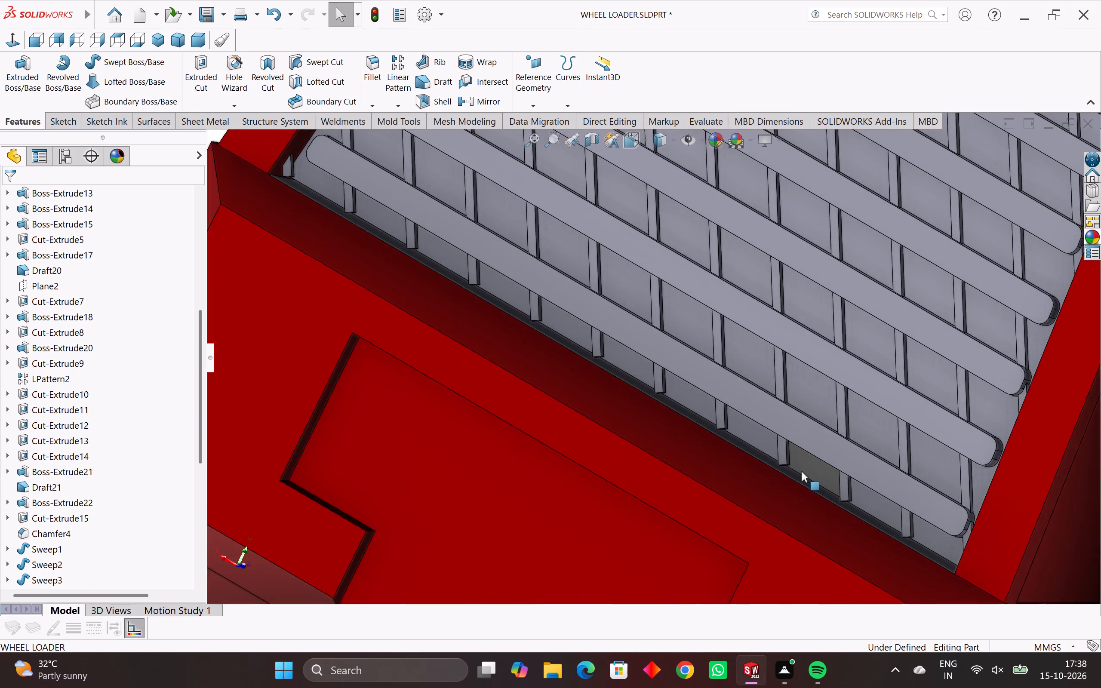
scroll(809, 471, "up", 5)
left_click(780, 441)
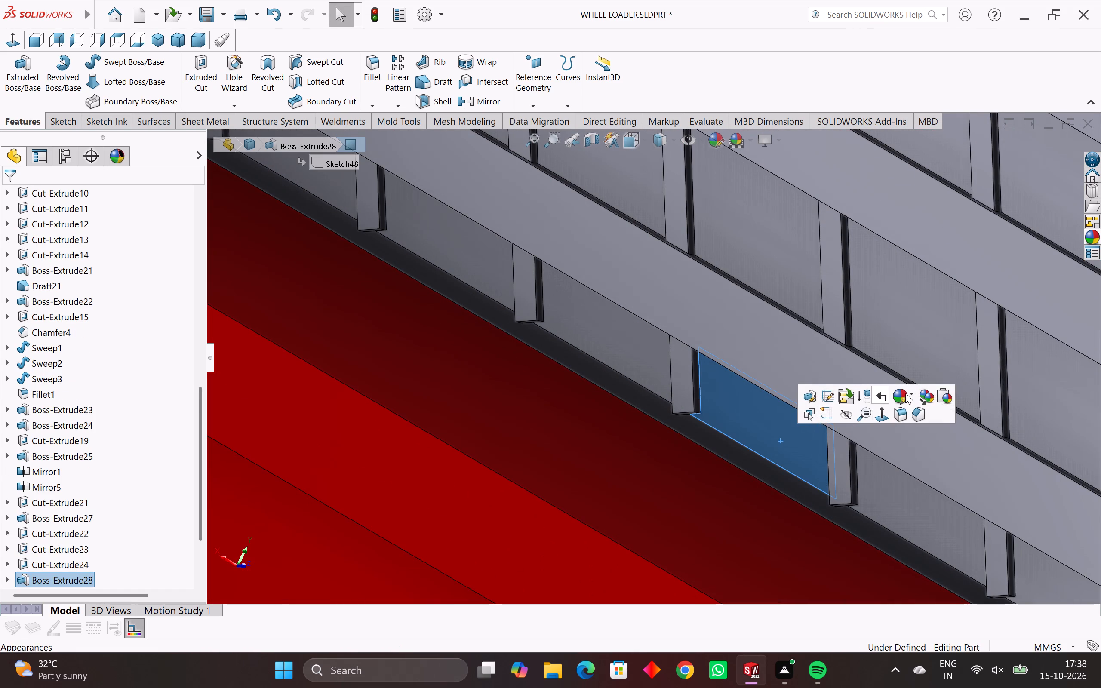
left_click(902, 398)
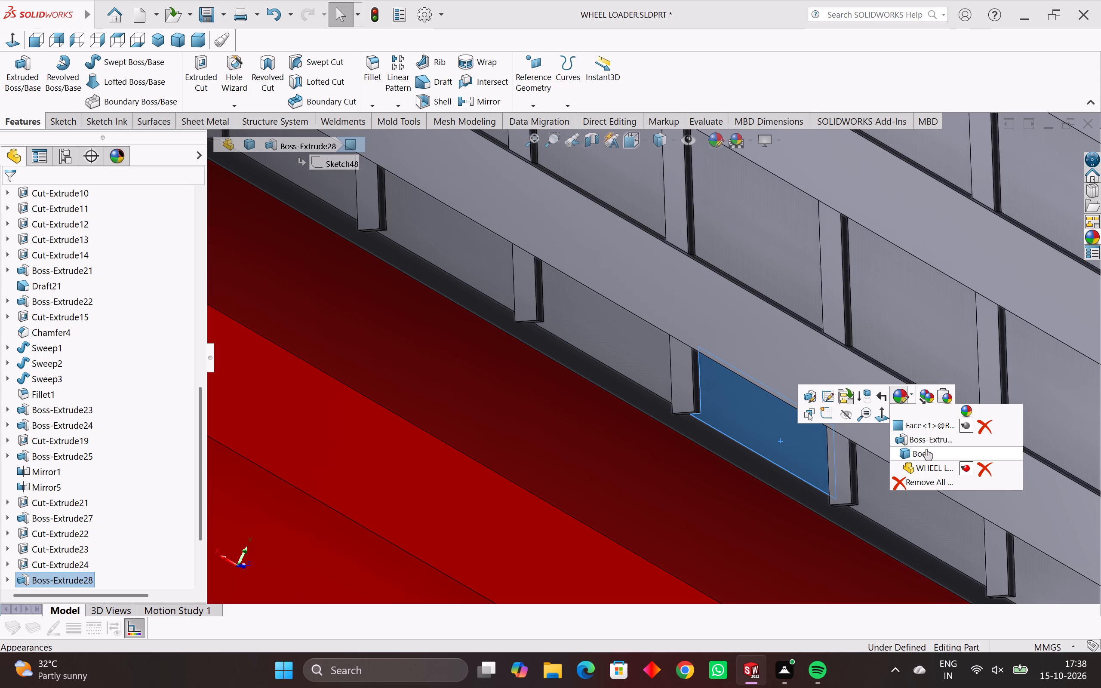
left_click(923, 431)
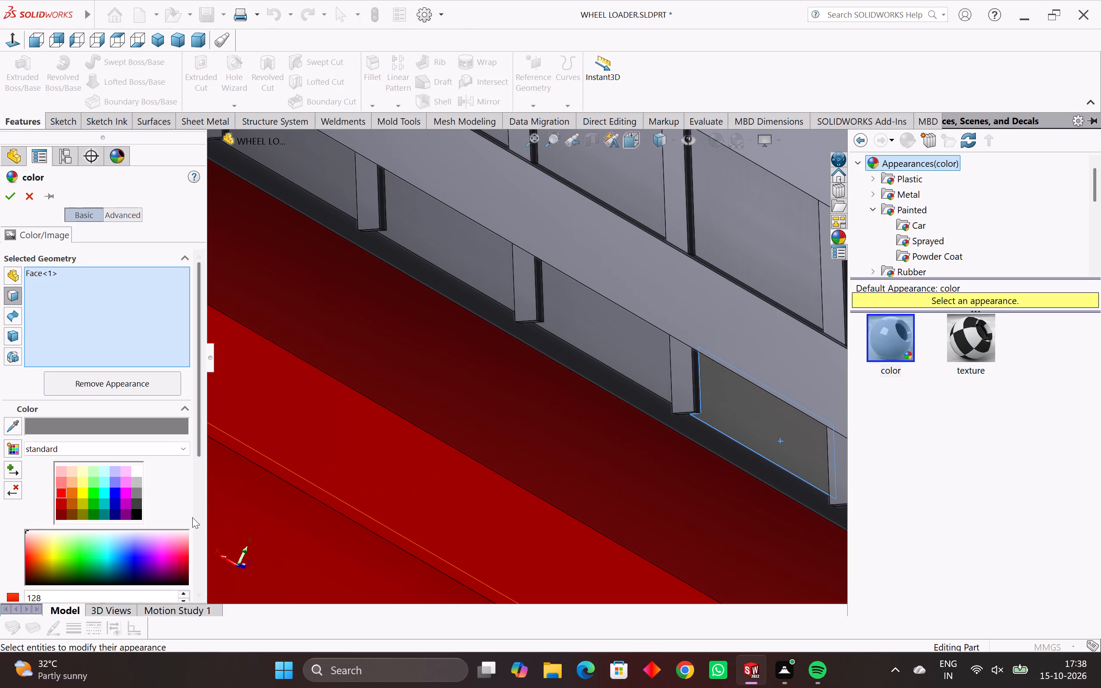
left_click(137, 493)
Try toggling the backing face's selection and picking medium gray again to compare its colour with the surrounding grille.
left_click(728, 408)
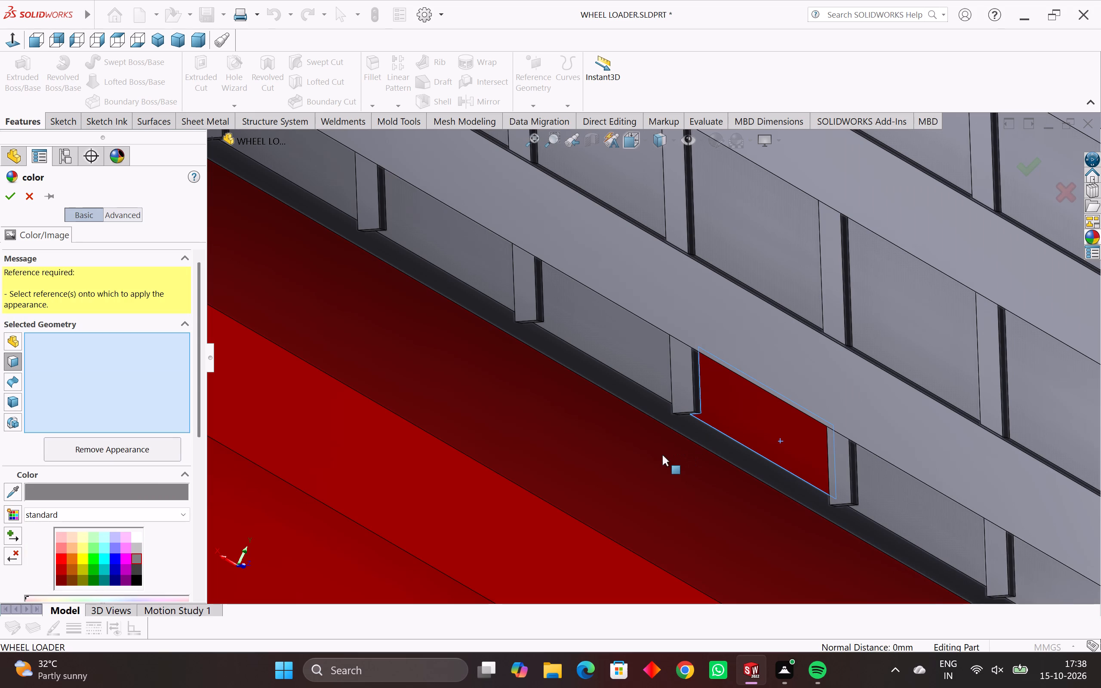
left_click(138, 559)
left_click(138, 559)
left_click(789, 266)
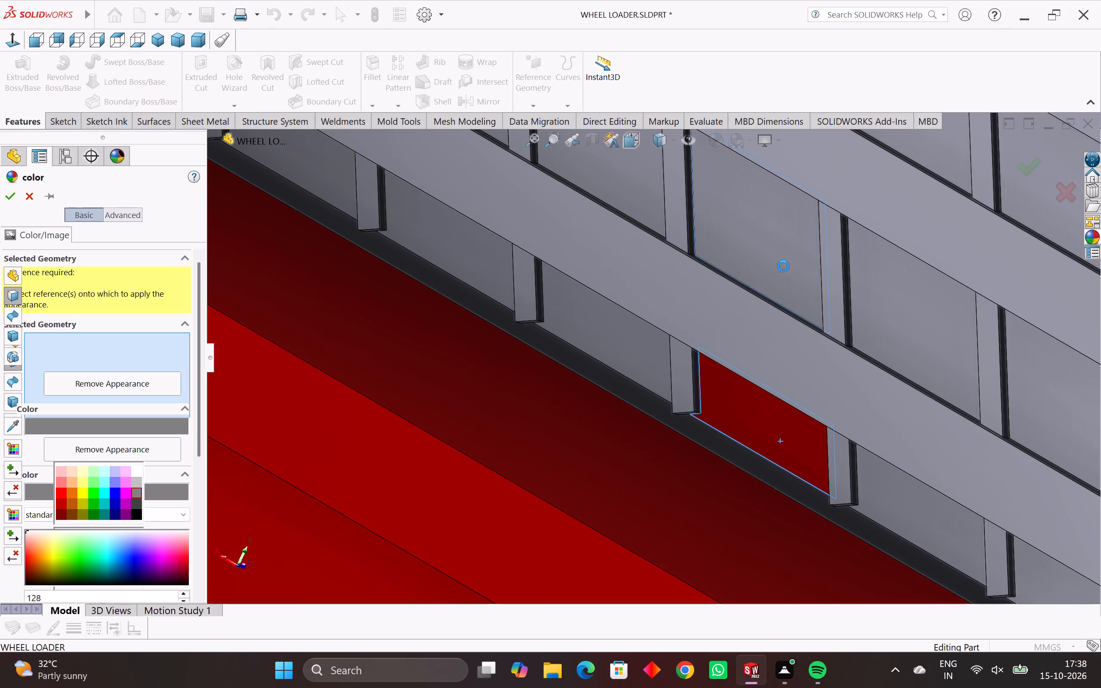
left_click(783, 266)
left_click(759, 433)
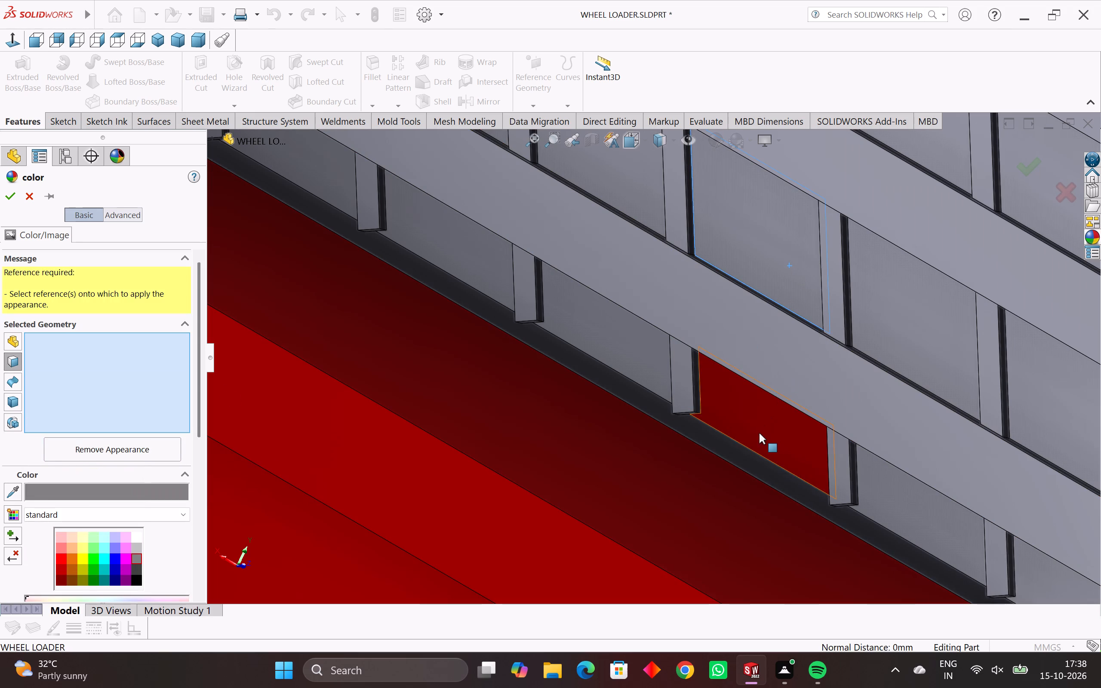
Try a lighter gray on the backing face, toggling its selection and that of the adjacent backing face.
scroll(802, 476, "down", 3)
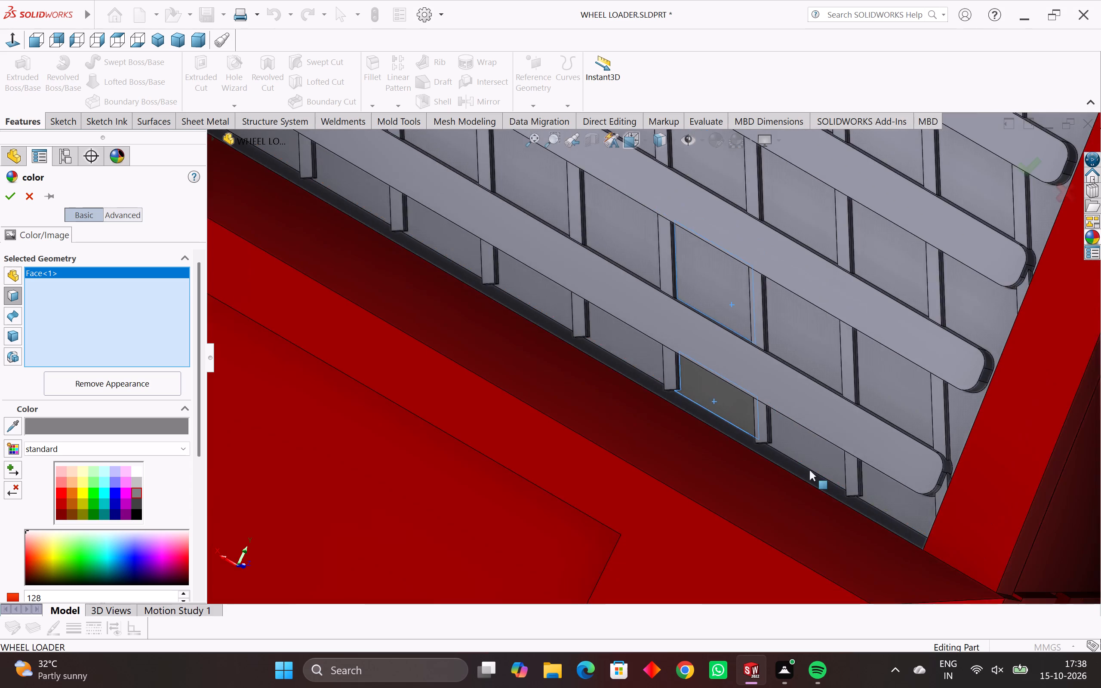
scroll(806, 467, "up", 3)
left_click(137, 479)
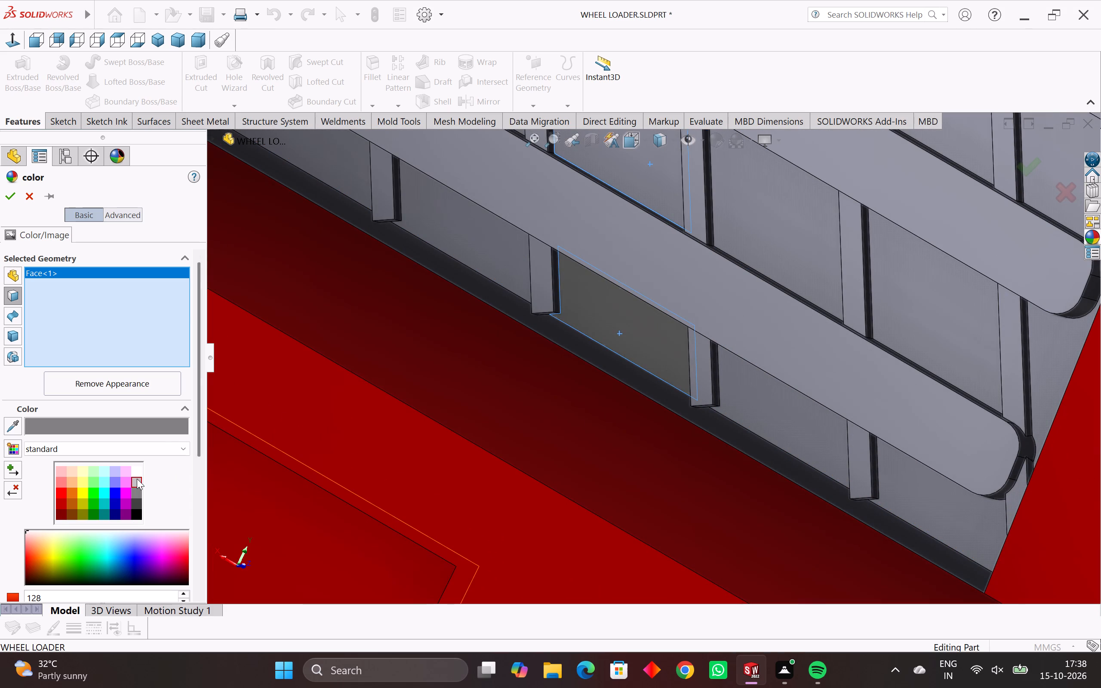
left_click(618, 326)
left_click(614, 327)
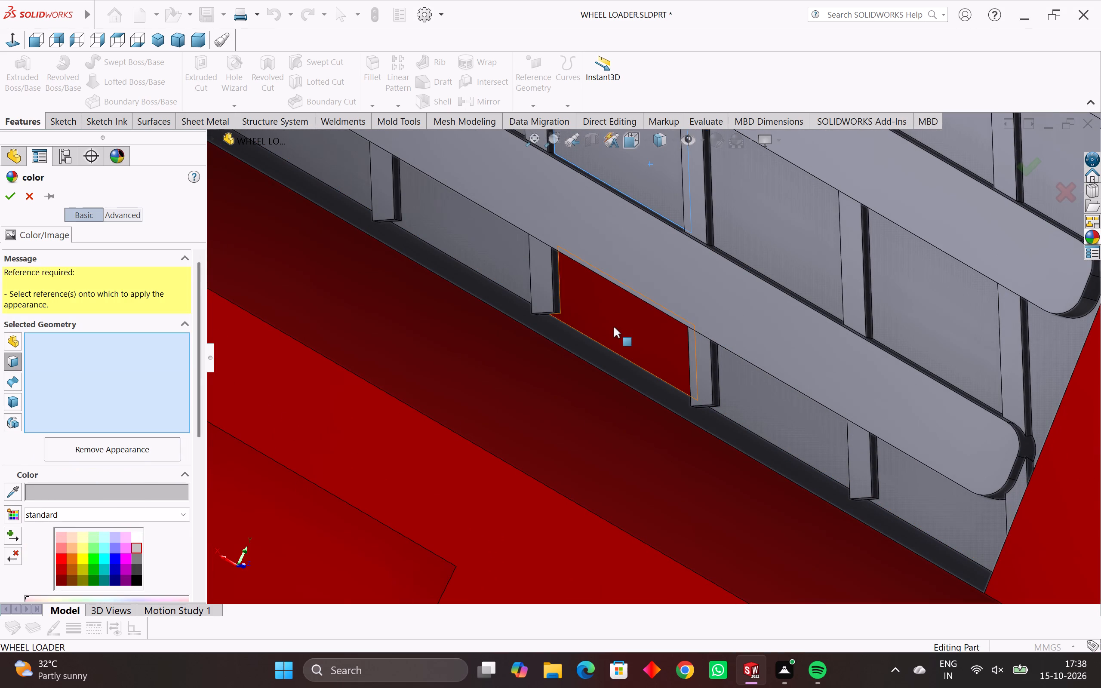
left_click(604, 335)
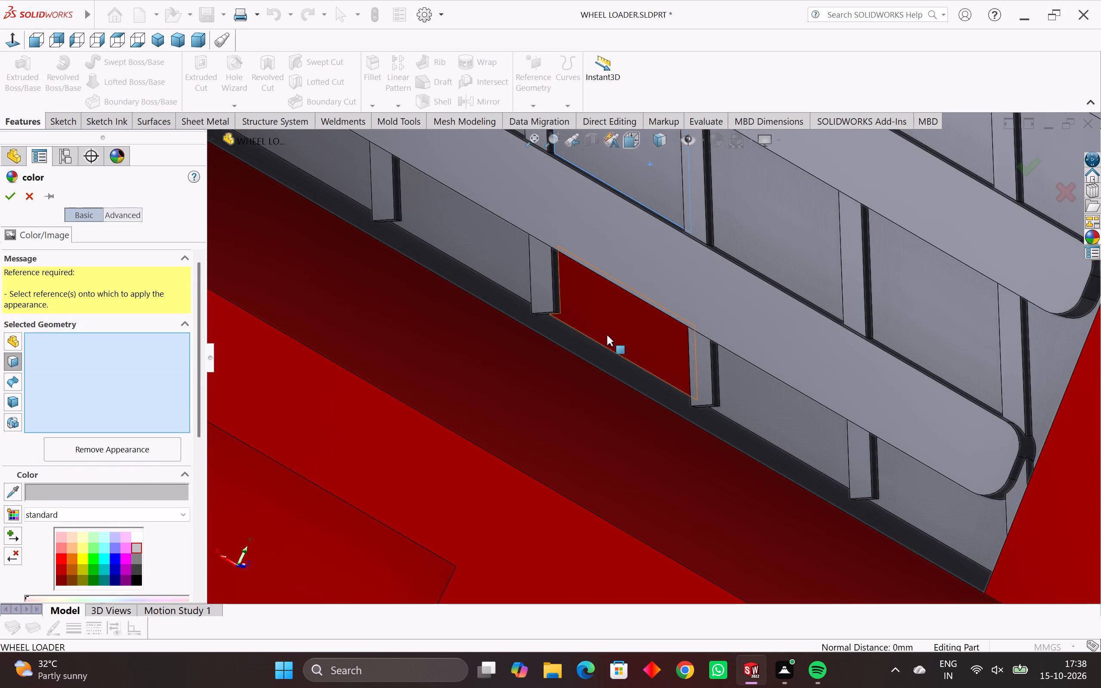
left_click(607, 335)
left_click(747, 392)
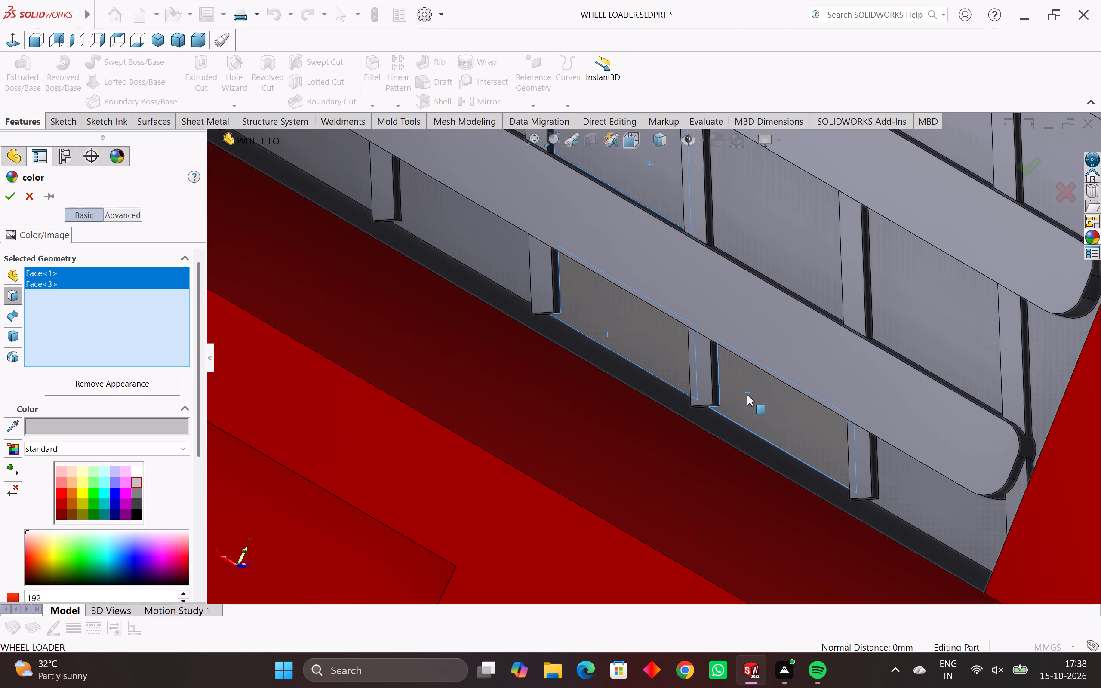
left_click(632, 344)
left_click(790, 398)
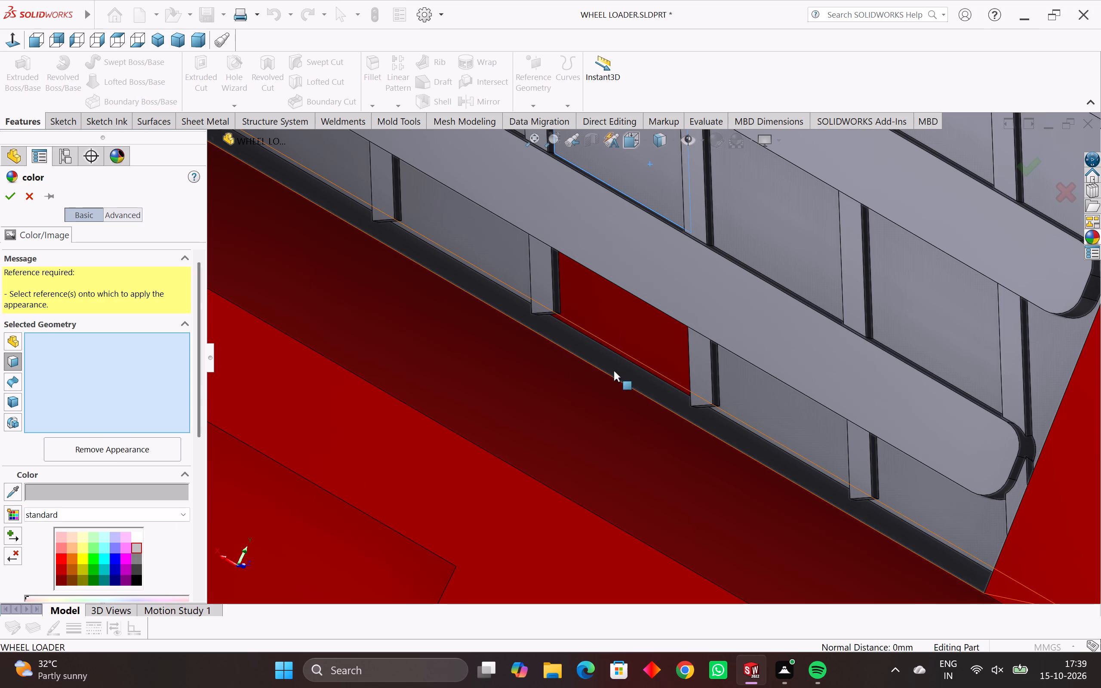
Reselect the backing face and examine its lighter gray against the rest of the grille from several angles.
middle_click_drag(648, 345, 699, 464)
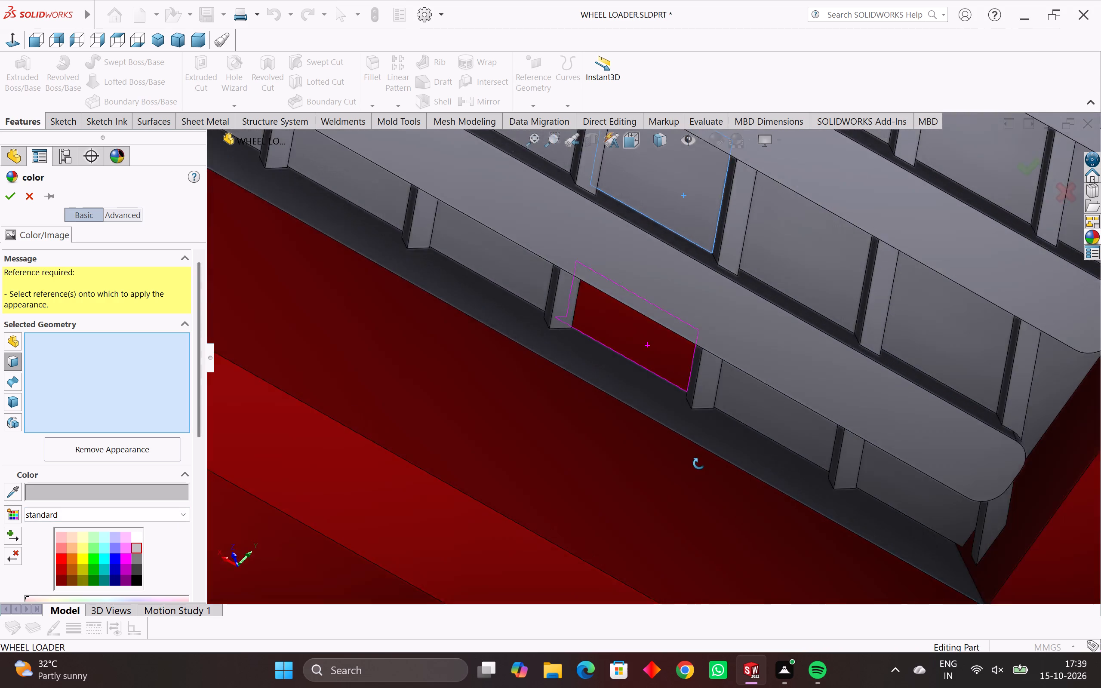
middle_click_drag(699, 464, 665, 559)
middle_click_drag(668, 464, 646, 335)
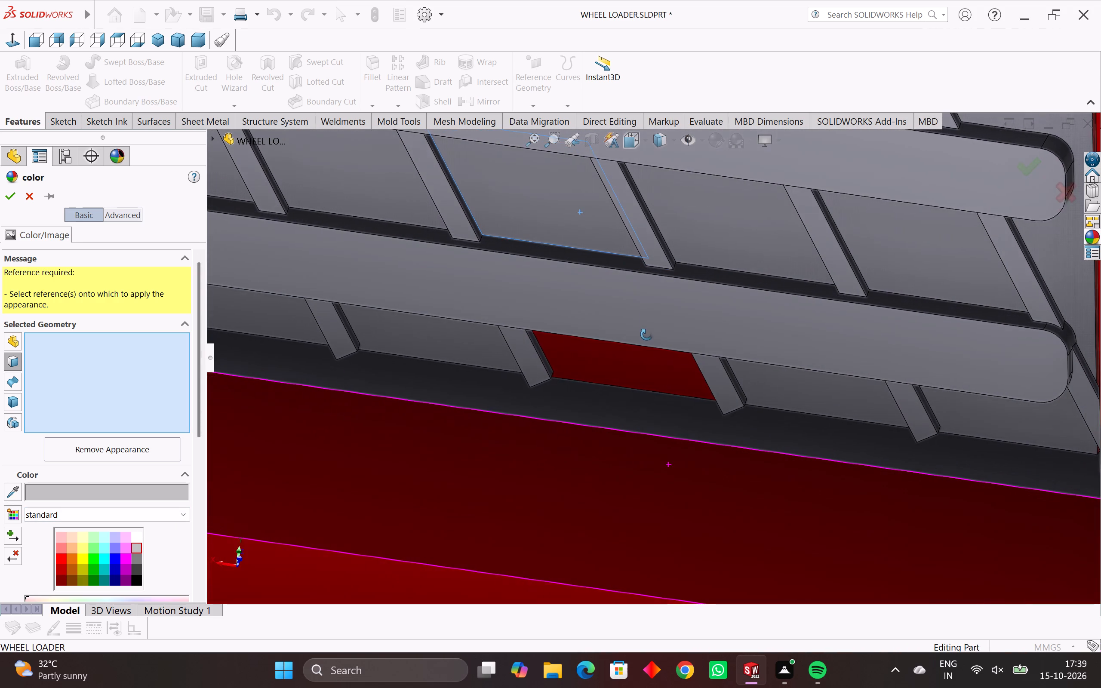
middle_click_drag(646, 335, 646, 339)
left_click(599, 375)
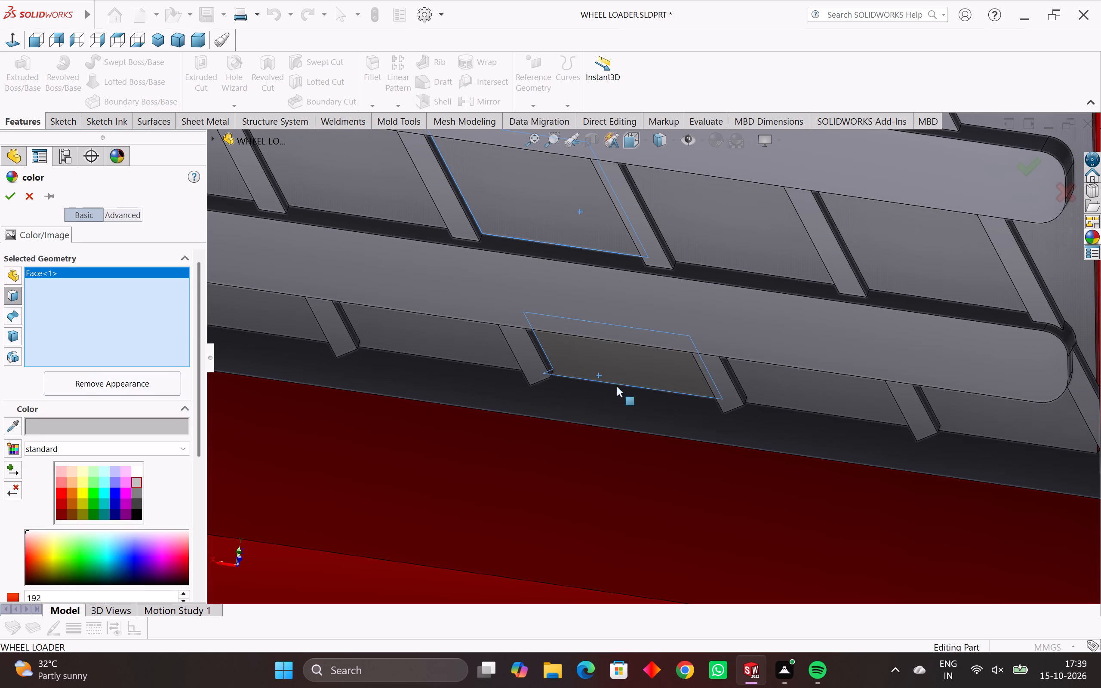
scroll(643, 407, "down", 4)
middle_click(704, 510)
scroll(704, 510, "down", 3)
middle_click_drag(704, 510, 745, 425)
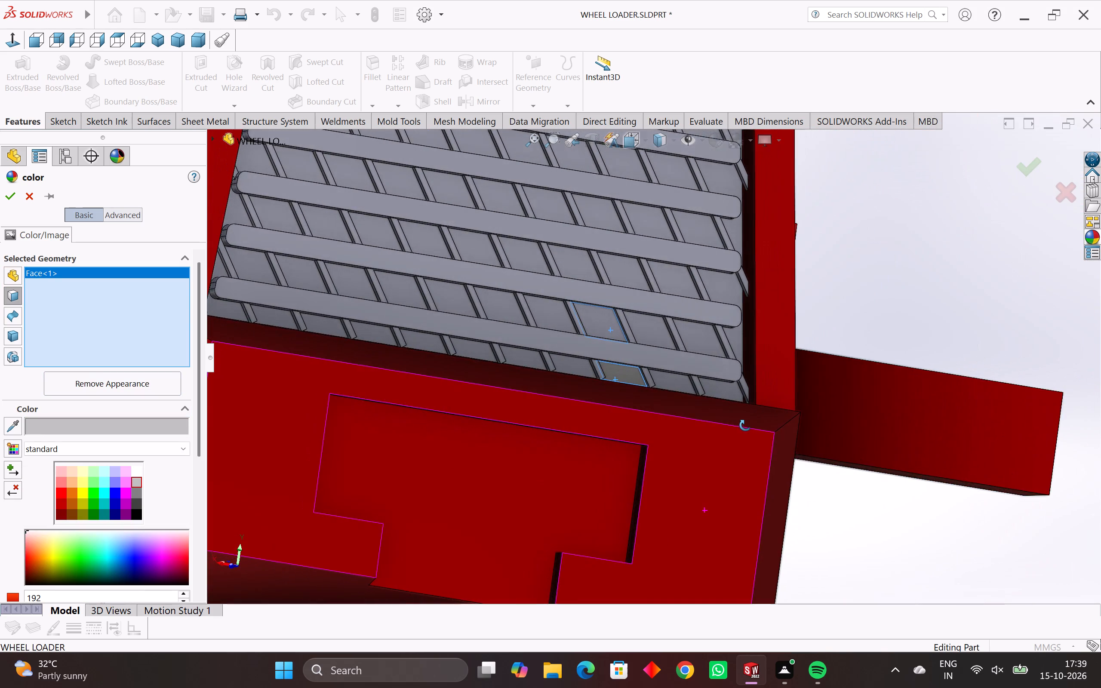
middle_click_drag(745, 425, 745, 440)
left_click(872, 519)
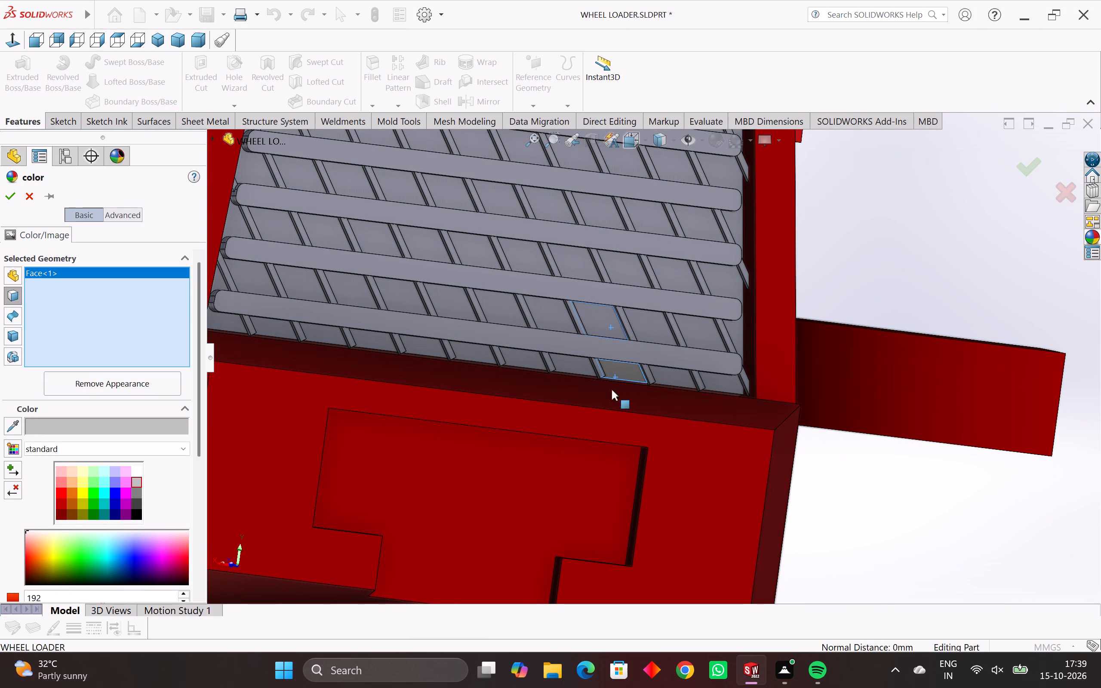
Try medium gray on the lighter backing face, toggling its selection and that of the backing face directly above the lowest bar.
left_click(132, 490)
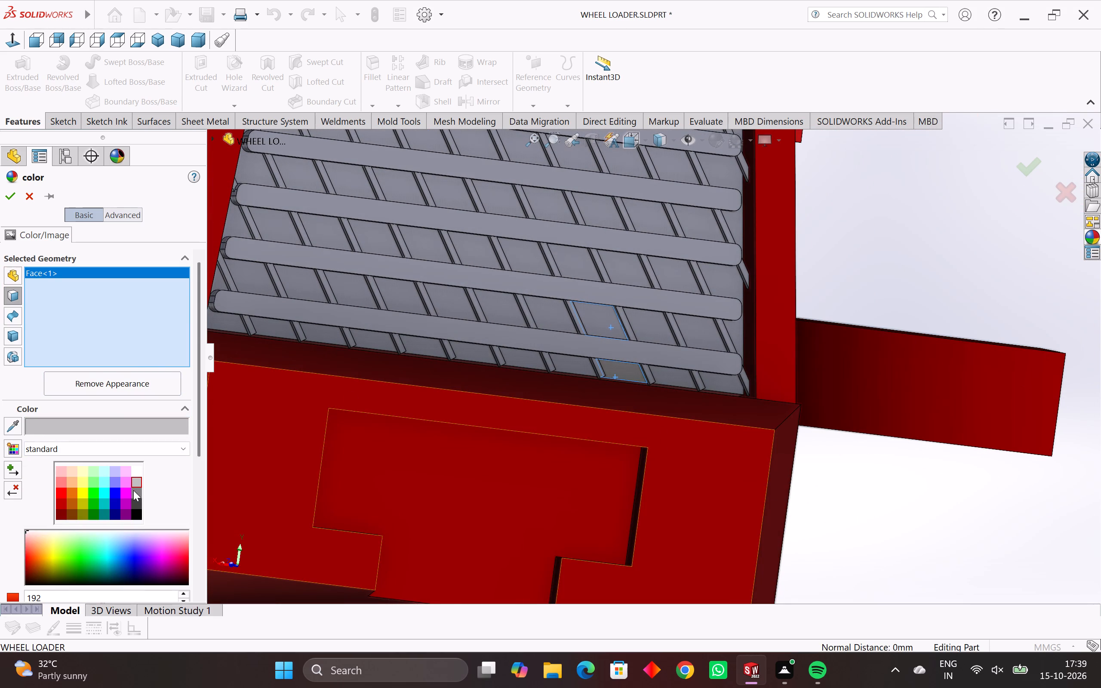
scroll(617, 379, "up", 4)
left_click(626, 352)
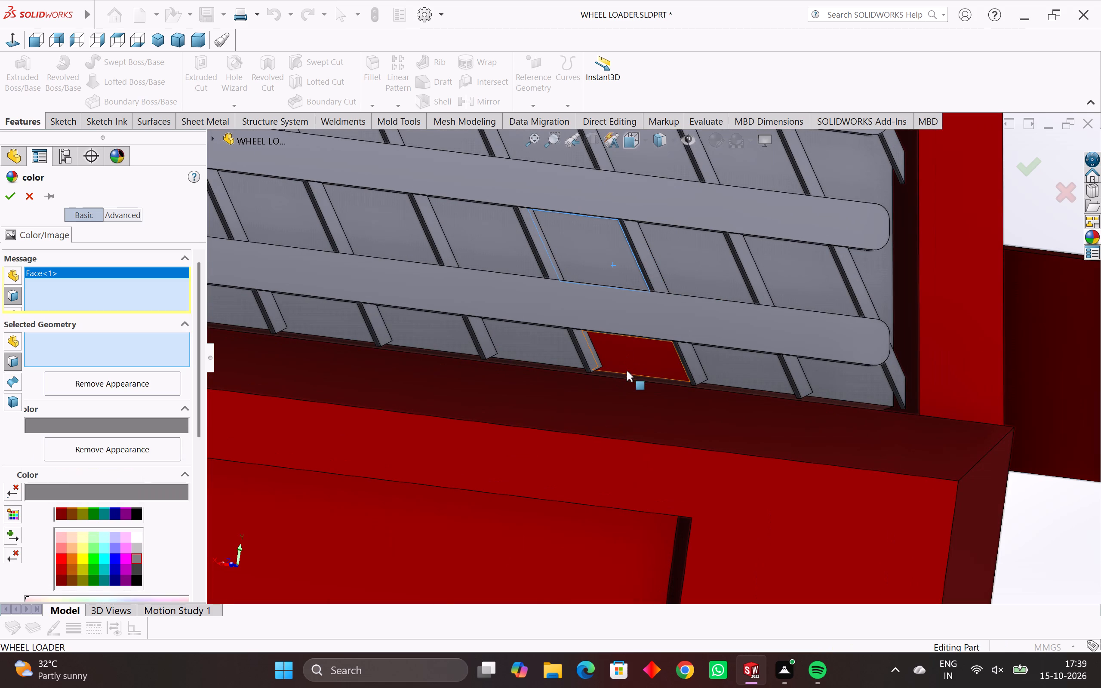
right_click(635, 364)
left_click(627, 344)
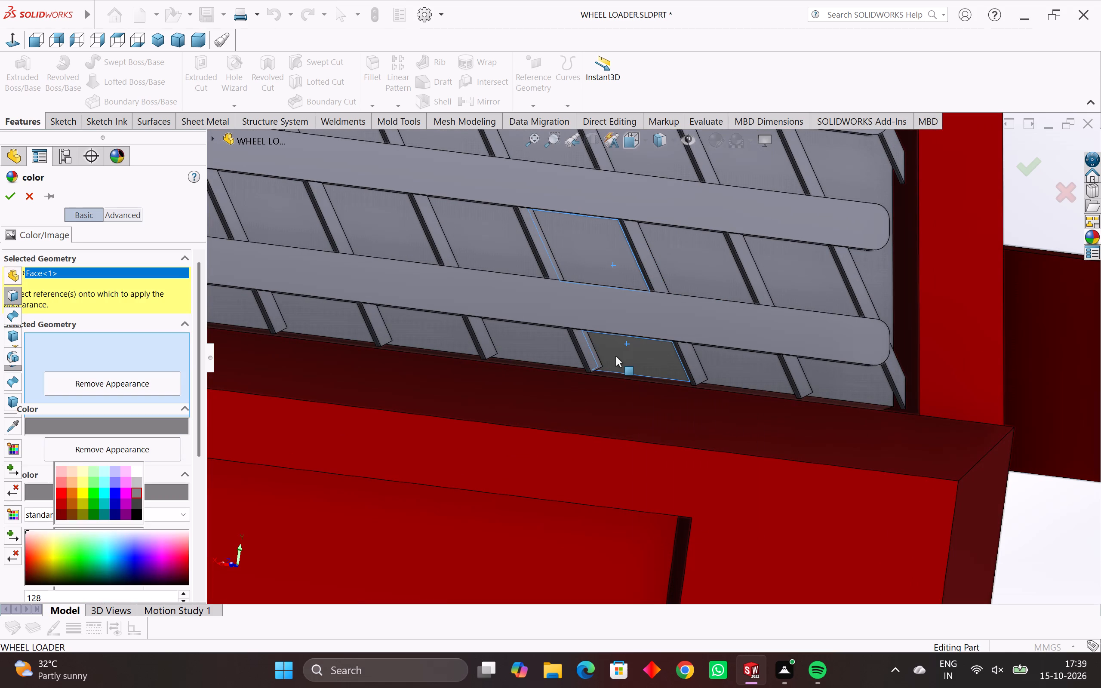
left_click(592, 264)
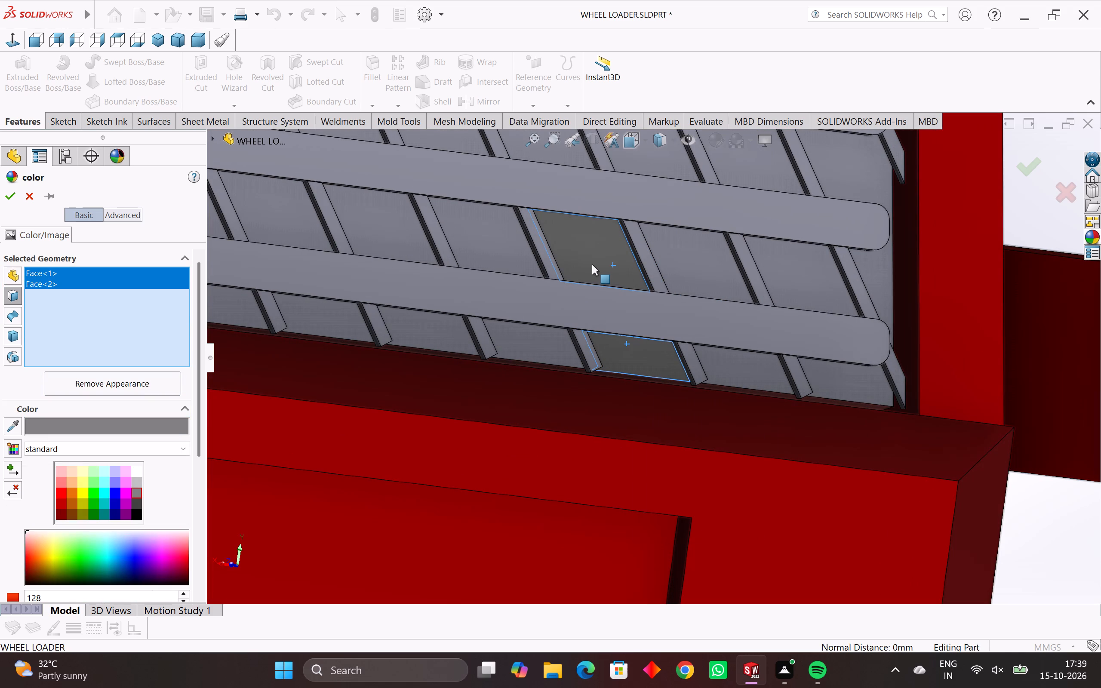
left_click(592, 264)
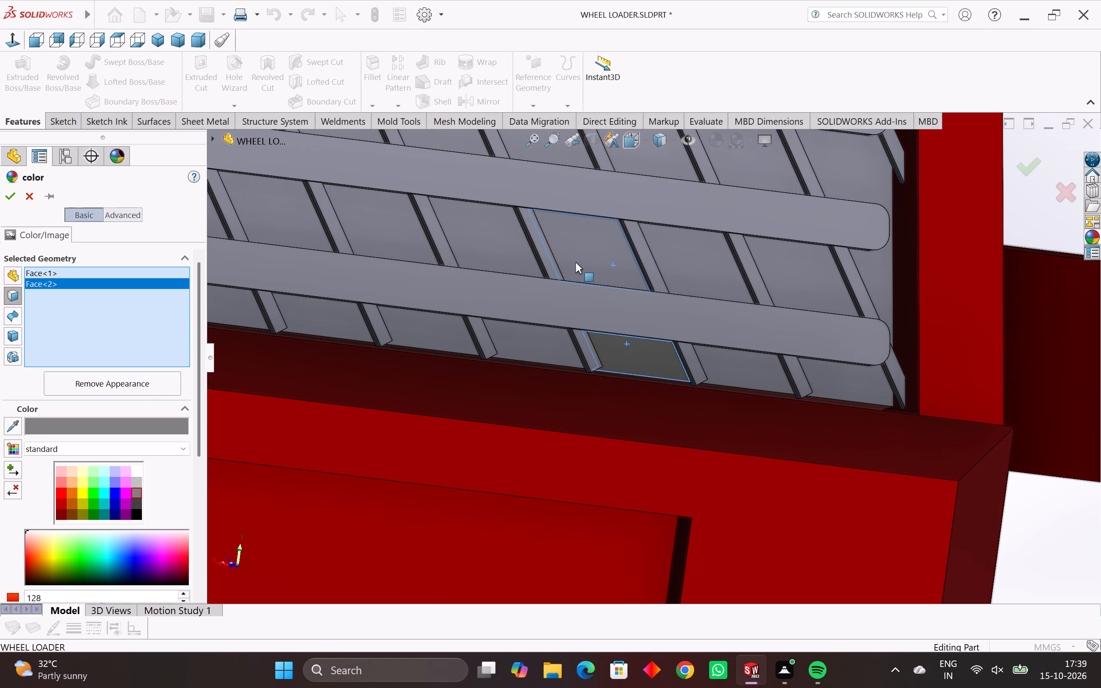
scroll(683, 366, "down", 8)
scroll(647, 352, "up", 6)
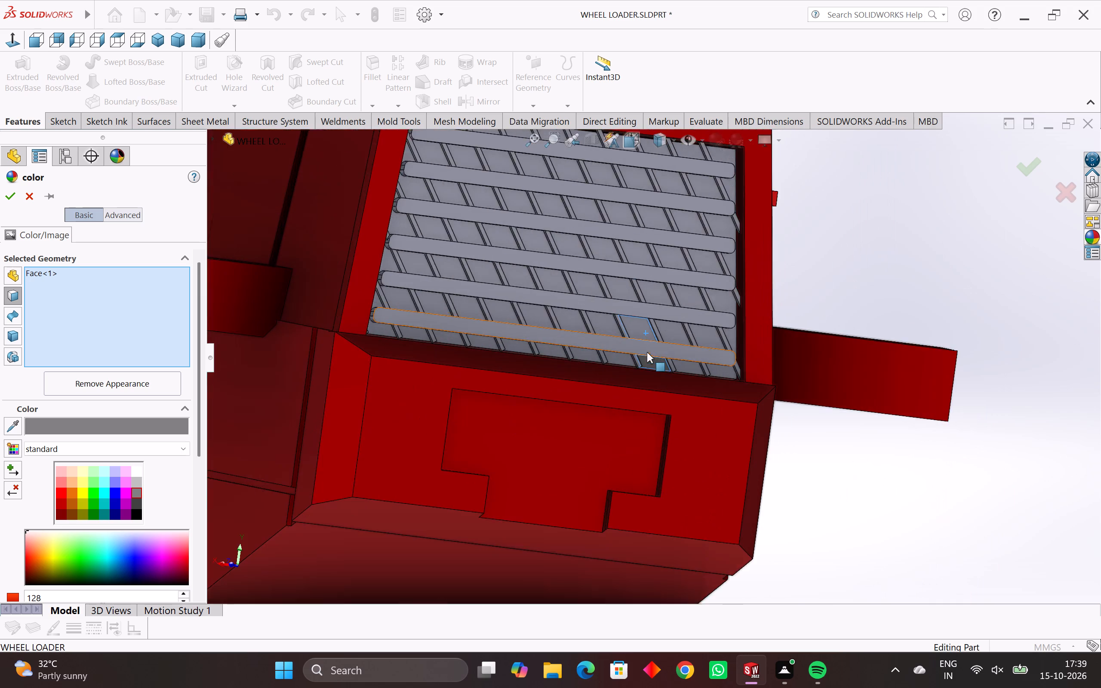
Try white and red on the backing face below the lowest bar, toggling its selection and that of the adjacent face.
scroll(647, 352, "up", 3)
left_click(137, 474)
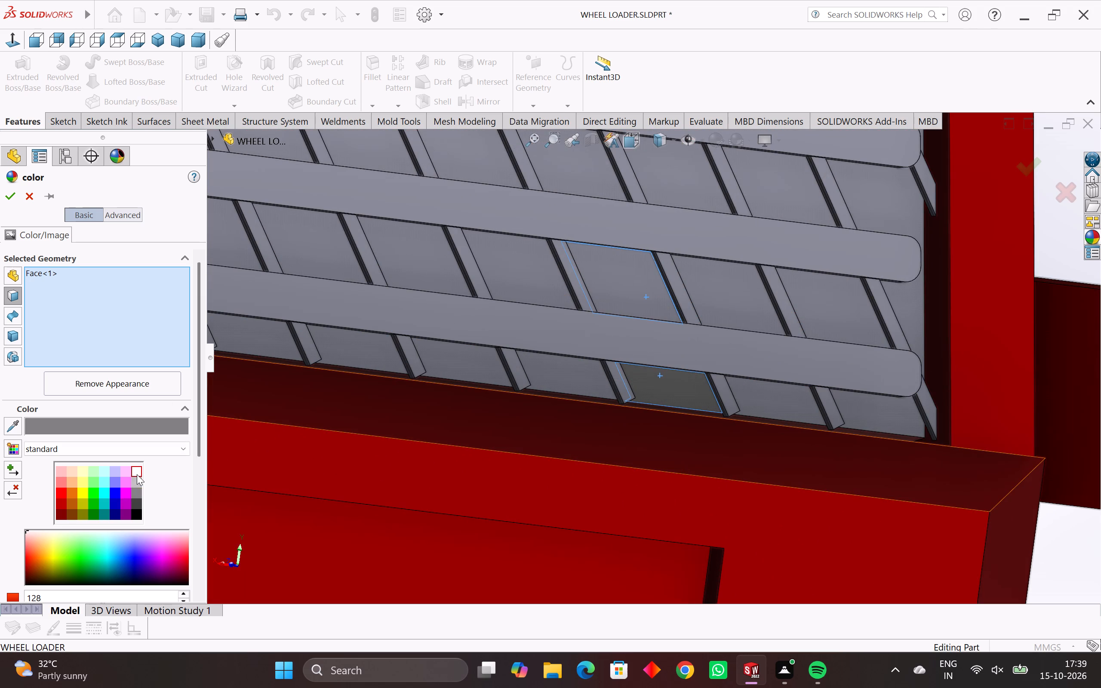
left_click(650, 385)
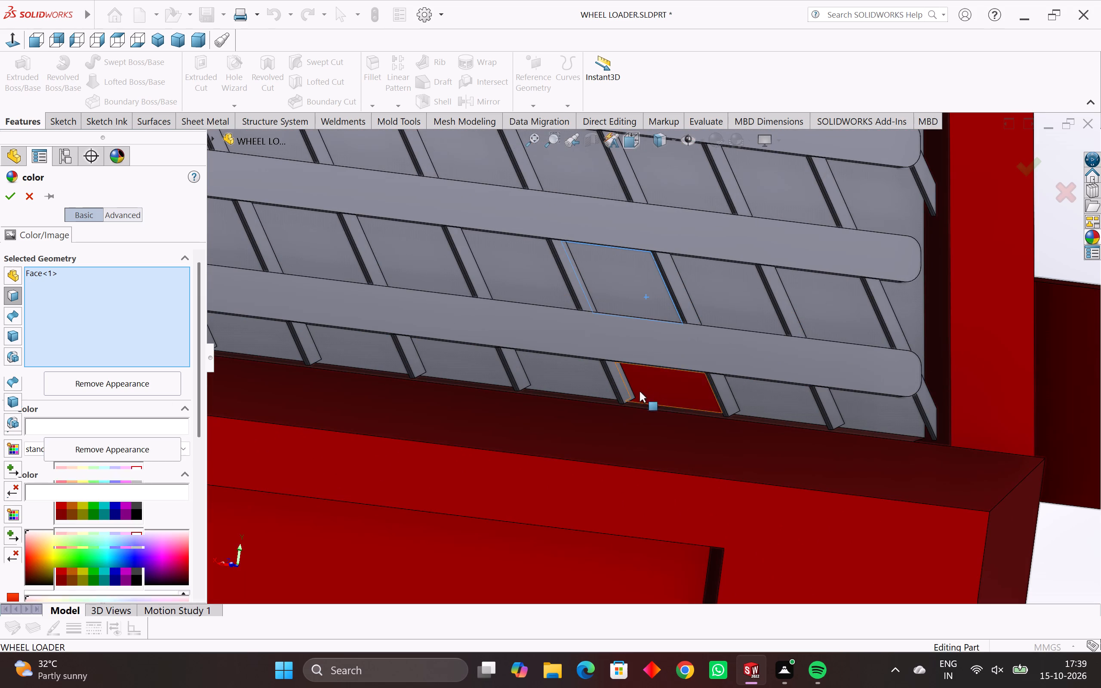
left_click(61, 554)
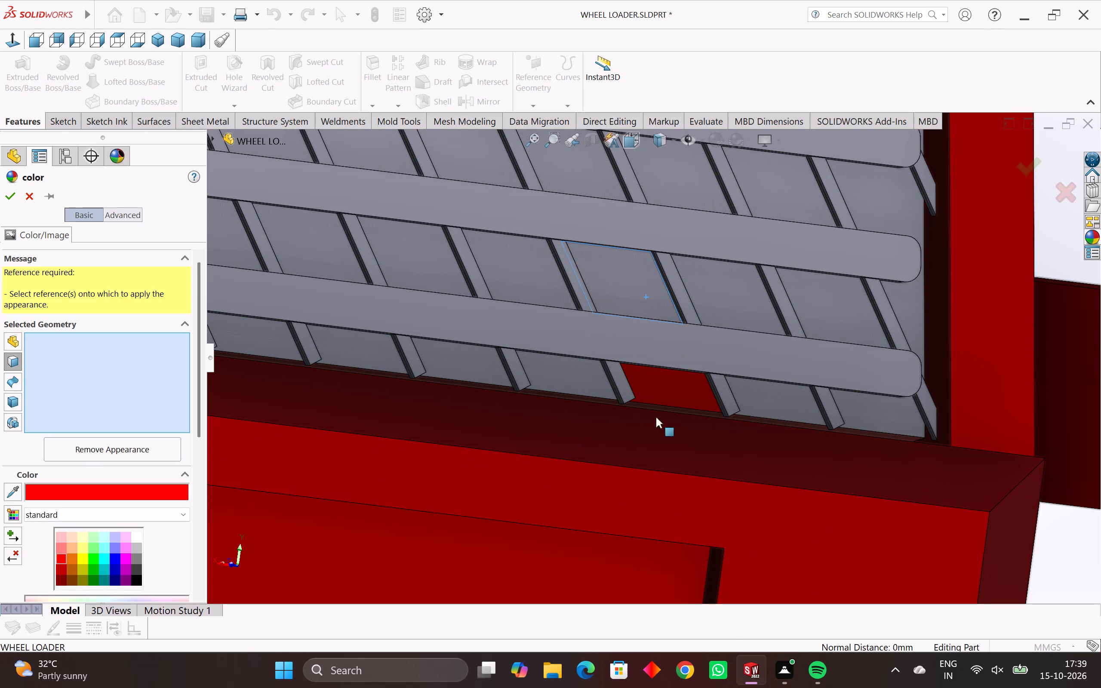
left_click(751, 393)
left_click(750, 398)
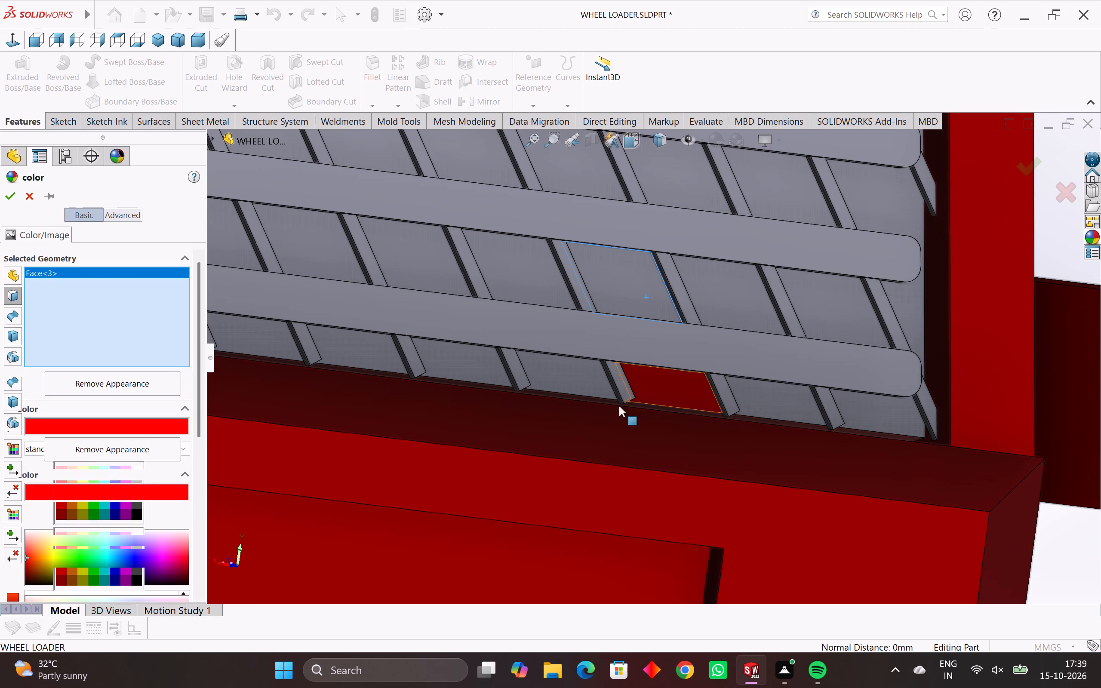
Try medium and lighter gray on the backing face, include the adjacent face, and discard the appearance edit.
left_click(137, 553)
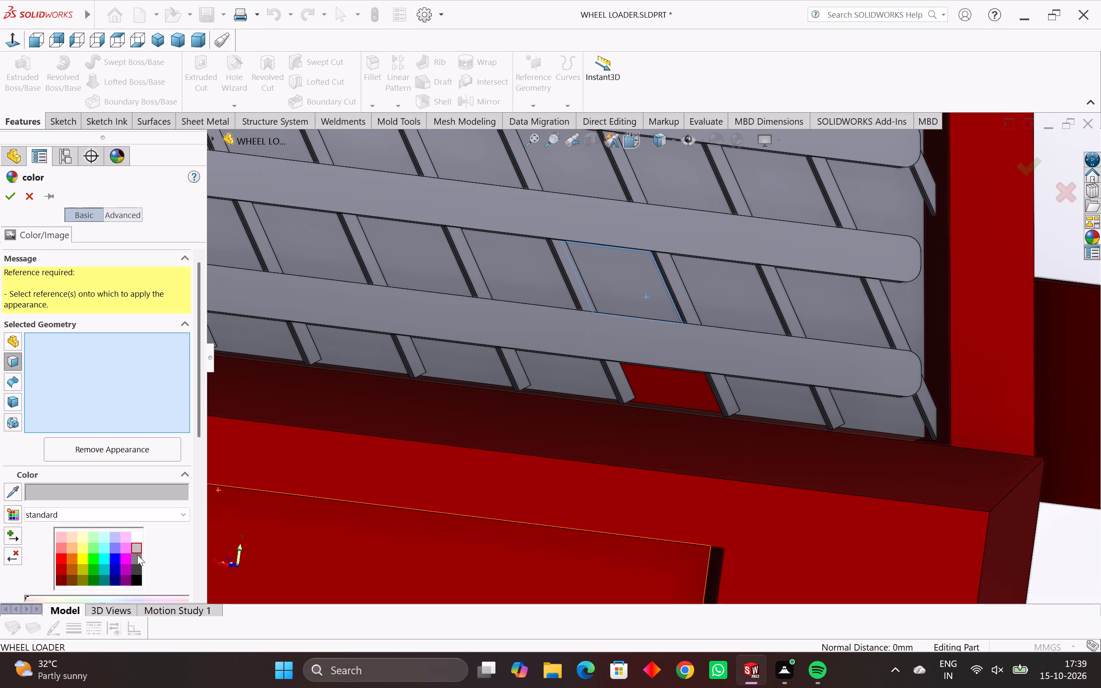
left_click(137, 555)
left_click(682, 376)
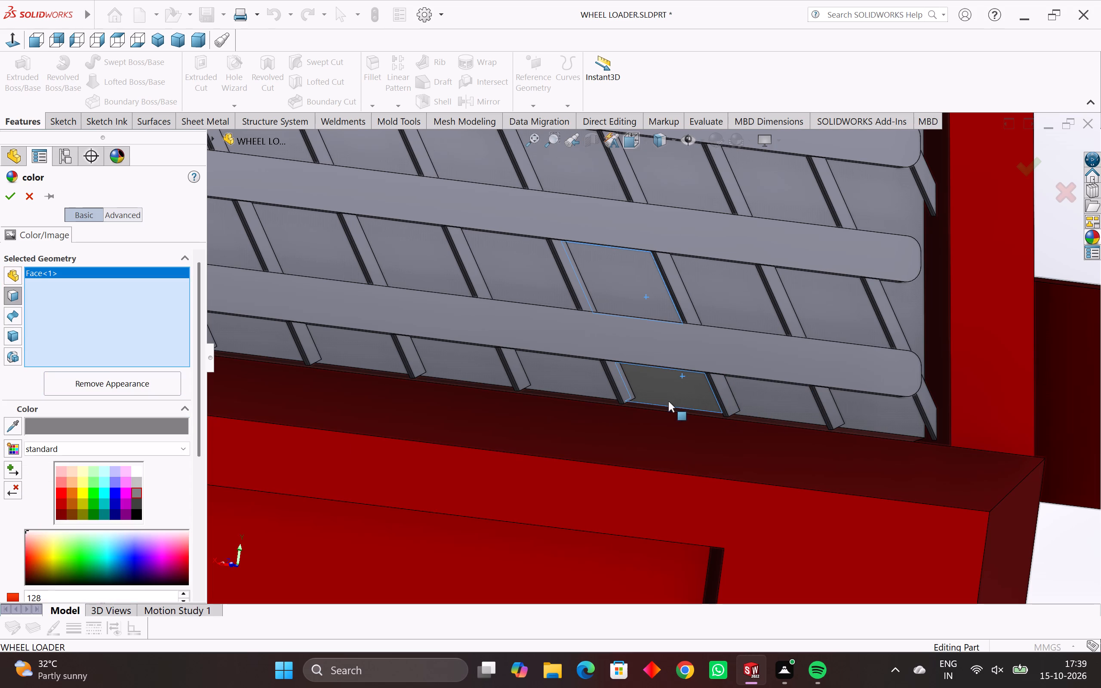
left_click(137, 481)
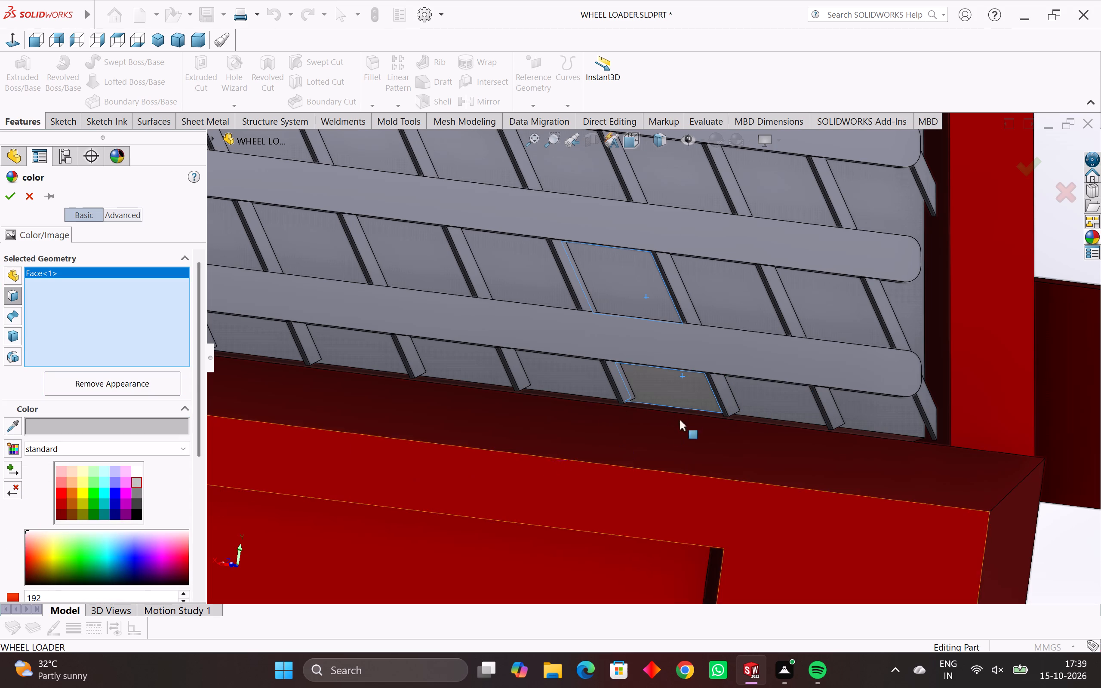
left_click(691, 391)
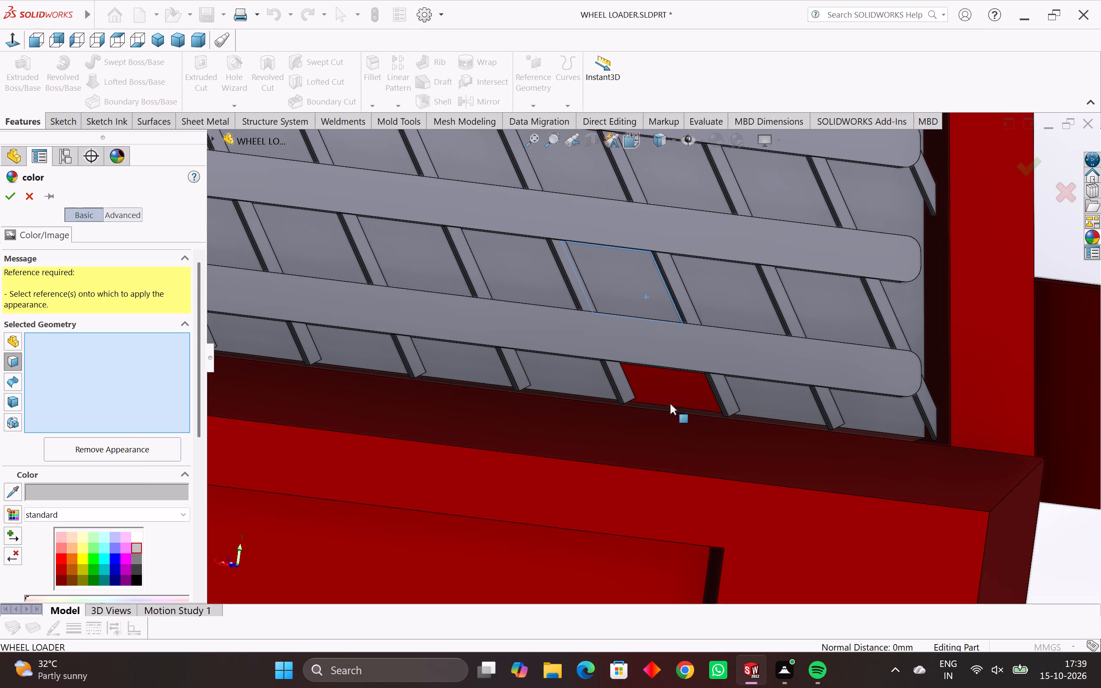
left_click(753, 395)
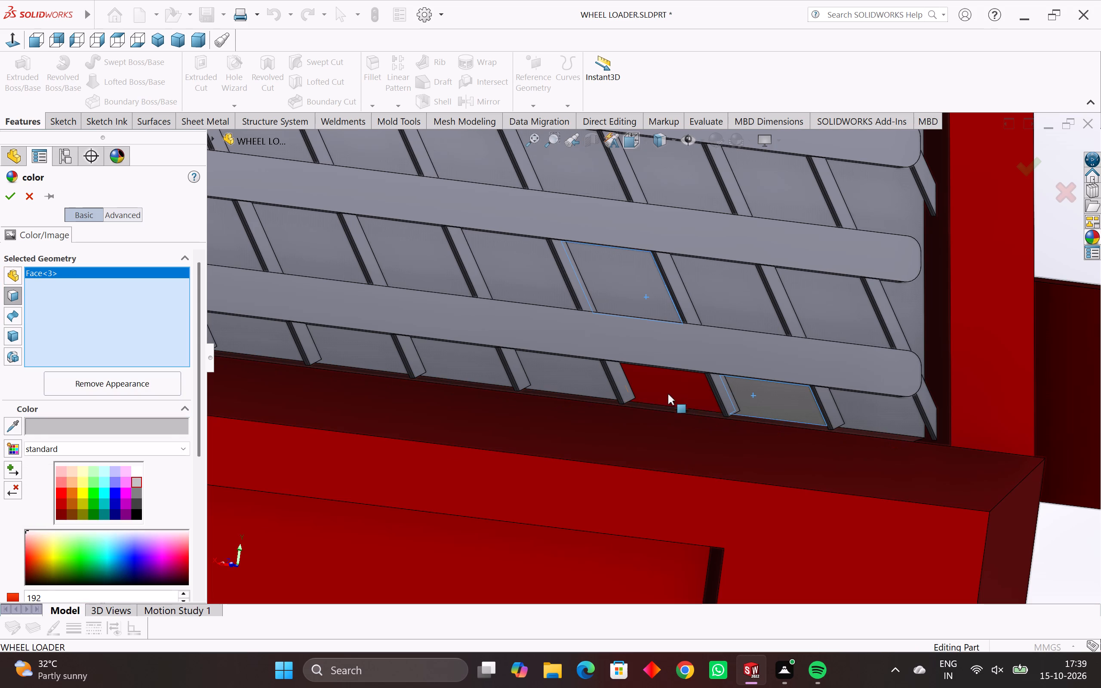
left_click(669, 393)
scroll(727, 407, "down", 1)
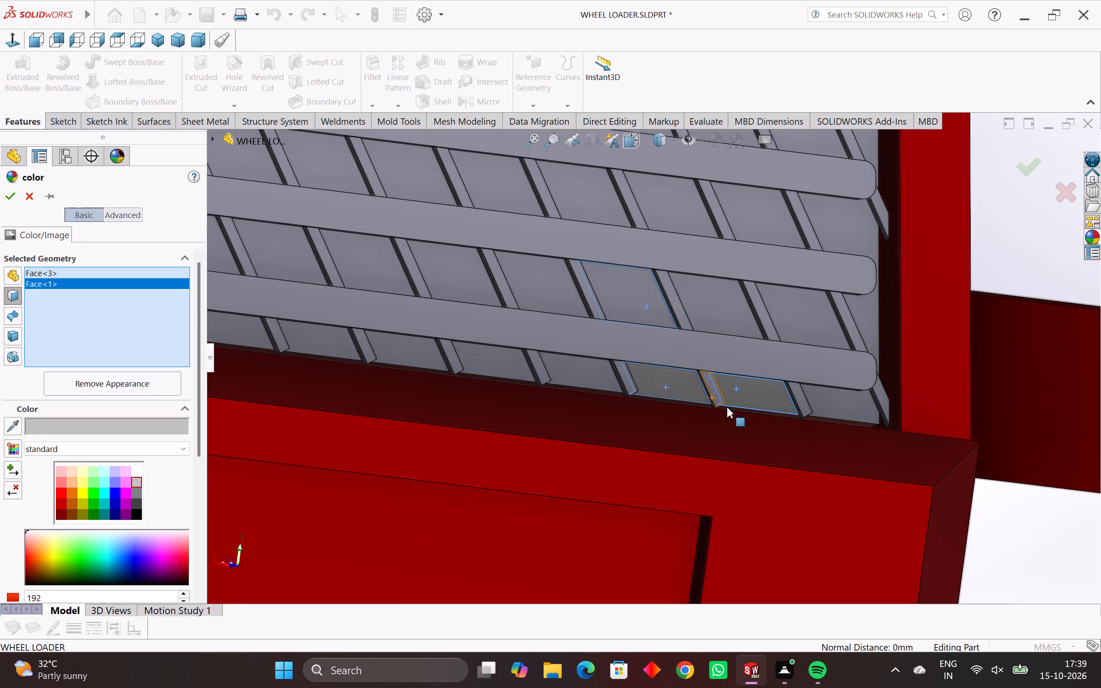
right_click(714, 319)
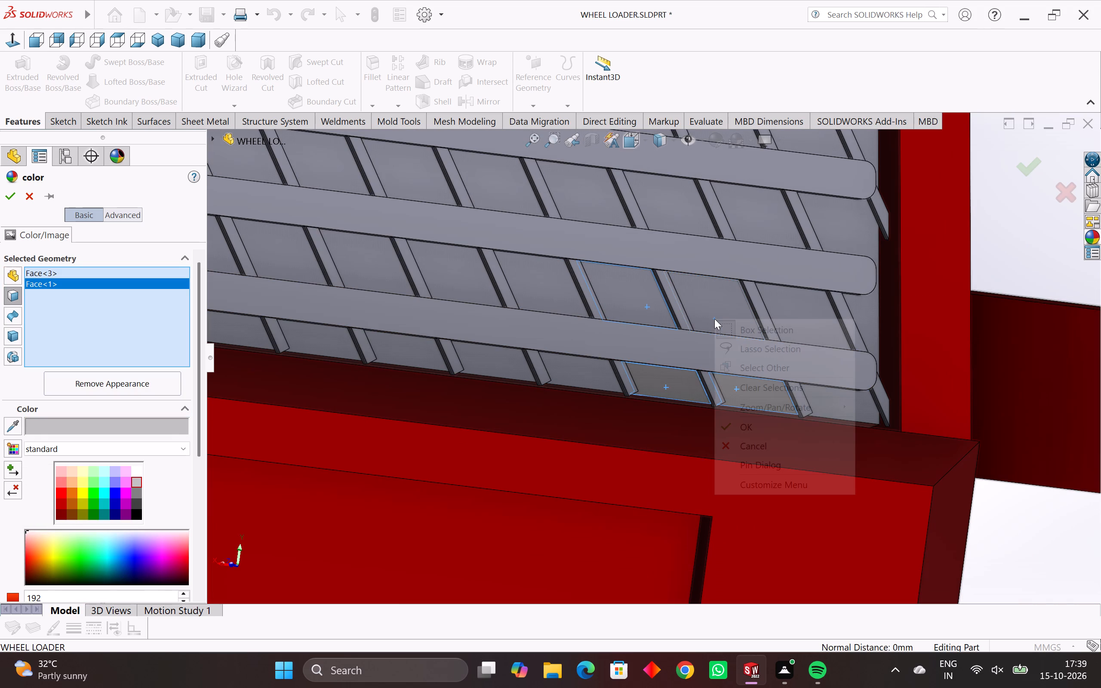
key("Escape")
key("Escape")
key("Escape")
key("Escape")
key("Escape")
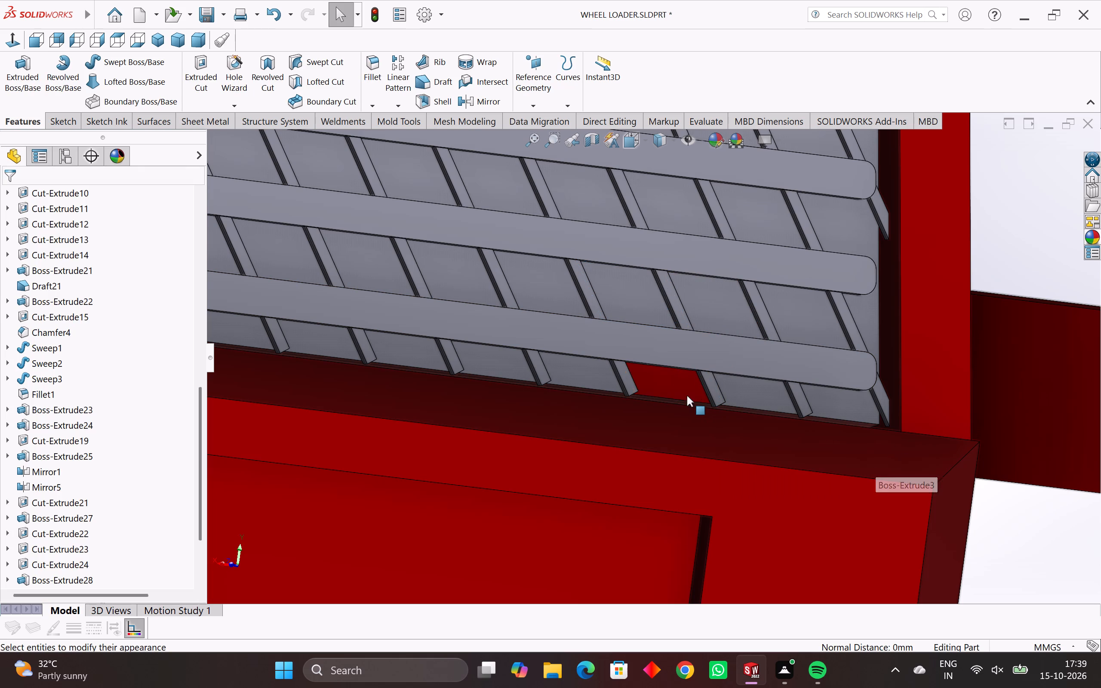
Apply the pale lavender-gray color appearance to the whole Boss-Extrude28 feature, starting from the backing face below the lowest bar.
left_click(677, 388)
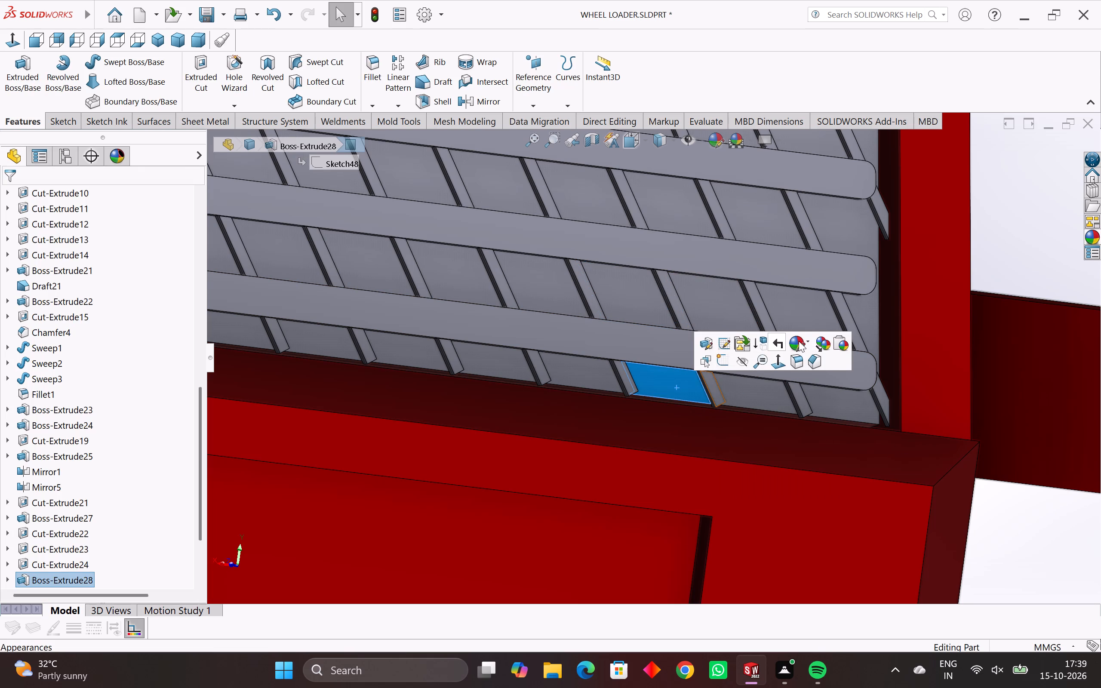
left_click(799, 341)
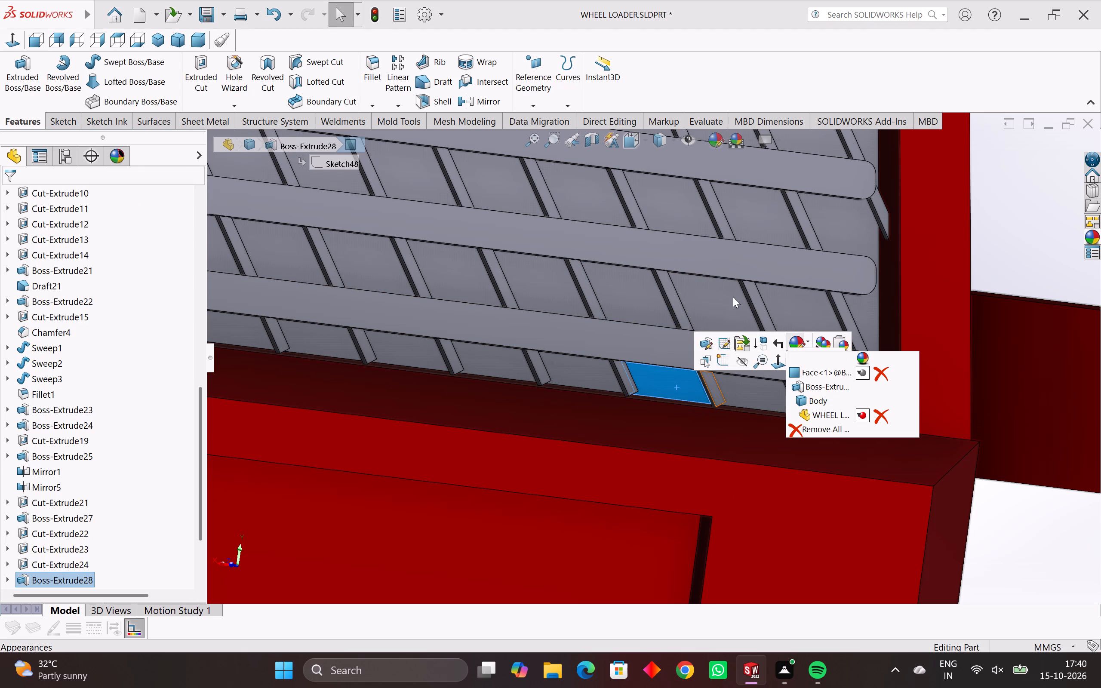
left_click(797, 338)
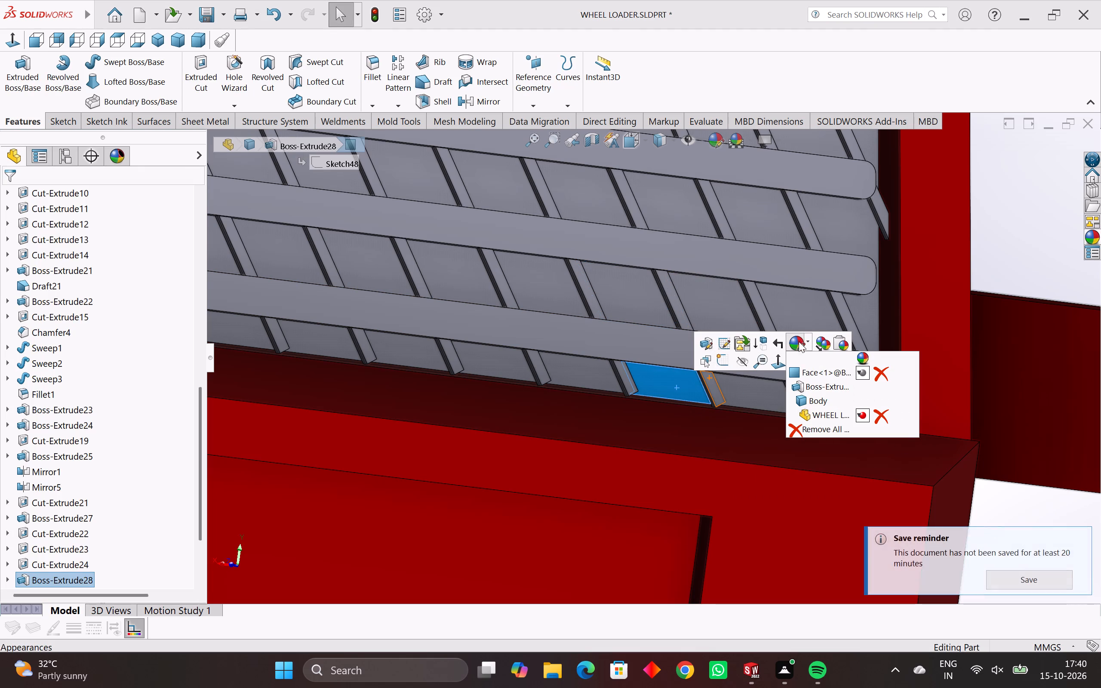
left_click(824, 400)
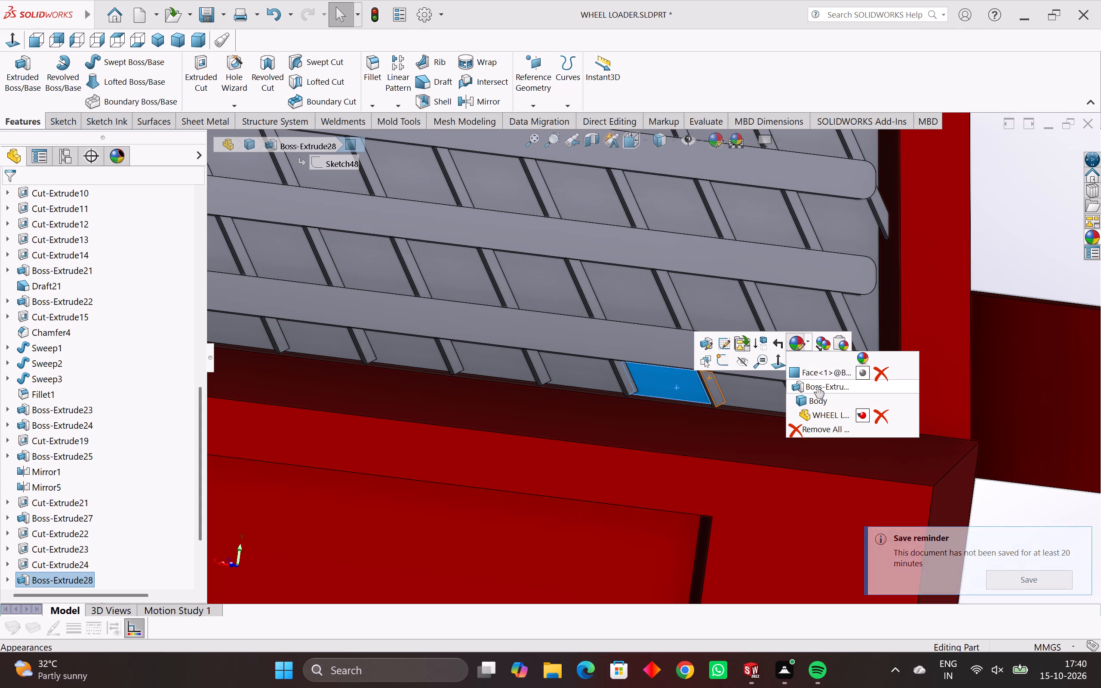
left_click(818, 388)
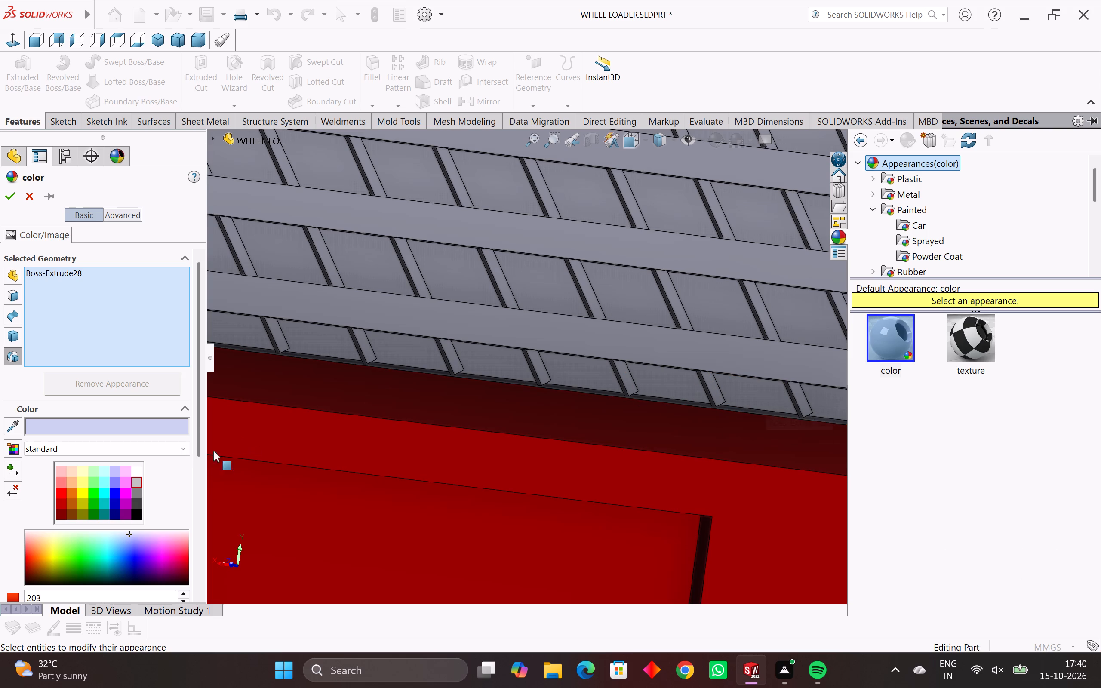
left_click(766, 392)
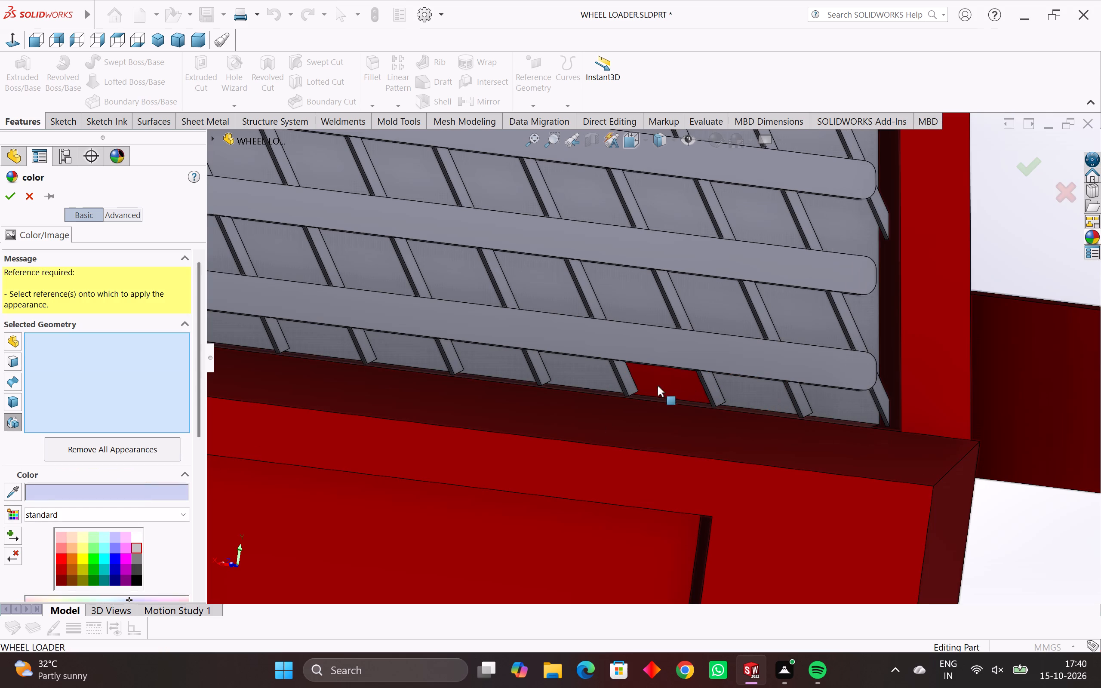
left_click(654, 377)
scroll(753, 381, "down", 3)
middle_click_drag(754, 381, 754, 382)
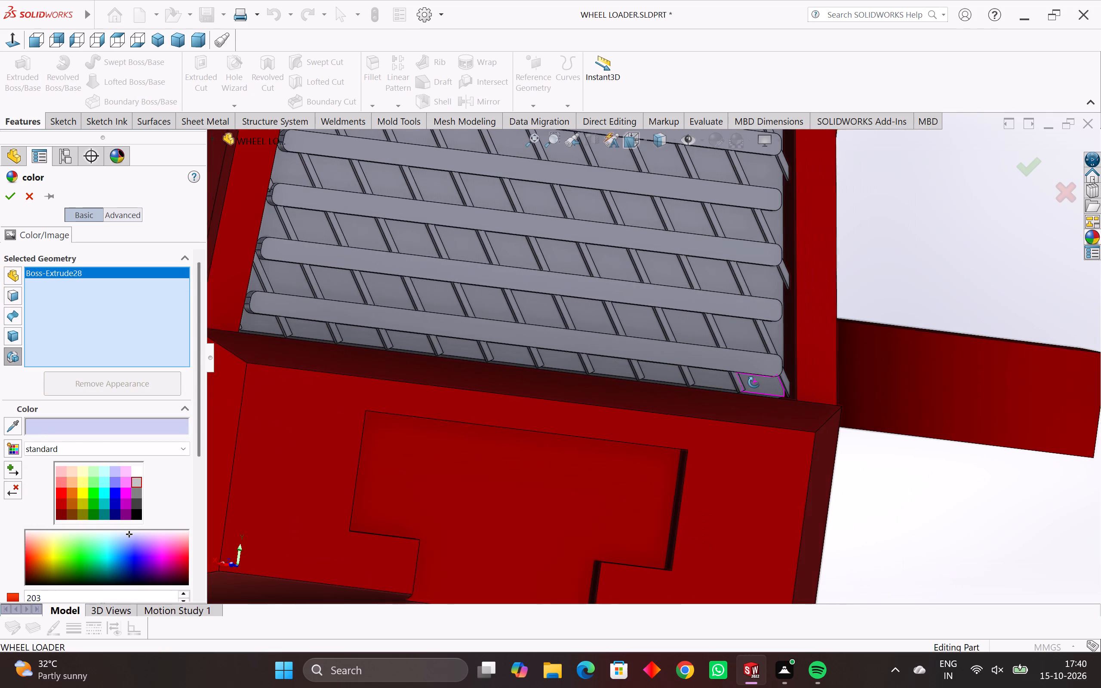
middle_click_drag(754, 382, 747, 392)
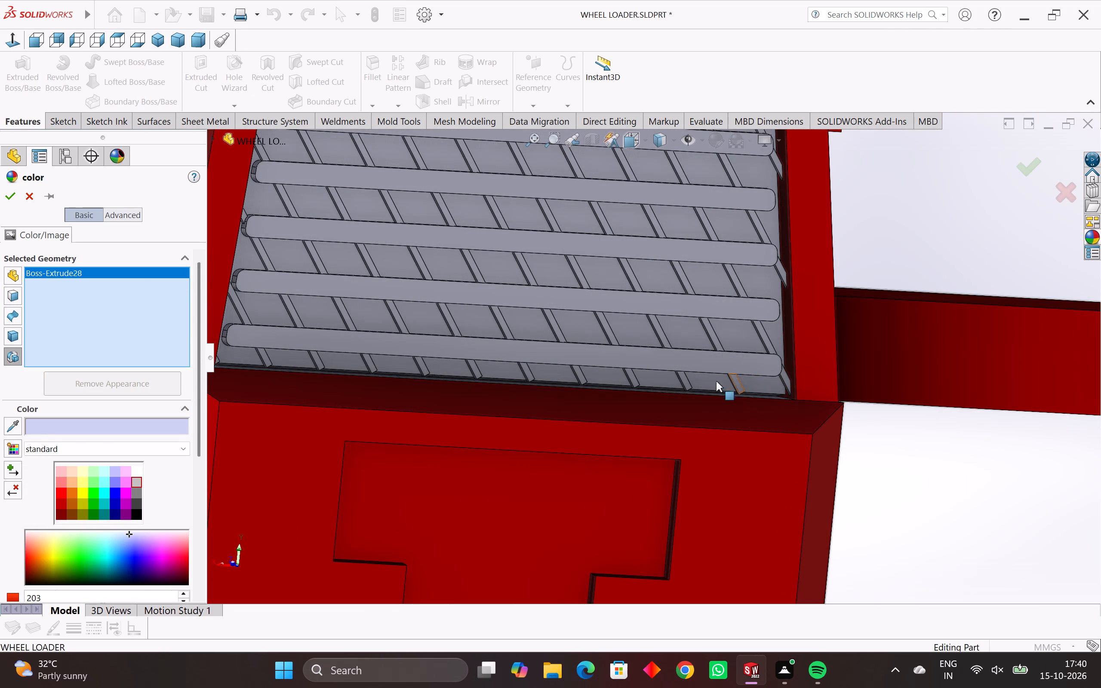
left_click(9, 197)
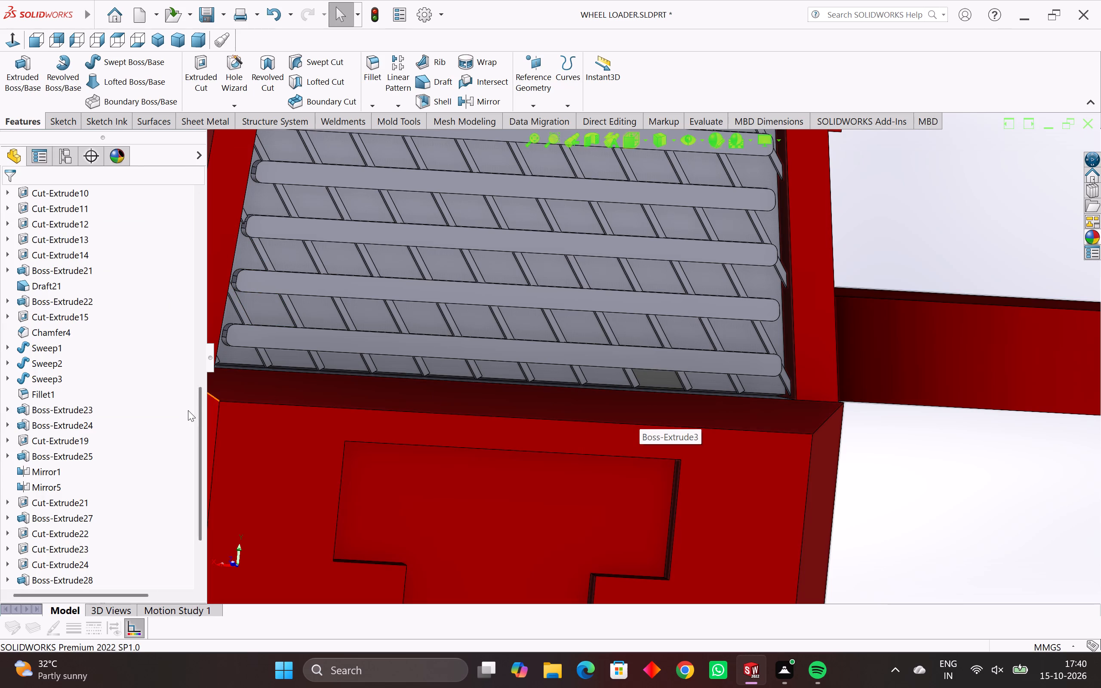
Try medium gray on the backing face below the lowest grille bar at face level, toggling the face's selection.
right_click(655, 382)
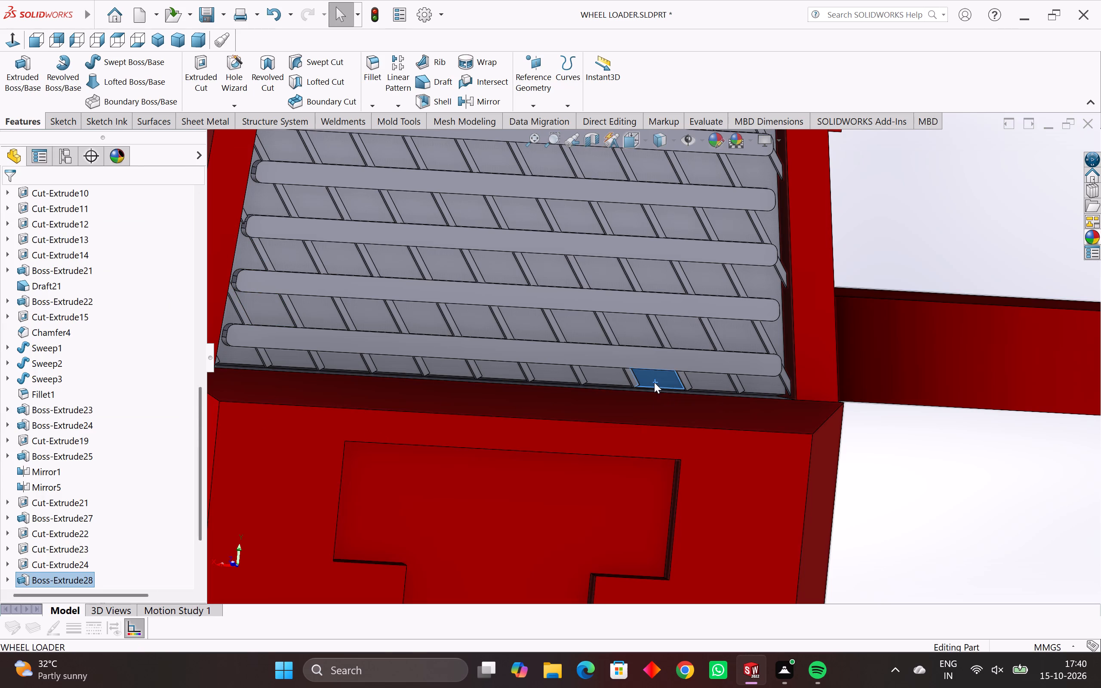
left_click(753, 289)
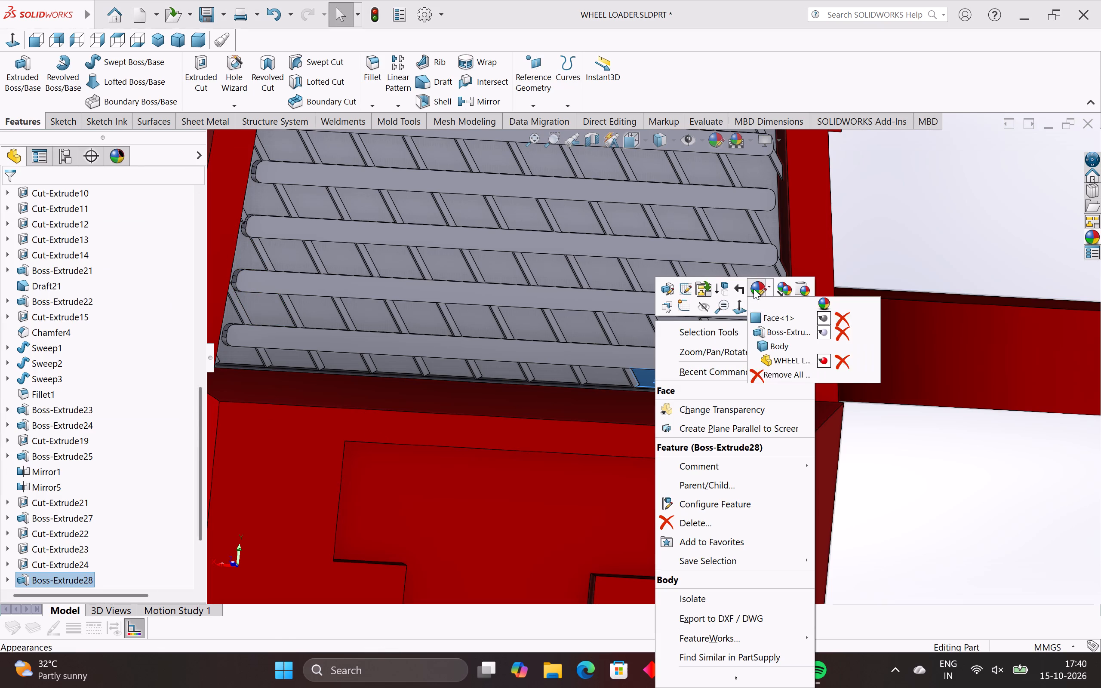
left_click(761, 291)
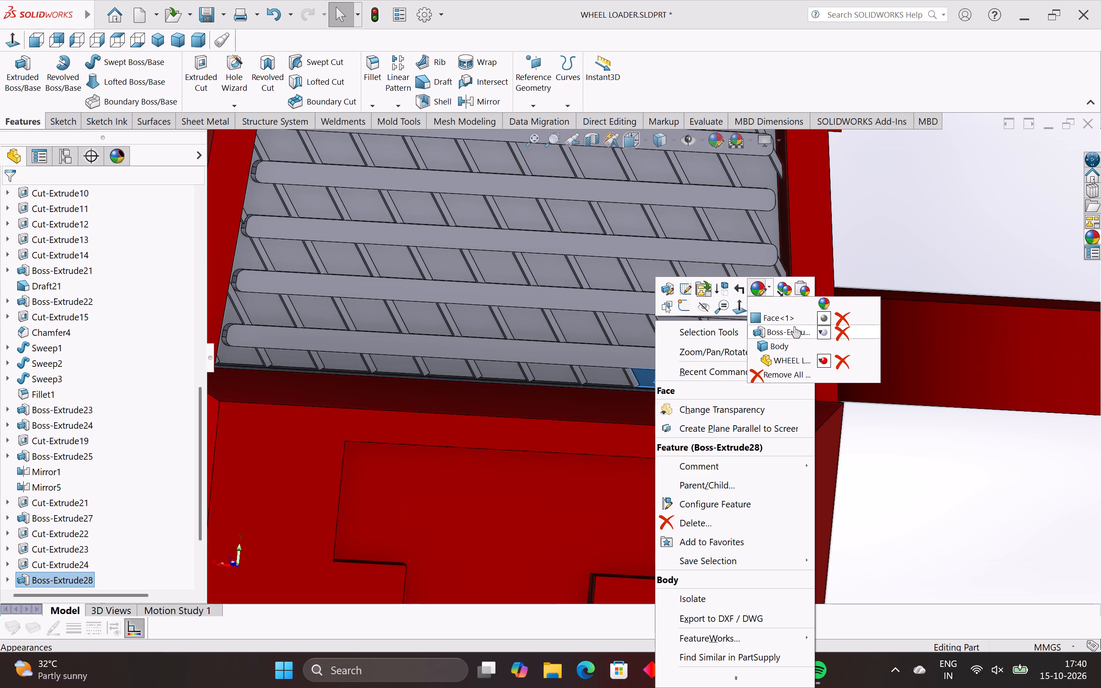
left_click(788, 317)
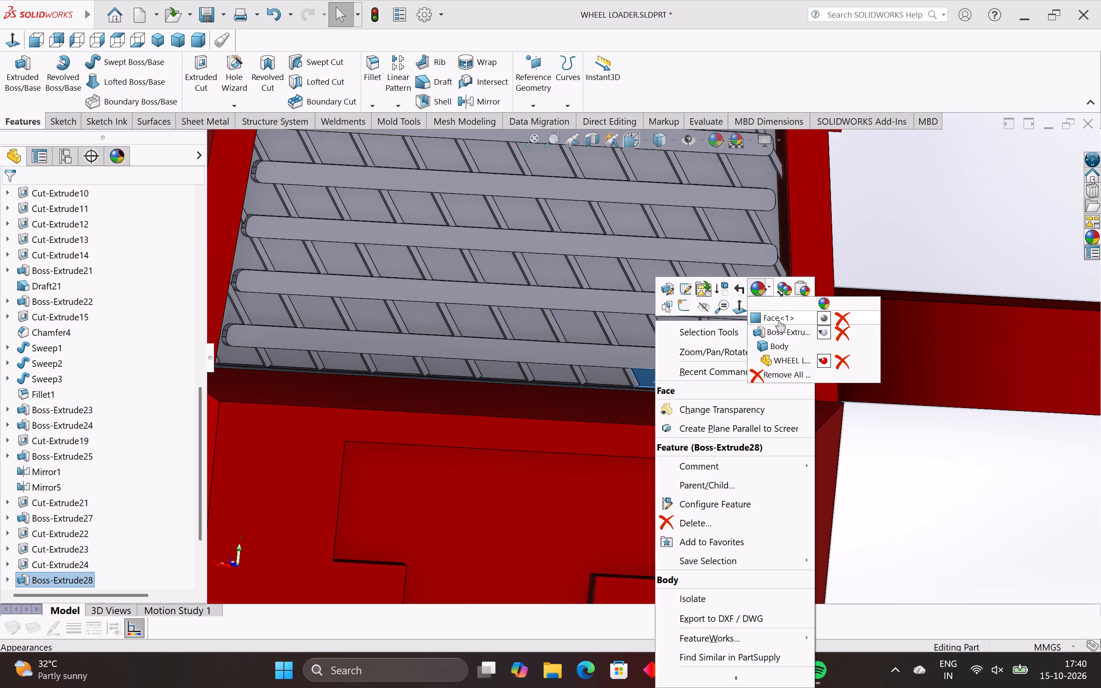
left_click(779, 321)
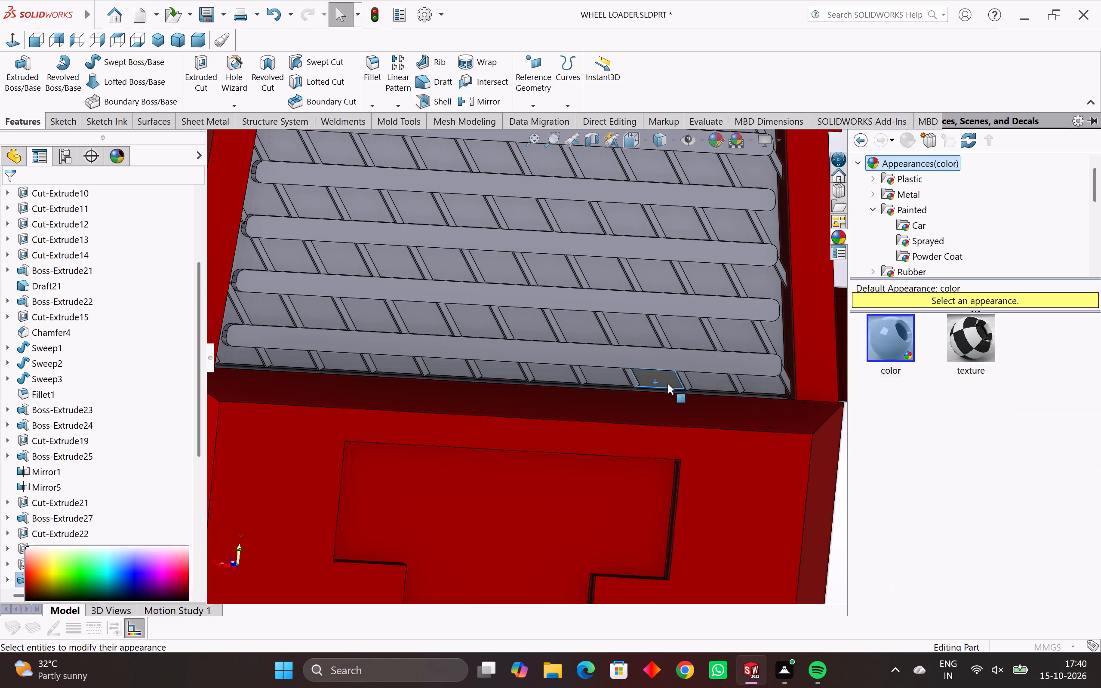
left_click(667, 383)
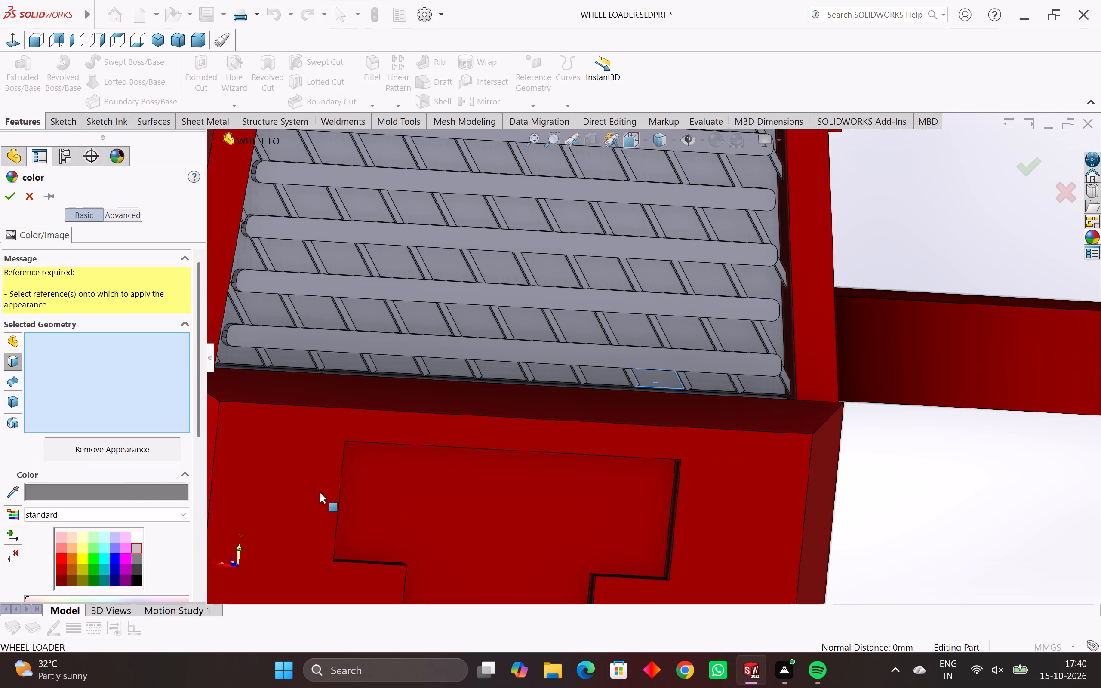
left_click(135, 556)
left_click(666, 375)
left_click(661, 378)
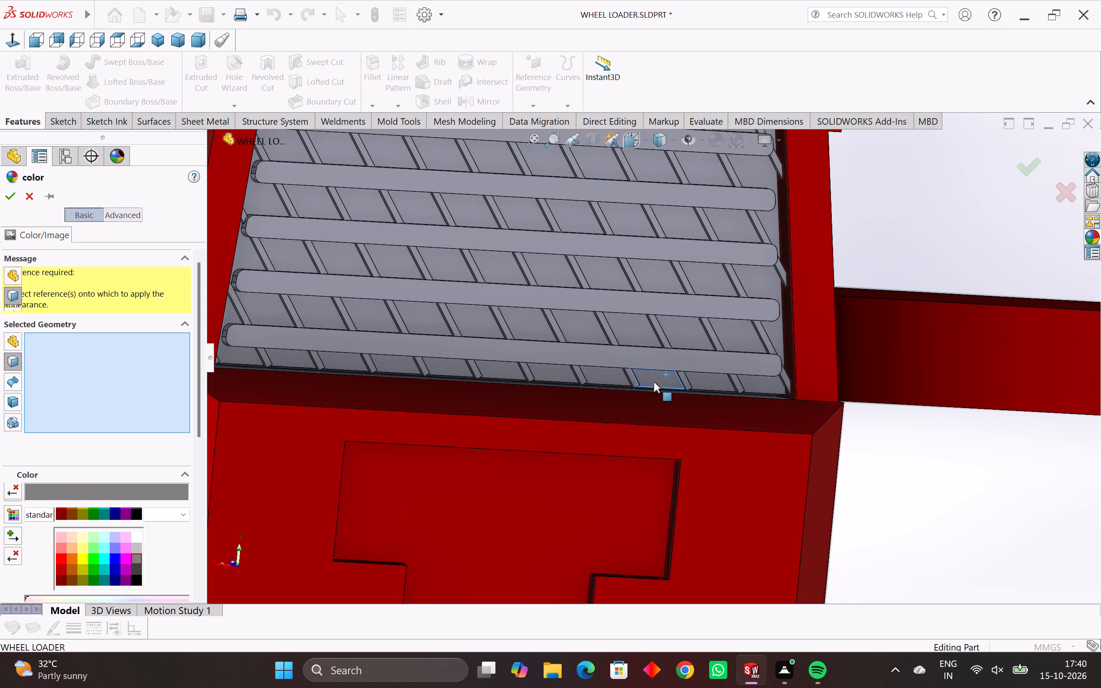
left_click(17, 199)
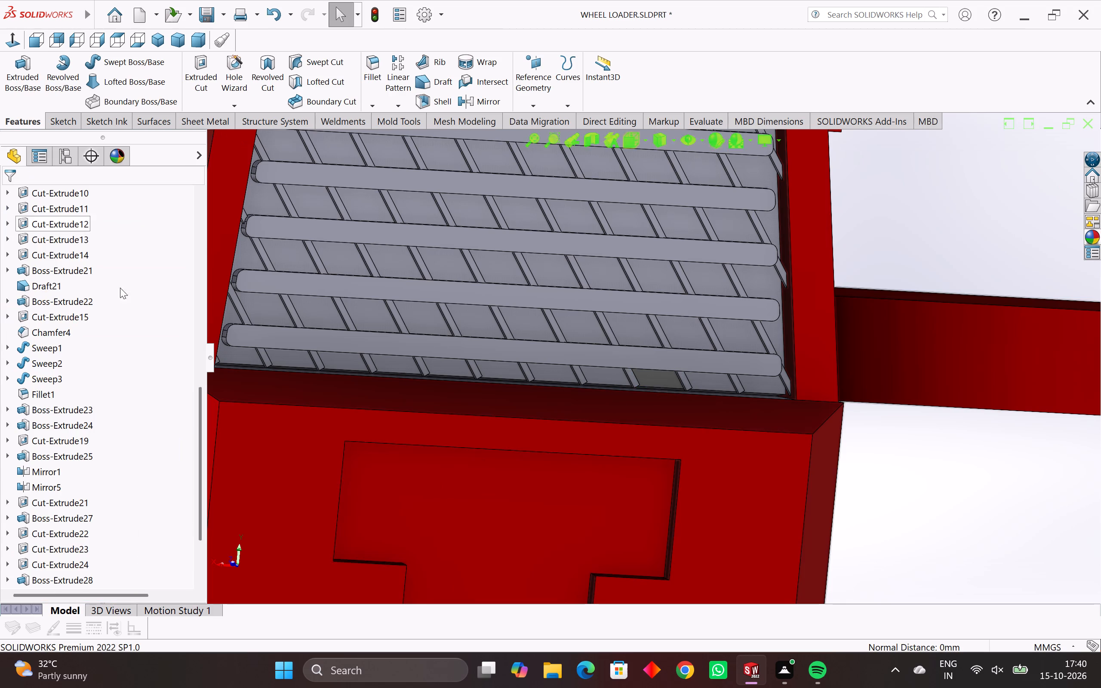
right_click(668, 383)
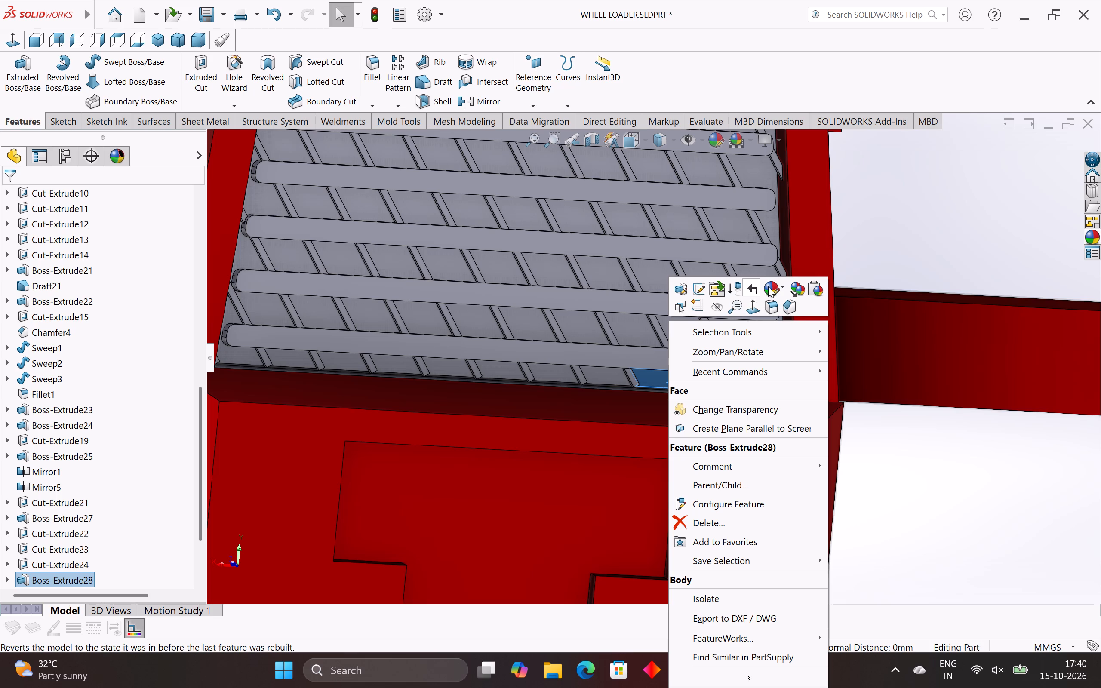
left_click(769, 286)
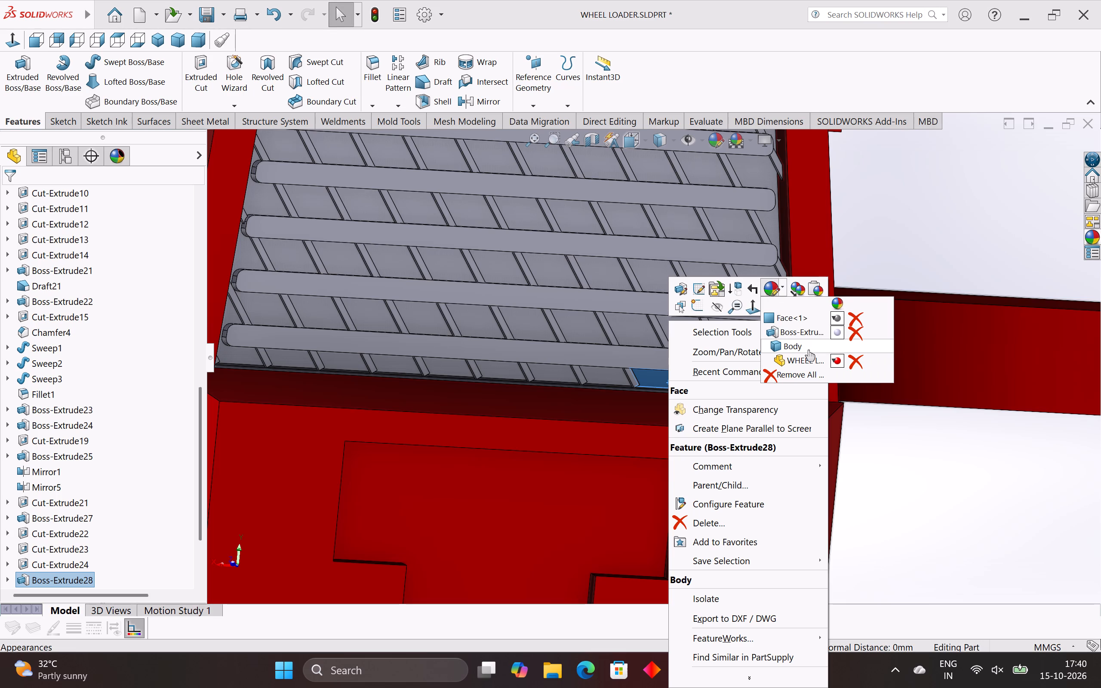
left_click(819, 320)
Examine the grille's lower backing faces up close and from farther away for a matching gray appearance.
scroll(725, 388, "up", 1)
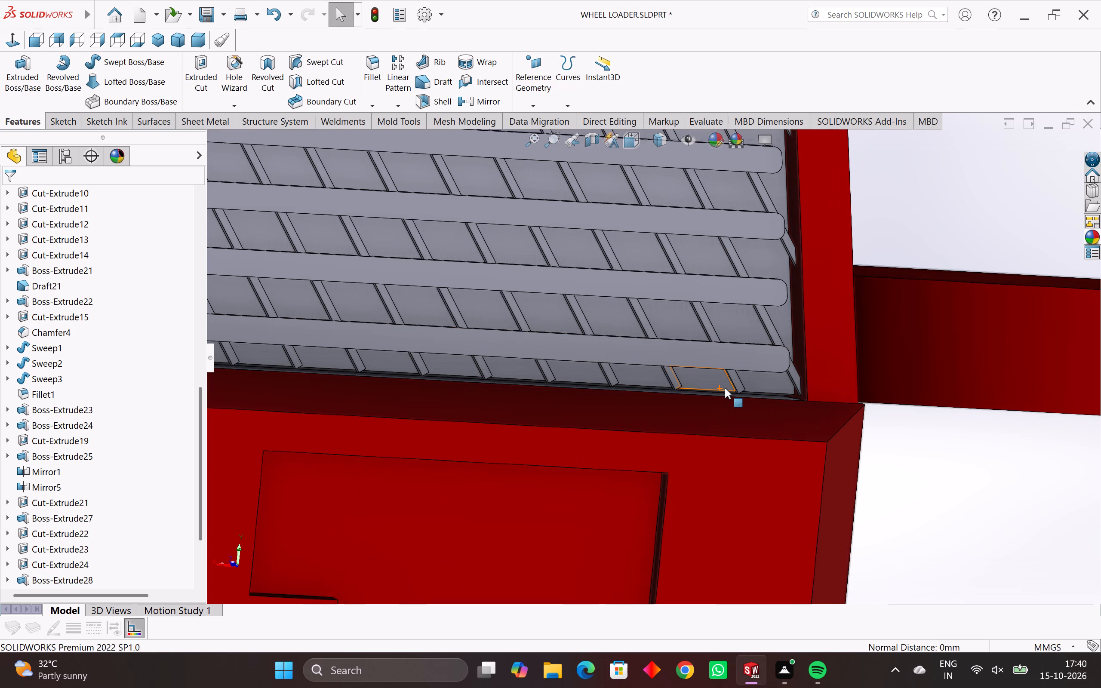
scroll(713, 388, "up", 4)
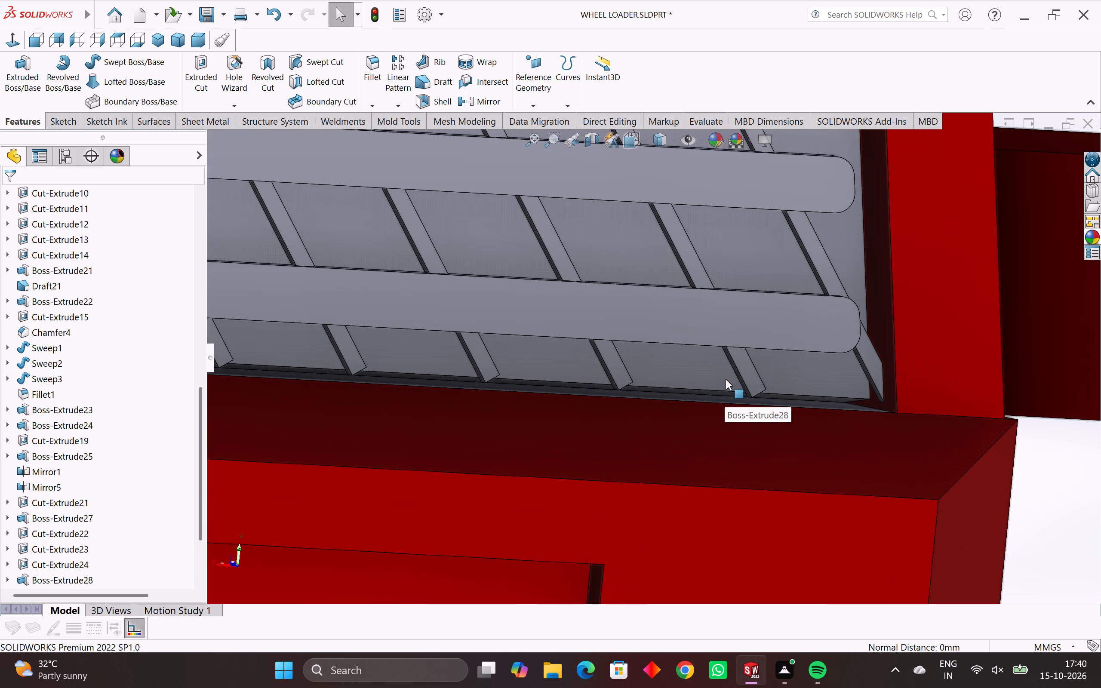
scroll(928, 468, "down", 6)
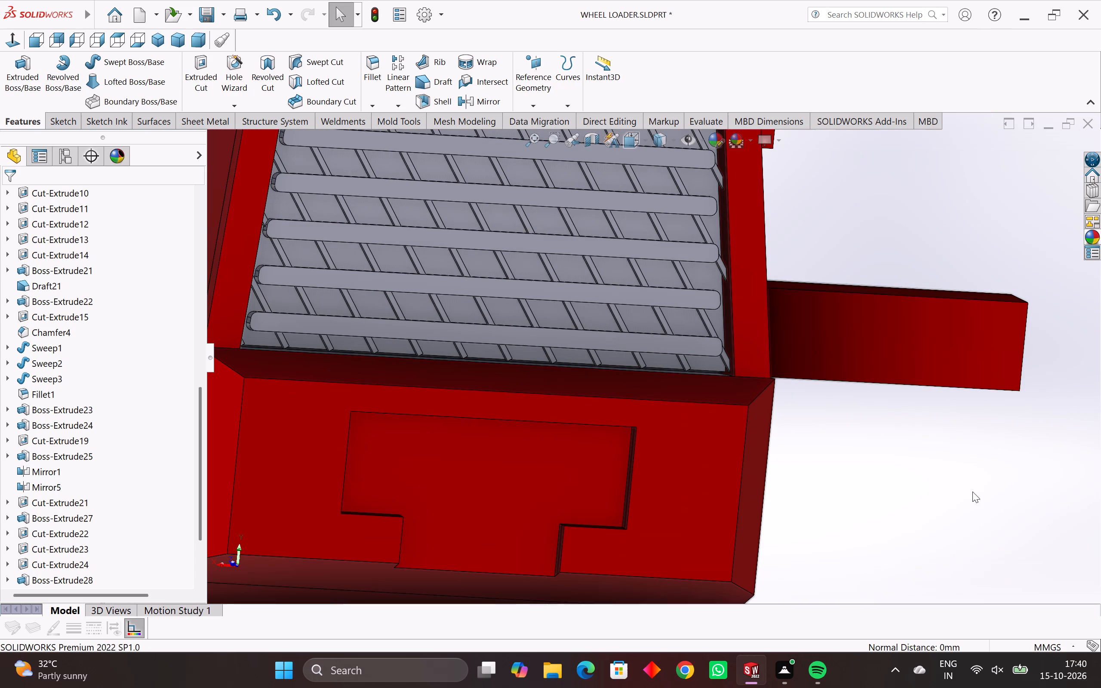
left_click(973, 491)
scroll(969, 486, "down", 5)
scroll(592, 332, "up", 5)
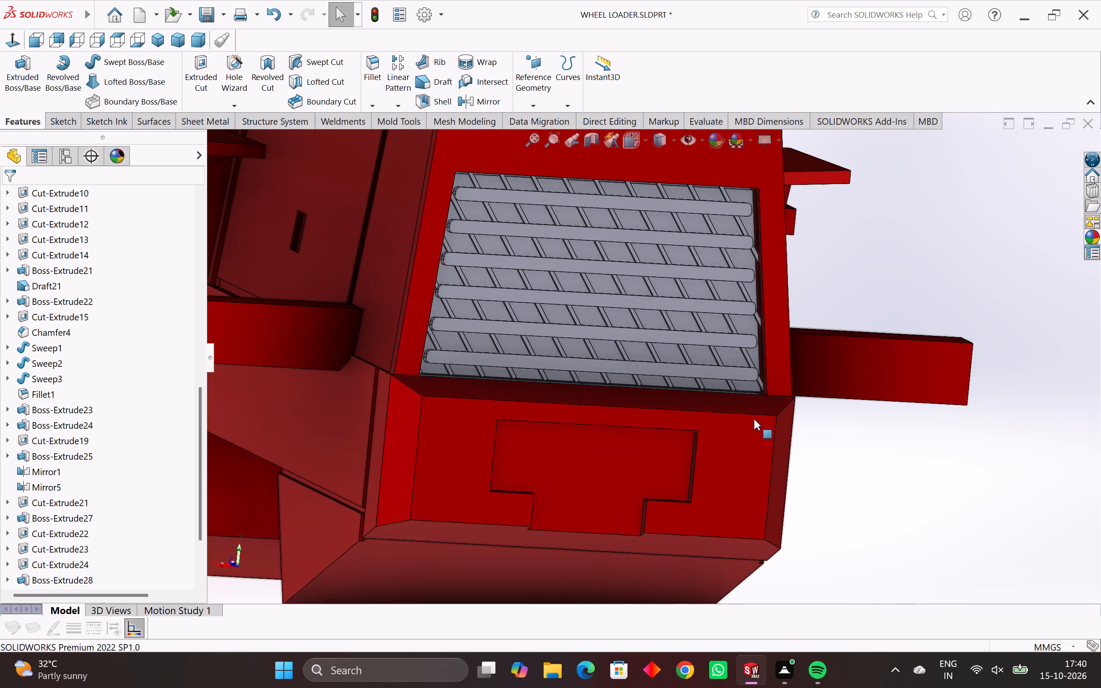
scroll(754, 419, "up", 7)
scroll(752, 394, "down", 9)
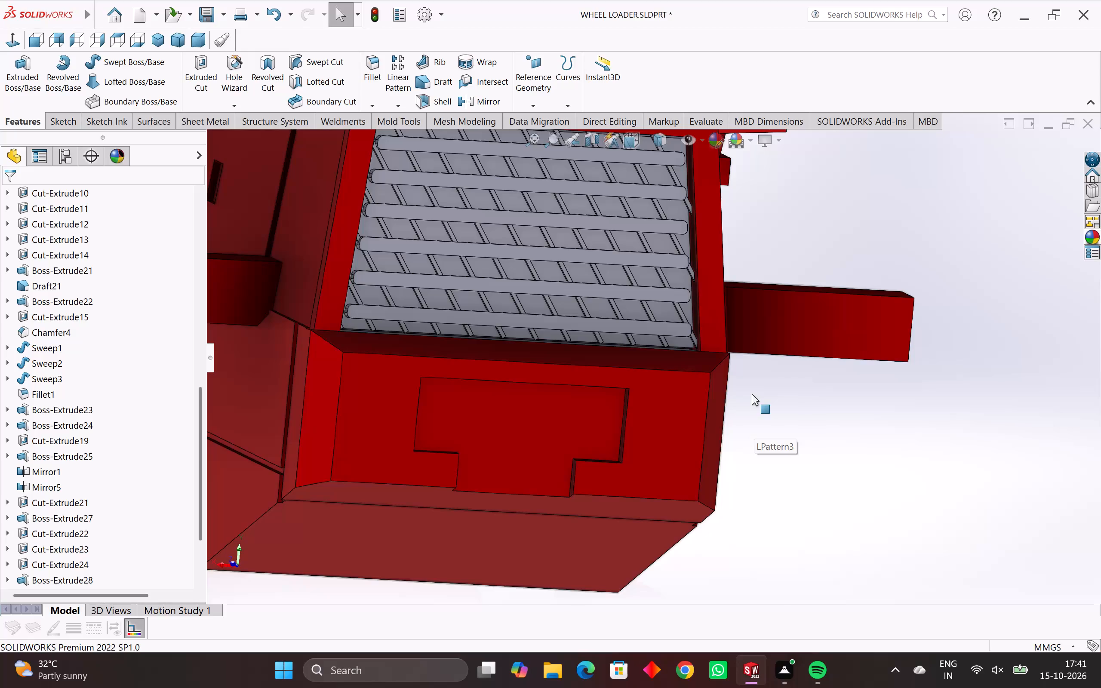
scroll(660, 496, "down", 1)
Examine the complete wheel loader body from all sides, including the grille's bars and backing faces and the underside.
middle_click_drag(660, 496, 729, 554)
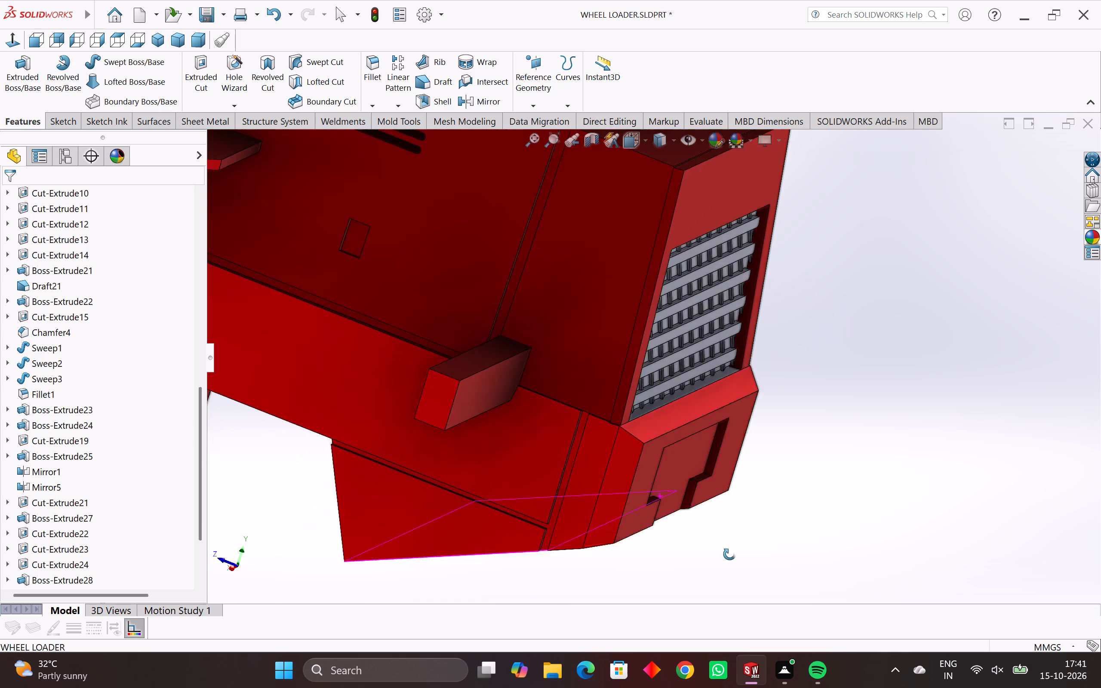
middle_click_drag(729, 554, 731, 563)
scroll(731, 563, "down", 3)
middle_click_drag(698, 551, 664, 510)
scroll(654, 494, "down", 3)
middle_click_drag(654, 494, 640, 490)
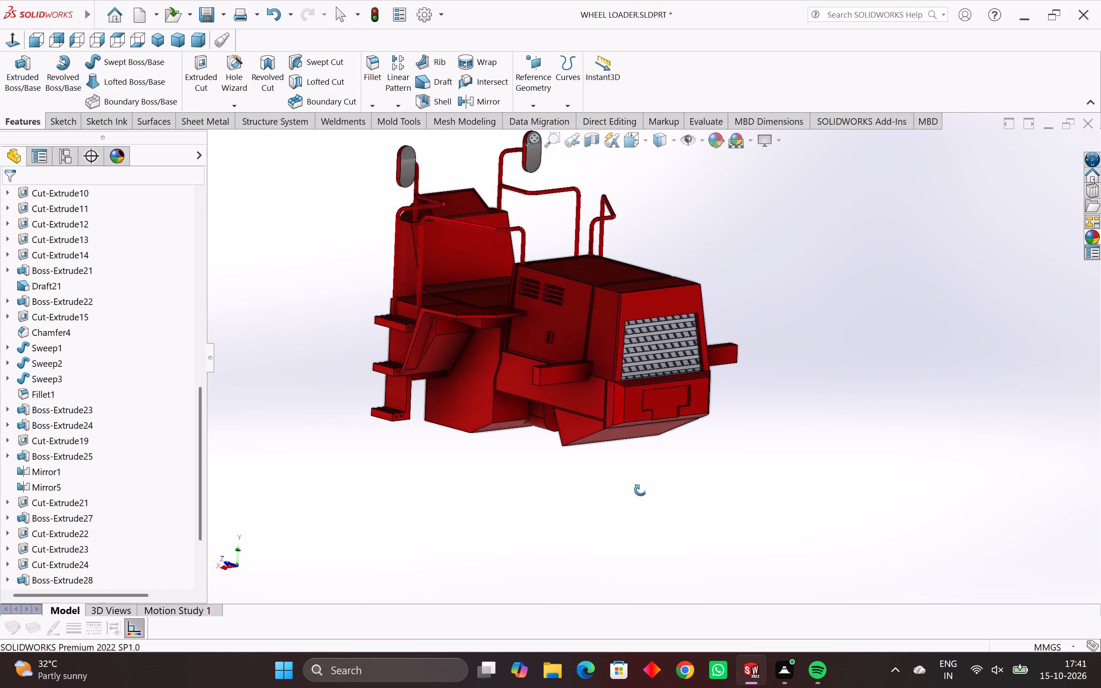
middle_click_drag(640, 490, 624, 526)
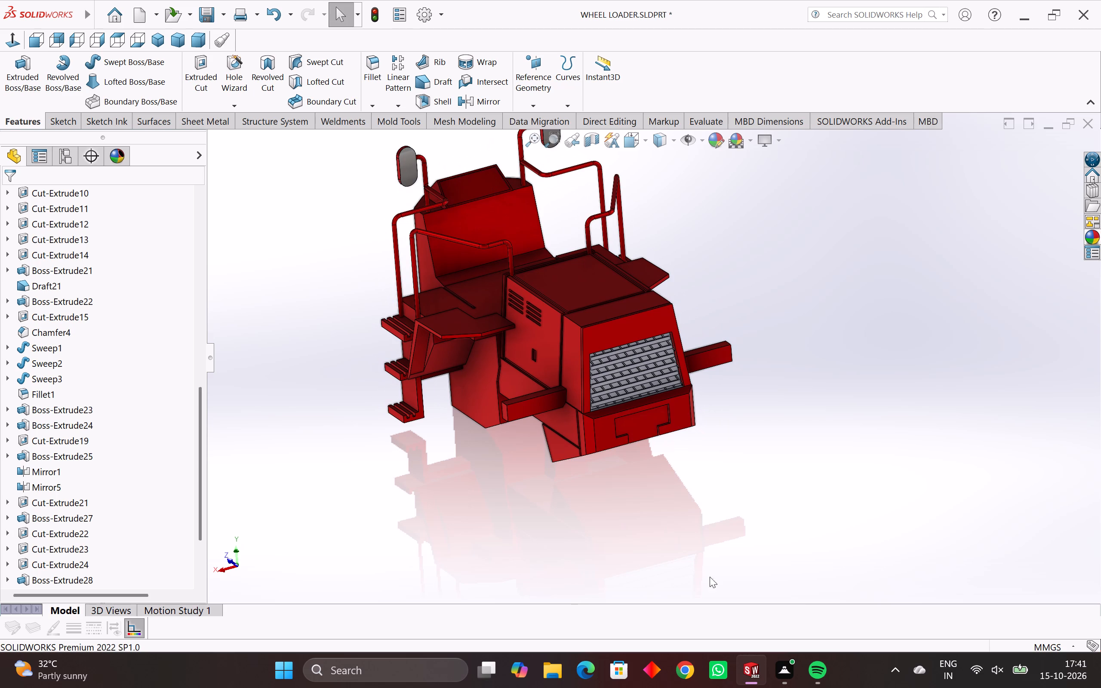
scroll(996, 687, "down", 1)
middle_click_drag(672, 489, 876, 676)
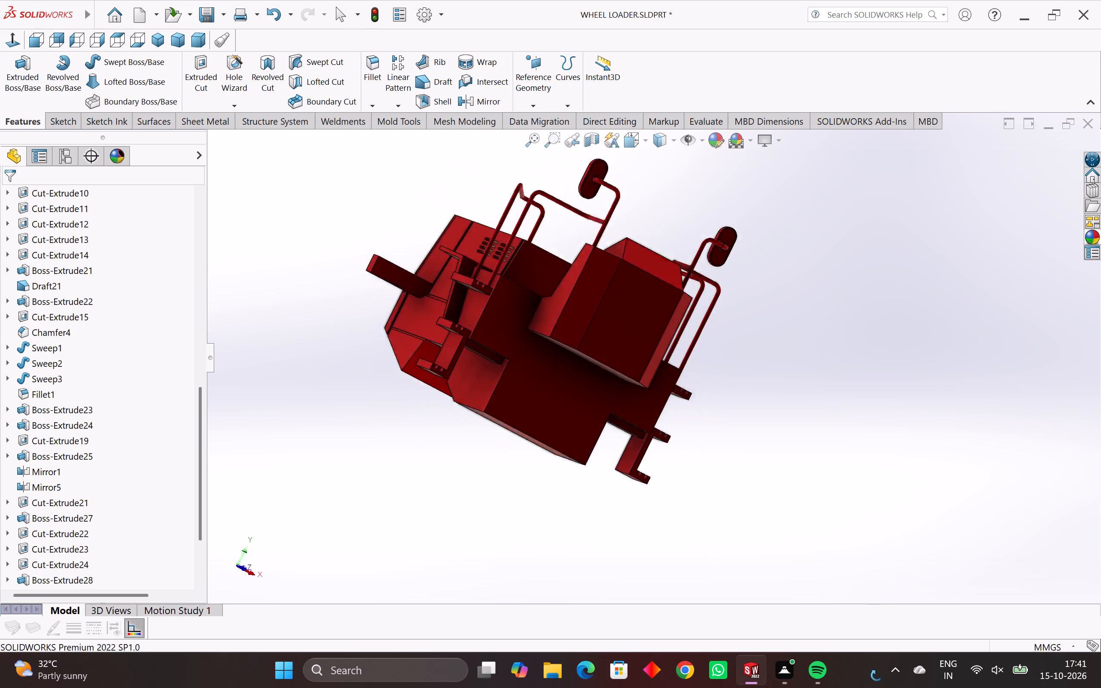
middle_click_drag(876, 676, 746, 649)
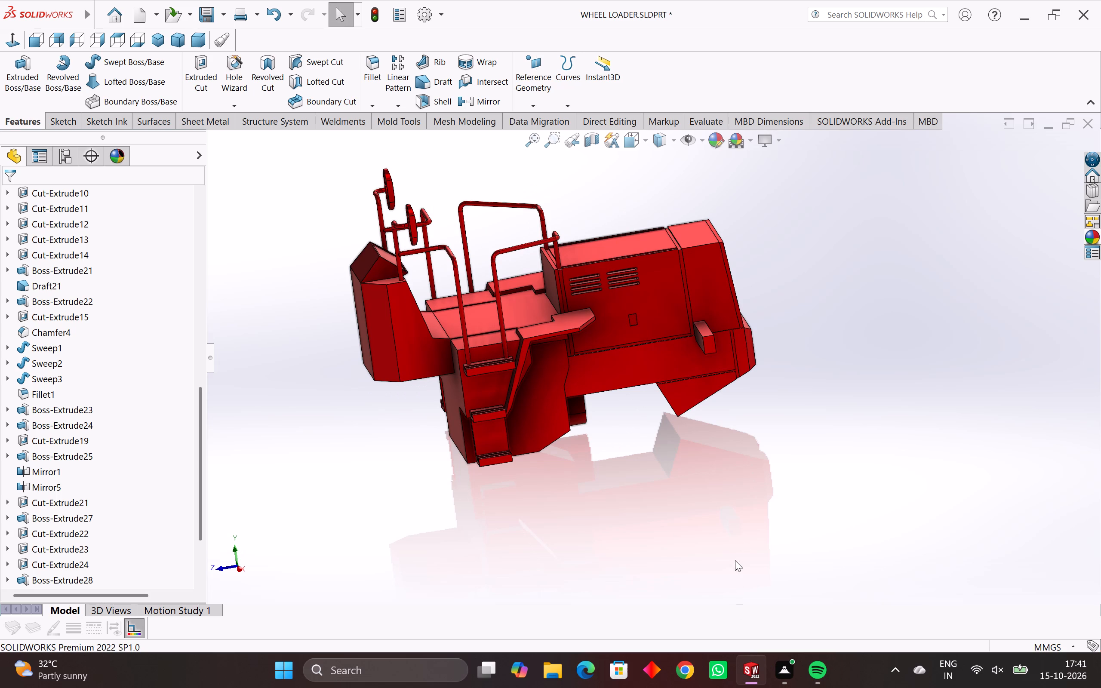
scroll(639, 430, "down", 3)
middle_click_drag(616, 388, 387, 430)
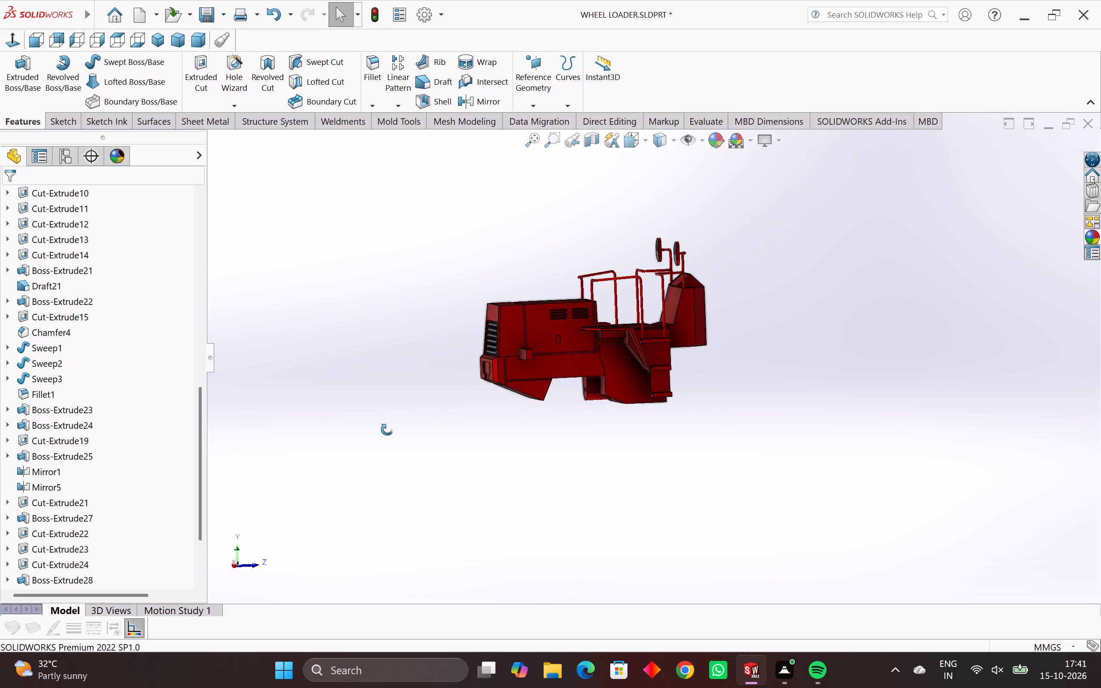
middle_click_drag(387, 430, 630, 543)
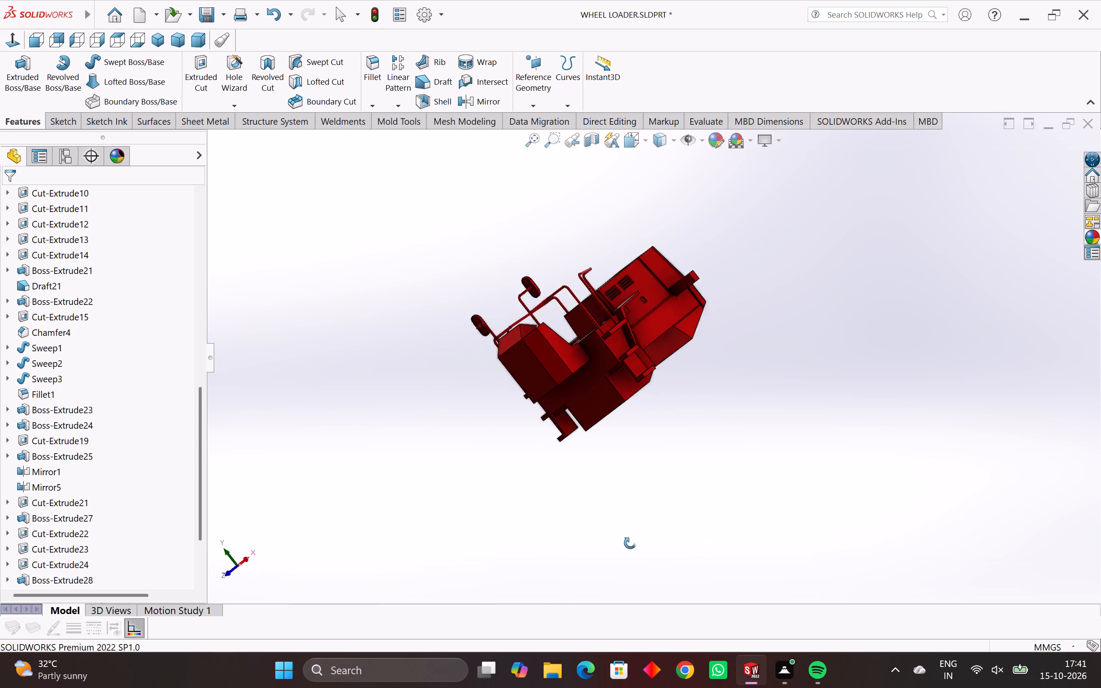
middle_click_drag(630, 543, 704, 687)
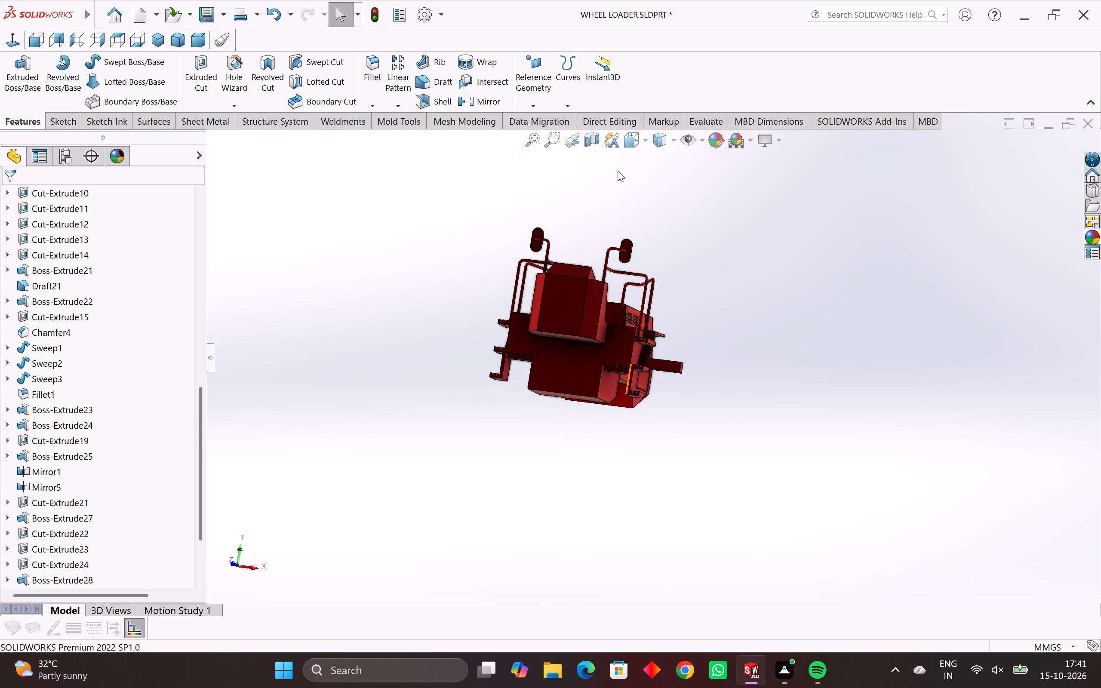
middle_click_drag(608, 190, 542, 260)
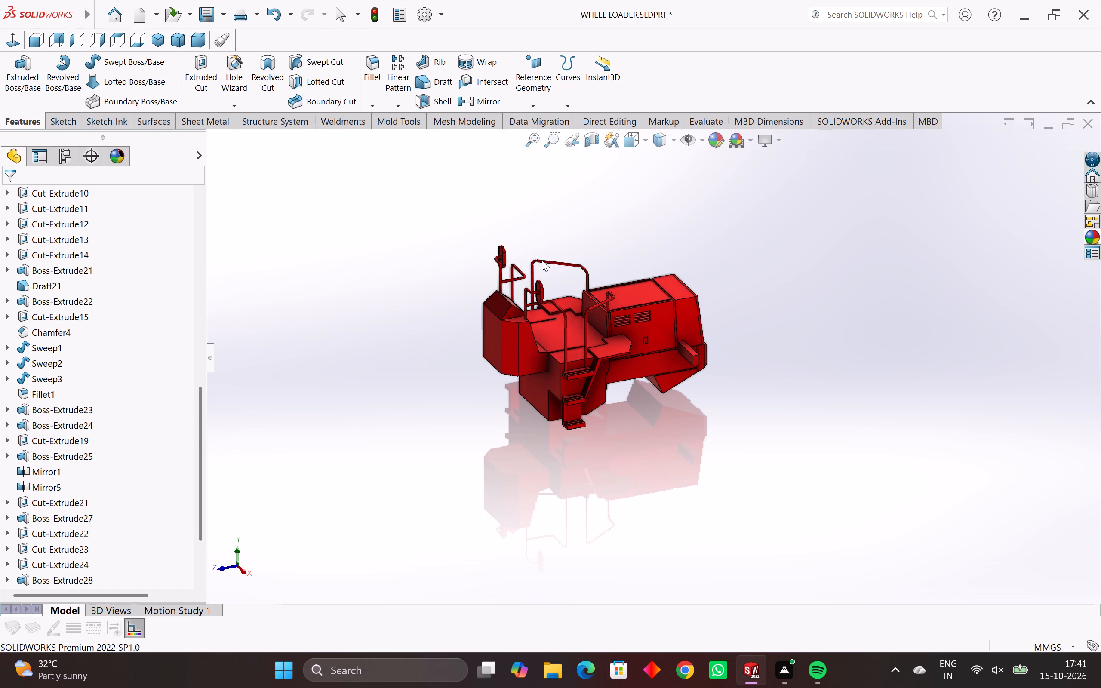
middle_click_drag(519, 292, 766, 363)
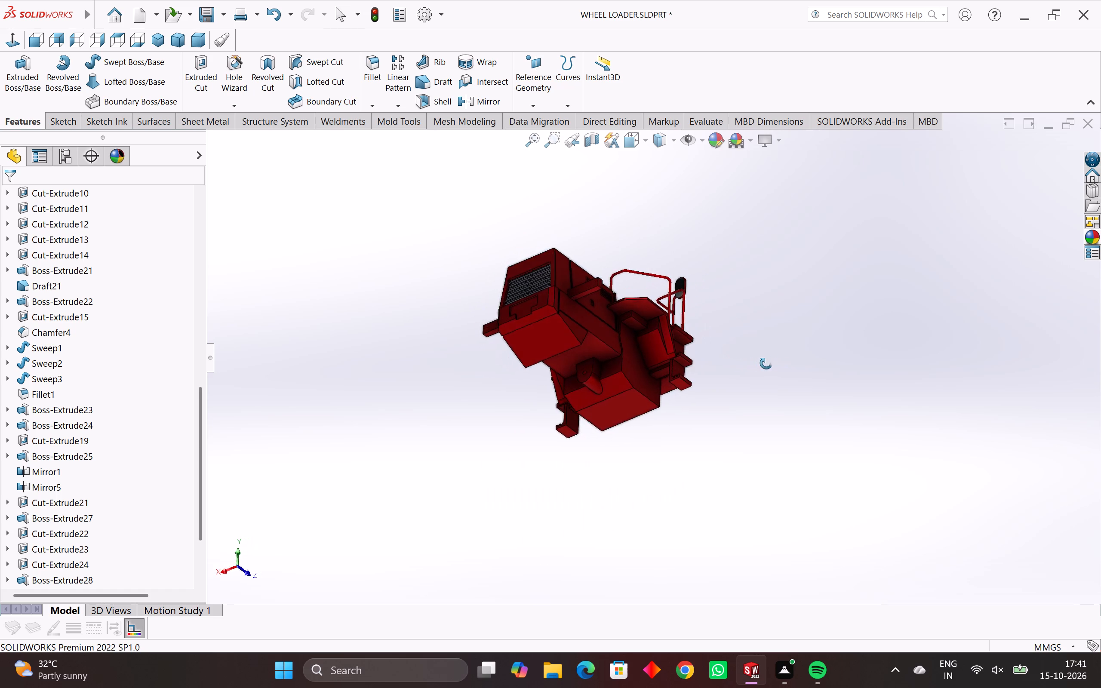
middle_click_drag(766, 363, 509, 342)
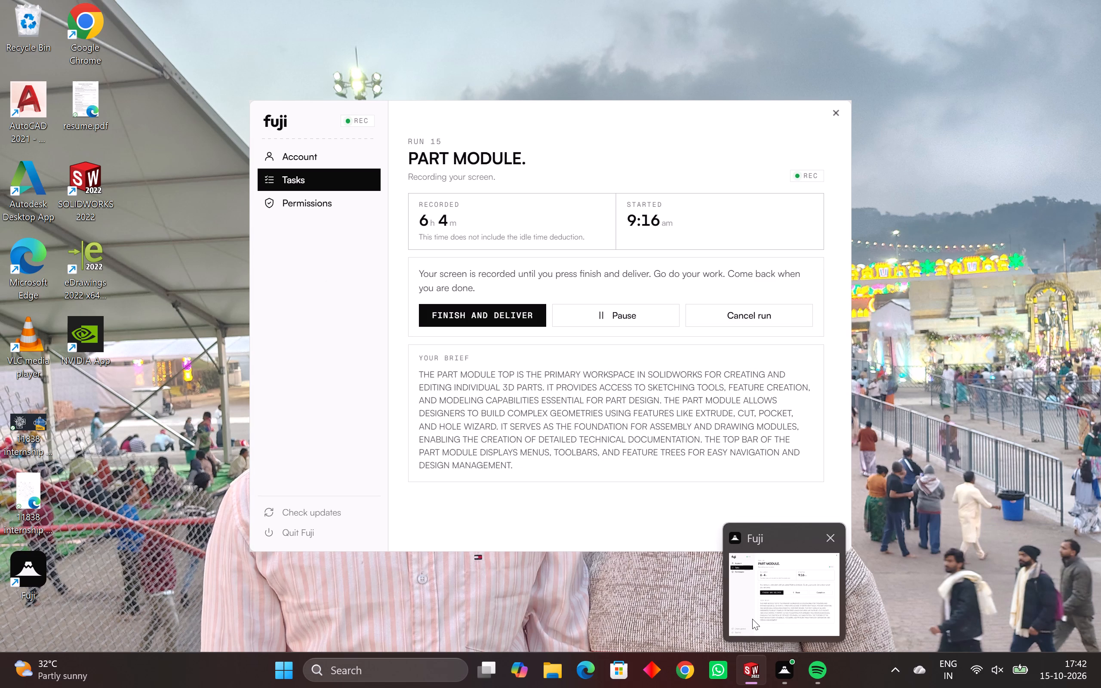
middle_click_drag(784, 361, 678, 385)
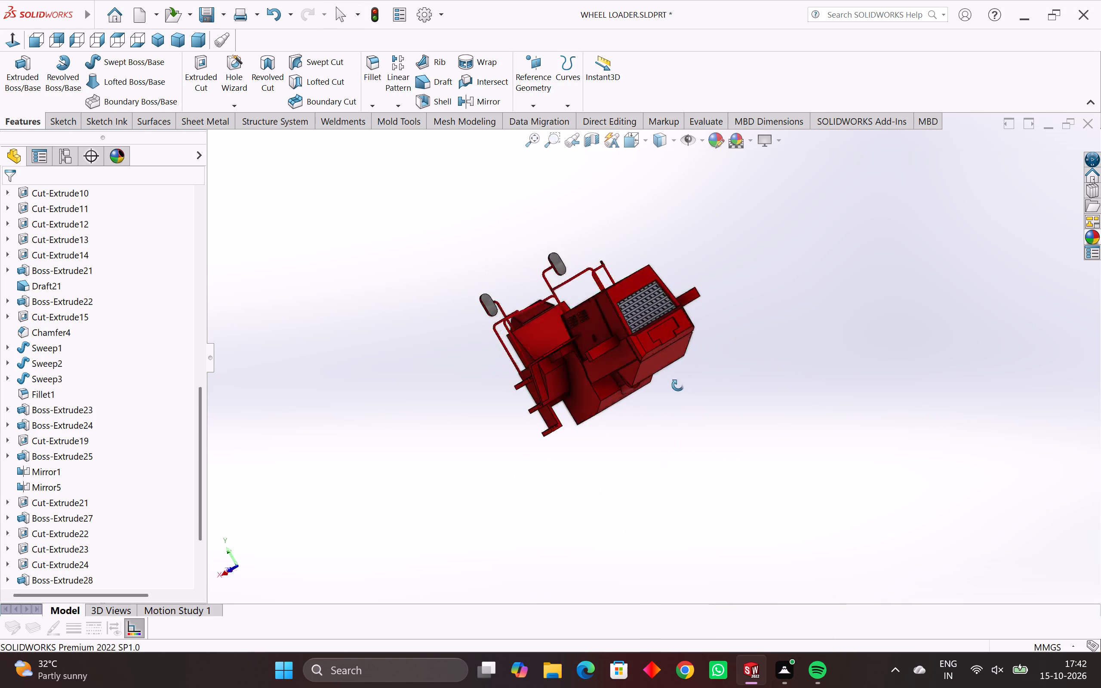
middle_click_drag(678, 385, 715, 542)
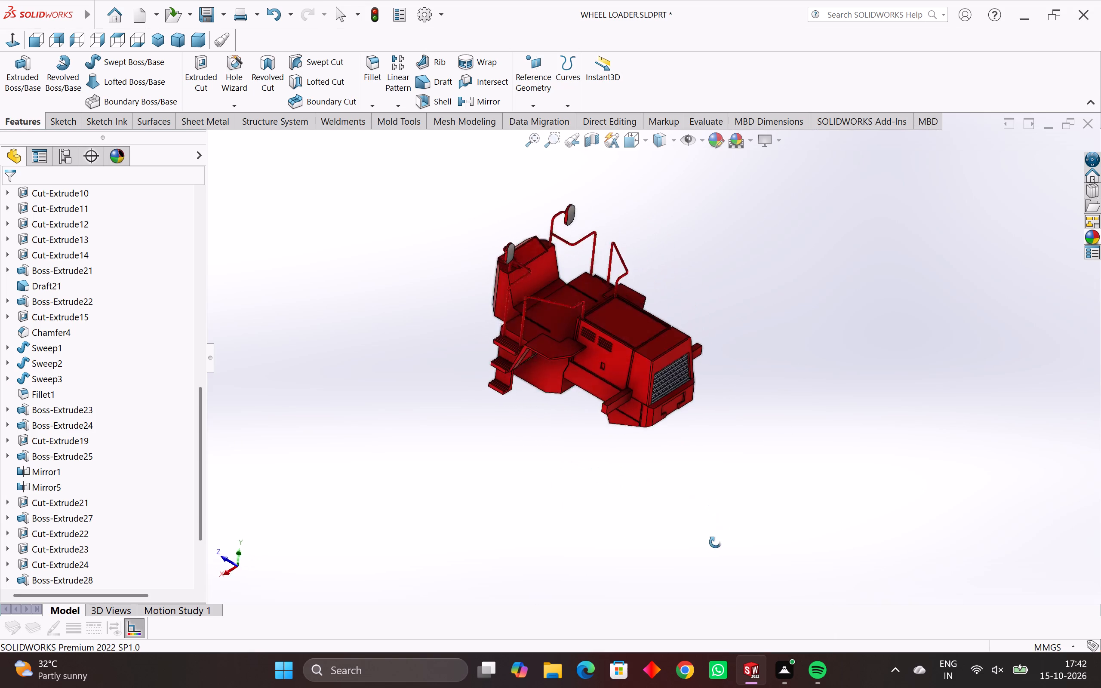
middle_click_drag(715, 542, 587, 490)
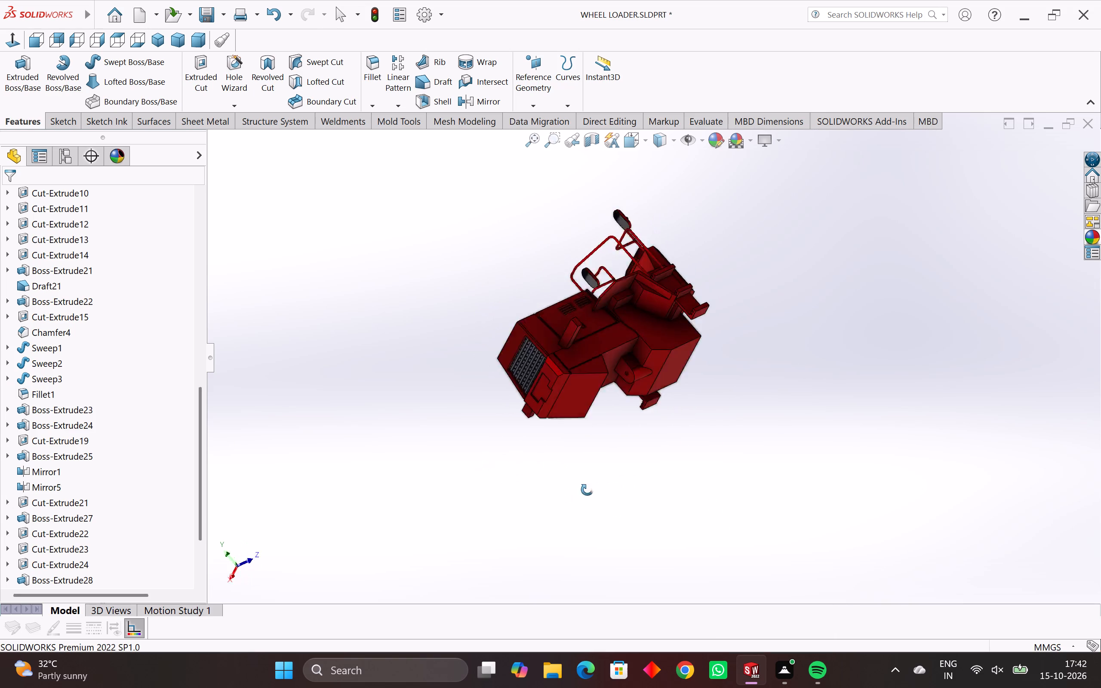
middle_click_drag(587, 490, 635, 616)
scroll(582, 458, "up", 3)
middle_click_drag(584, 454, 586, 452)
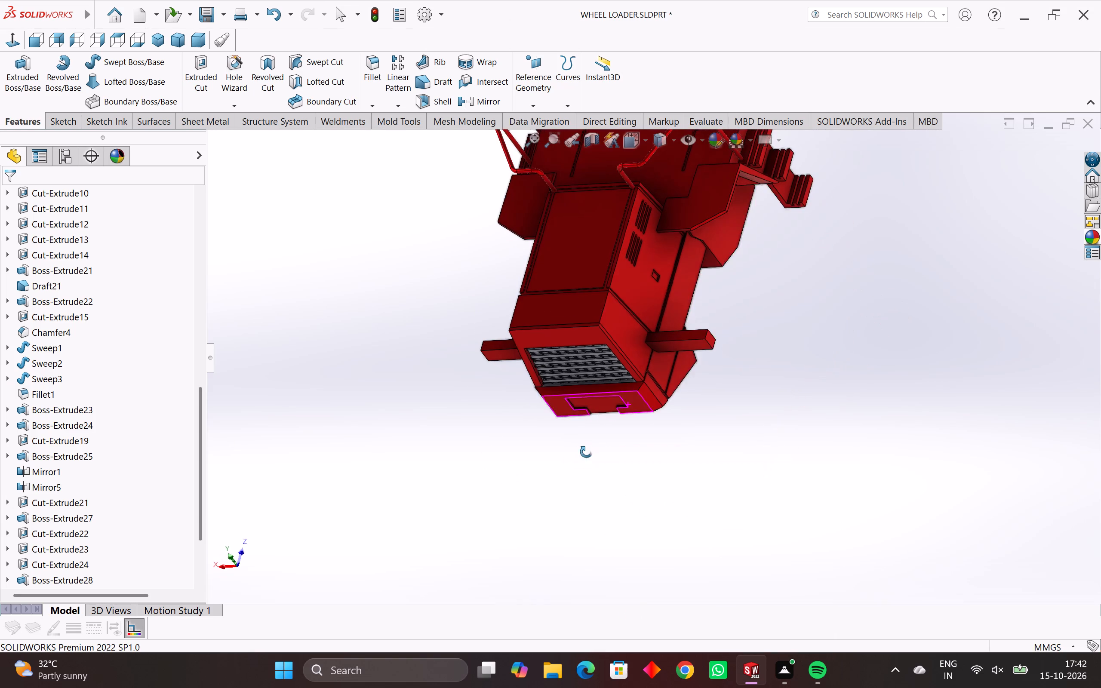
middle_click_drag(586, 452, 668, 321)
scroll(636, 344, "up", 4)
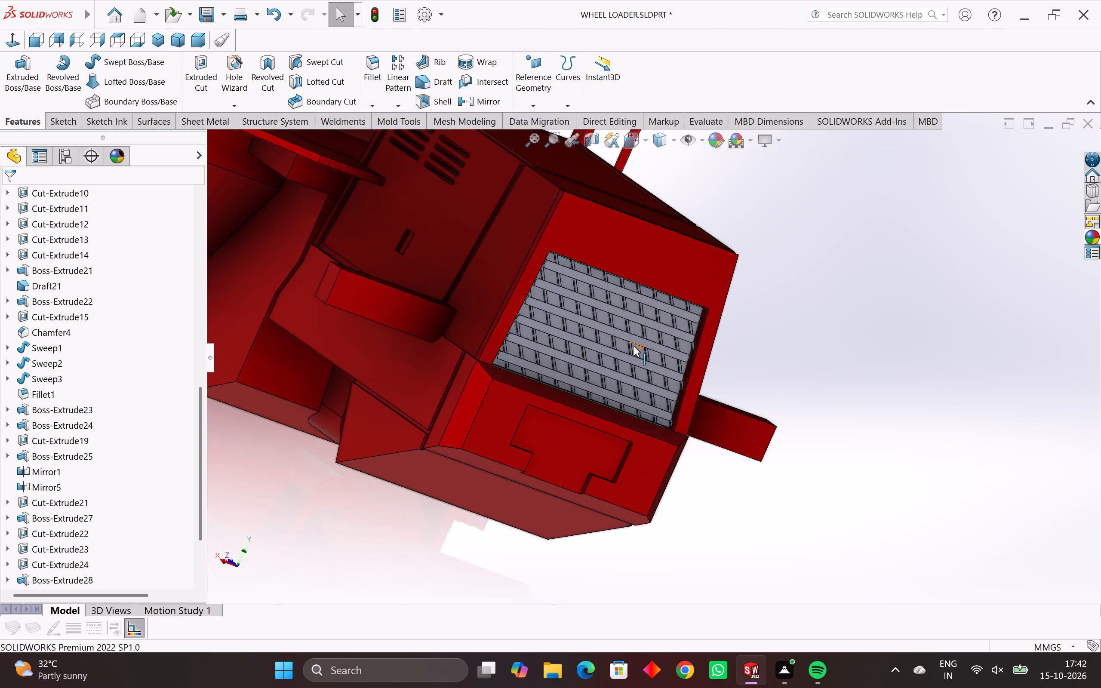
scroll(629, 349, "up", 4)
middle_click_drag(629, 349, 624, 408)
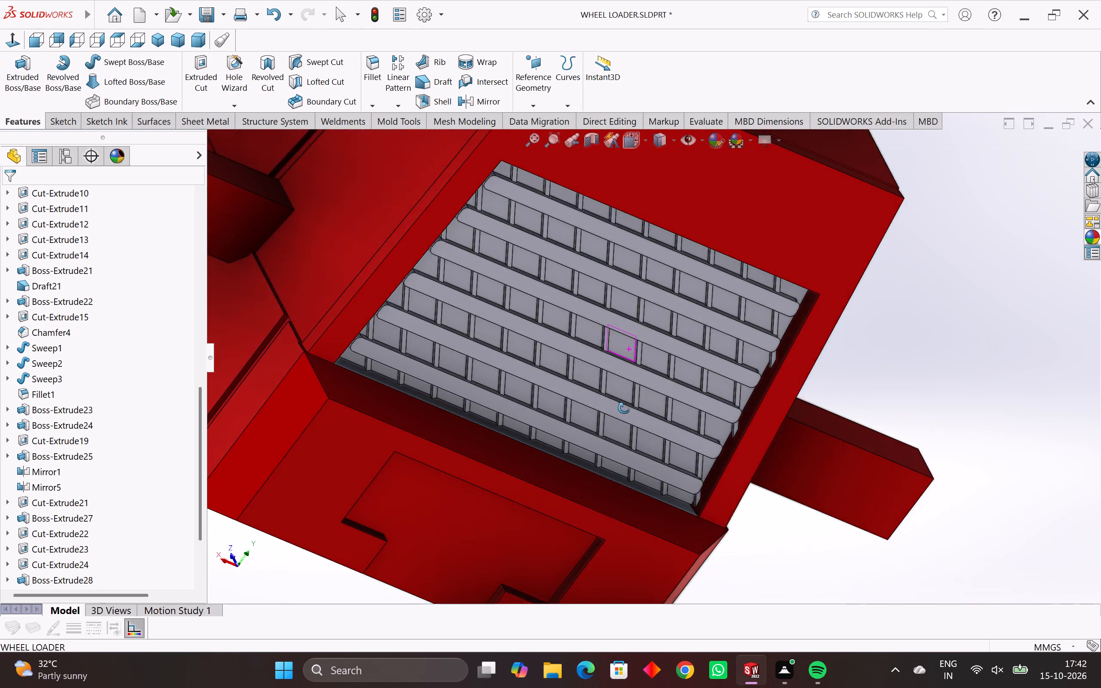
middle_click_drag(624, 408, 750, 636)
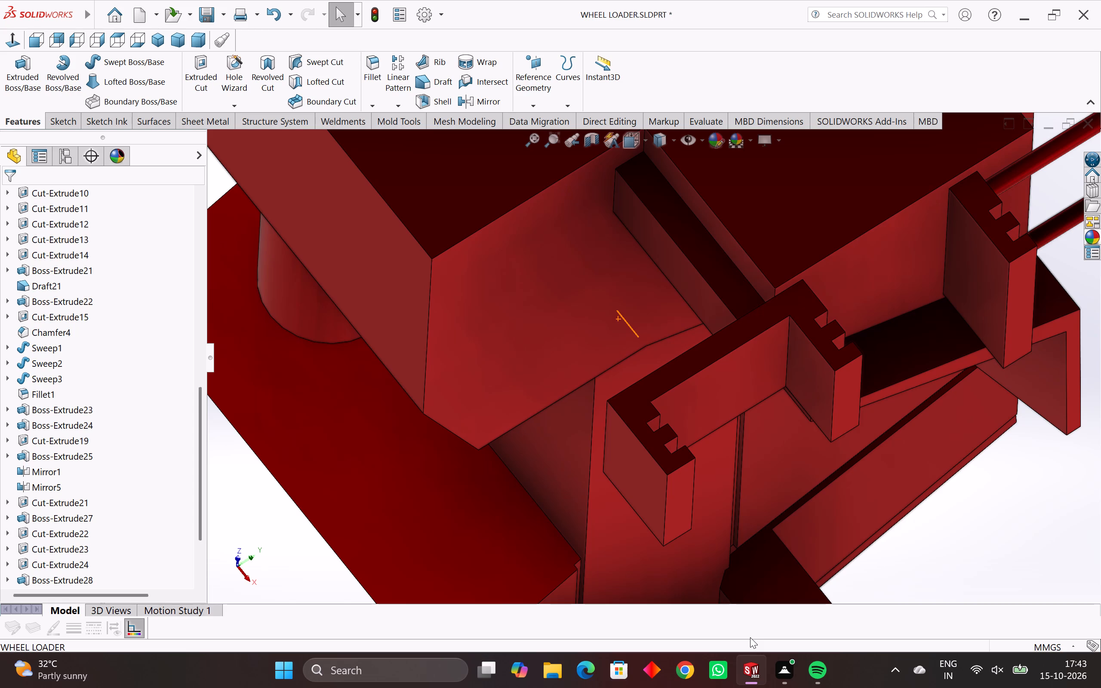
Examine the wheel loader body from underneath, the sides and the grille end, including the gray bars and backing faces up close.
scroll(836, 687, "down", 2)
scroll(999, 687, "down", 1)
scroll(767, 474, "down", 3)
middle_click_drag(759, 479, 559, 485)
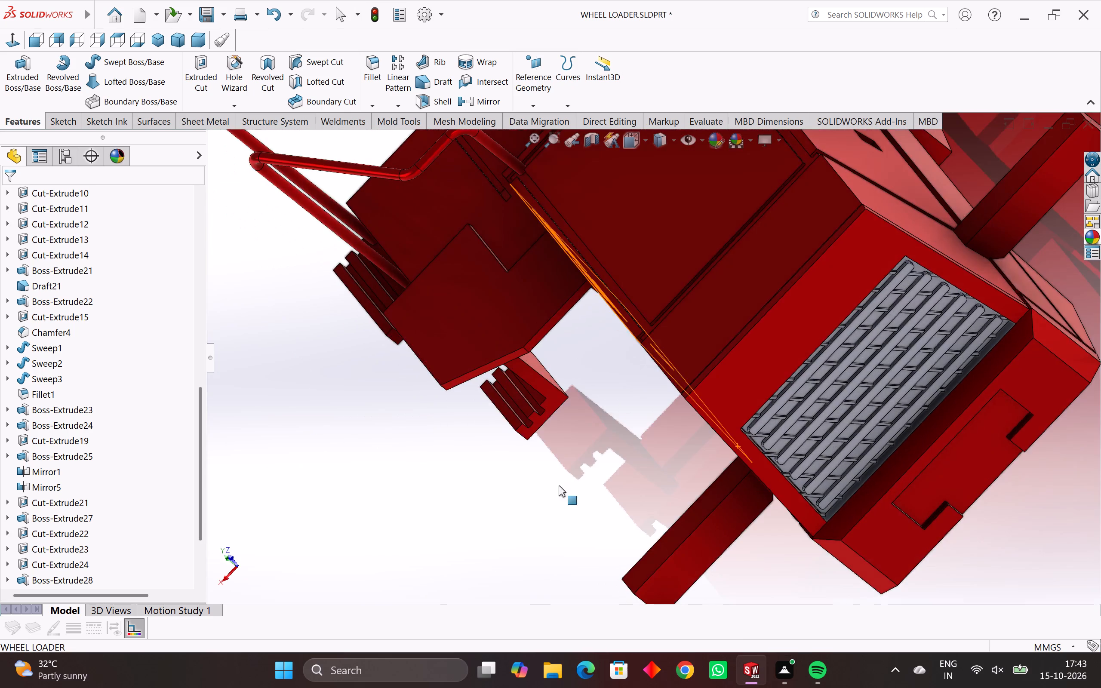
scroll(614, 445, "down", 4)
middle_click_drag(614, 445, 821, 687)
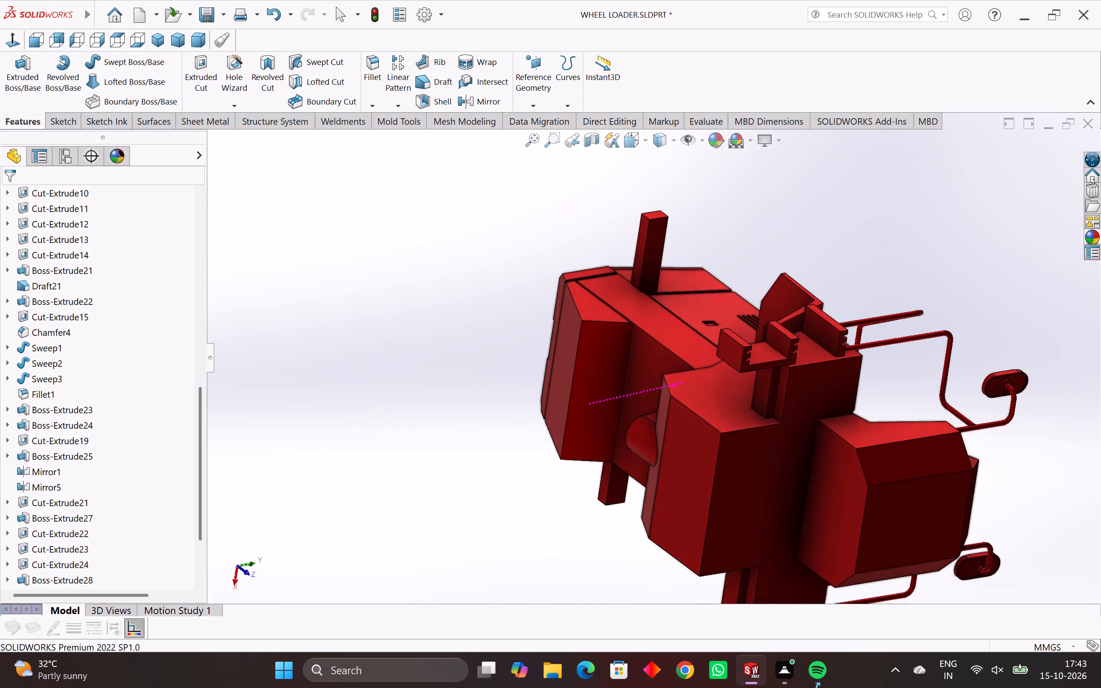
middle_click_drag(821, 687, 667, 536)
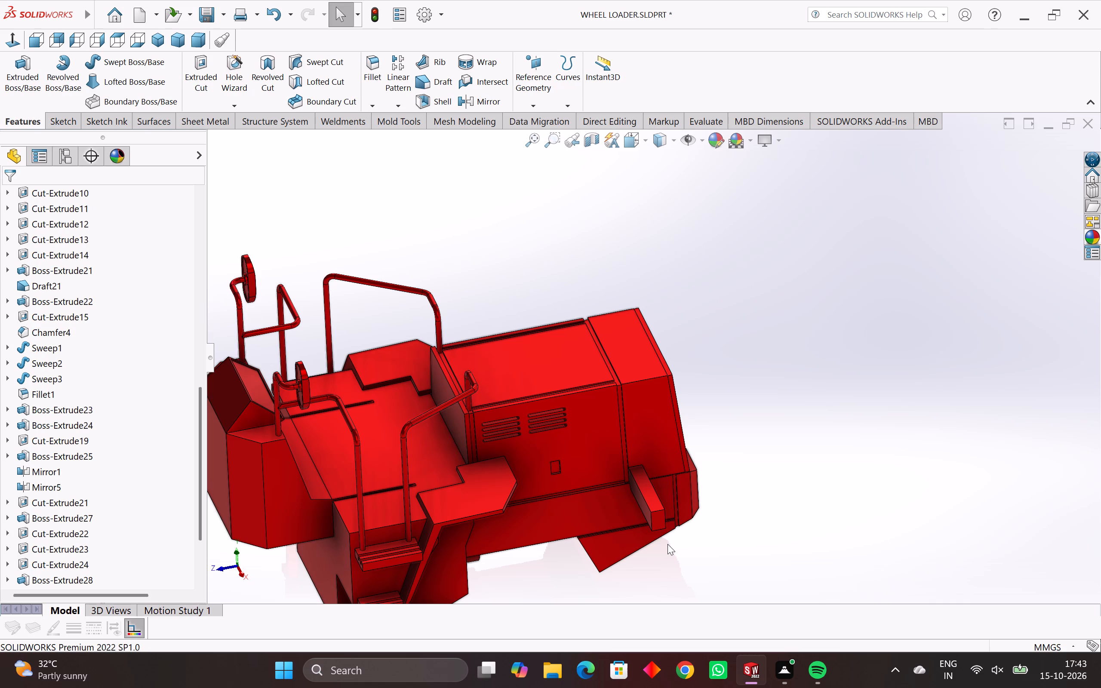
middle_click_drag(772, 438, 726, 455)
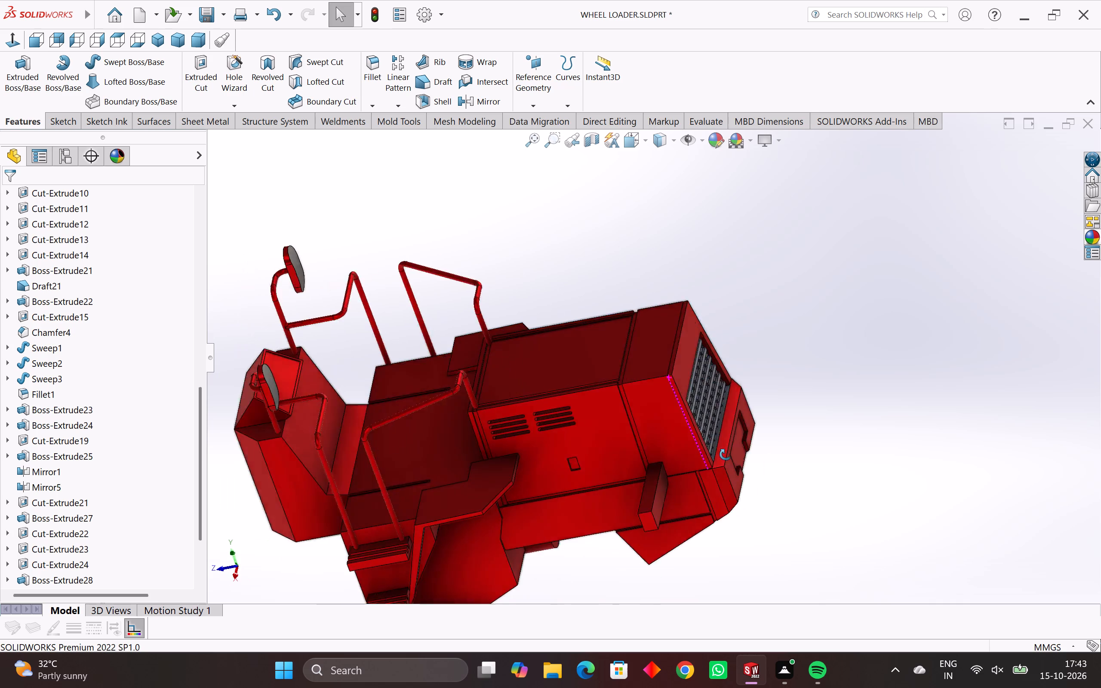
middle_click_drag(726, 455, 665, 488)
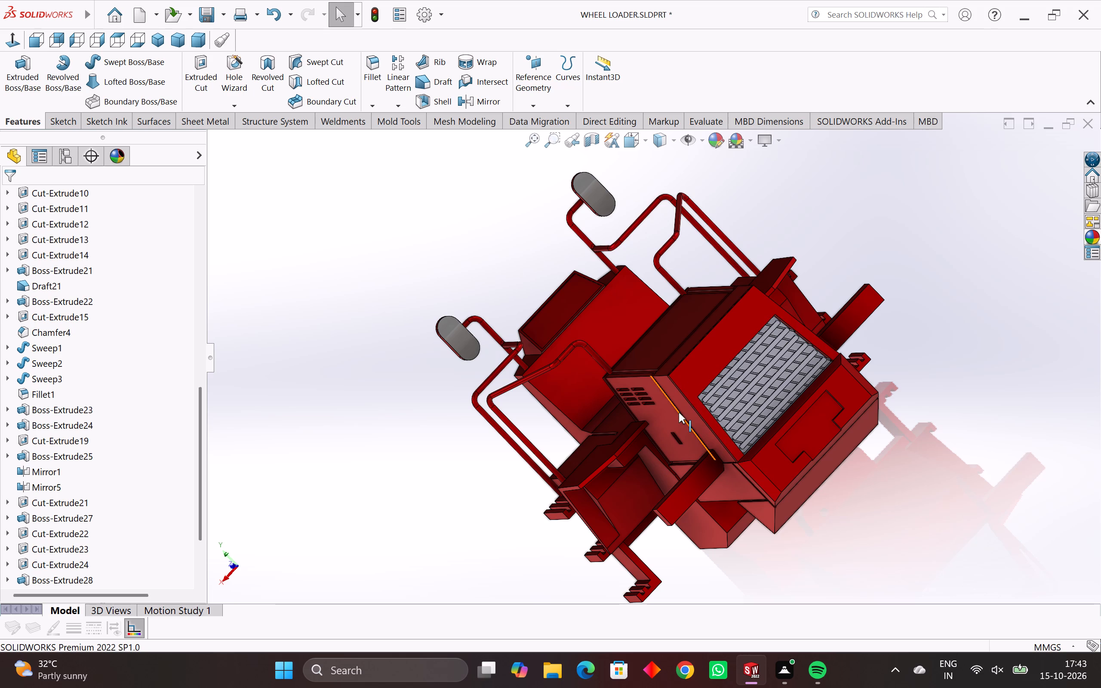
scroll(728, 402, "up", 5)
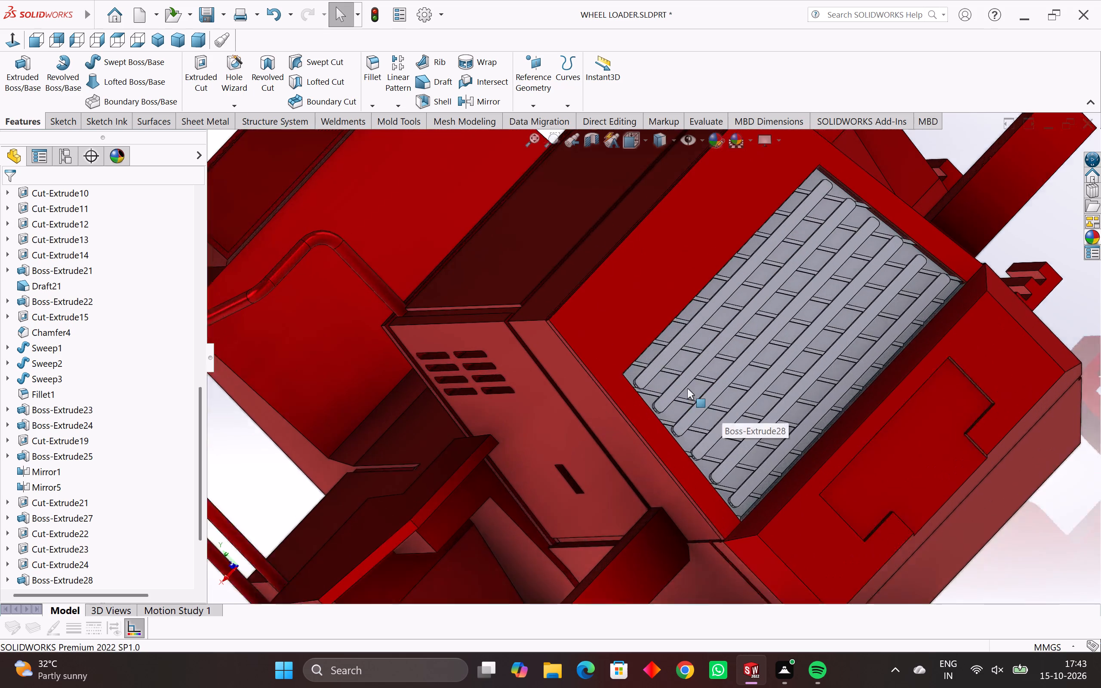
scroll(687, 388, "up", 1)
middle_click_drag(687, 388, 665, 405)
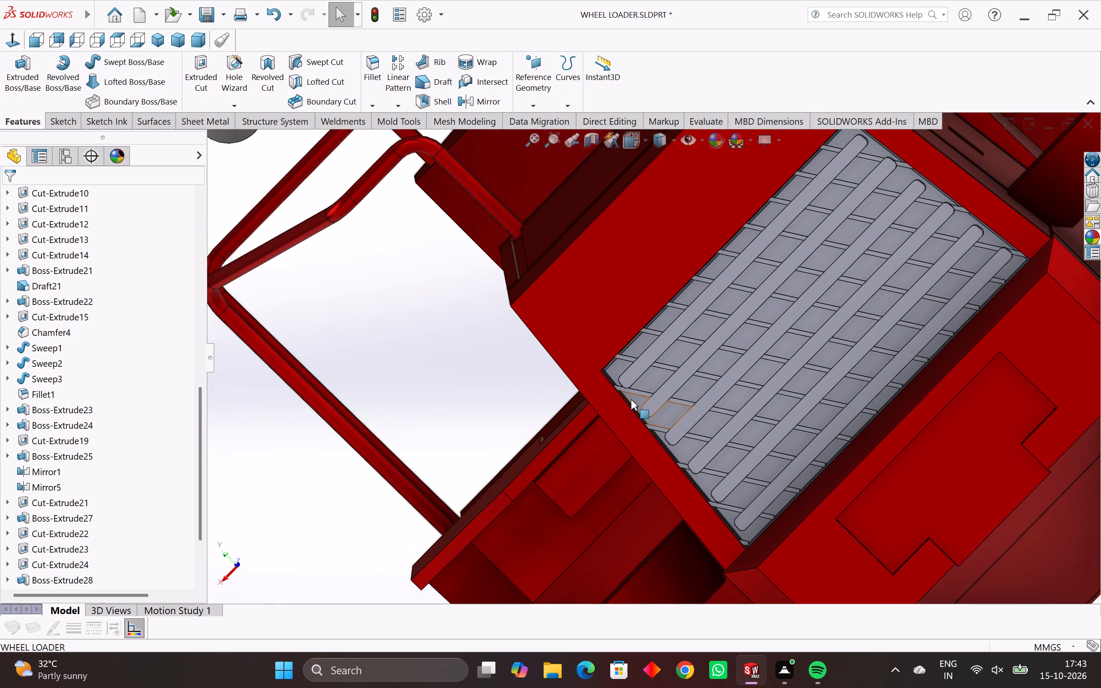
middle_click_drag(629, 400, 674, 404)
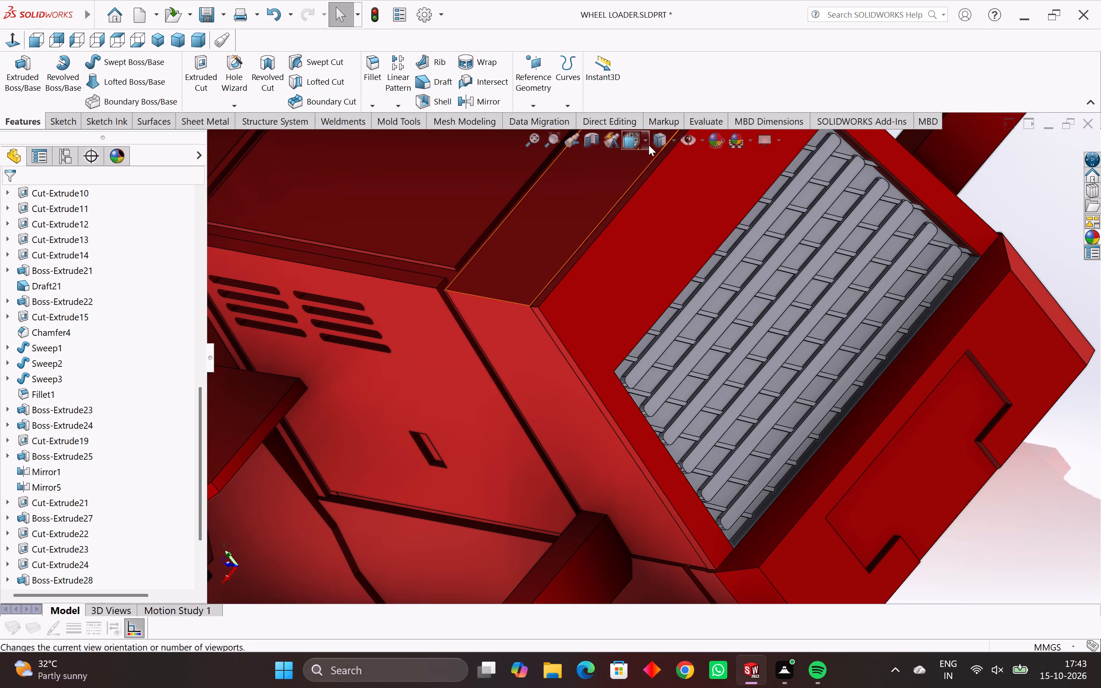
Examine the grille and adjoining body from several angles with the display style set to Hidden Lines Visible.
left_click(673, 141)
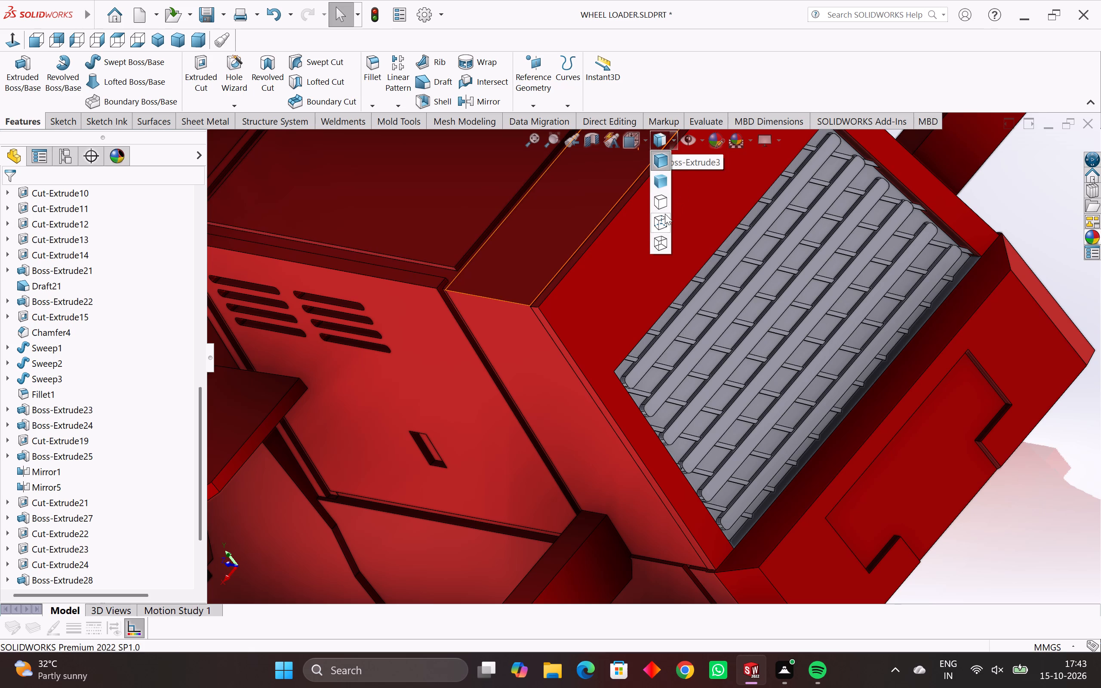
left_click(659, 220)
middle_click_drag(637, 379, 627, 341)
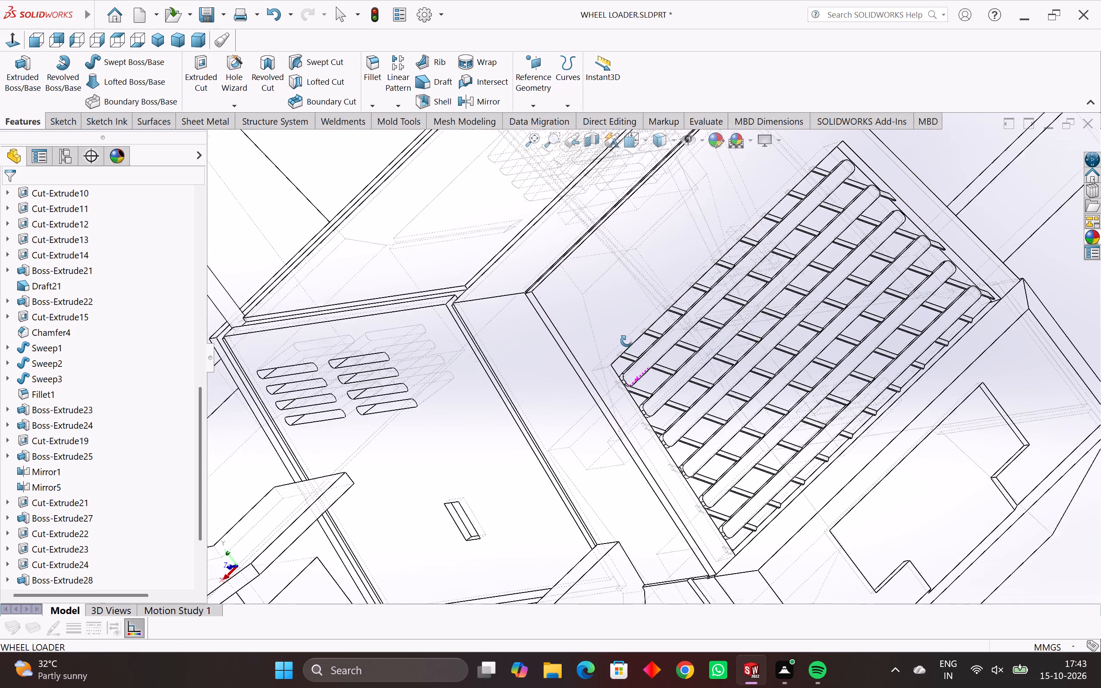
middle_click_drag(627, 341, 607, 379)
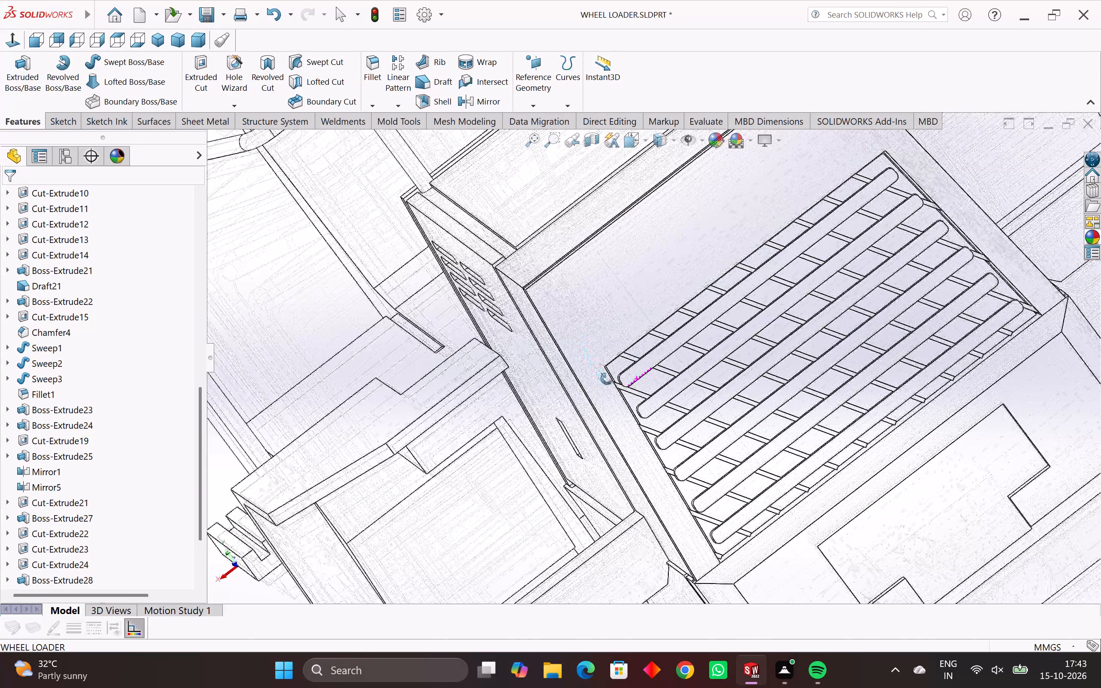
middle_click_drag(607, 379, 585, 405)
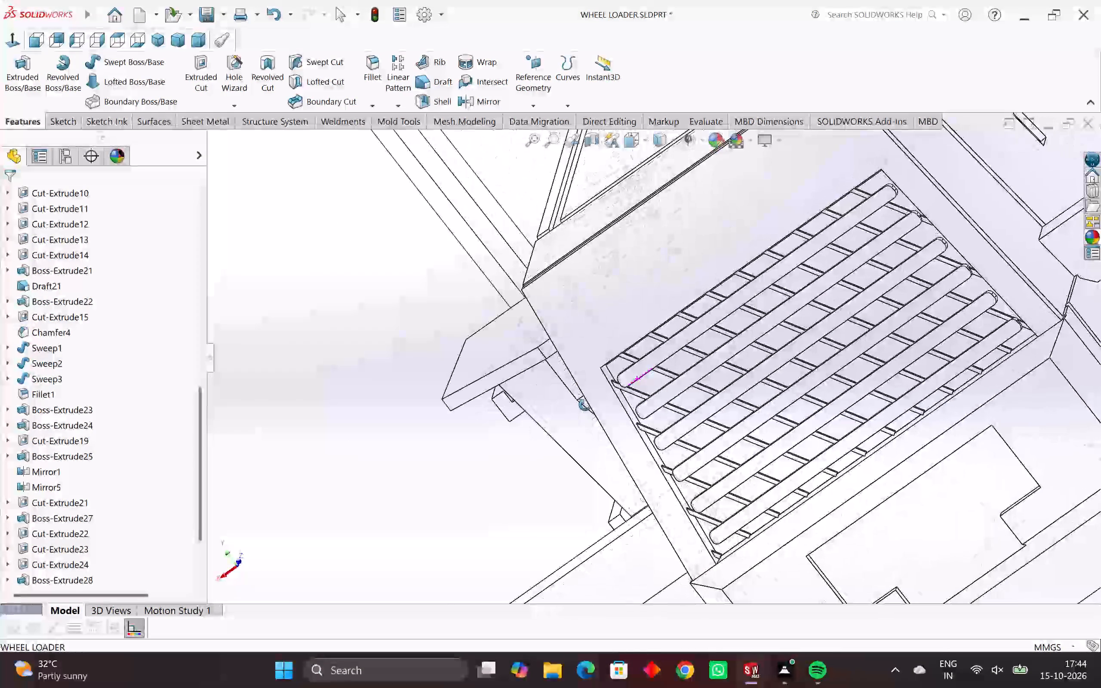
middle_click_drag(585, 405, 652, 400)
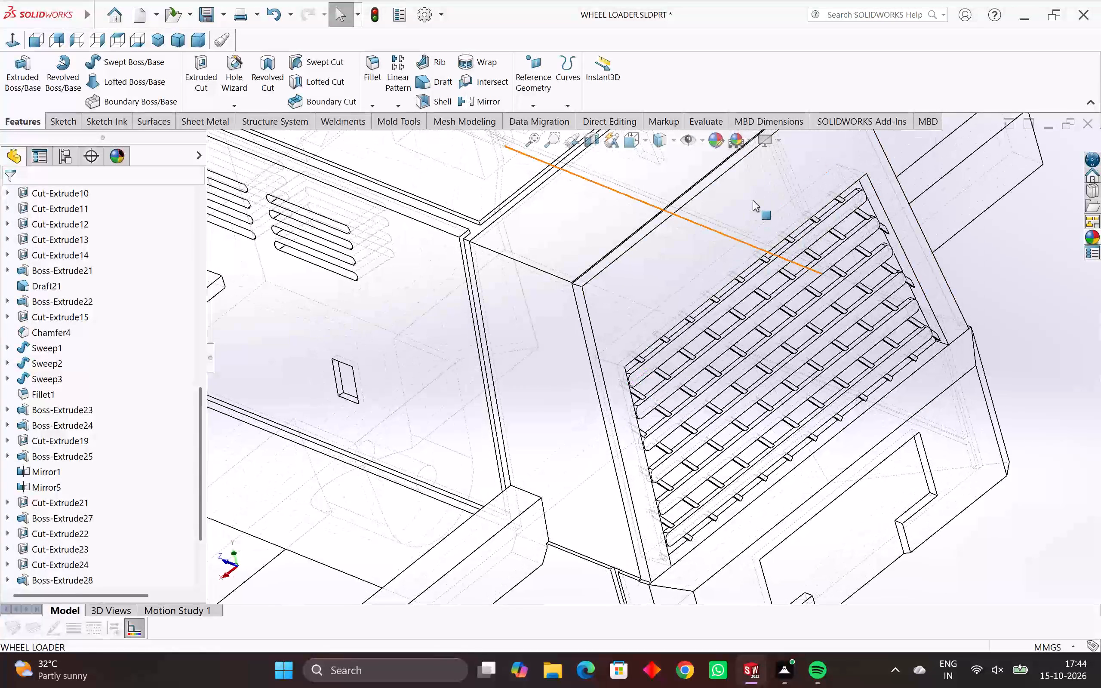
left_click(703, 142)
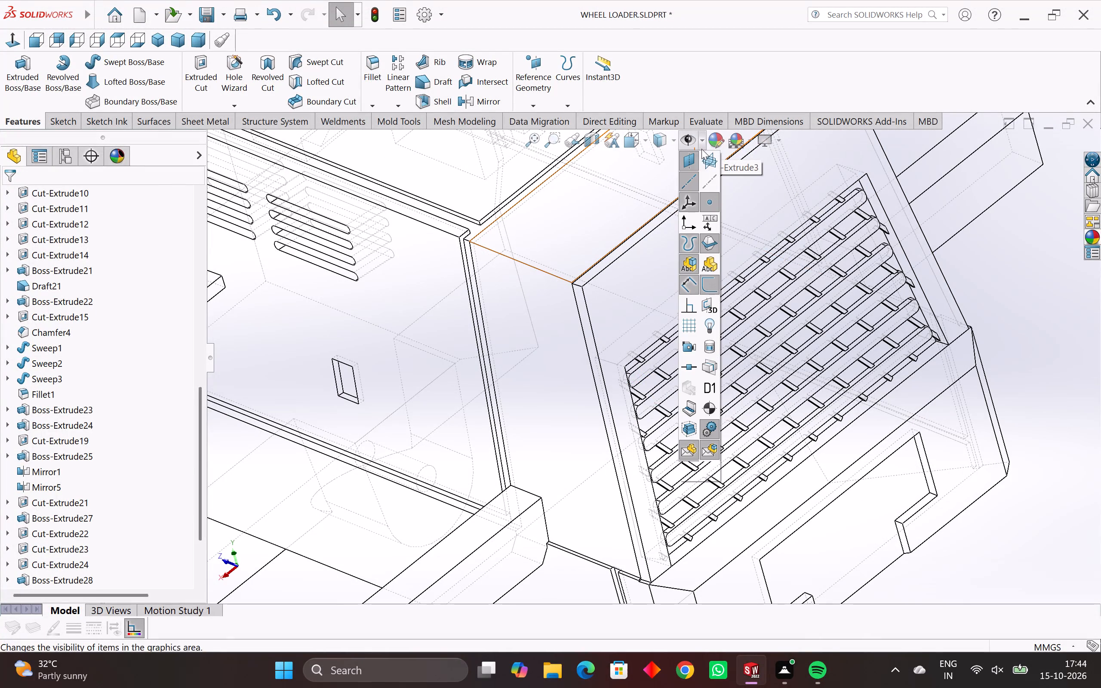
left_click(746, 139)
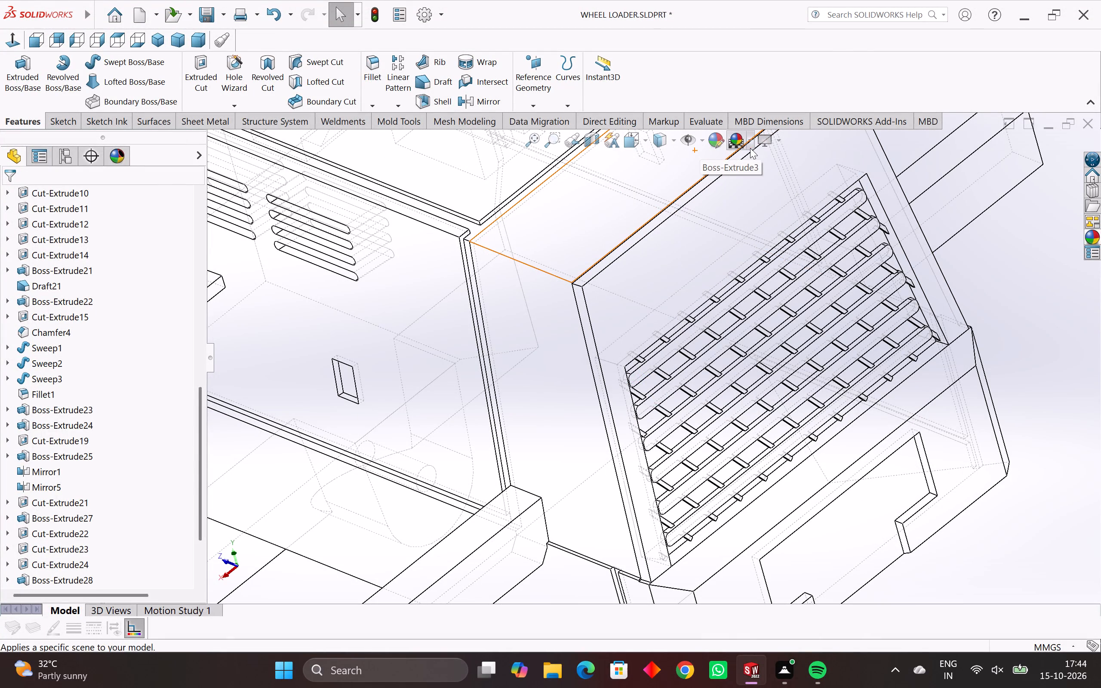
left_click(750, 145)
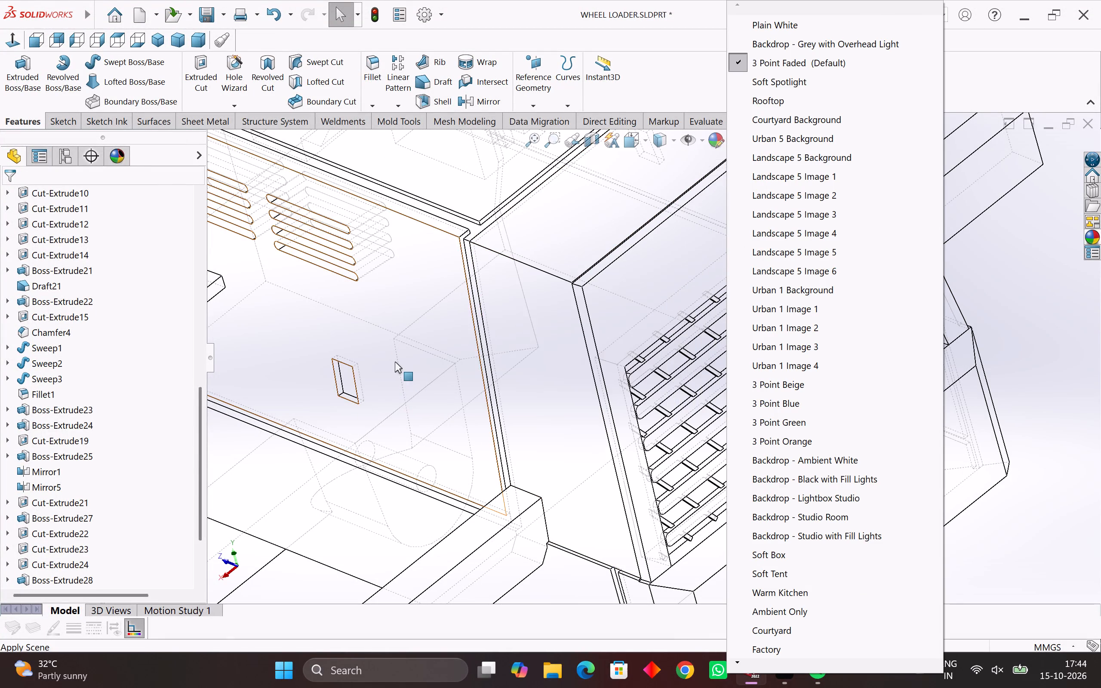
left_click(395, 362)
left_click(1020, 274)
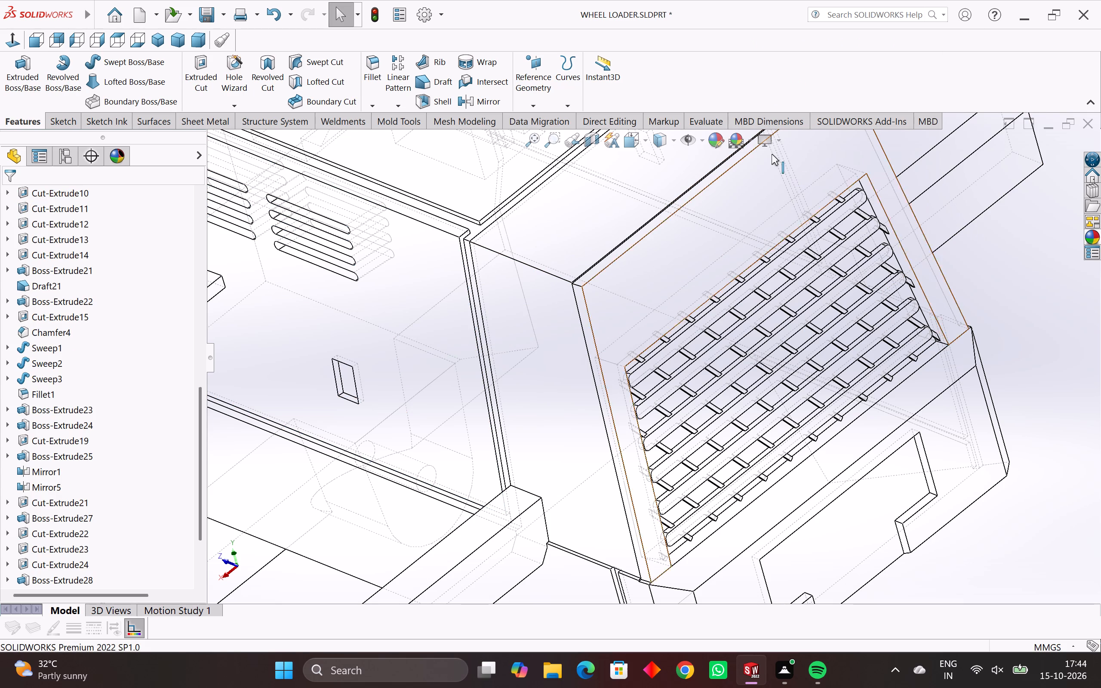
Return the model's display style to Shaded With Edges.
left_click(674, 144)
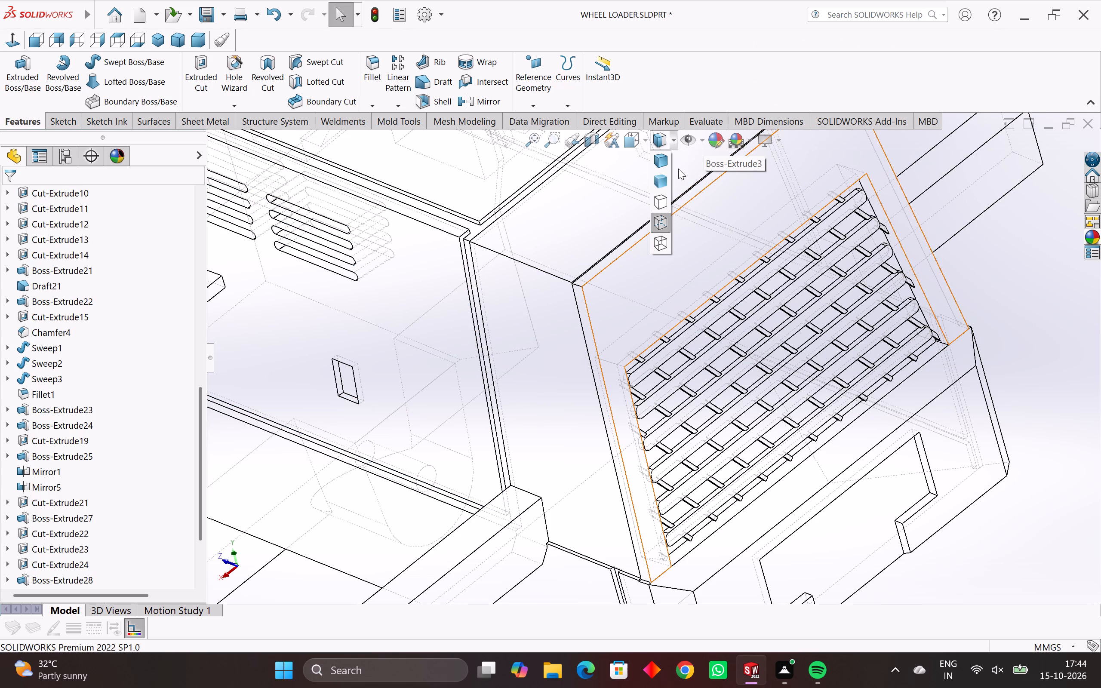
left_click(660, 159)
Sketch on the sloped face framing the grille a line about 7.6 mm long down one side edge, from its upper corner to grille-top level.
scroll(711, 343, "down", 3)
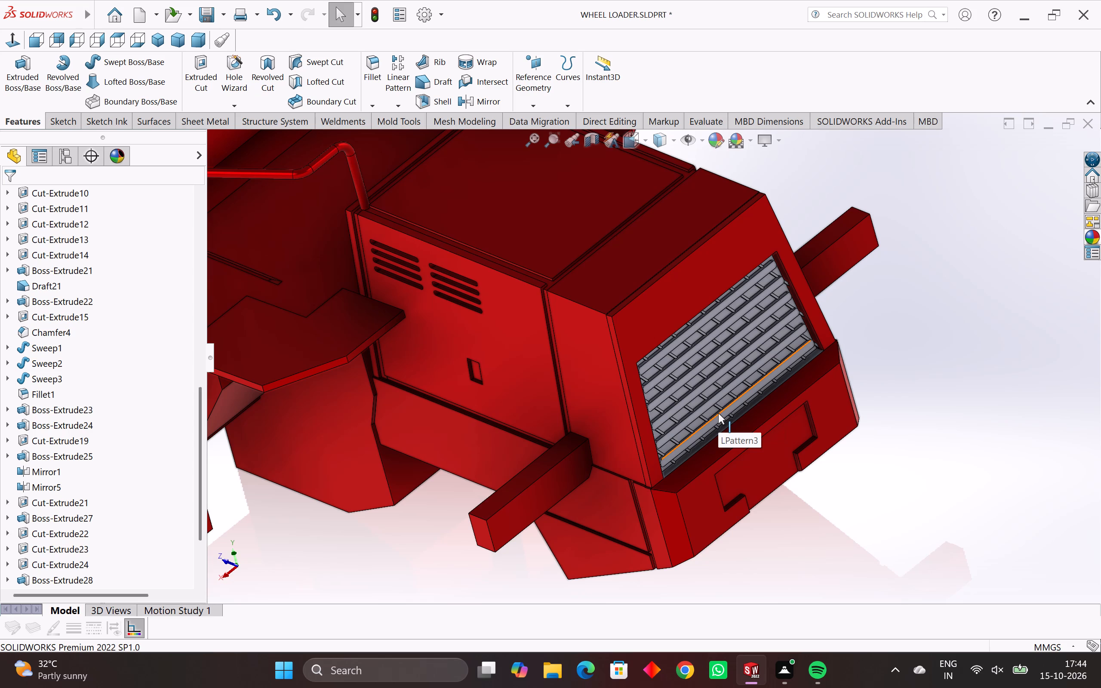
left_click(670, 293)
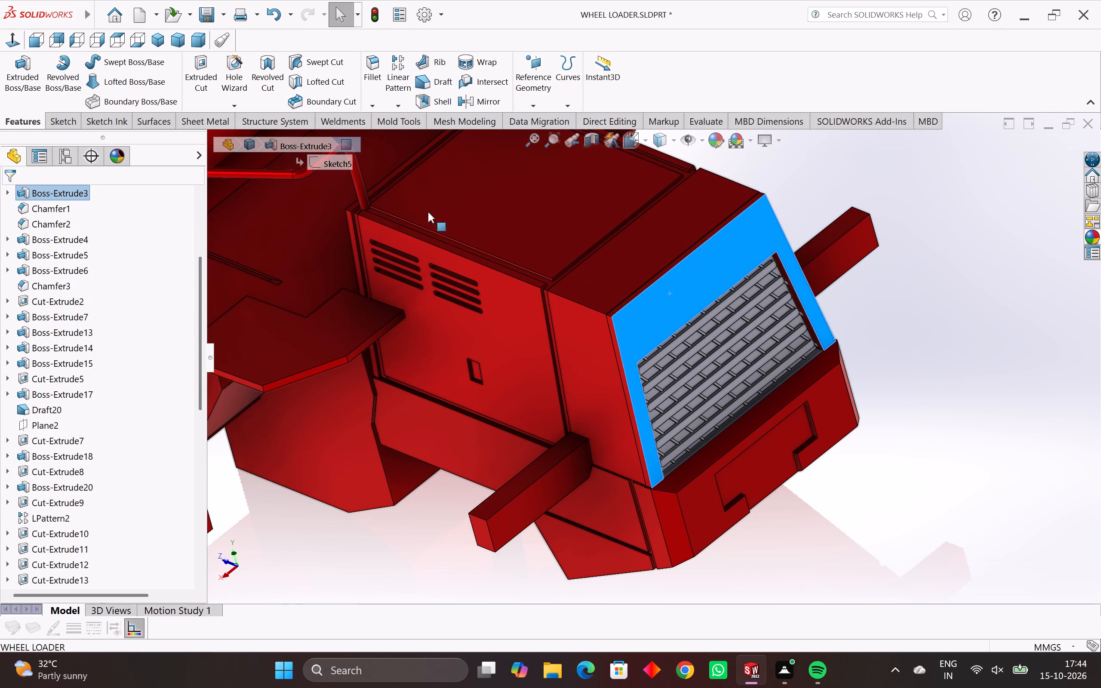
left_click(64, 119)
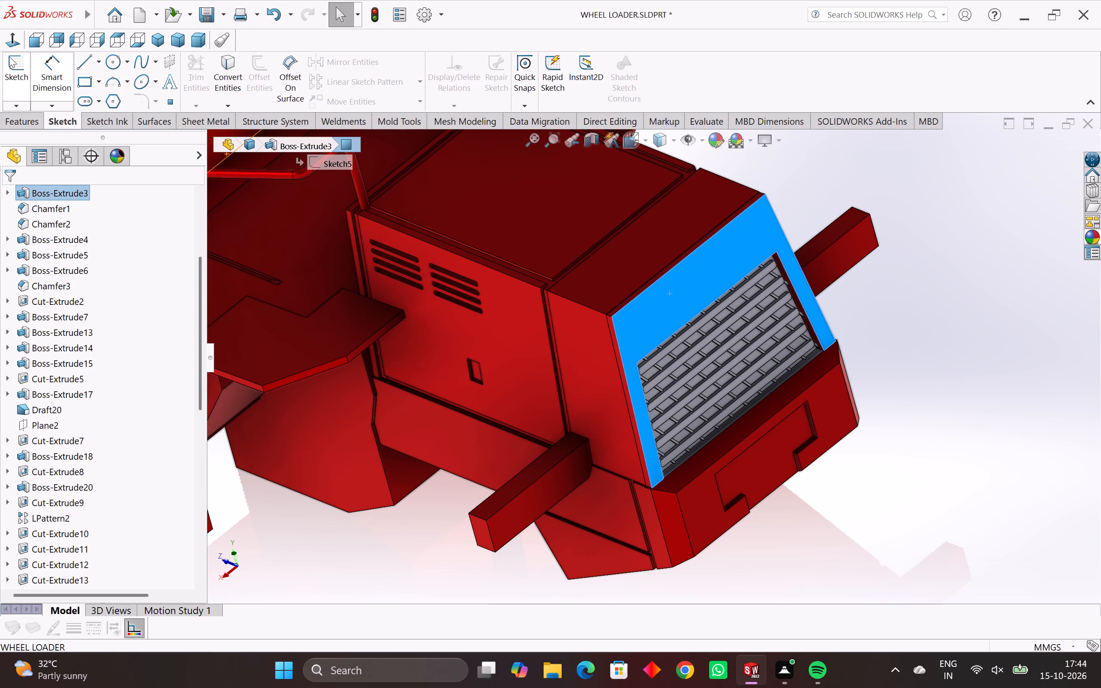
left_click(9, 56)
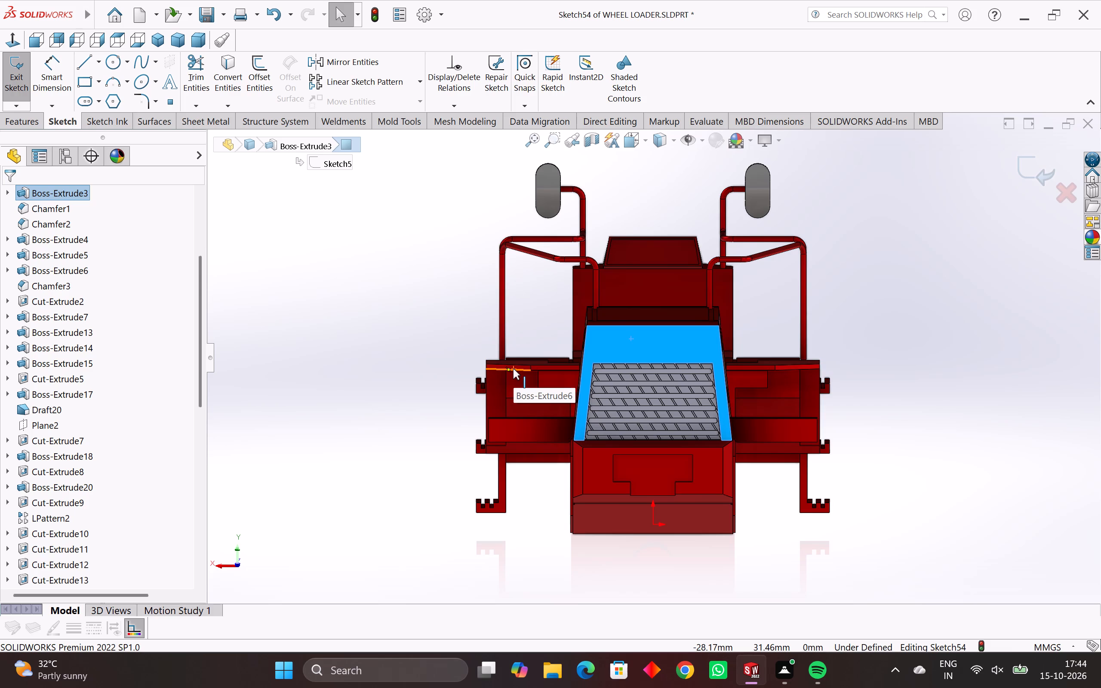
left_click(939, 346)
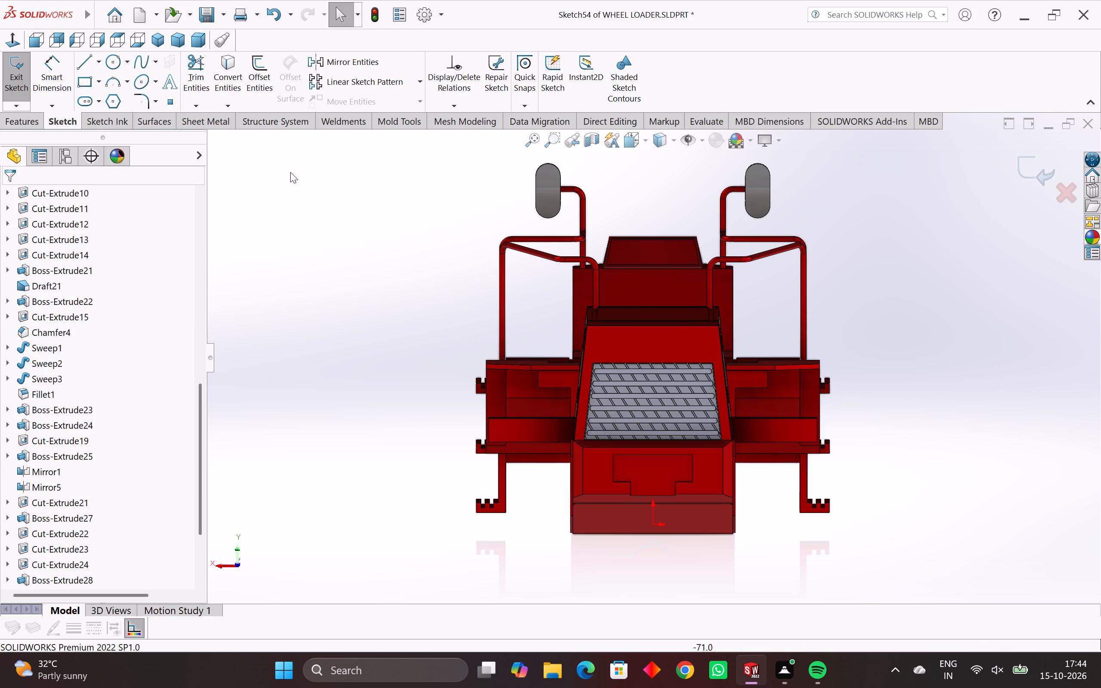
left_click(87, 62)
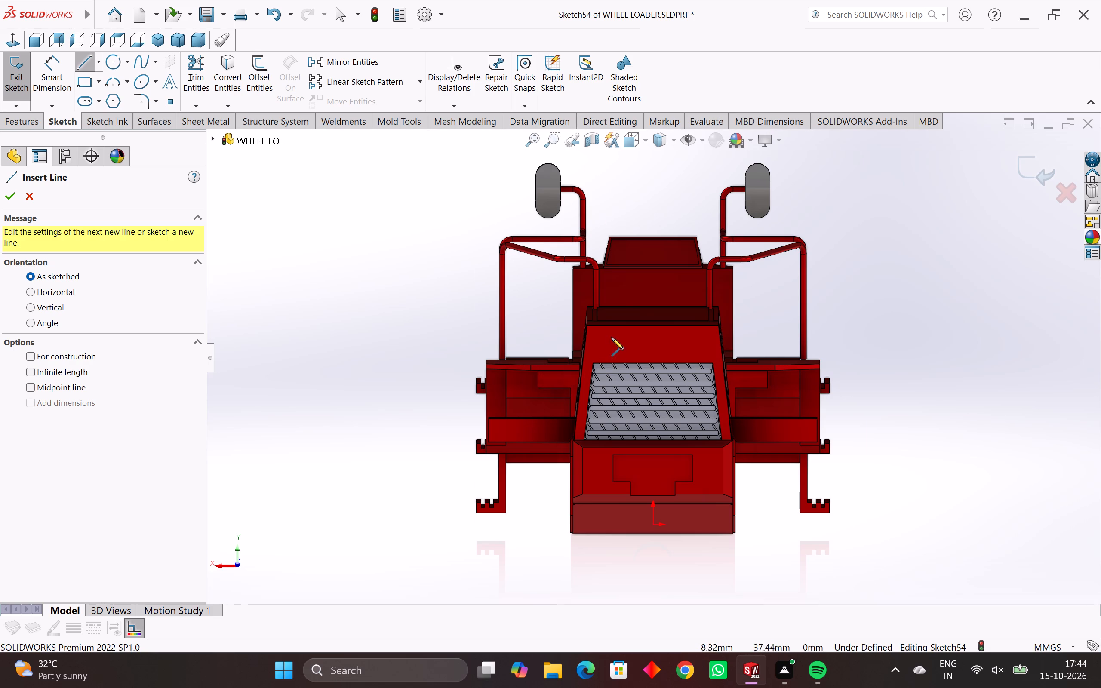
scroll(612, 338, "up", 1)
scroll(573, 336, "up", 3)
scroll(621, 341, "up", 4)
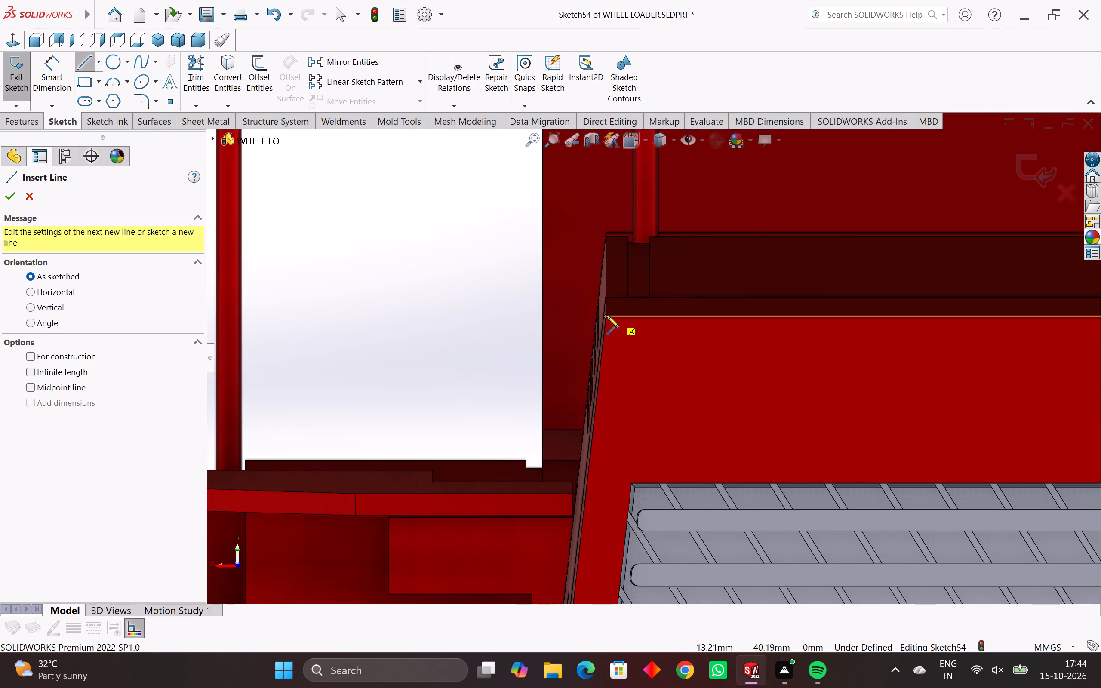
left_click(607, 316)
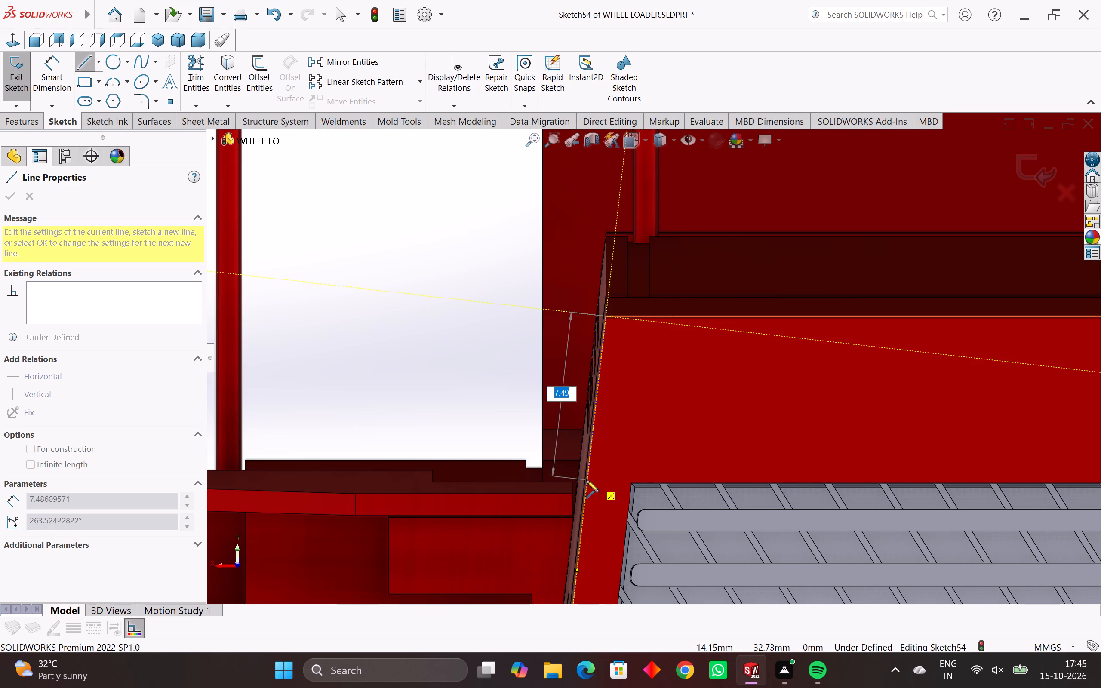
scroll(586, 480, "up", 10)
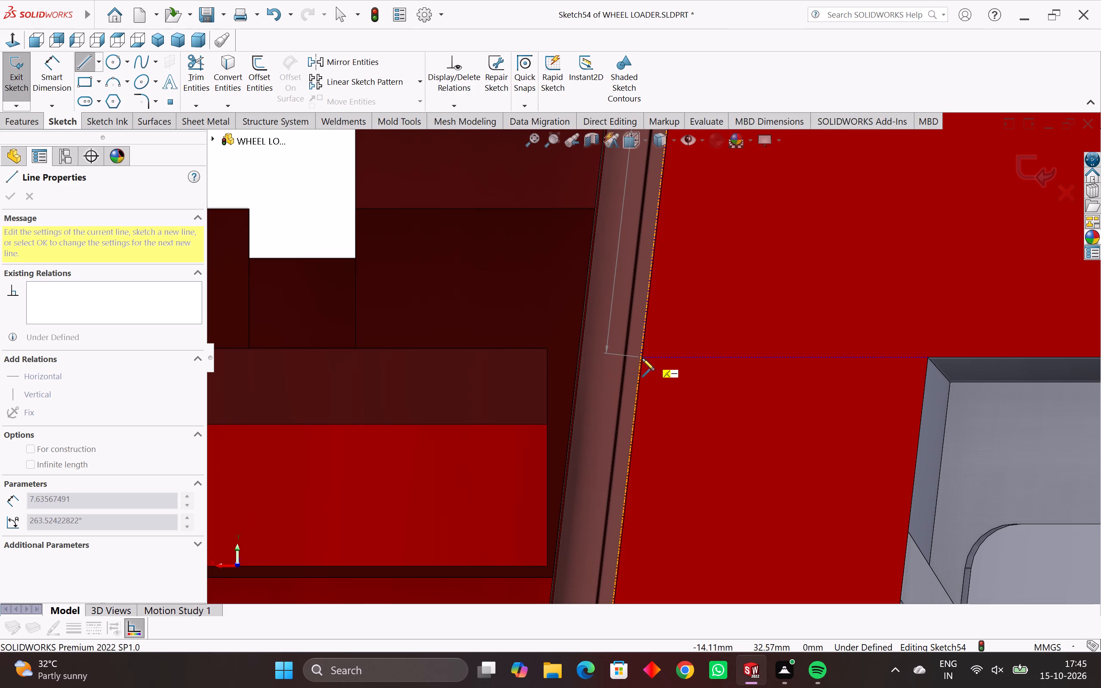
left_click(642, 358)
Continue the profile with a horizontal line about 28.2 mm long across the face to its opposite side edge, level with the grille's top.
scroll(892, 356, "down", 6)
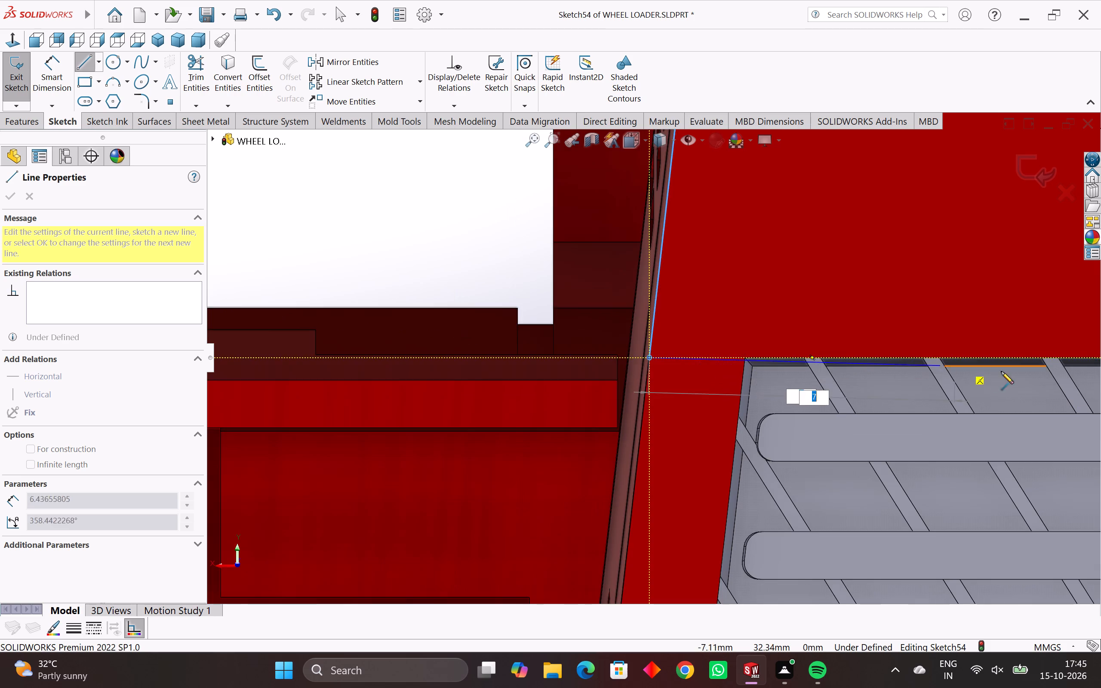
scroll(1024, 373, "down", 8)
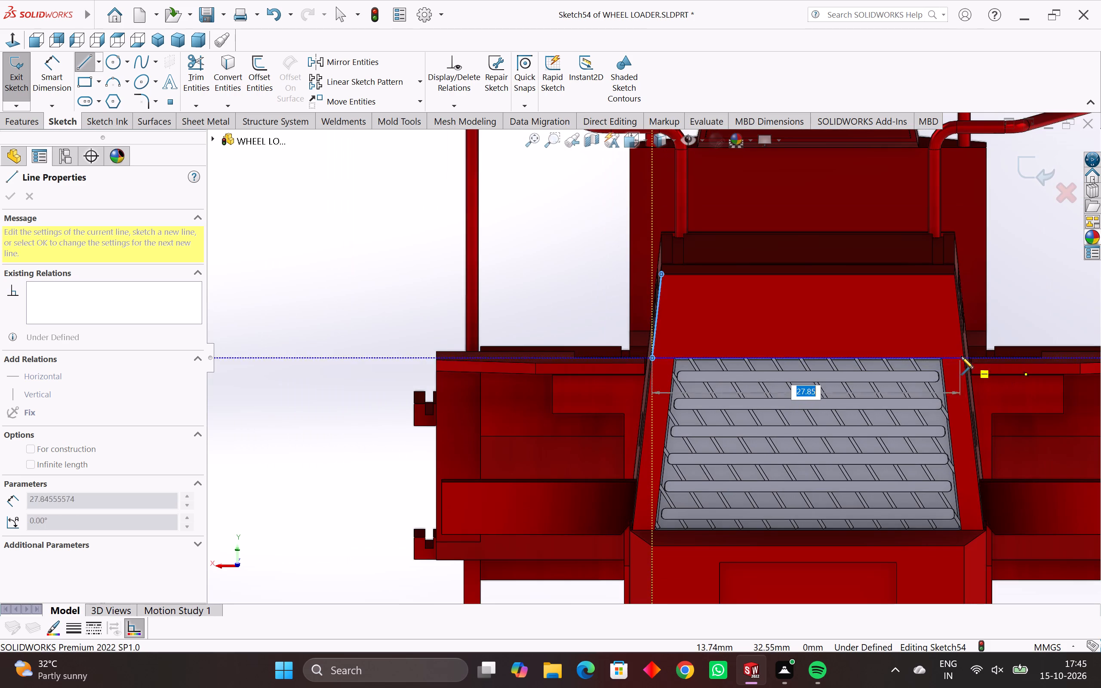
scroll(965, 357, "up", 5)
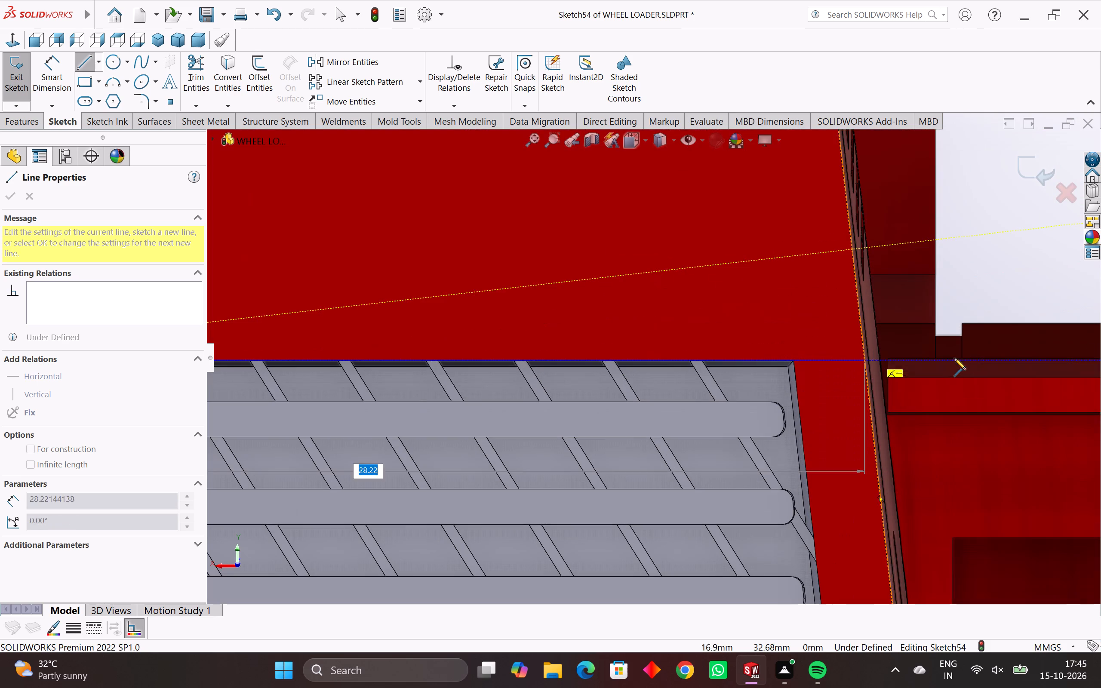
left_click(865, 359)
Continue the profile with a line about 7.5 mm long up the sloped face's opposite side edge to its upper corner.
scroll(861, 287, "down", 3)
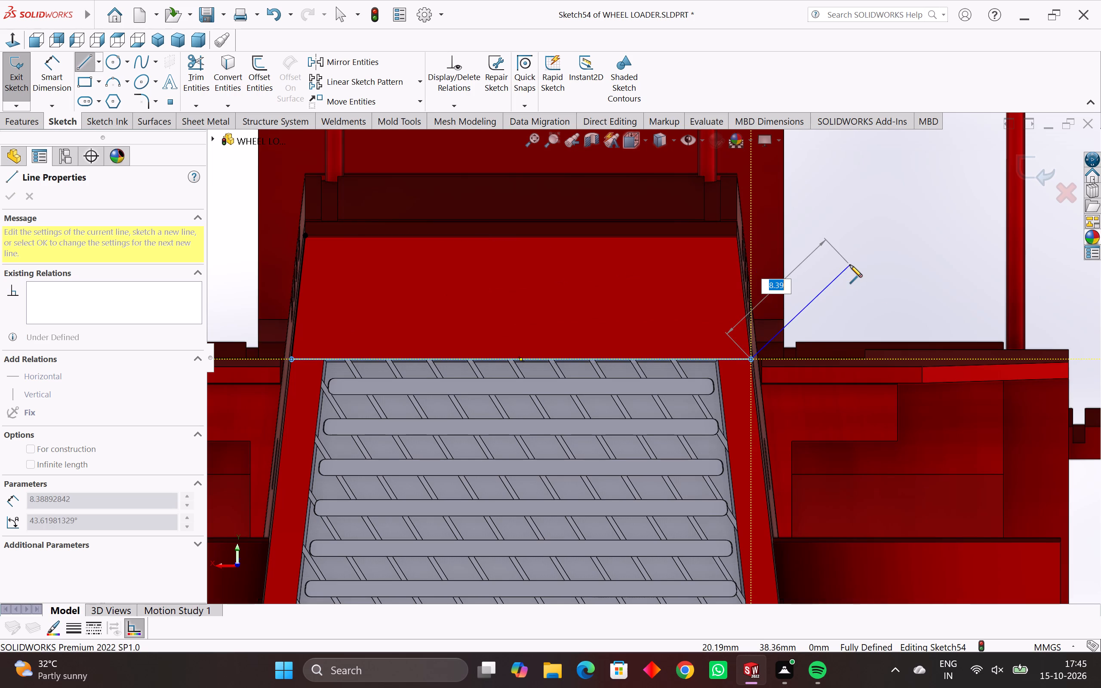
scroll(745, 252, "up", 2)
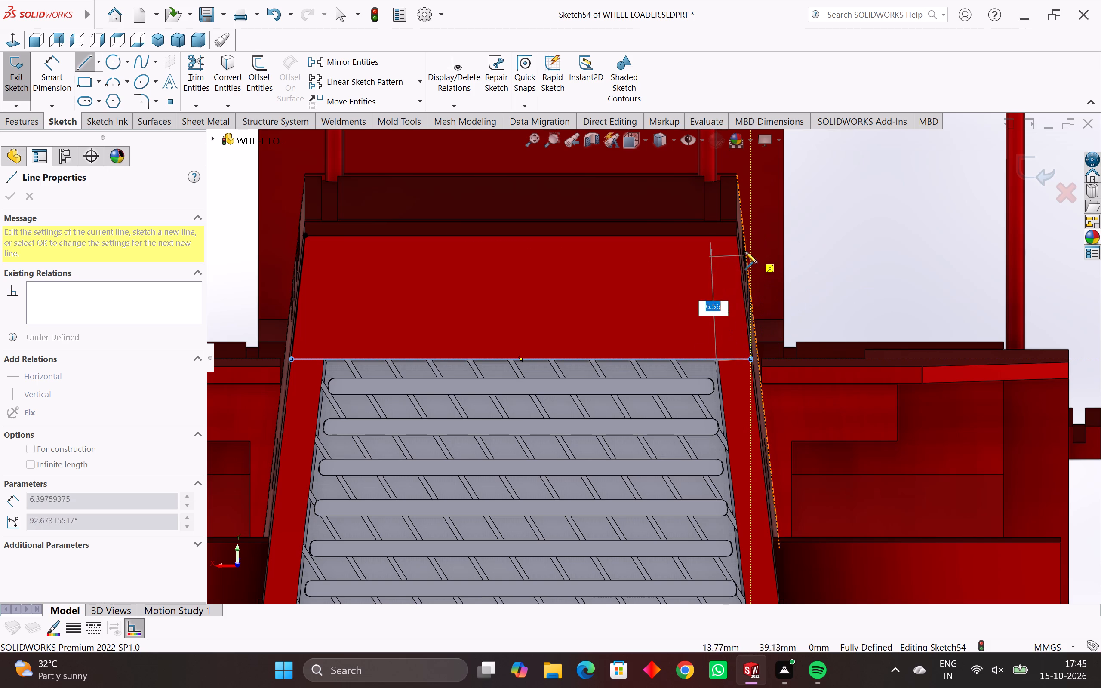
scroll(745, 251, "up", 3)
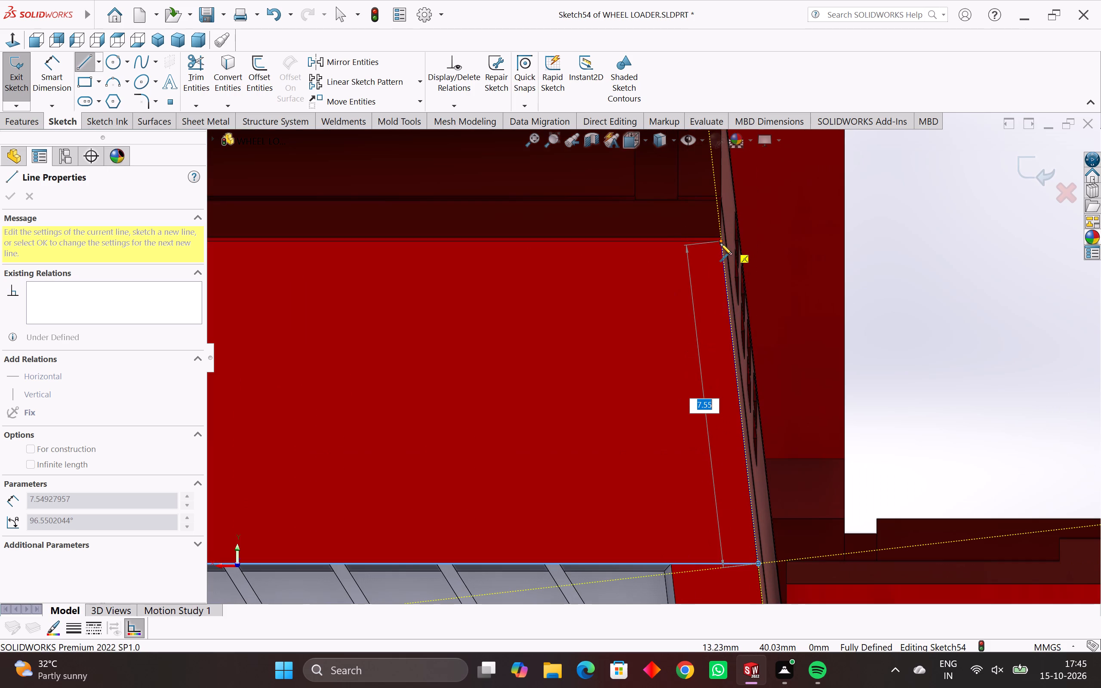
left_click(720, 241)
Continue the profile with a horizontal line about 26.5 mm long across the face's top edge to the first side line.
scroll(581, 266, "down", 2)
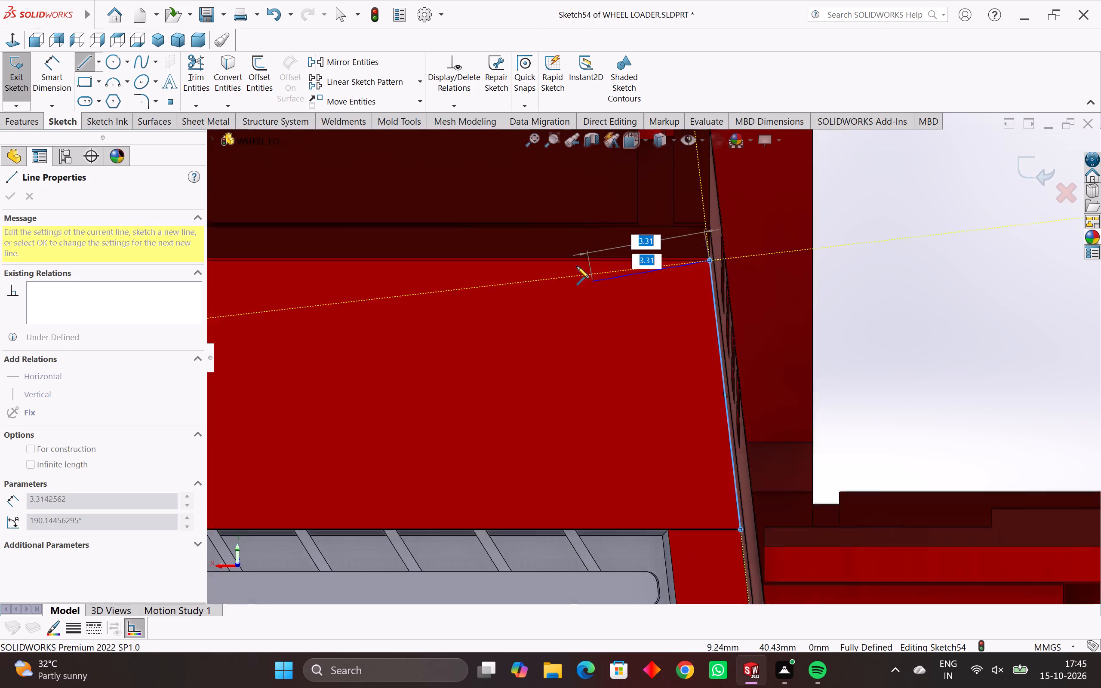
scroll(577, 266, "down", 2)
scroll(514, 269, "down", 4)
scroll(496, 333, "up", 4)
scroll(533, 369, "up", 4)
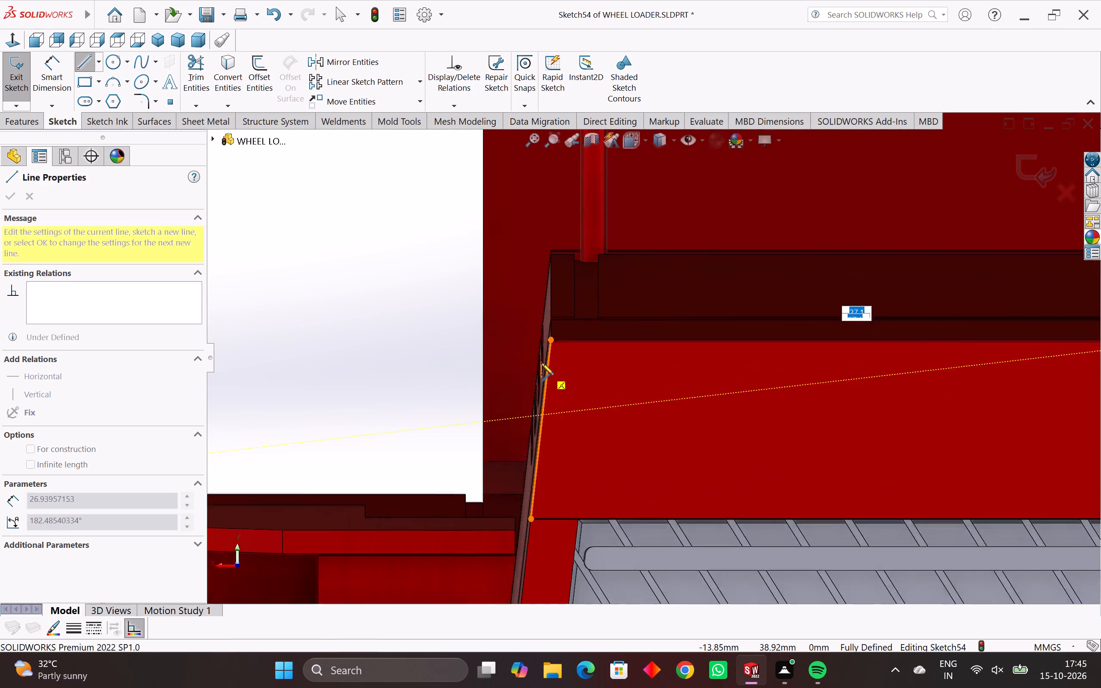
scroll(545, 356, "up", 5)
scroll(593, 326, "up", 2)
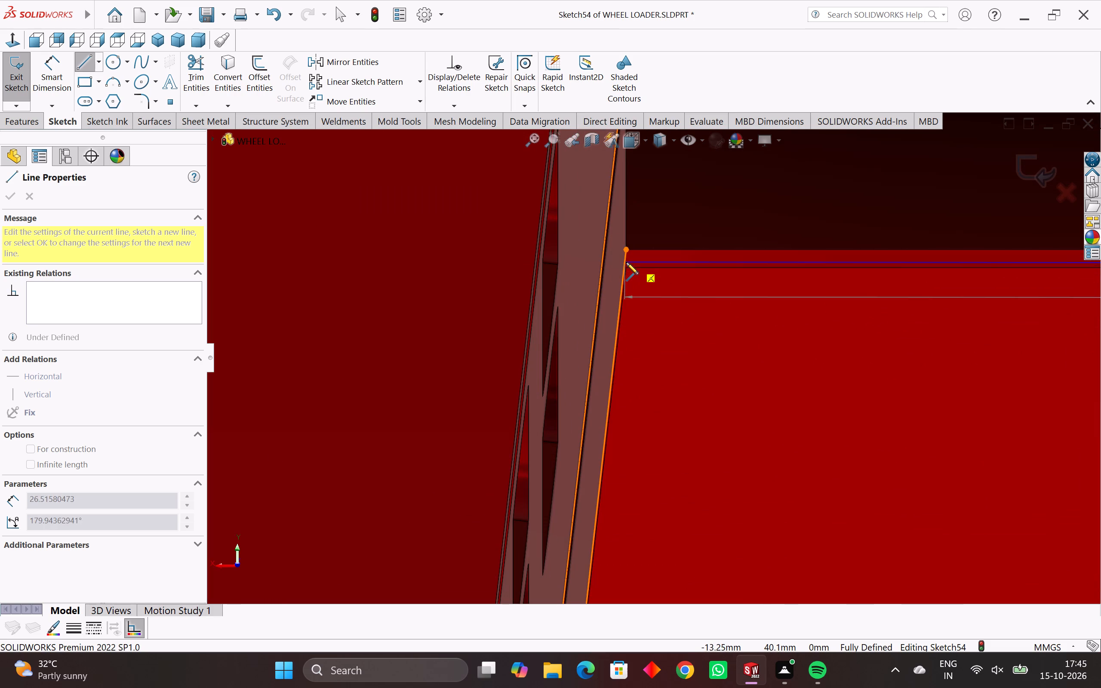
scroll(657, 285, "down", 3)
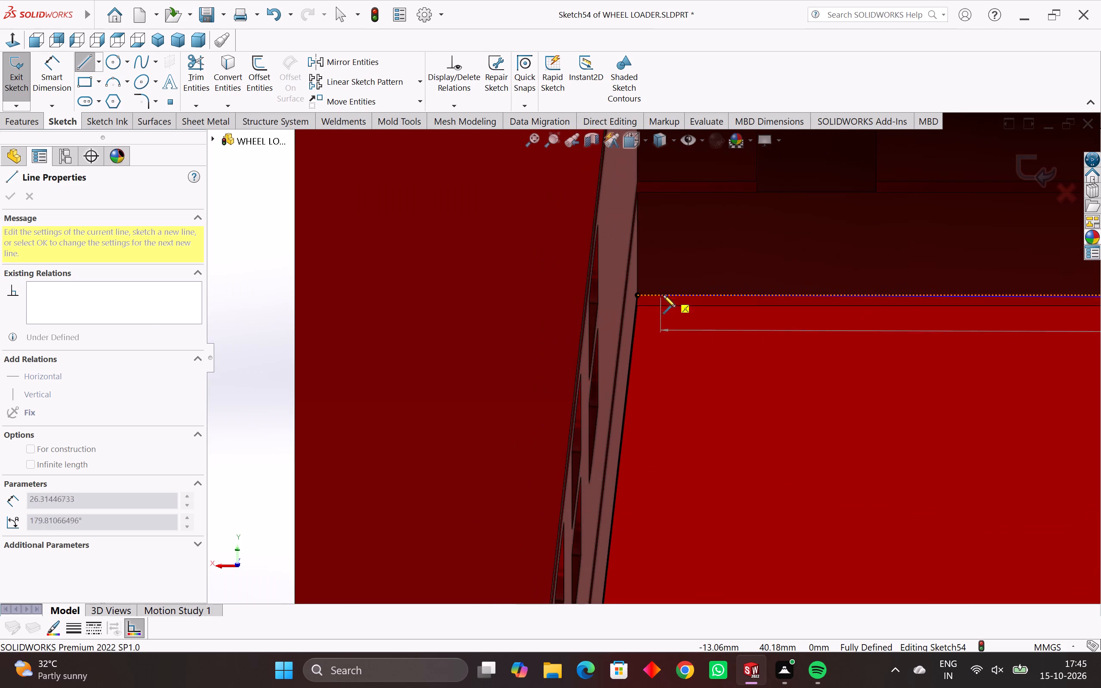
scroll(666, 299, "down", 3)
scroll(763, 347, "down", 3)
middle_click_drag(870, 378, 864, 348)
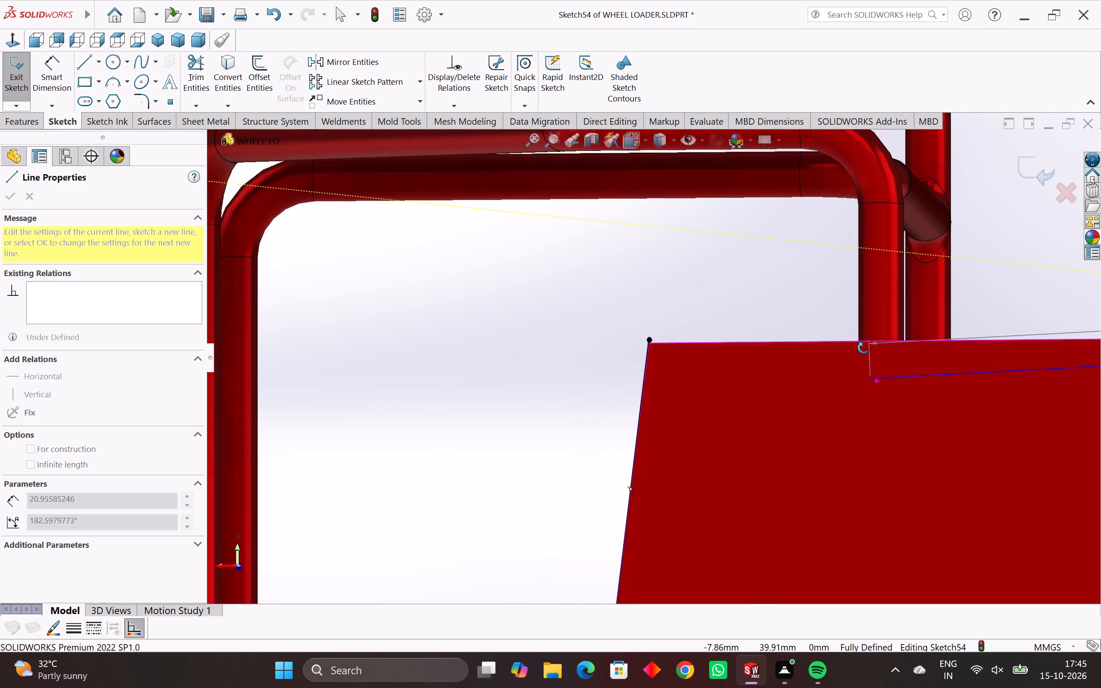
middle_click_drag(864, 348, 867, 359)
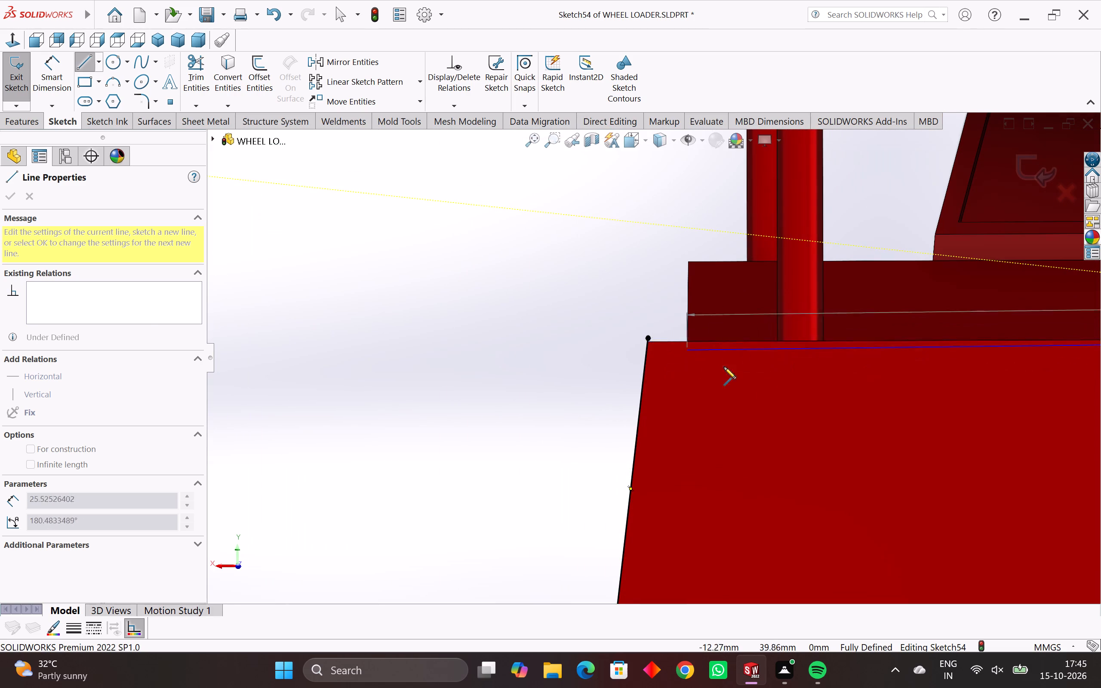
scroll(768, 391, "down", 5)
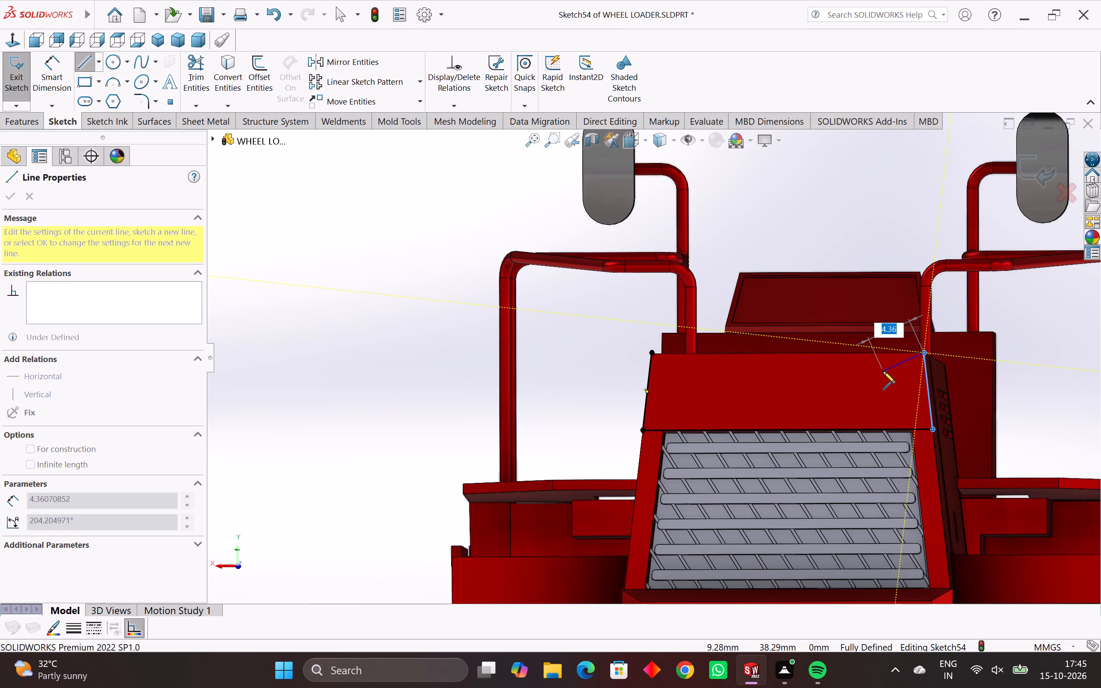
scroll(928, 374, "up", 4)
scroll(884, 354, "up", 4)
scroll(774, 308, "up", 3)
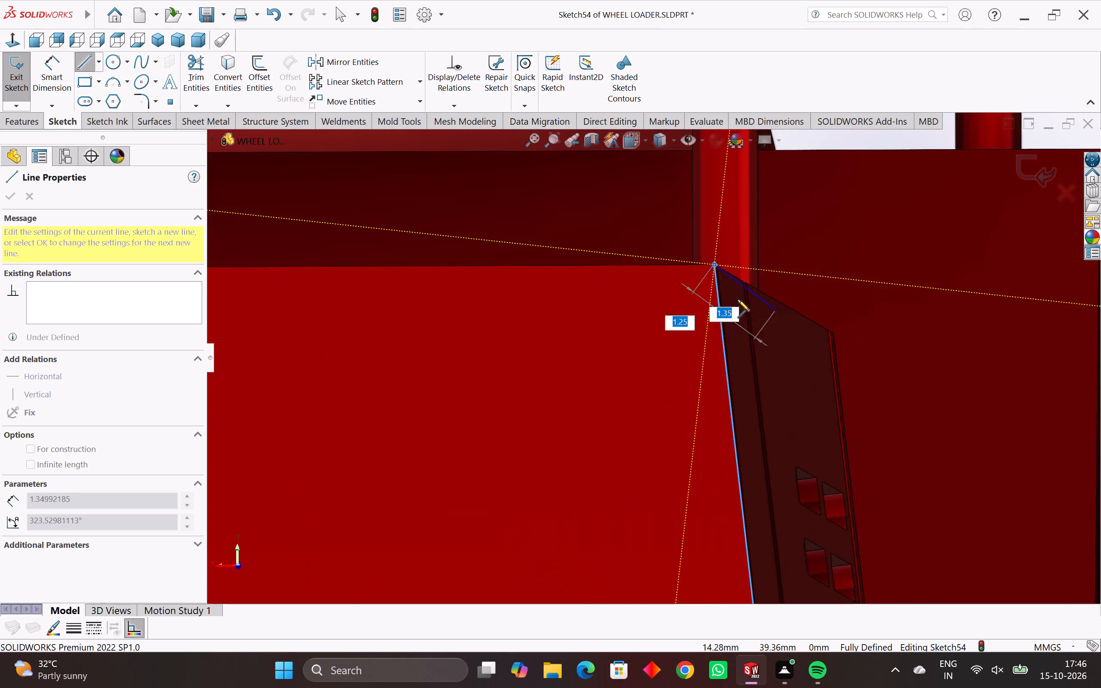
middle_click_drag(607, 248, 612, 283)
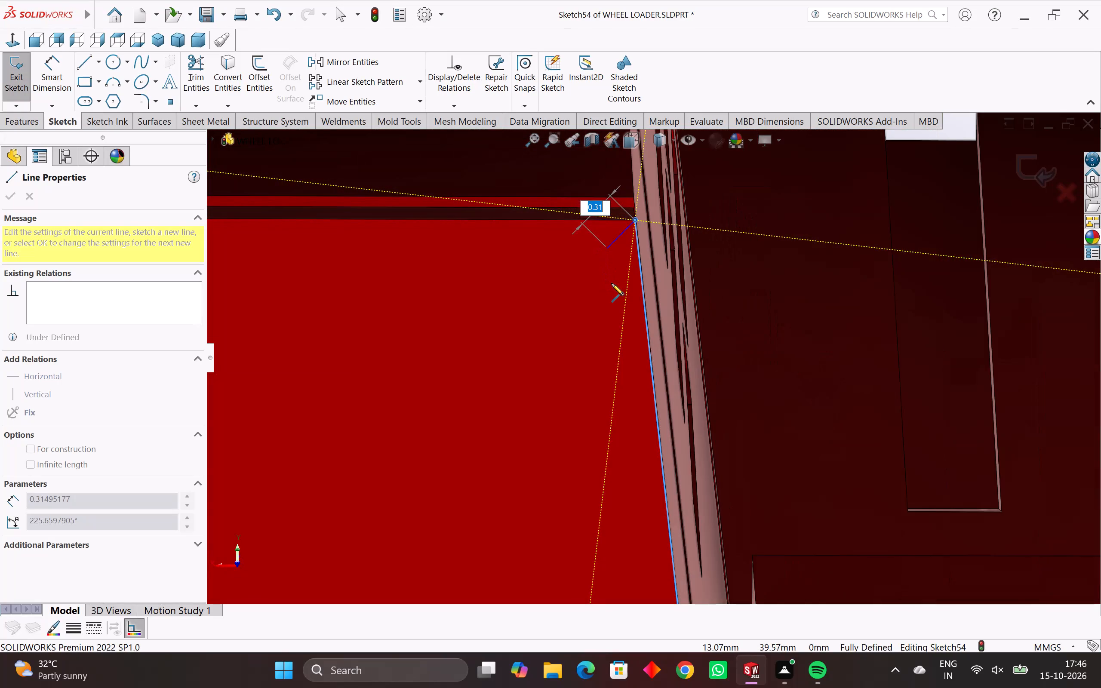
scroll(616, 271, "up", 2)
scroll(641, 193, "up", 1)
scroll(622, 225, "down", 3)
scroll(482, 276, "down", 7)
scroll(447, 304, "down", 4)
scroll(358, 353, "up", 2)
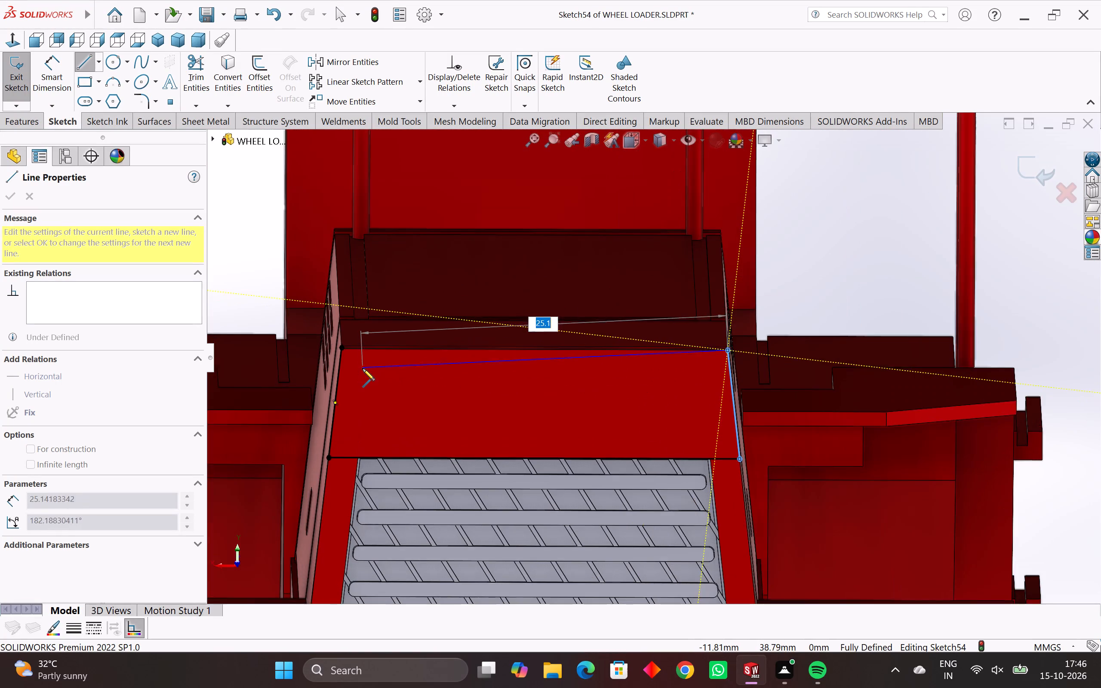
scroll(348, 357, "up", 4)
scroll(398, 345, "up", 3)
scroll(447, 344, "up", 3)
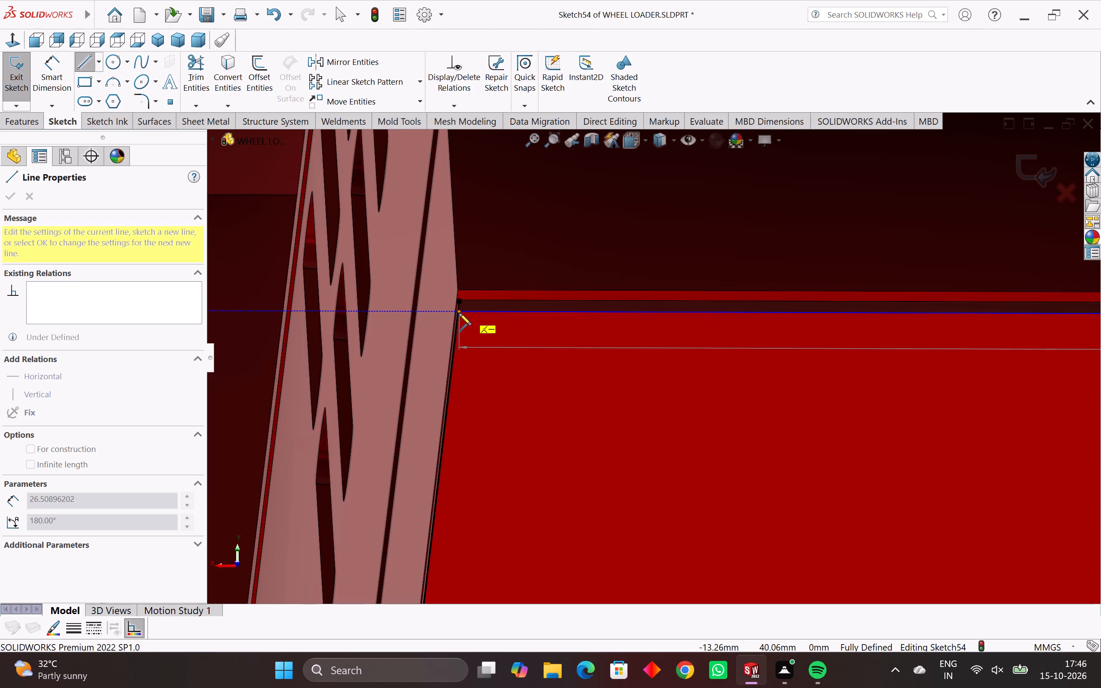
left_click_drag(458, 313, 451, 315)
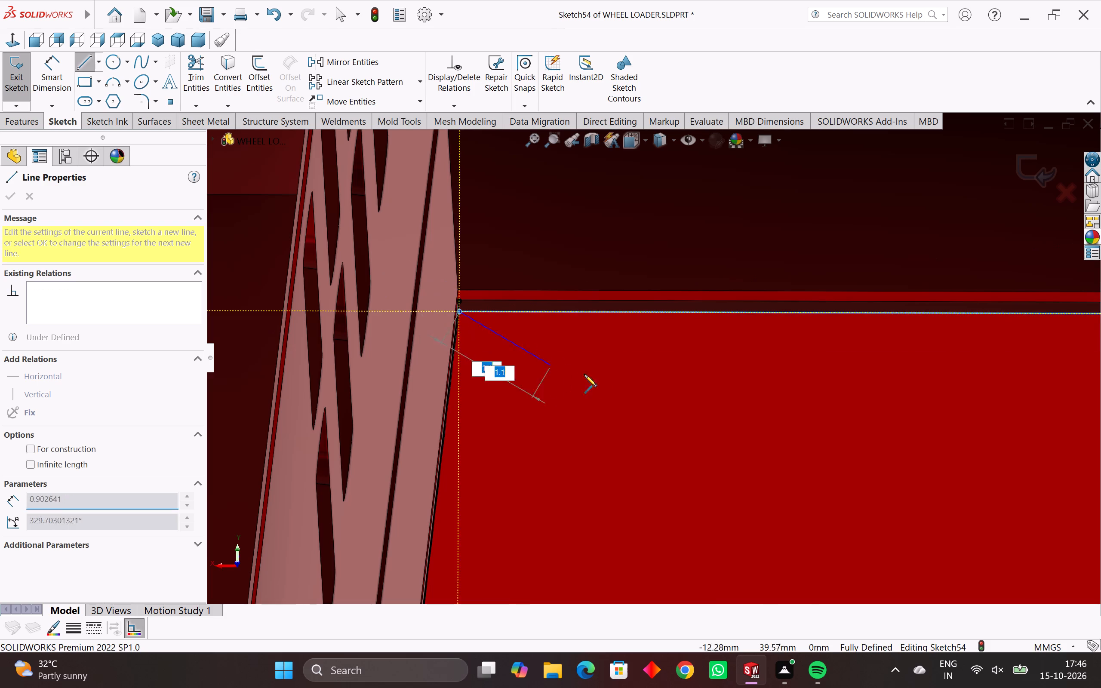
Trim the first side line where it extends past the profile's top line at the upper corner.
scroll(617, 385, "down", 4)
scroll(844, 415, "down", 4)
scroll(1036, 390, "down", 4)
scroll(973, 369, "up", 4)
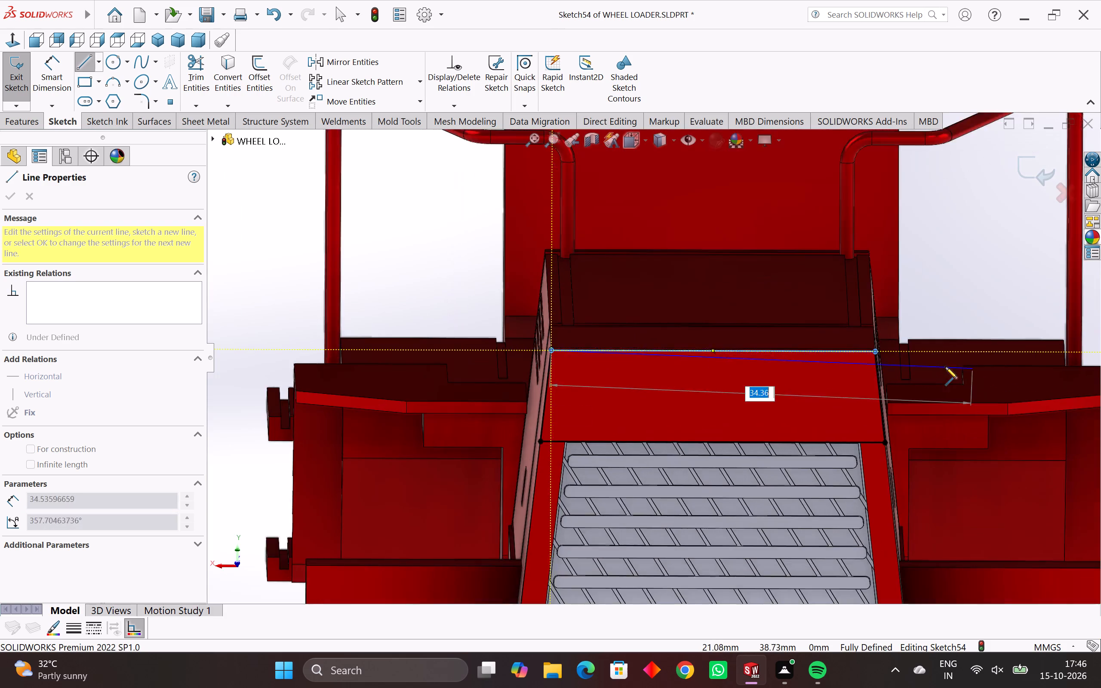
scroll(835, 362, "up", 4)
scroll(619, 301, "up", 4)
middle_click_drag(438, 294, 451, 288)
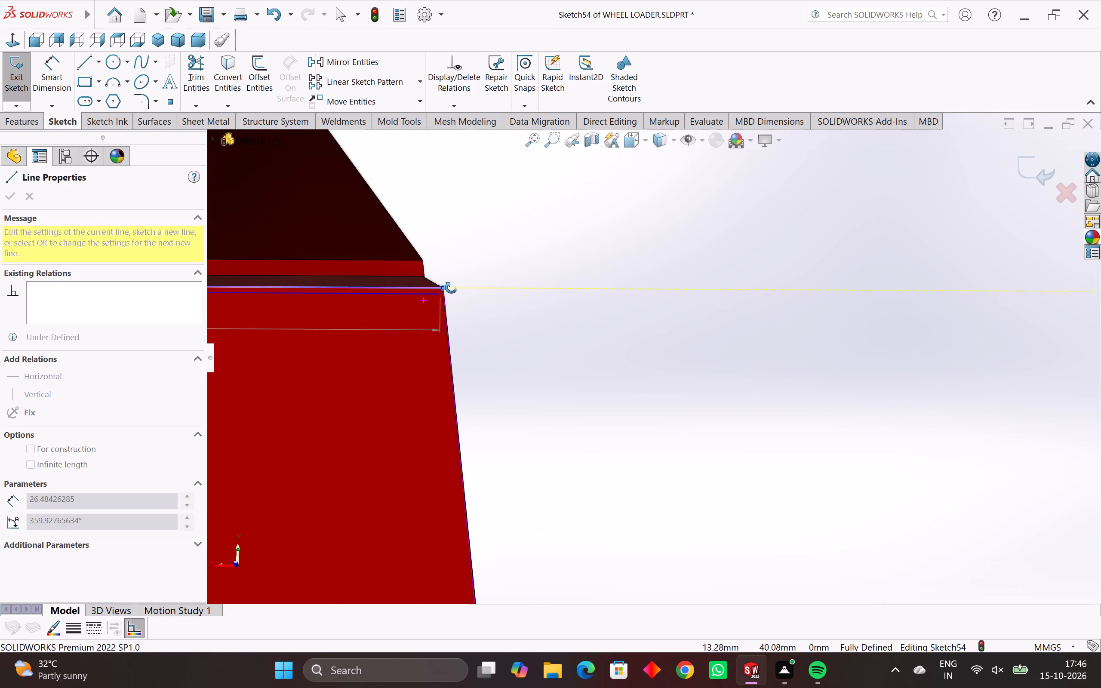
middle_click_drag(451, 288, 452, 287)
scroll(362, 334, "down", 13)
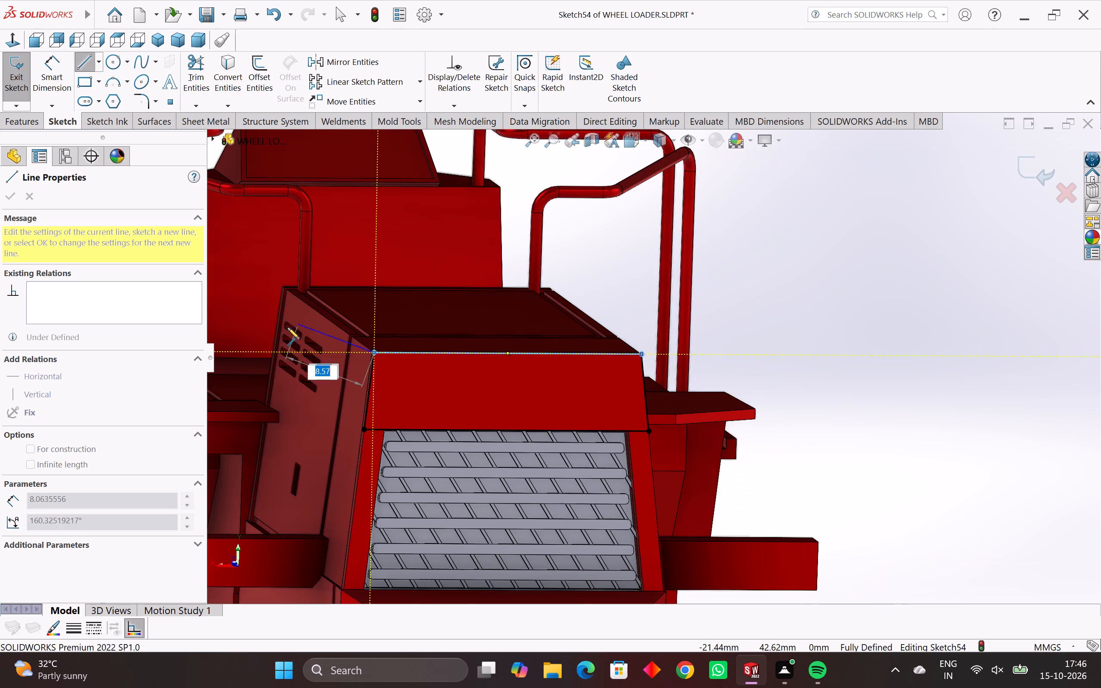
scroll(367, 350, "up", 9)
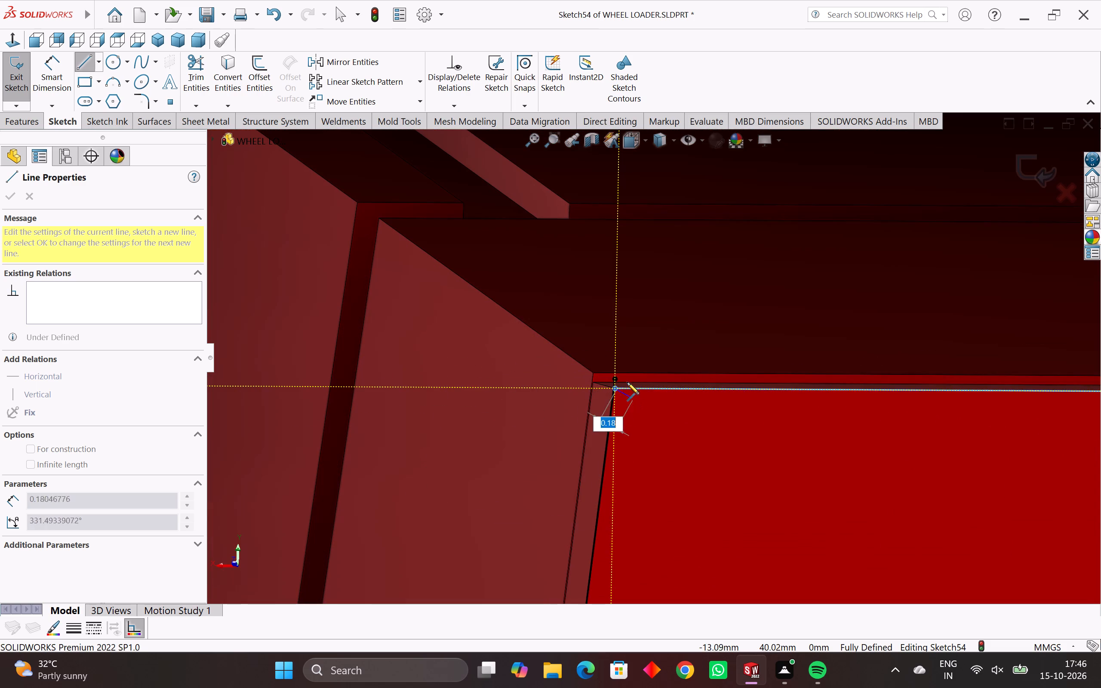
left_click(192, 68)
scroll(646, 370, "up", 3)
scroll(581, 350, "up", 4)
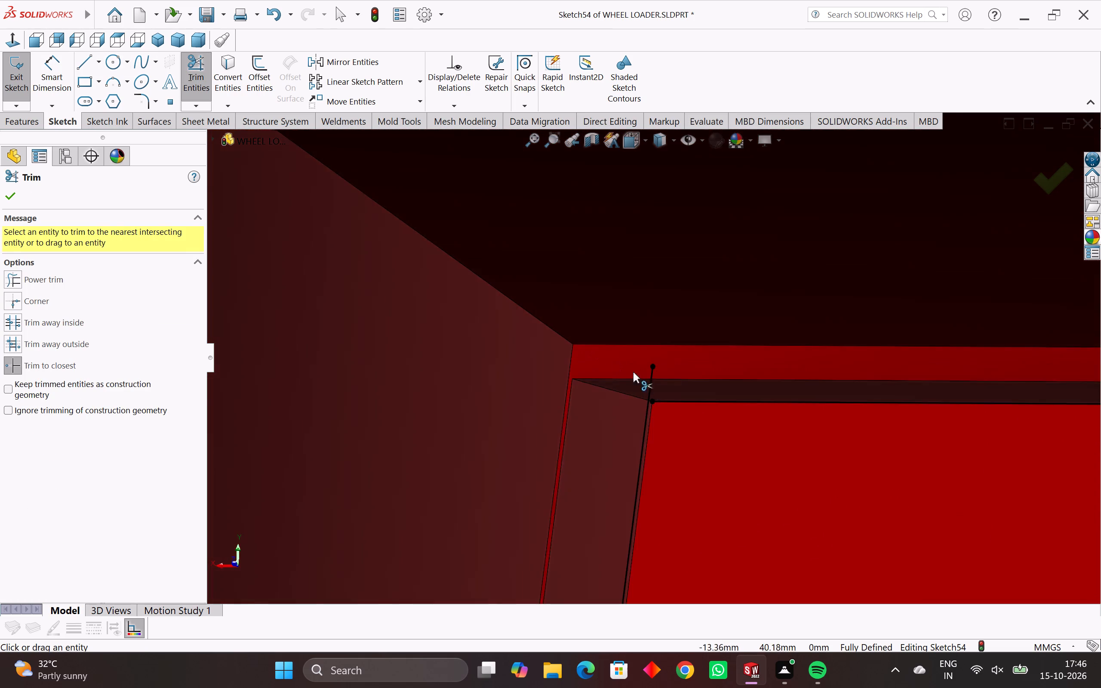
scroll(657, 390, "up", 9)
scroll(641, 400, "down", 15)
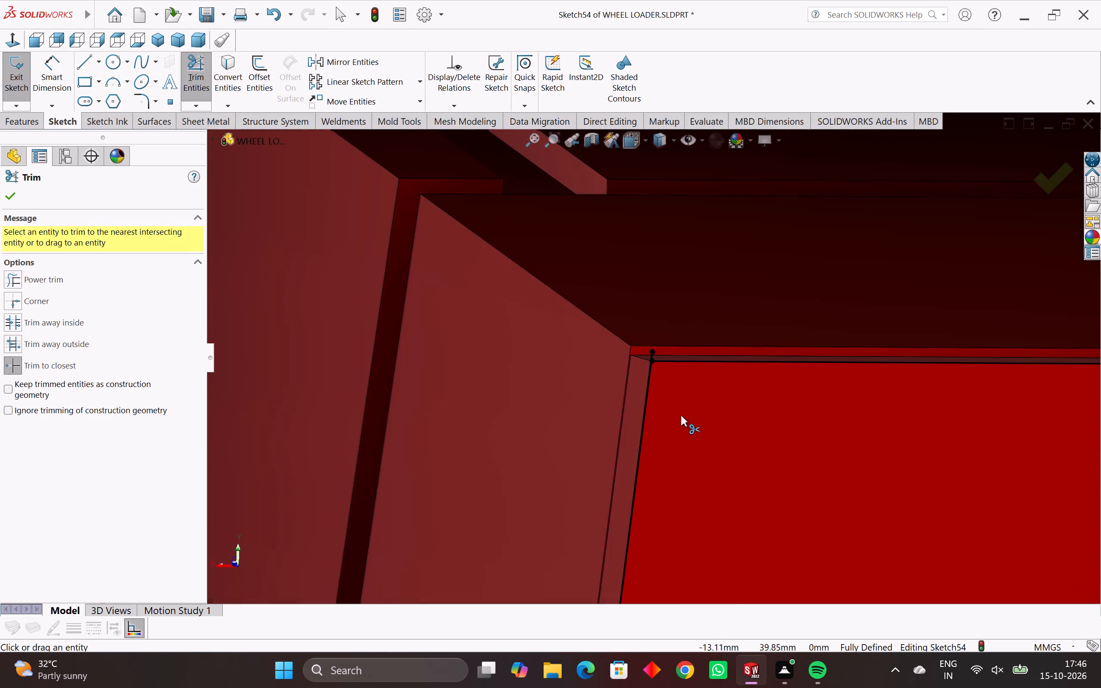
scroll(681, 415, "down", 9)
scroll(674, 433, "up", 5)
scroll(643, 375, "up", 4)
scroll(575, 336, "up", 3)
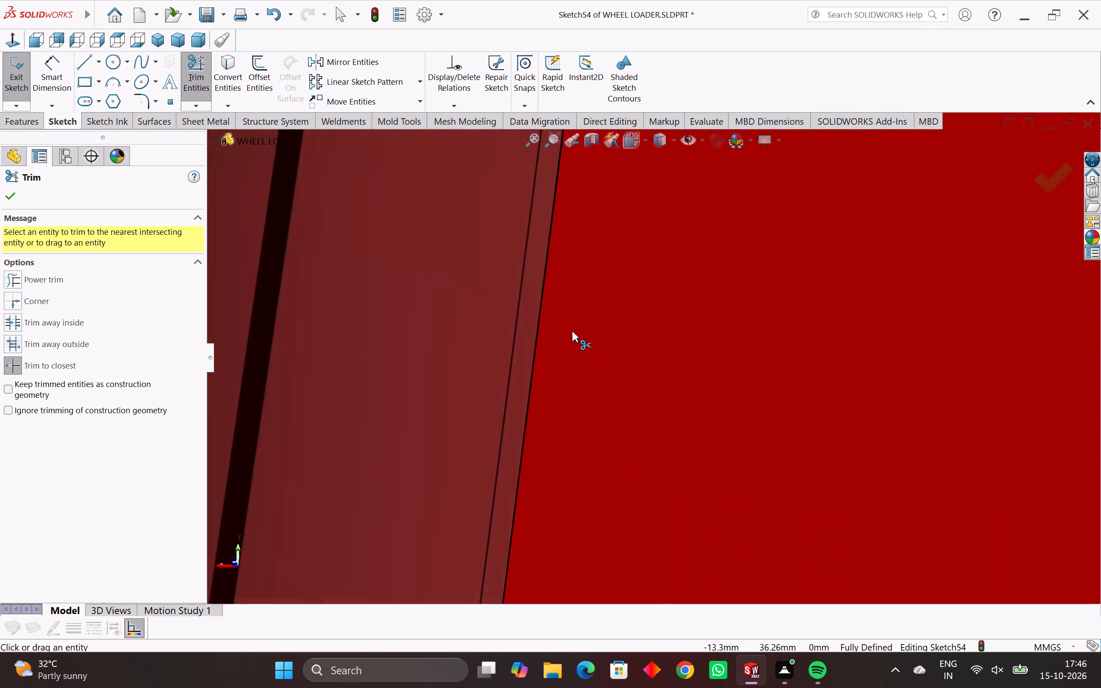
scroll(572, 331, "down", 5)
scroll(603, 244, "down", 6)
scroll(641, 283, "up", 4)
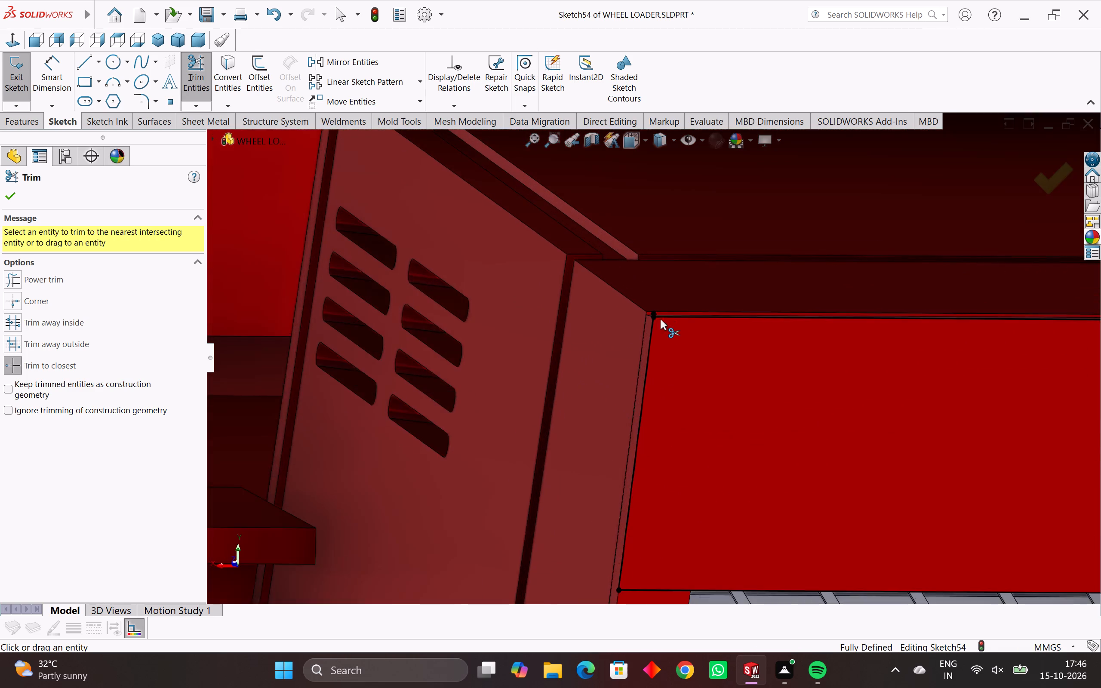
scroll(664, 324, "up", 9)
scroll(625, 323, "up", 3)
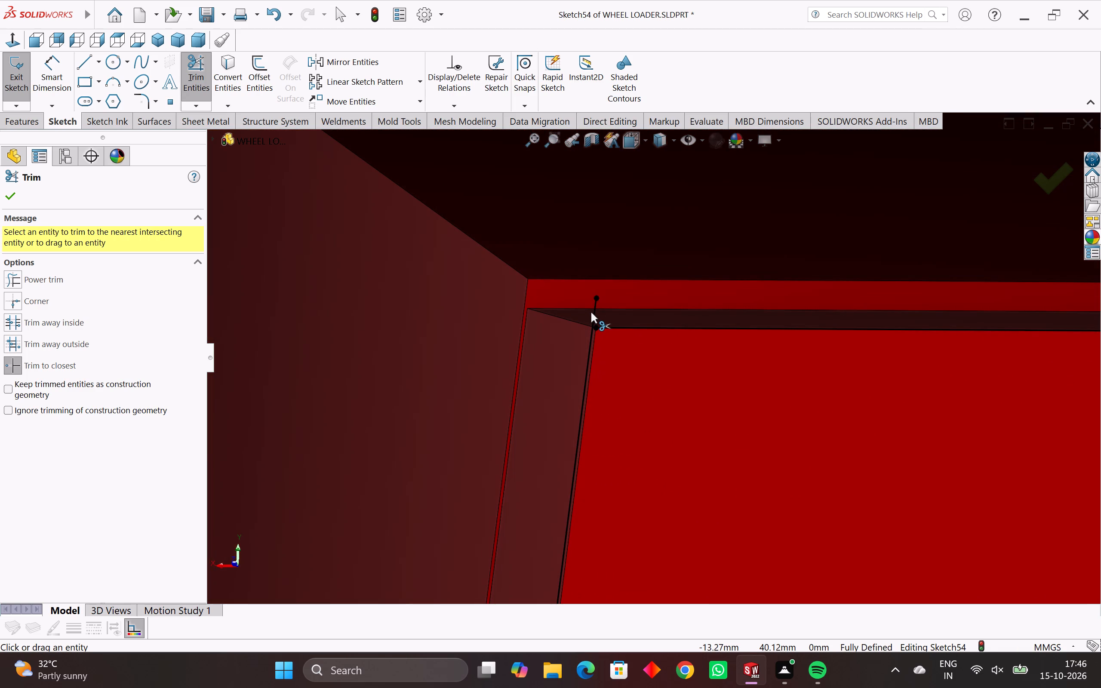
left_click(593, 312)
scroll(610, 349, "down", 4)
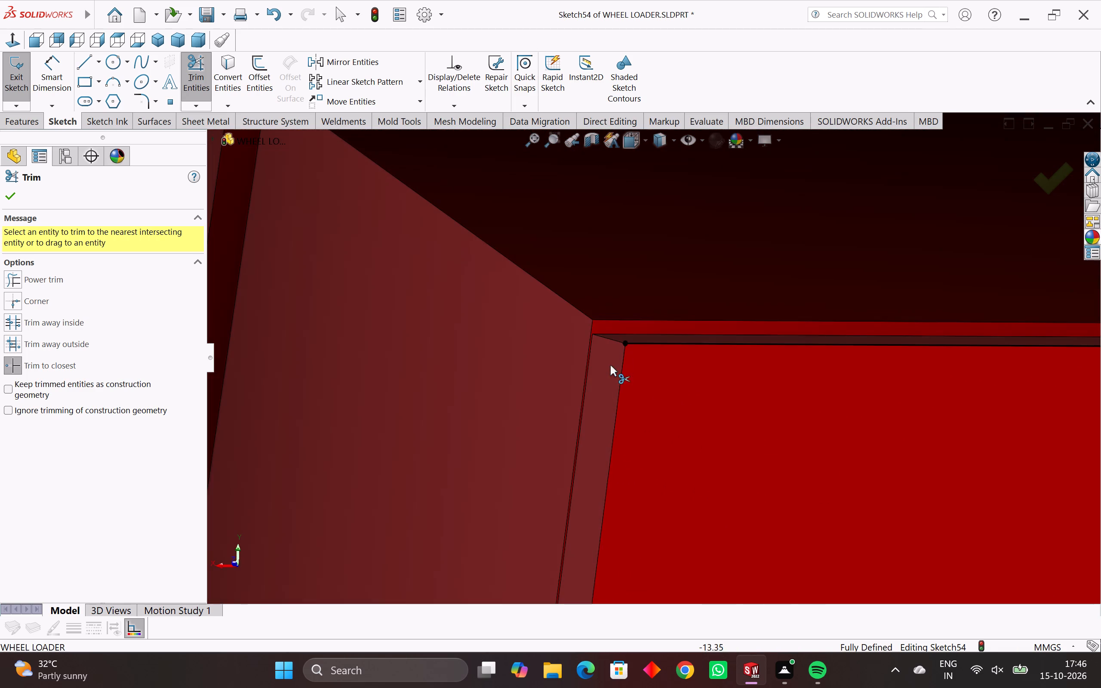
scroll(631, 396, "down", 5)
scroll(657, 457, "down", 6)
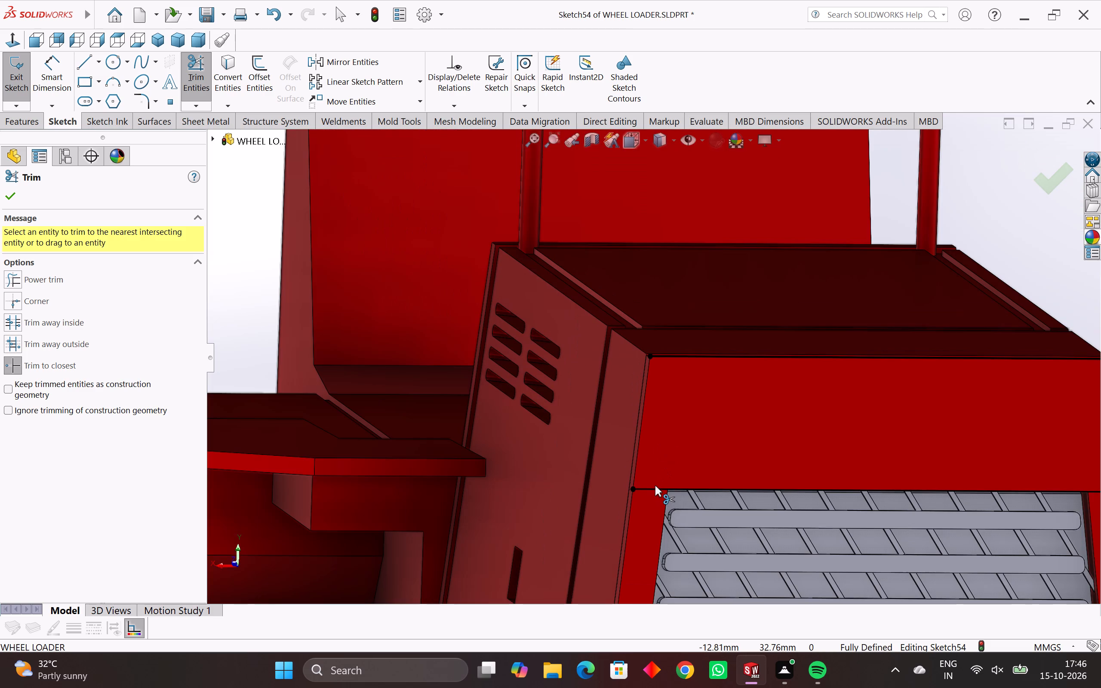
key("Escape")
key("Escape")
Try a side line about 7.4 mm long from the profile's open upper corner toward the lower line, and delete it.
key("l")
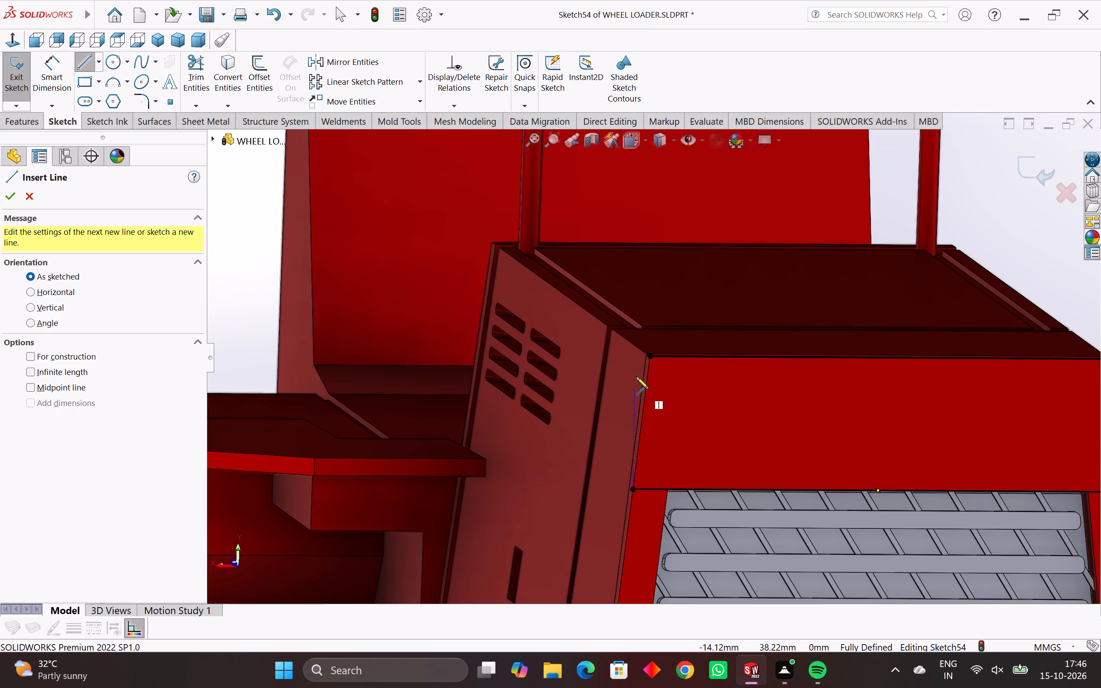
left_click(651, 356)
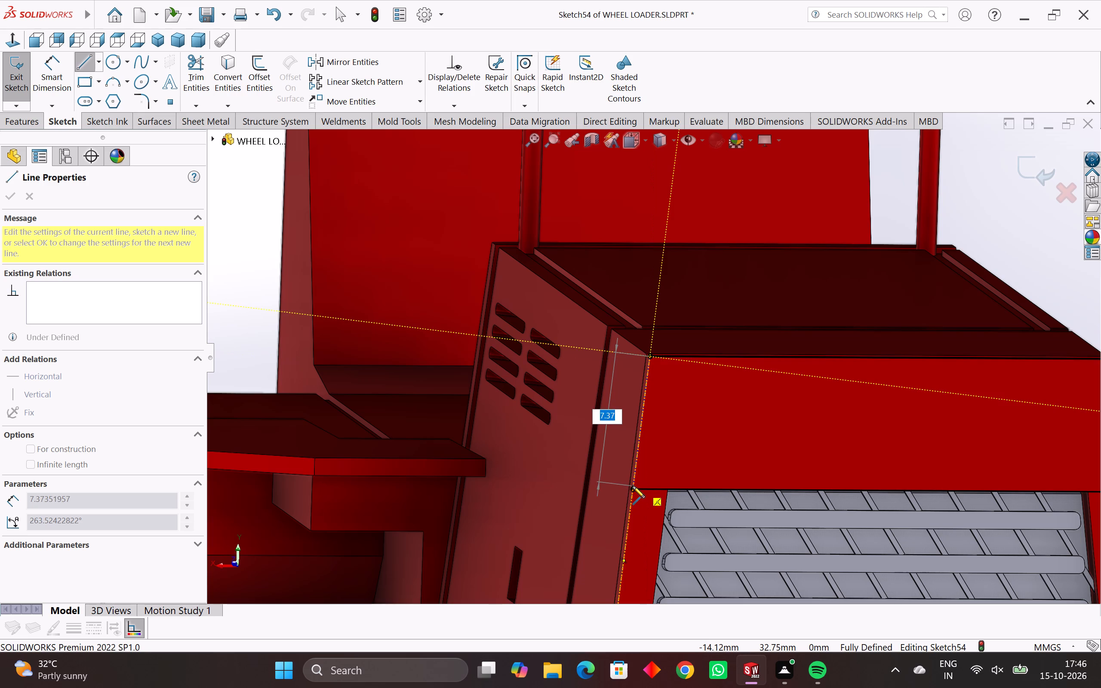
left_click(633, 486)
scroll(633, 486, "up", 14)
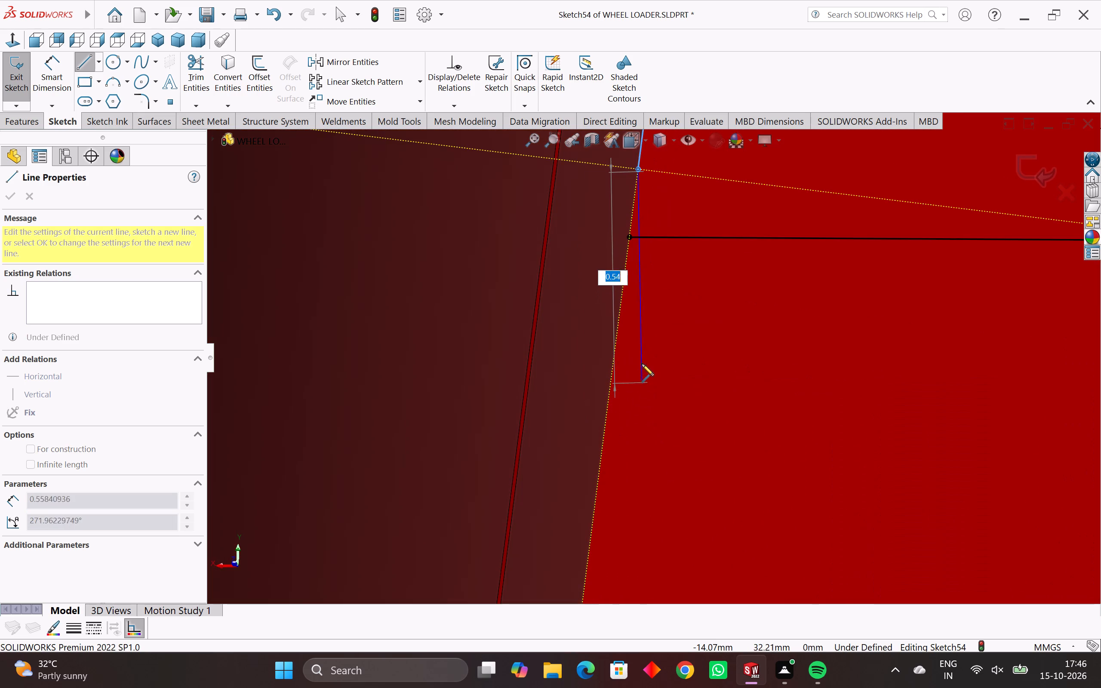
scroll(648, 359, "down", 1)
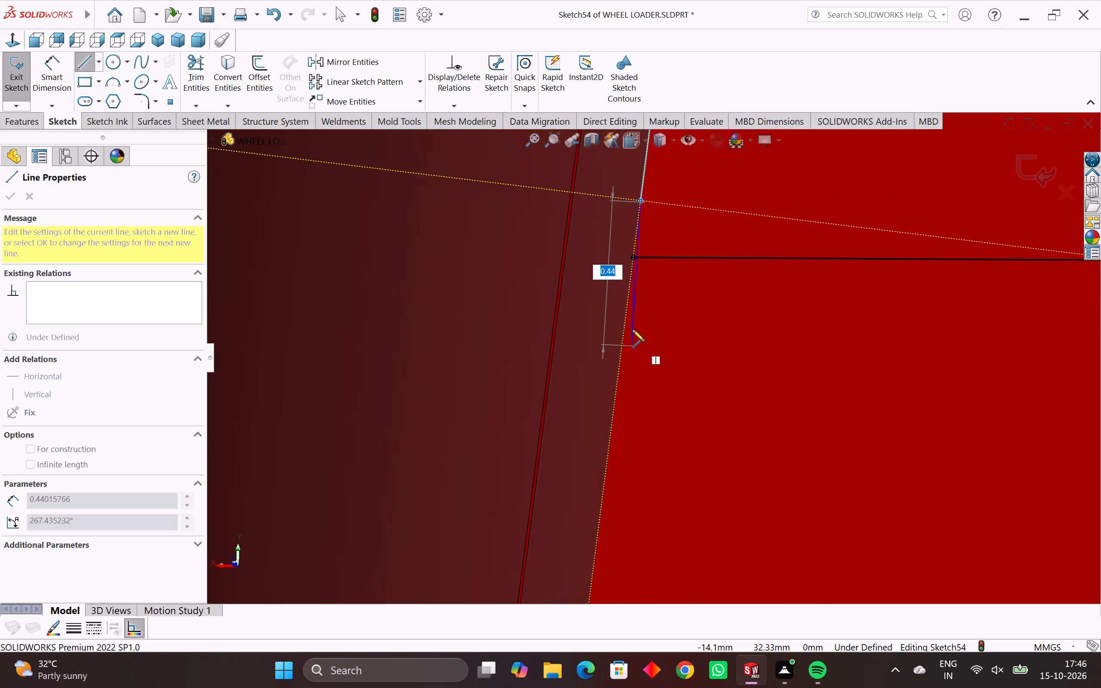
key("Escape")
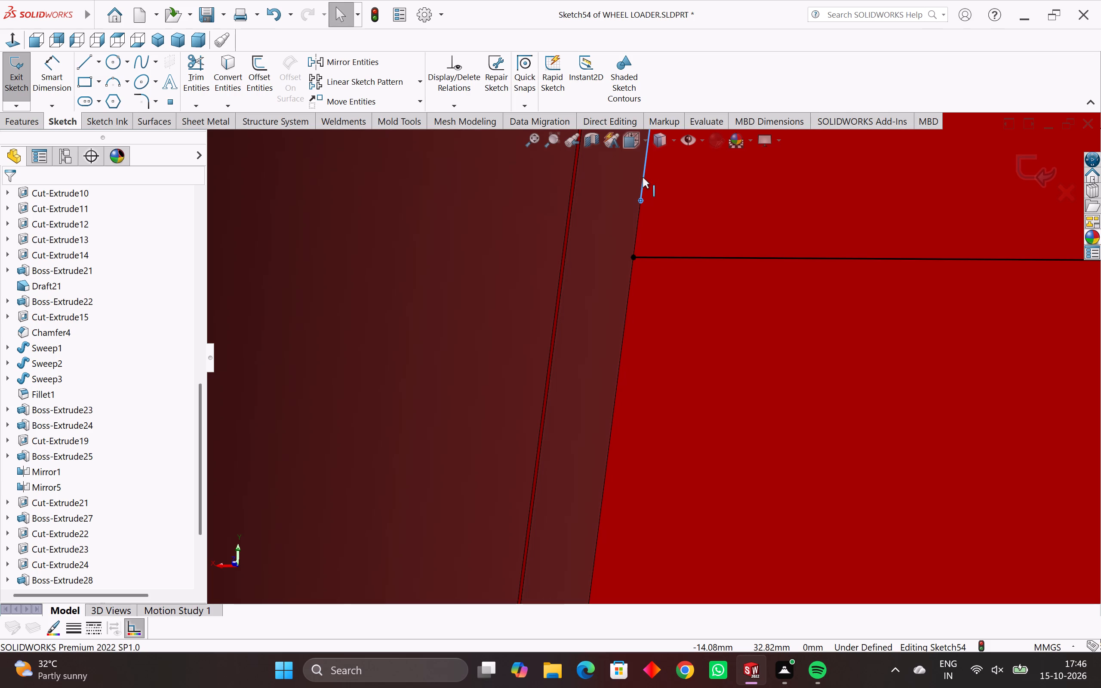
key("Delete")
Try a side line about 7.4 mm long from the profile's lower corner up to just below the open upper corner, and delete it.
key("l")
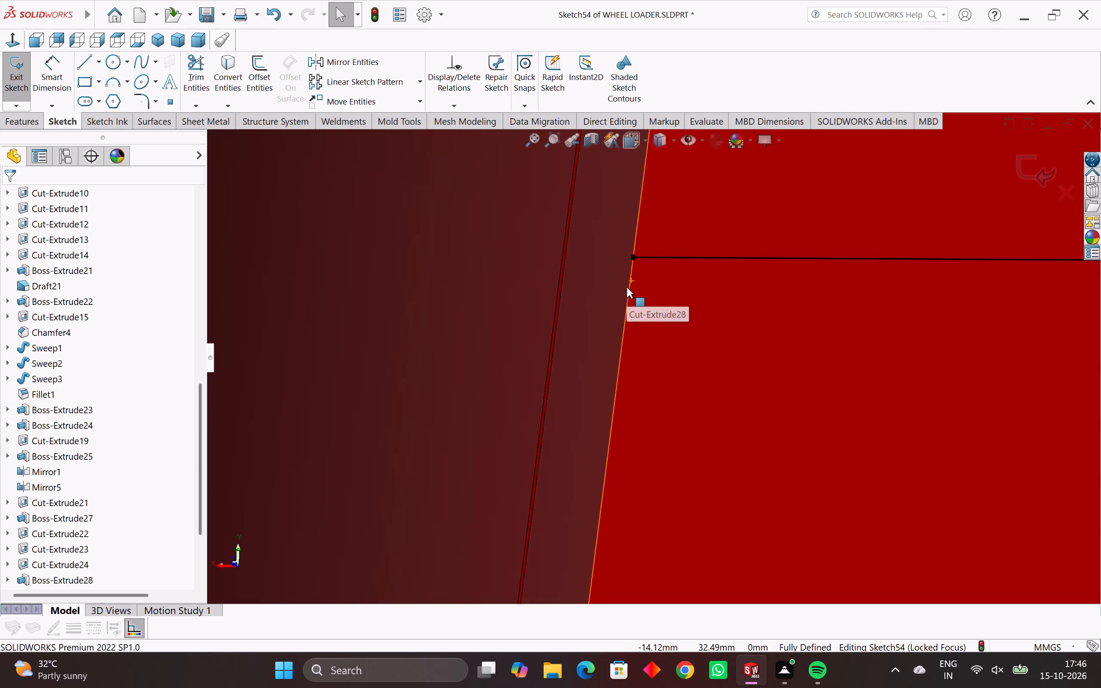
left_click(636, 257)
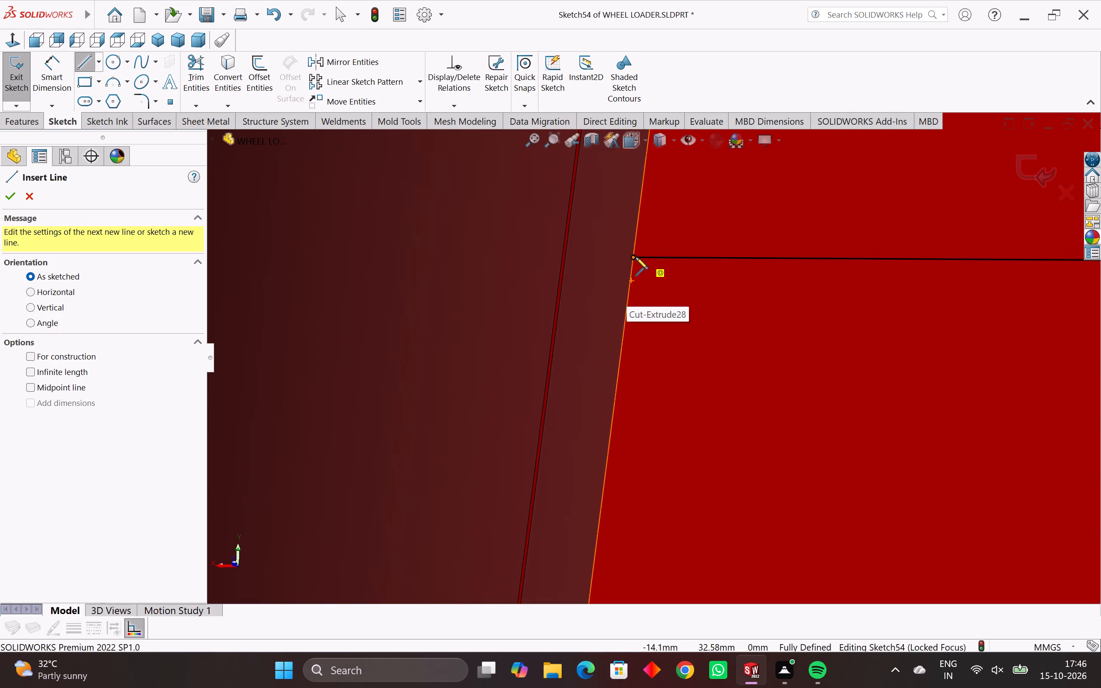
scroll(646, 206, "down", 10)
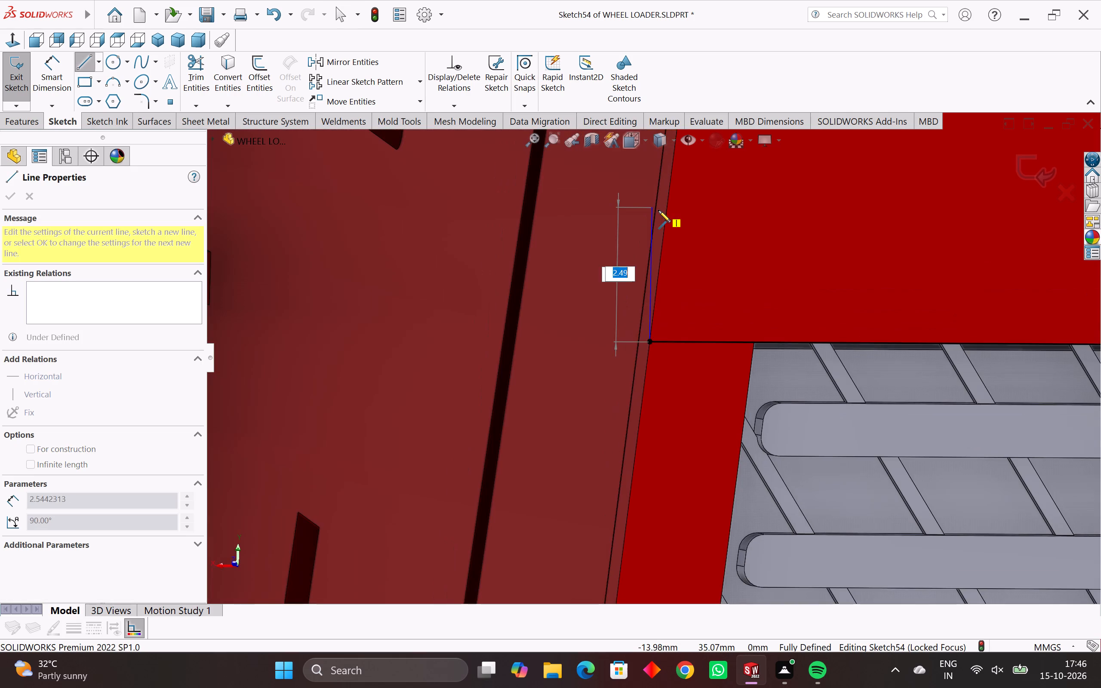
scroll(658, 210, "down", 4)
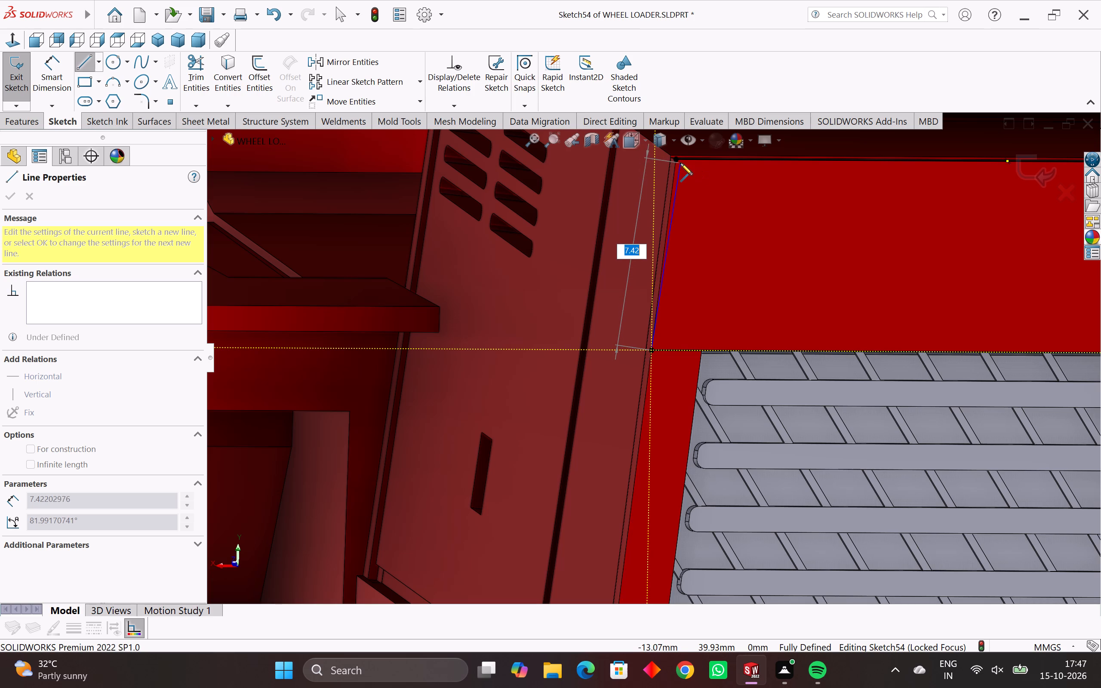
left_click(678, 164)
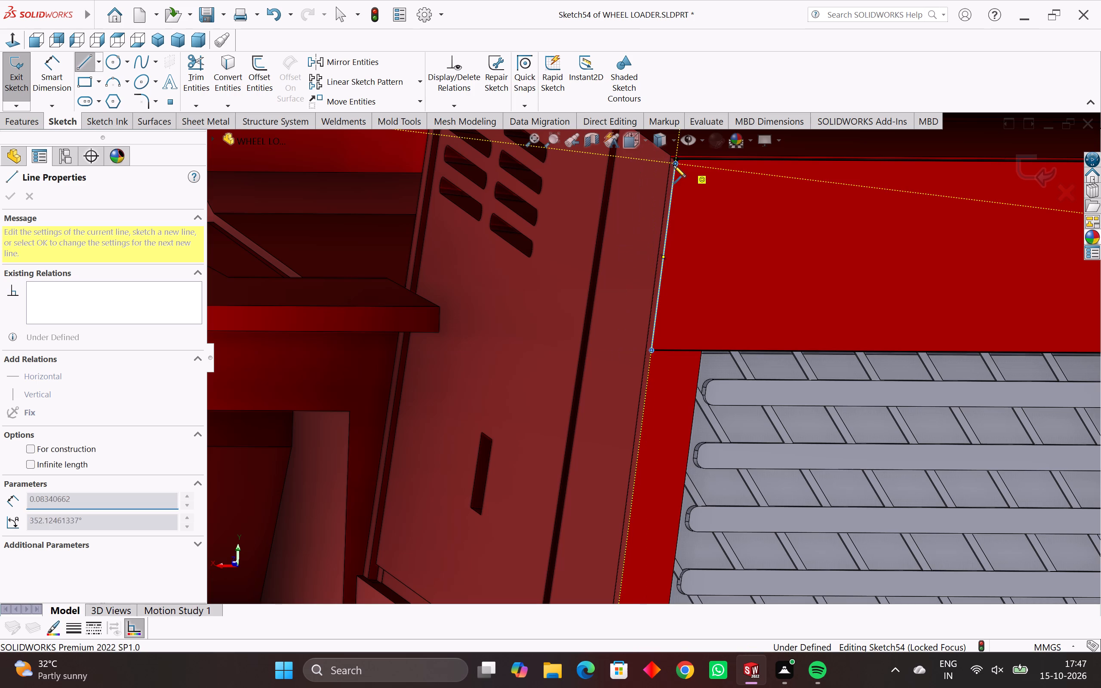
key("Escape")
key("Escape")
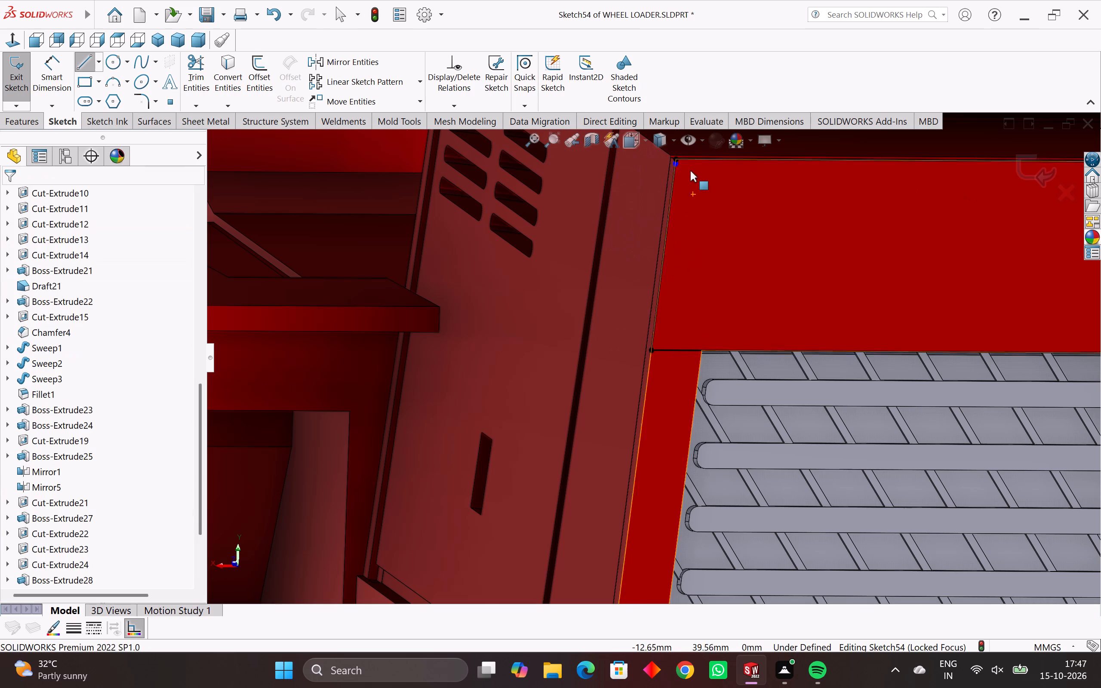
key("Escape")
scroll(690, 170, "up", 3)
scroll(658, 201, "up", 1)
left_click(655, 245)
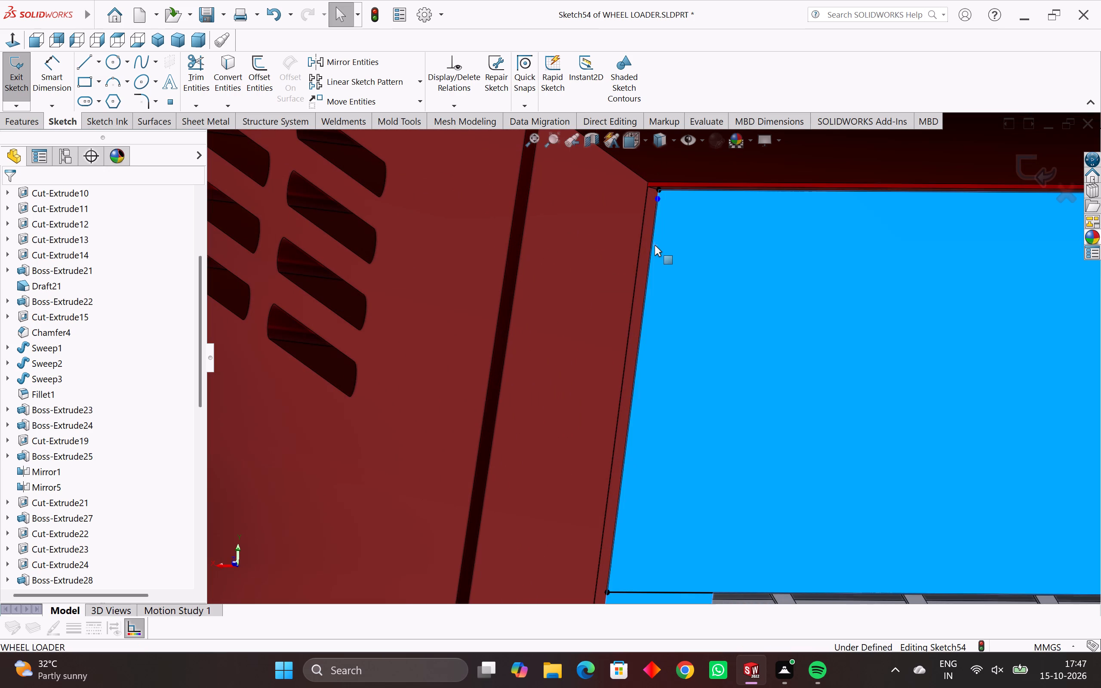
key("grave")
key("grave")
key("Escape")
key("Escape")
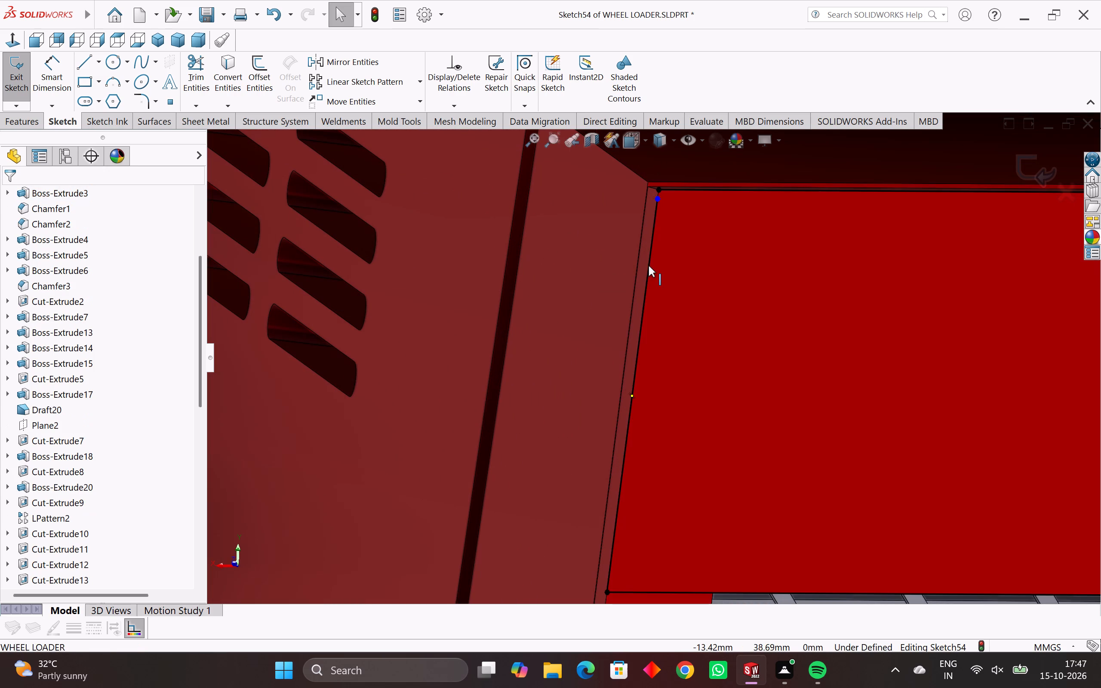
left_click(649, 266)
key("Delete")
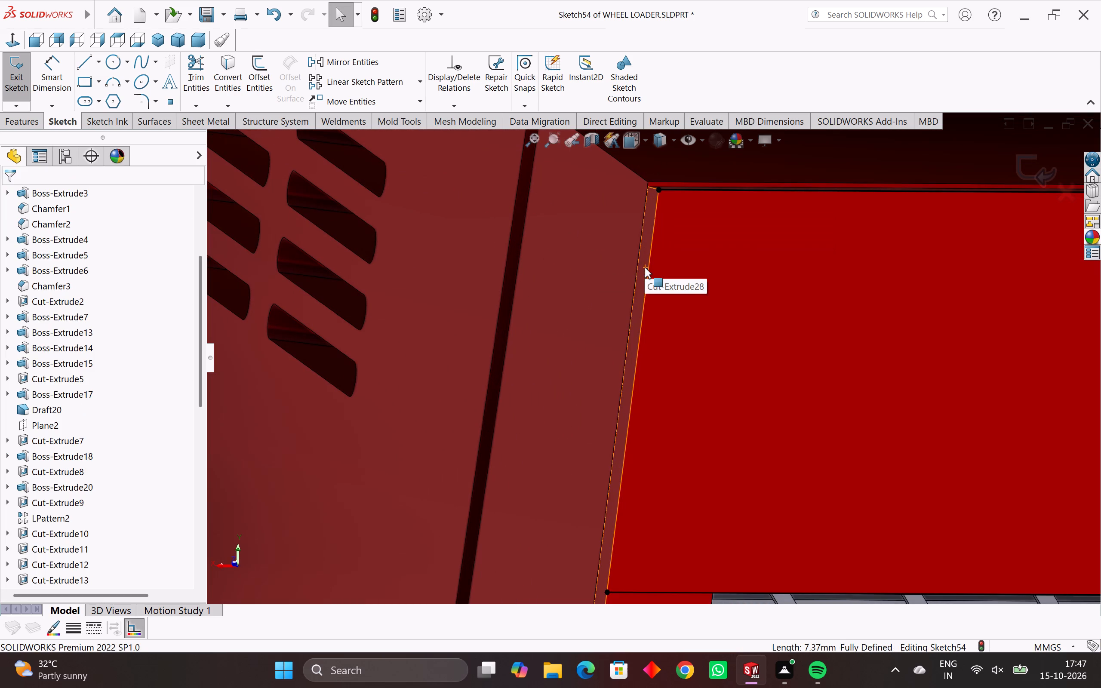
Examine the profile's open upper corner and its opposite side line on the sloped face.
scroll(659, 281, "down", 3)
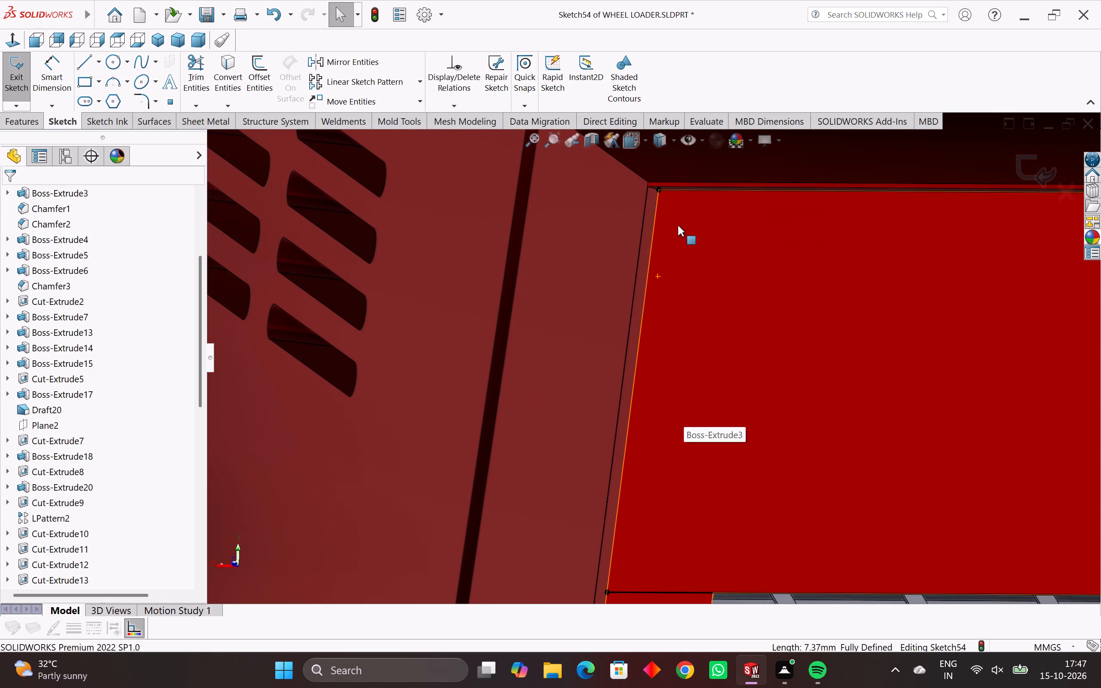
scroll(656, 225, "down", 1)
scroll(662, 229, "up", 8)
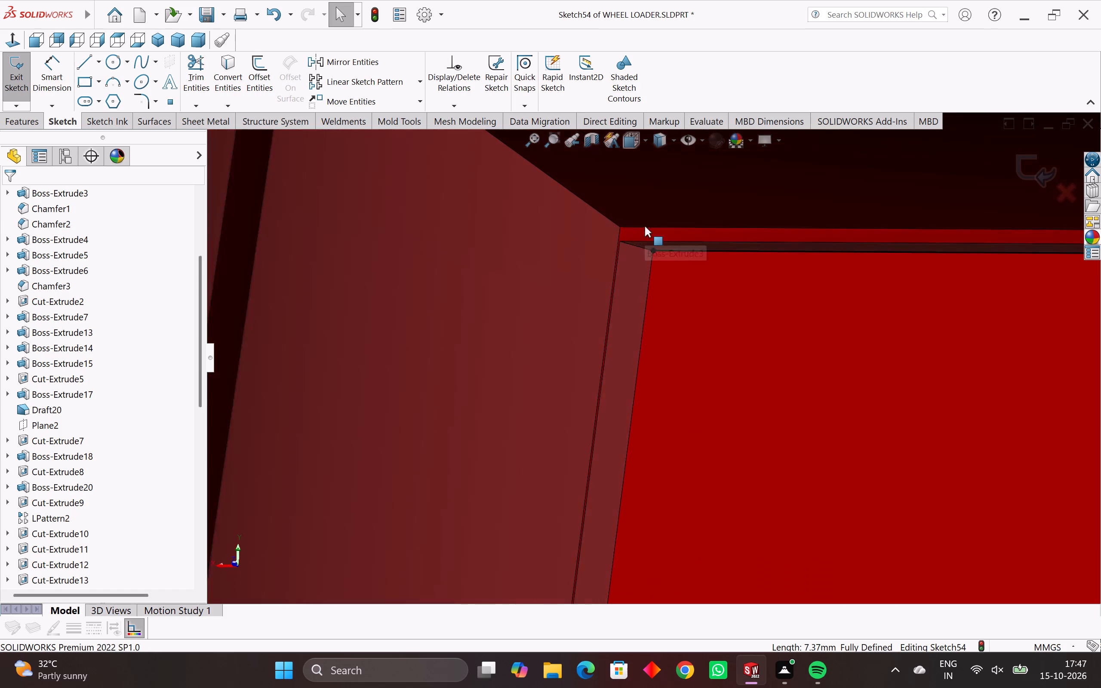
scroll(665, 259, "up", 5)
scroll(635, 292, "up", 12)
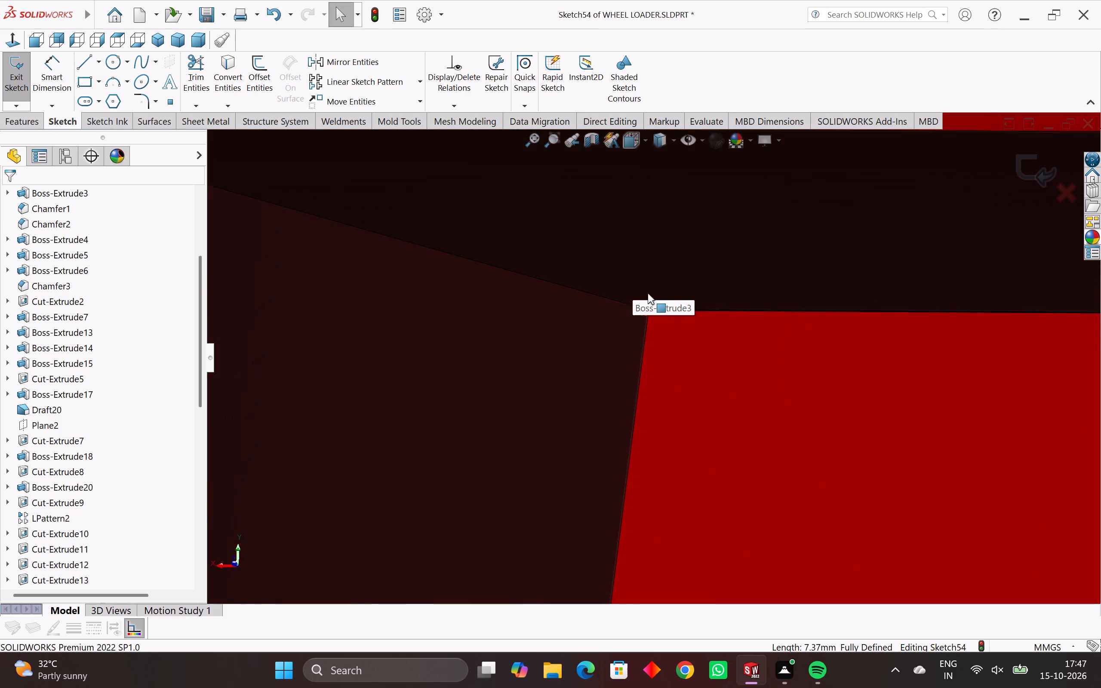
scroll(648, 293, "up", 1)
scroll(683, 329, "up", 5)
scroll(629, 338, "down", 13)
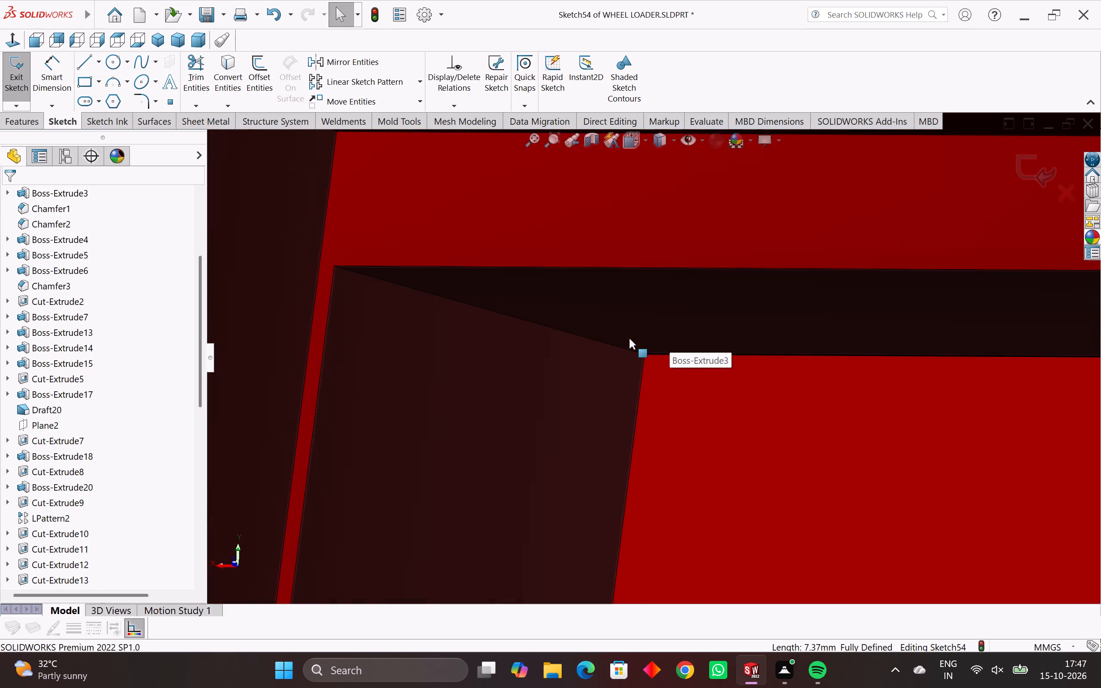
scroll(629, 338, "down", 20)
scroll(629, 338, "down", 1)
scroll(1002, 389, "down", 4)
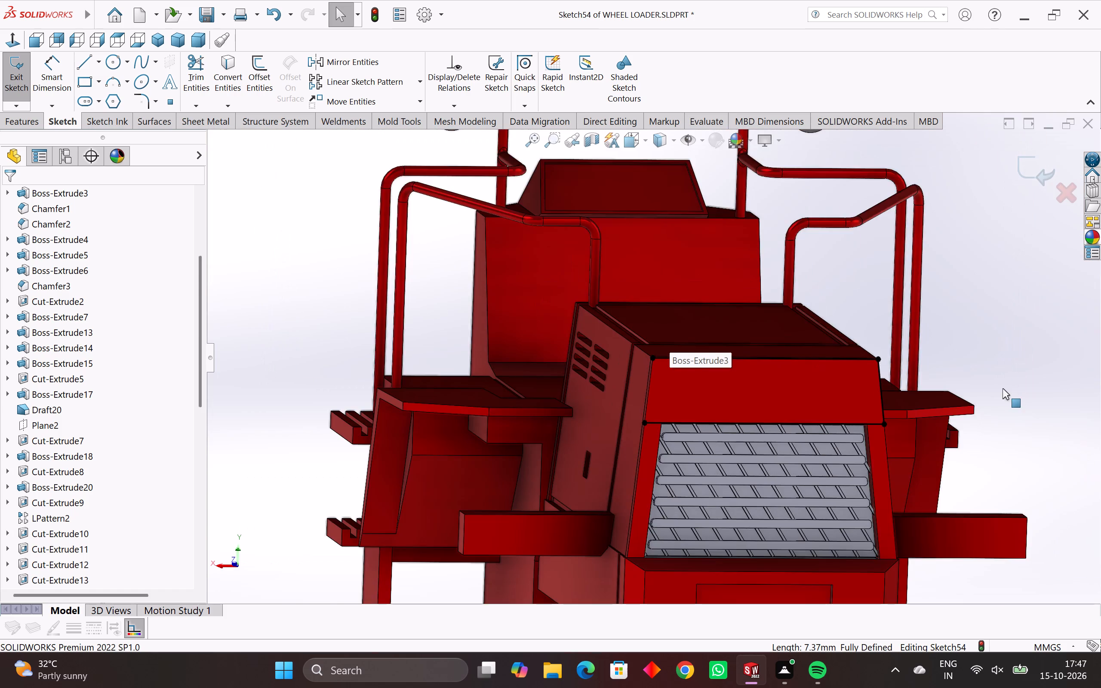
scroll(901, 408, "up", 10)
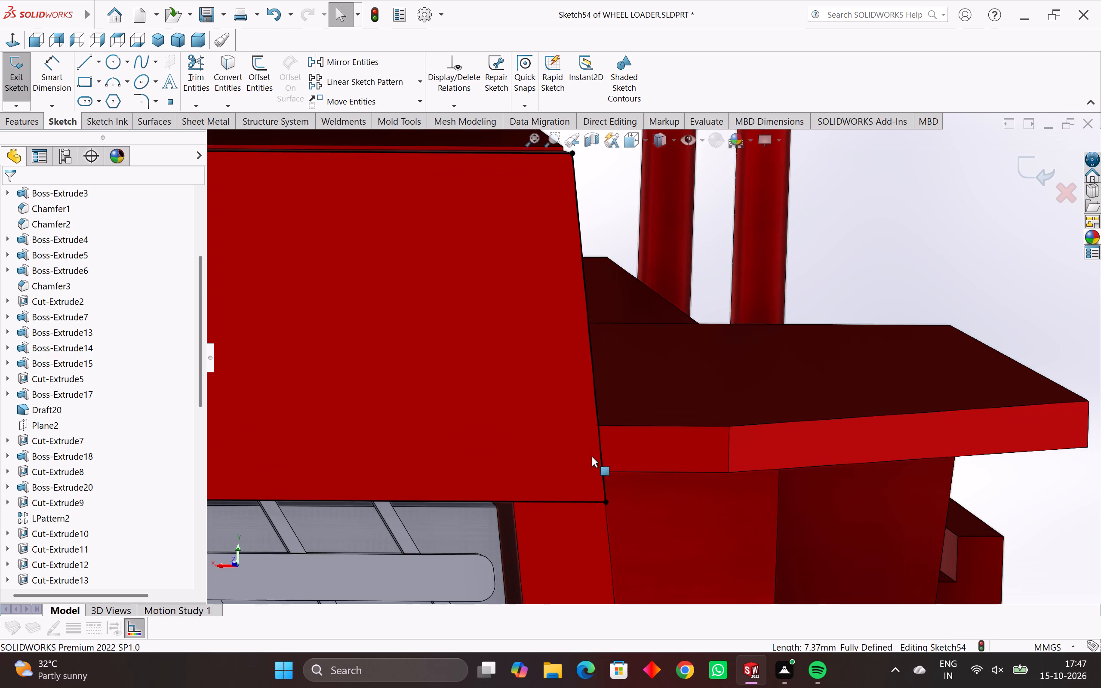
scroll(590, 456, "down", 10)
scroll(540, 339, "up", 5)
scroll(520, 373, "up", 3)
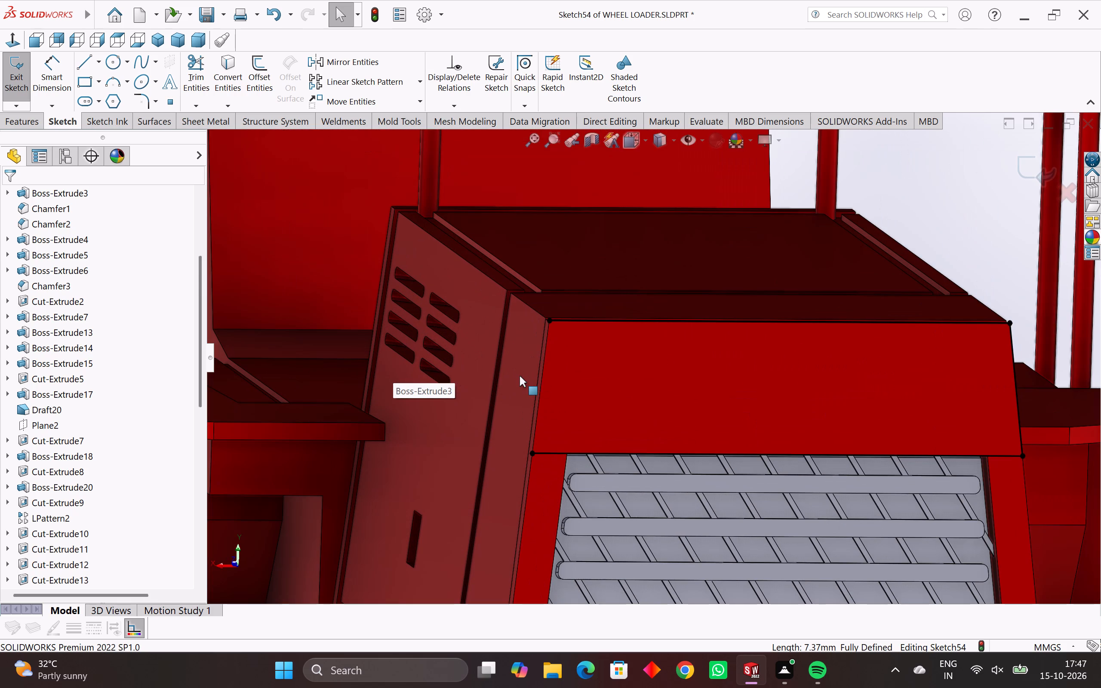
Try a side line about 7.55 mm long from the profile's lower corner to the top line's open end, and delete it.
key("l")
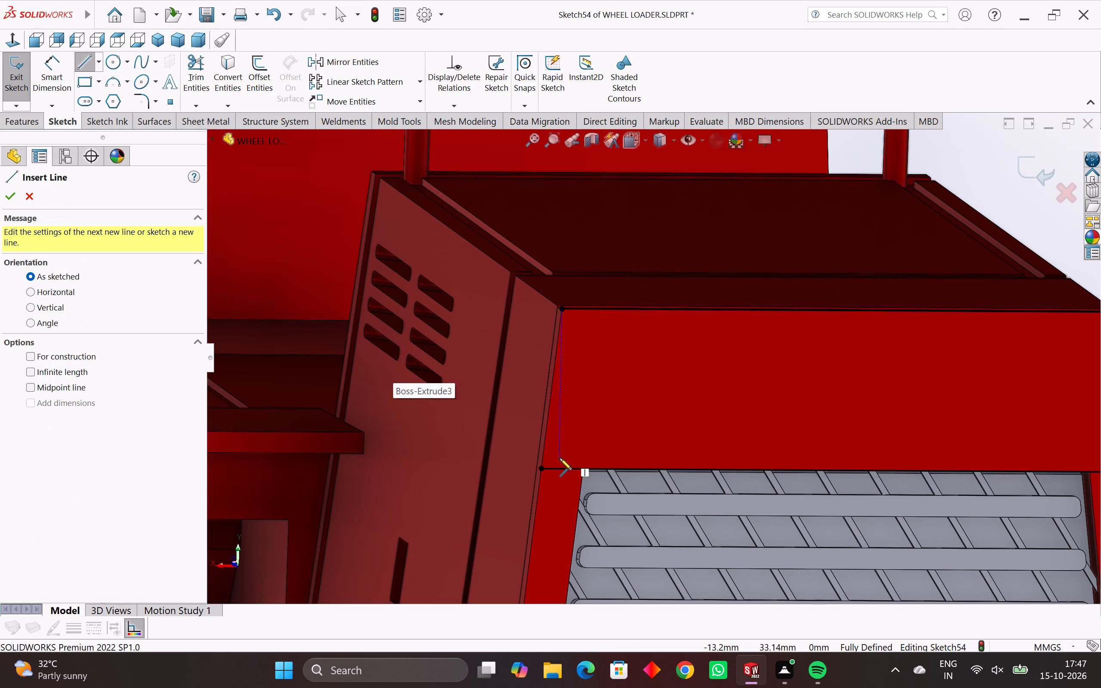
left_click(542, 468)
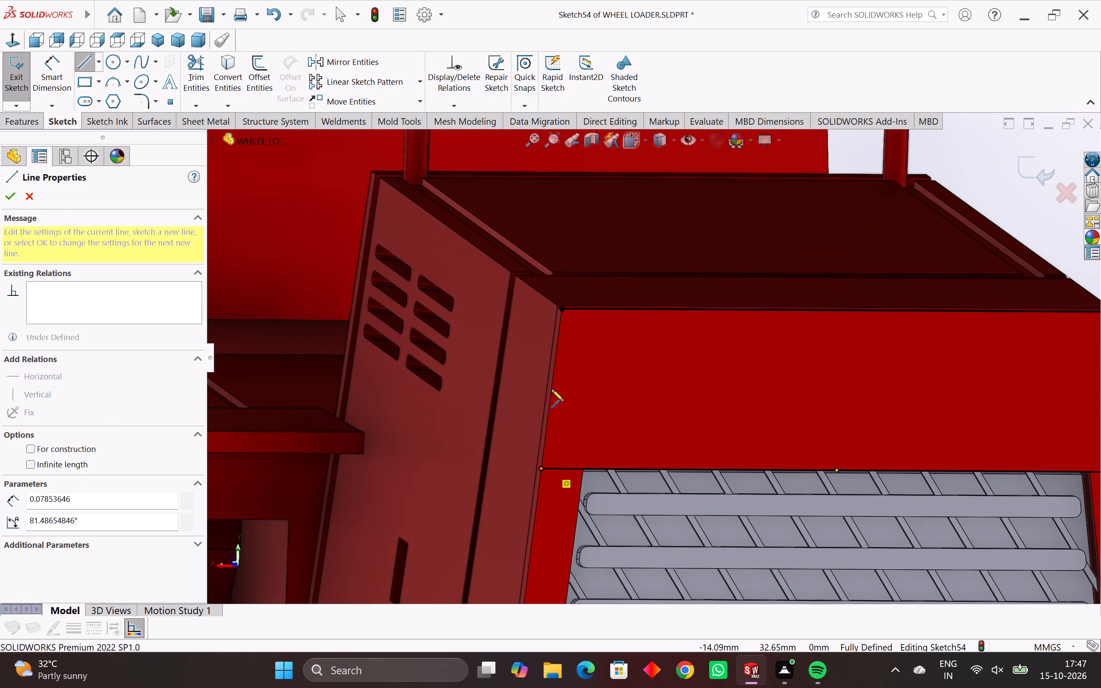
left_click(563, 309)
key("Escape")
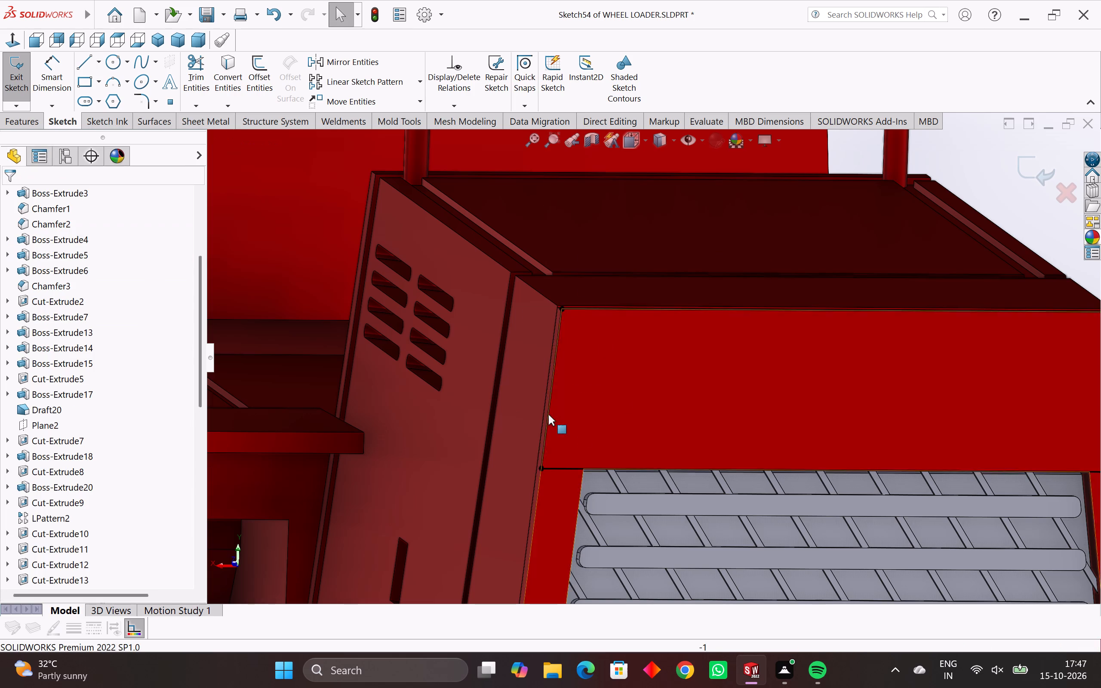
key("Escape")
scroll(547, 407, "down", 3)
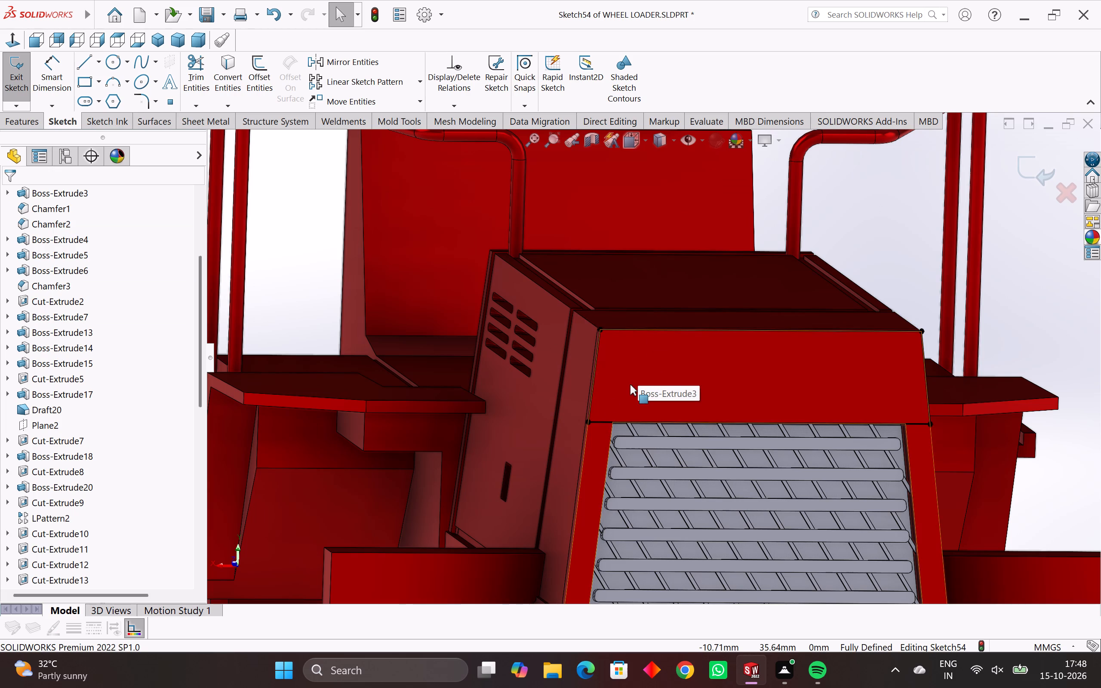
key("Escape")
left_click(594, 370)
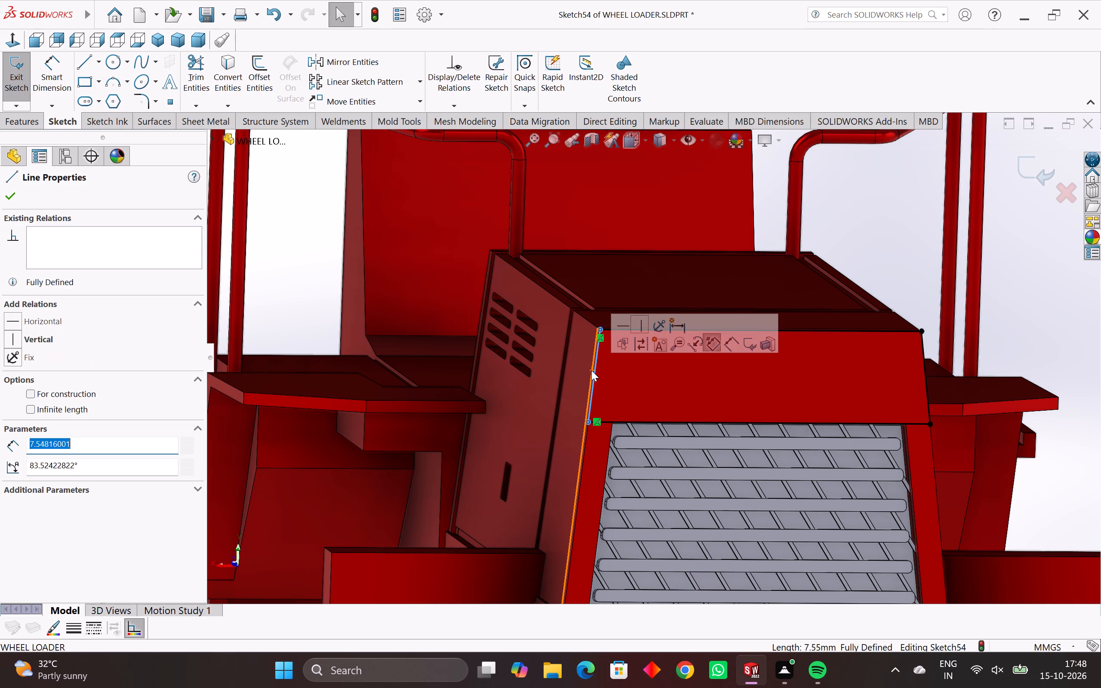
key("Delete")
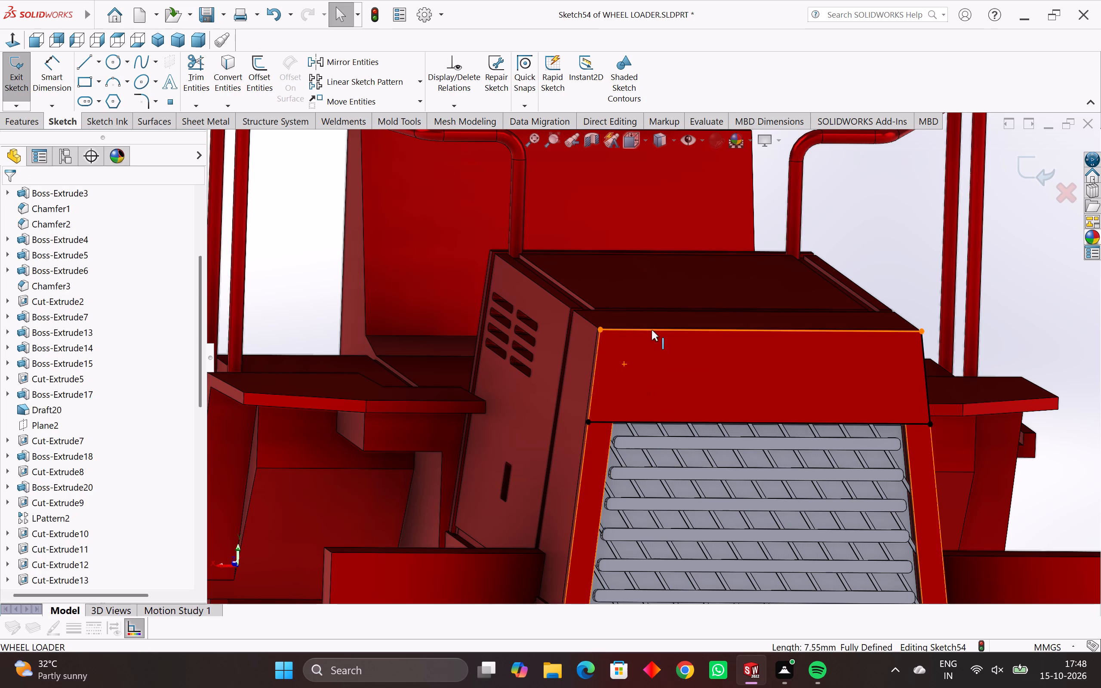
Delete the profile's horizontal line along the sloped face's top edge.
left_click(652, 330)
key("Delete")
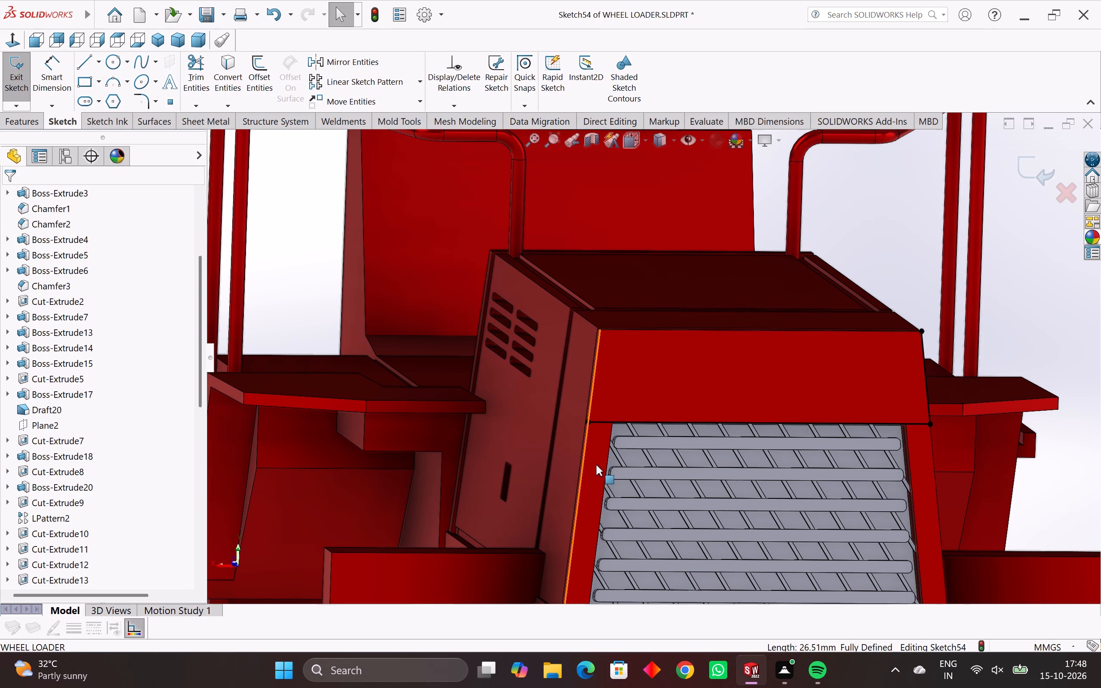
Draw a side line about 7.55 mm long from the profile's open lower corner to the sloped face's upper corner.
key("l")
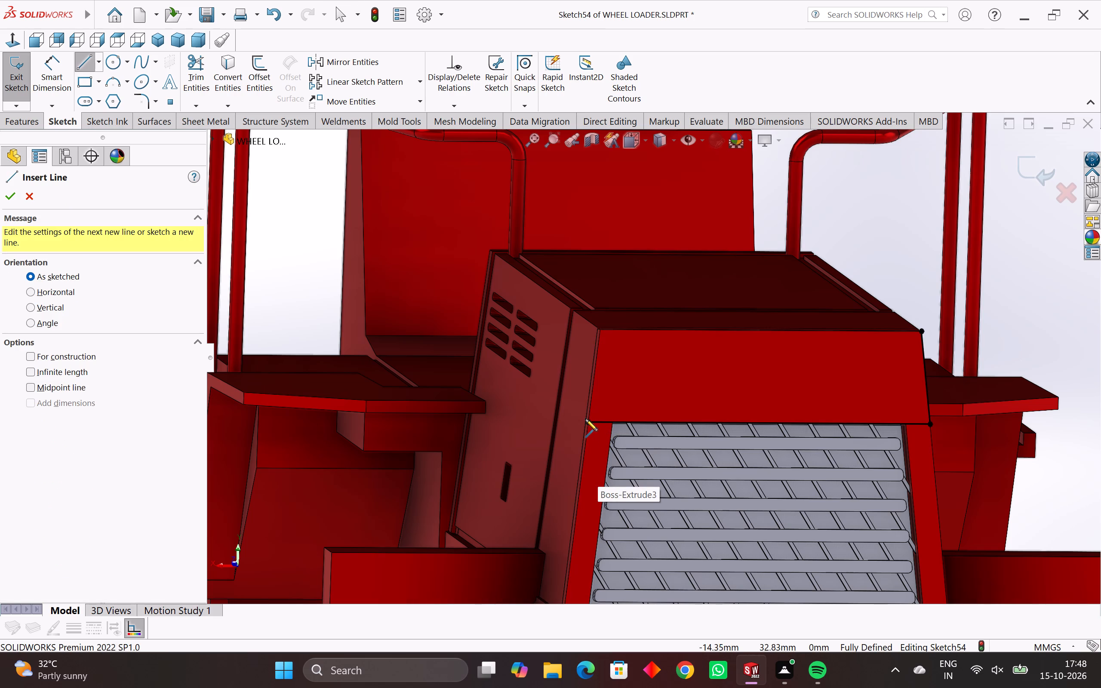
left_click(587, 422)
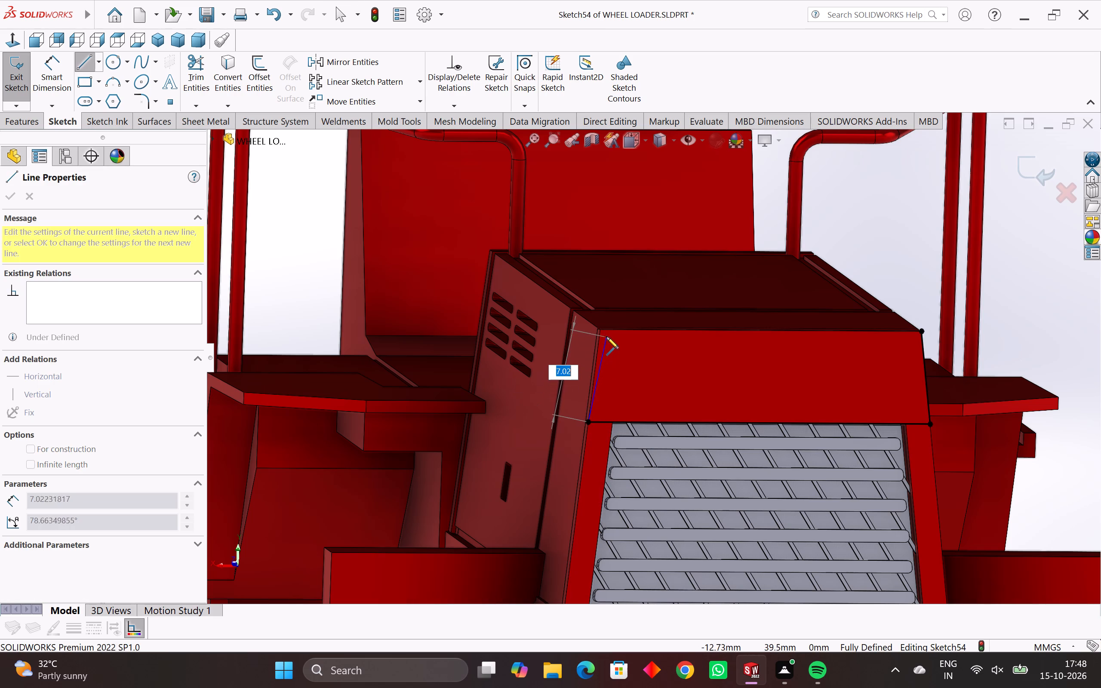
scroll(604, 332, "up", 7)
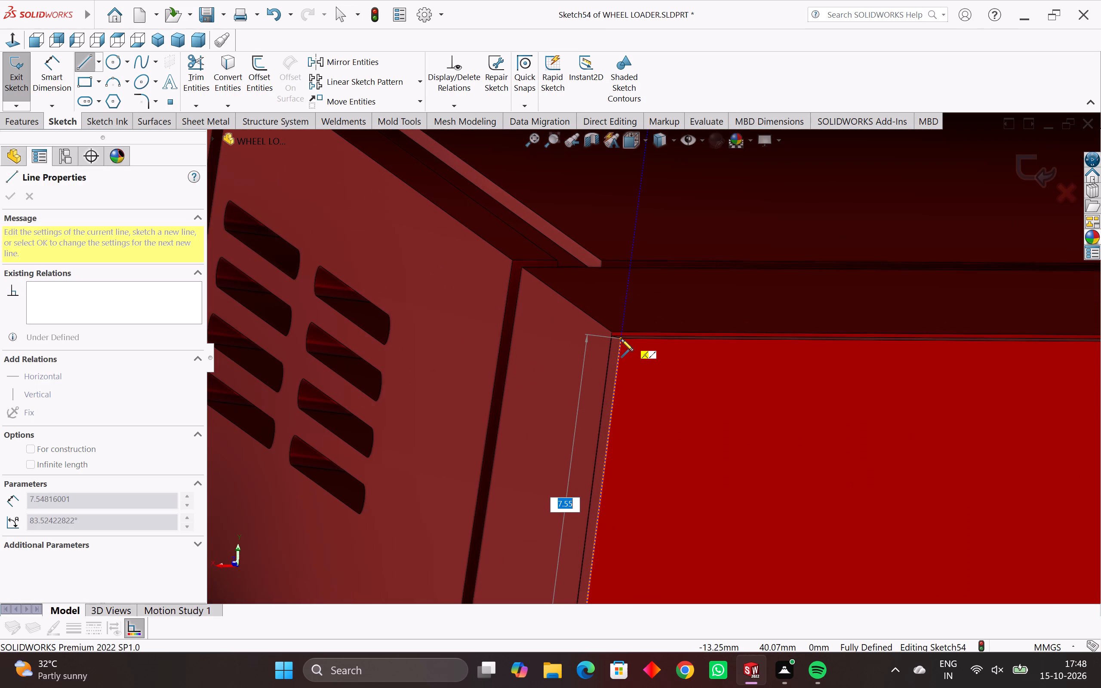
left_click(622, 338)
Close the profile with a horizontal line about 26.5 mm long across the face's top edge to the opposite side line.
scroll(805, 390, "down", 4)
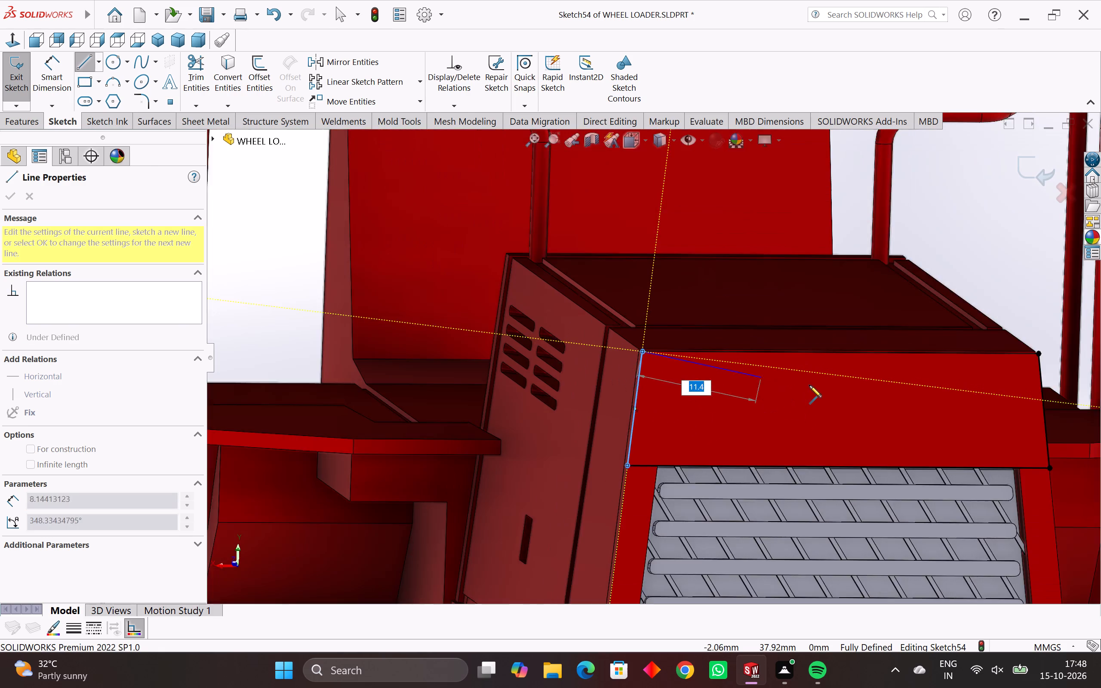
scroll(809, 385, "down", 5)
scroll(823, 359, "up", 6)
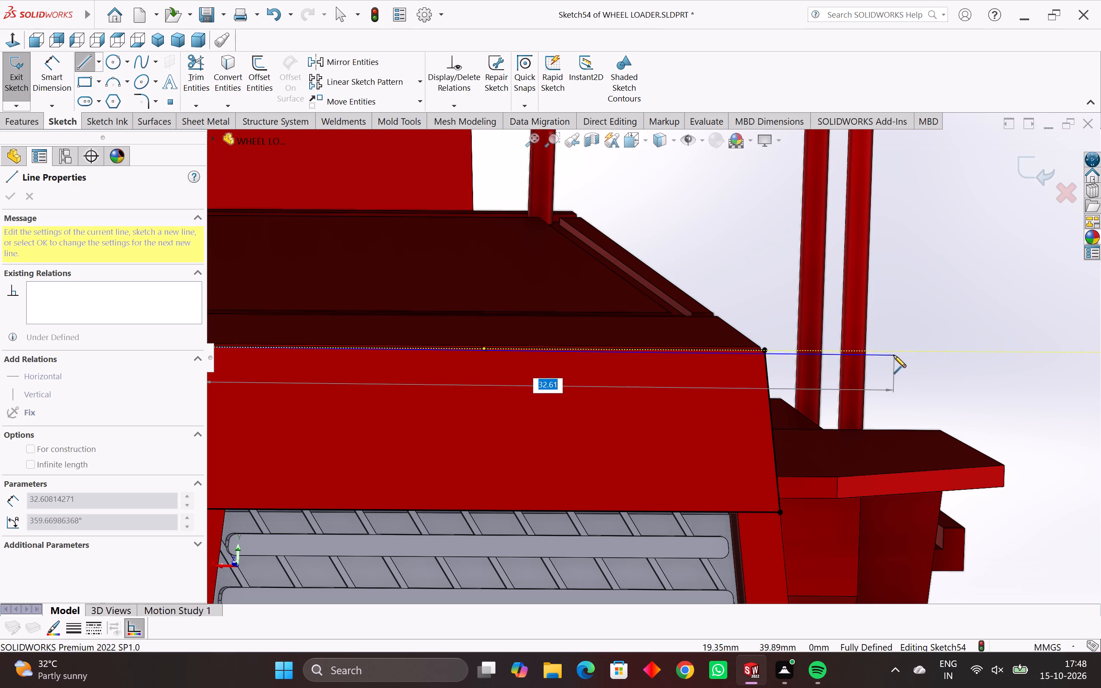
left_click(765, 350)
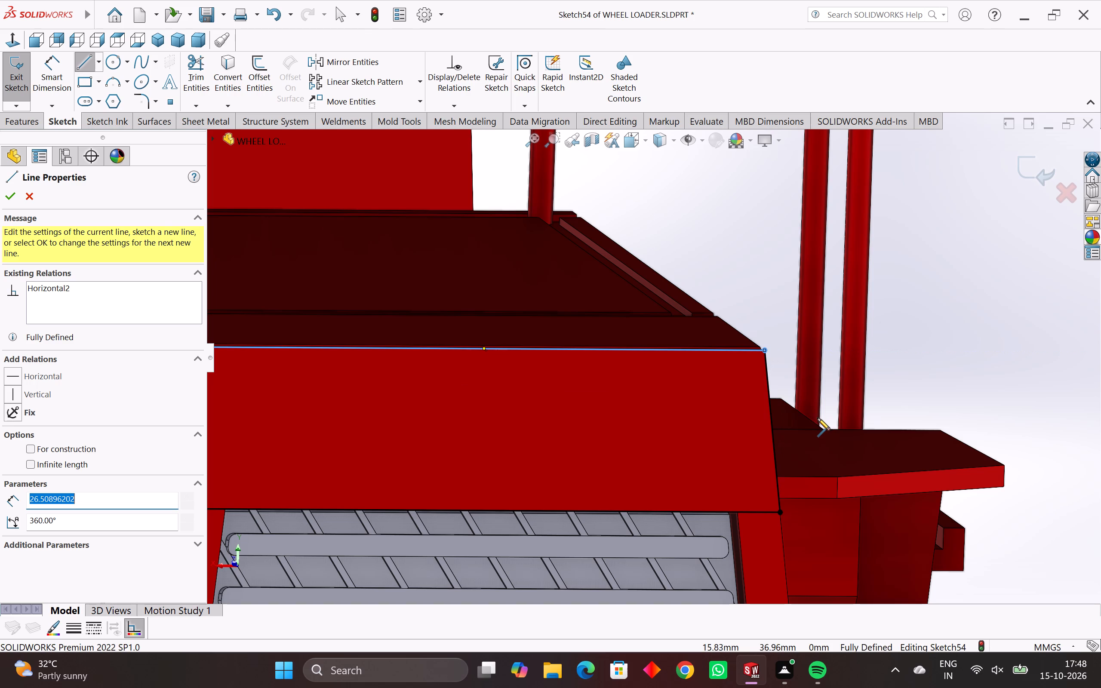
key("Escape")
key("Escape")
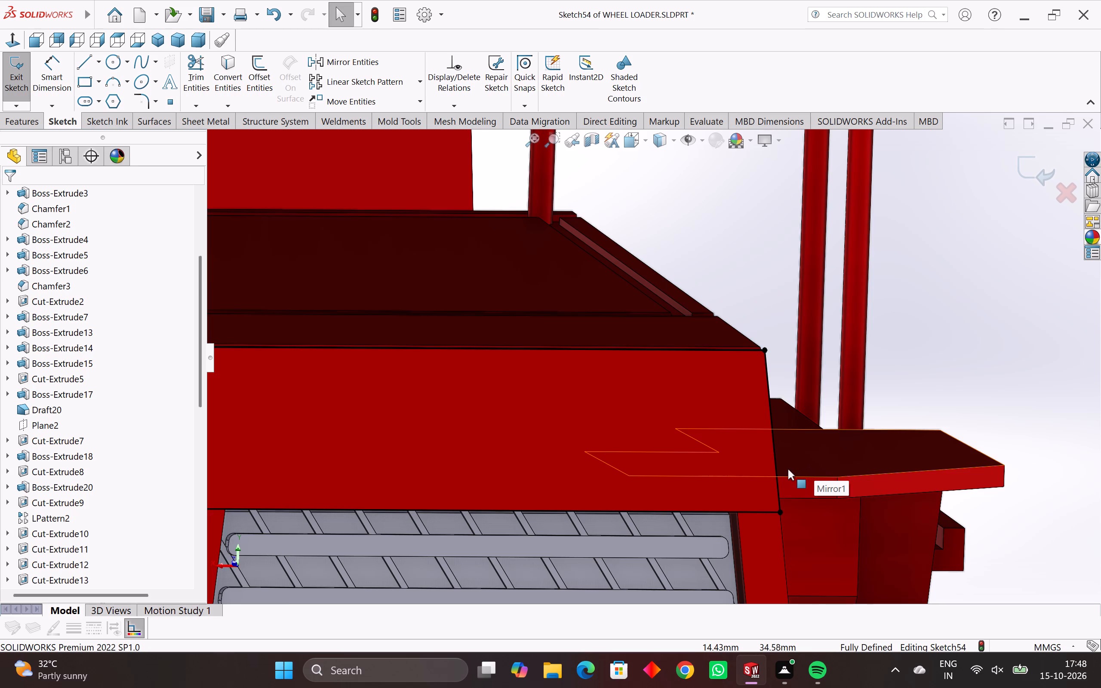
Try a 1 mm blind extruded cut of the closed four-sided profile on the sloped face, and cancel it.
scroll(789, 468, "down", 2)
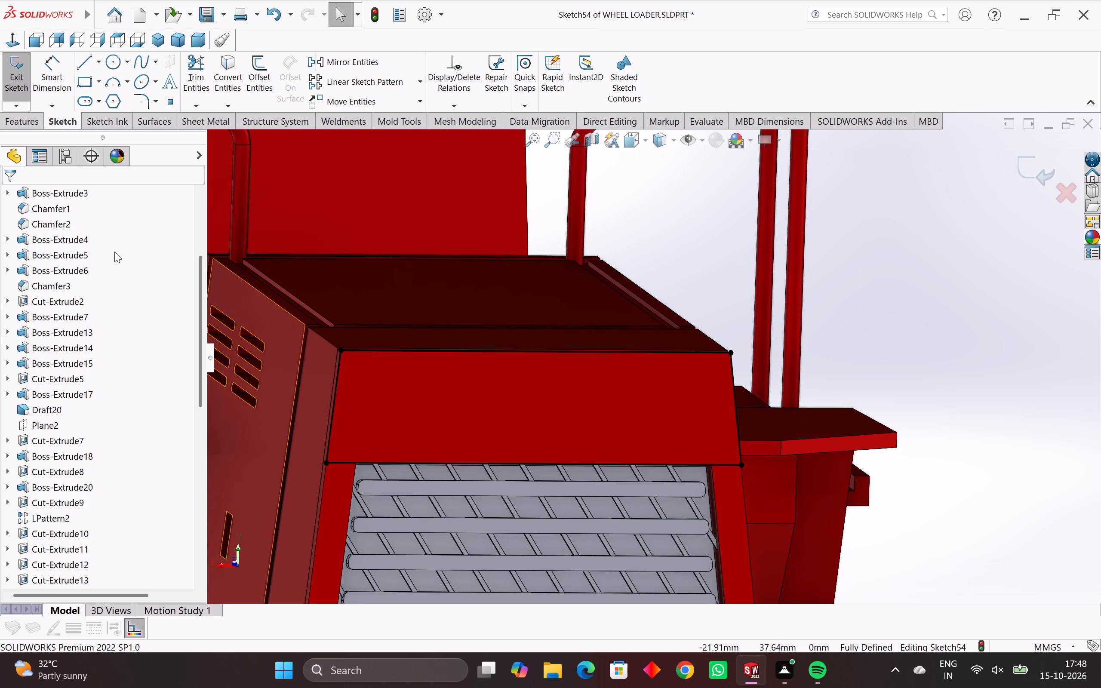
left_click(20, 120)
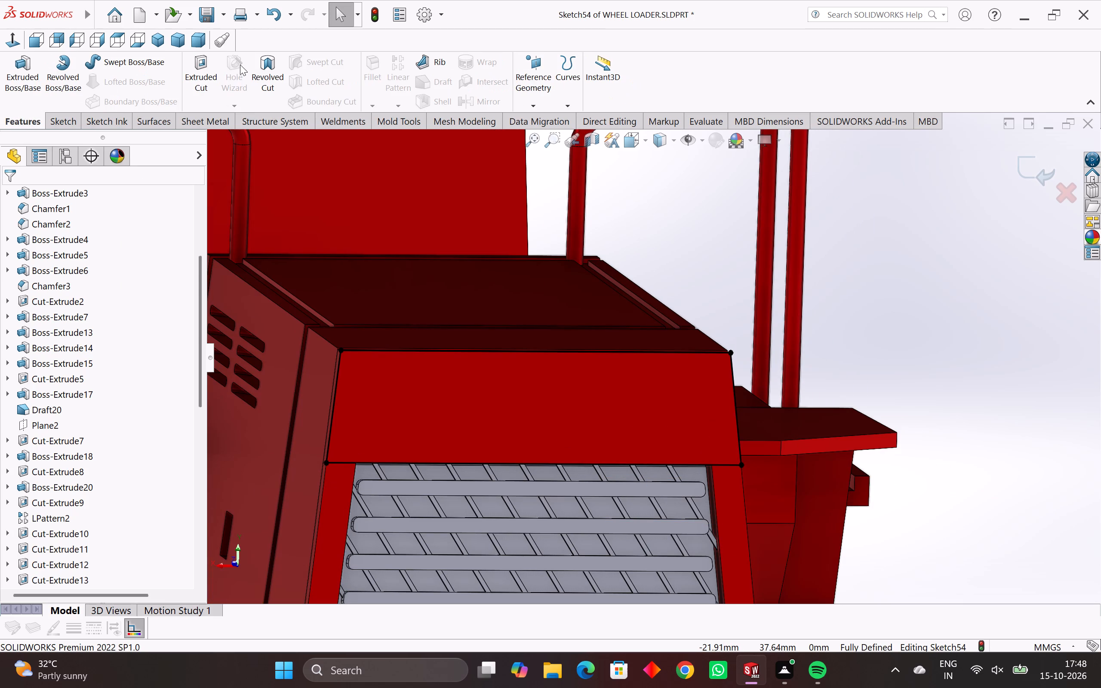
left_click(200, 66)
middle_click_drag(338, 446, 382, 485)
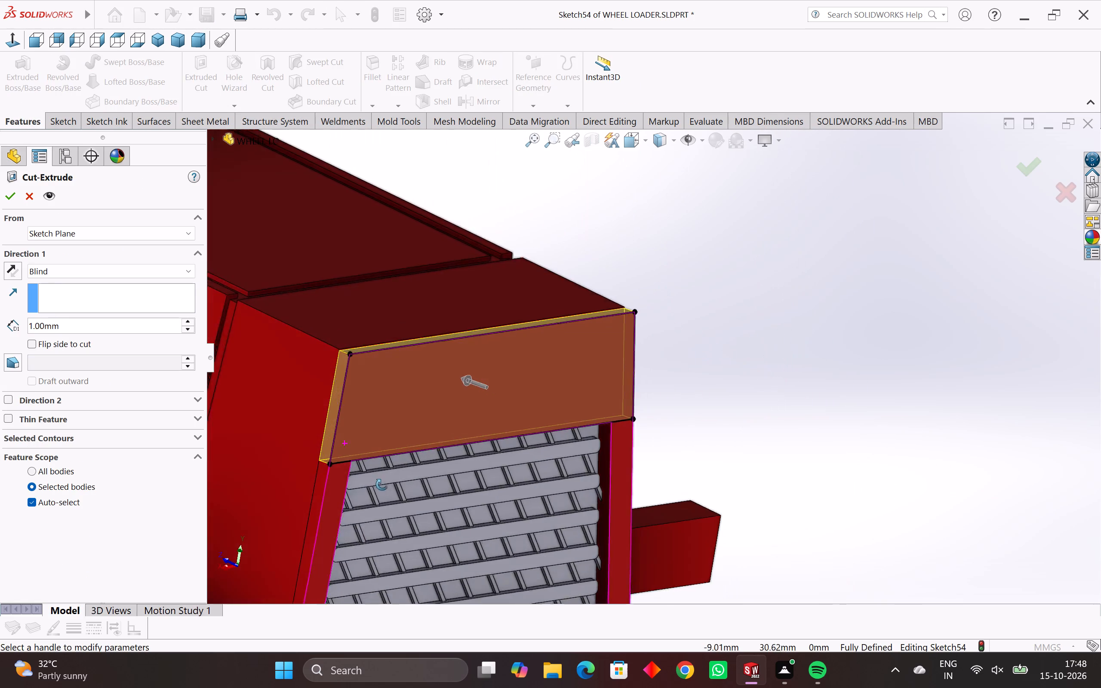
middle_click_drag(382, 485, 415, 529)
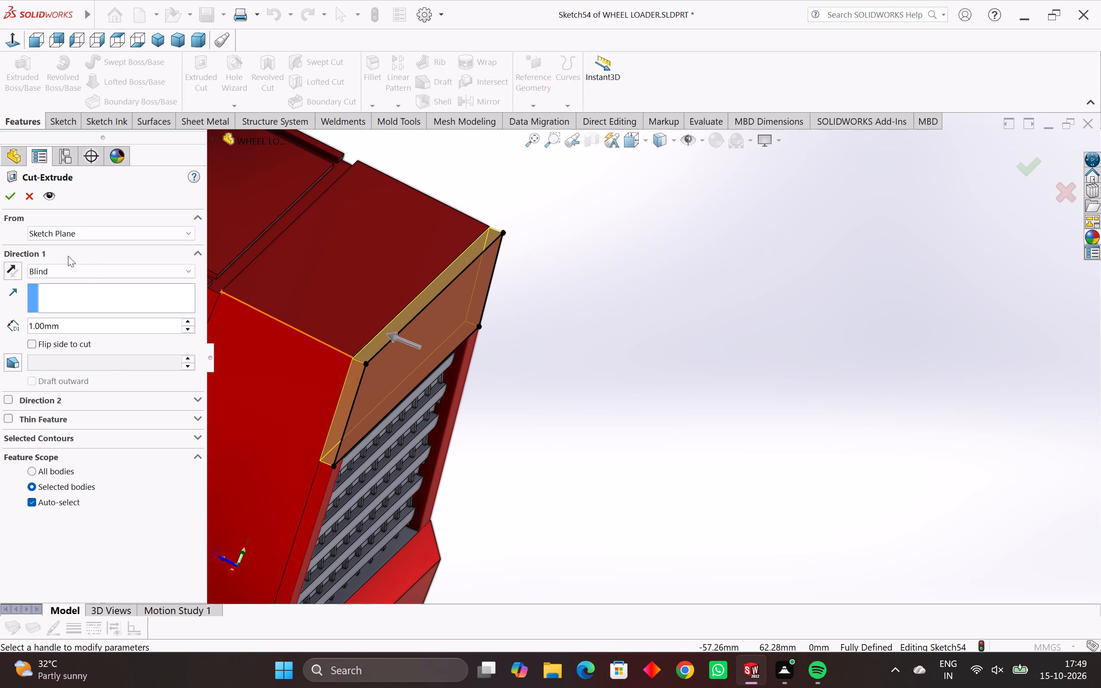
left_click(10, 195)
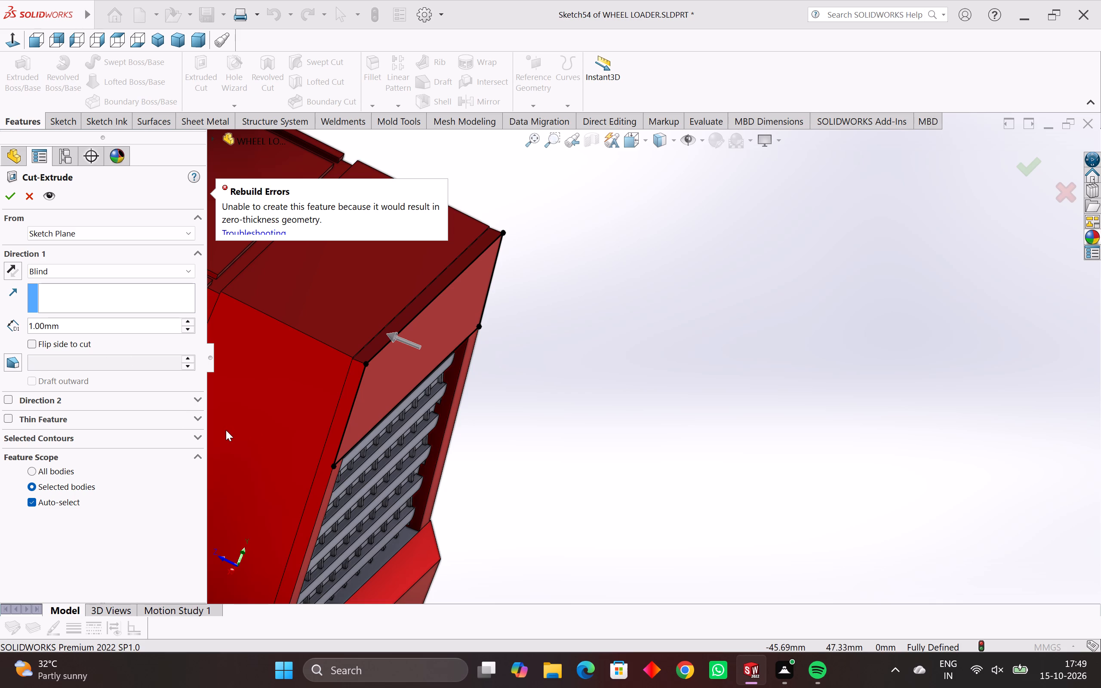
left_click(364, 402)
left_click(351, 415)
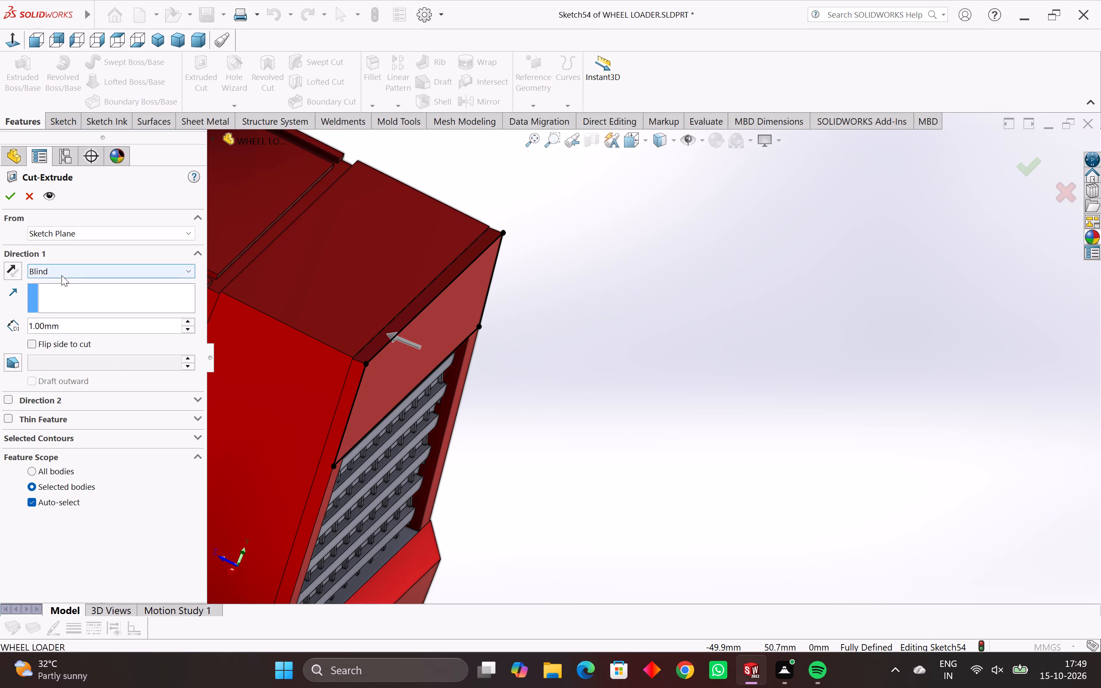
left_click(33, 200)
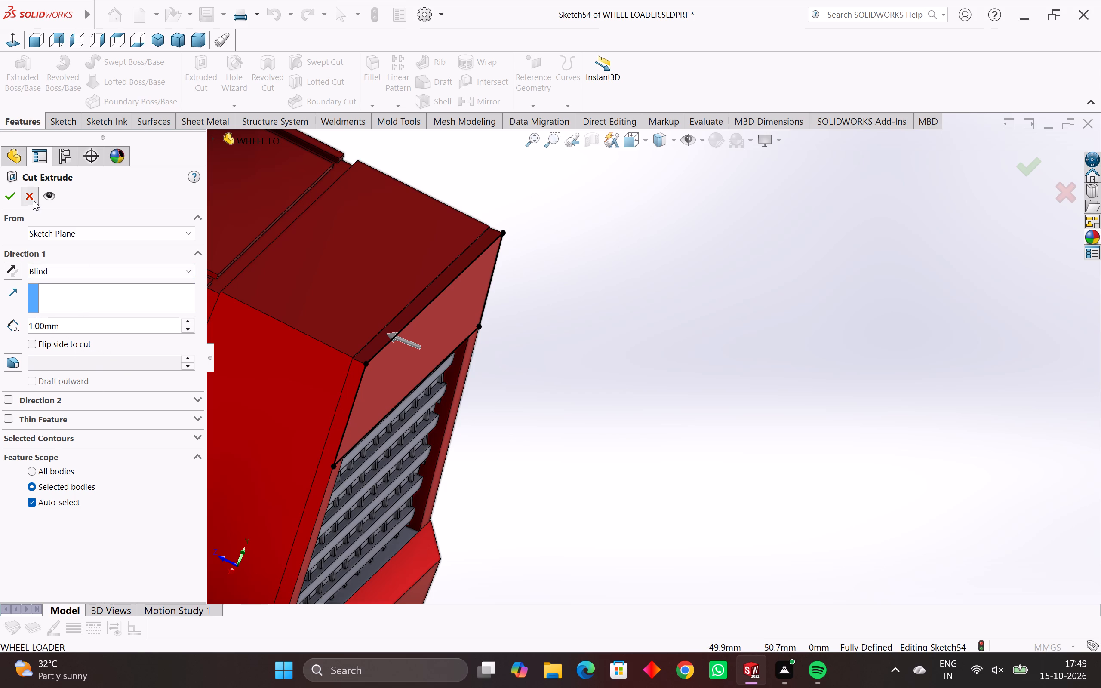
Examine how the profile's lines and corners line up with the sloped face's edges above the grille.
middle_click_drag(421, 391, 383, 353)
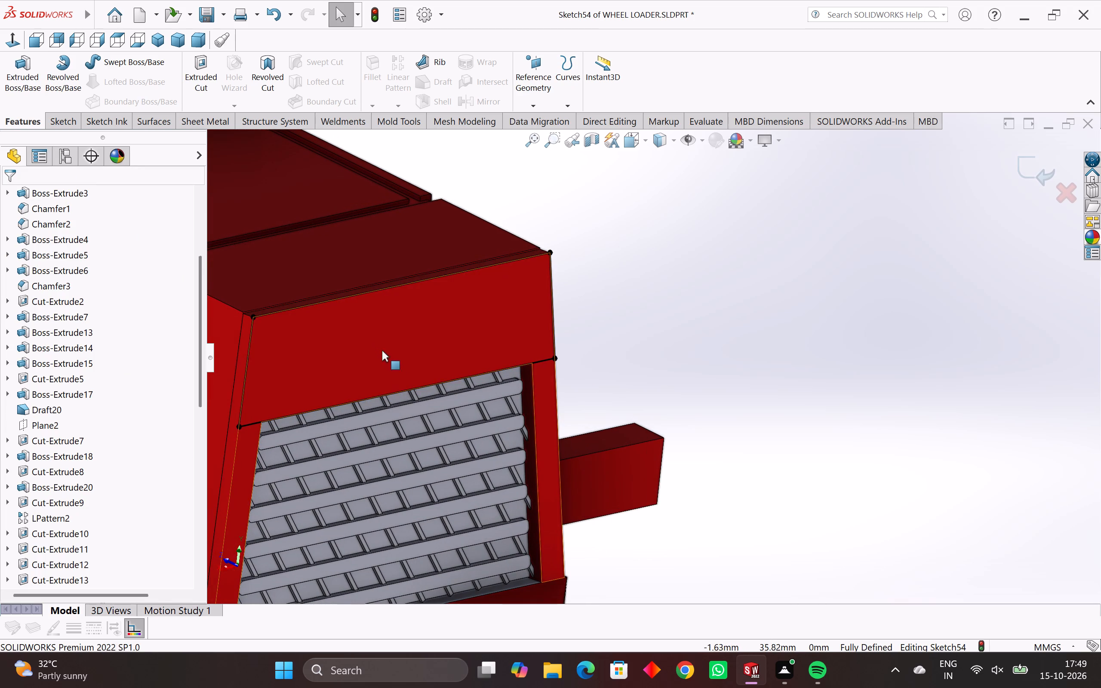
scroll(356, 393, "up", 6)
scroll(335, 414, "down", 4)
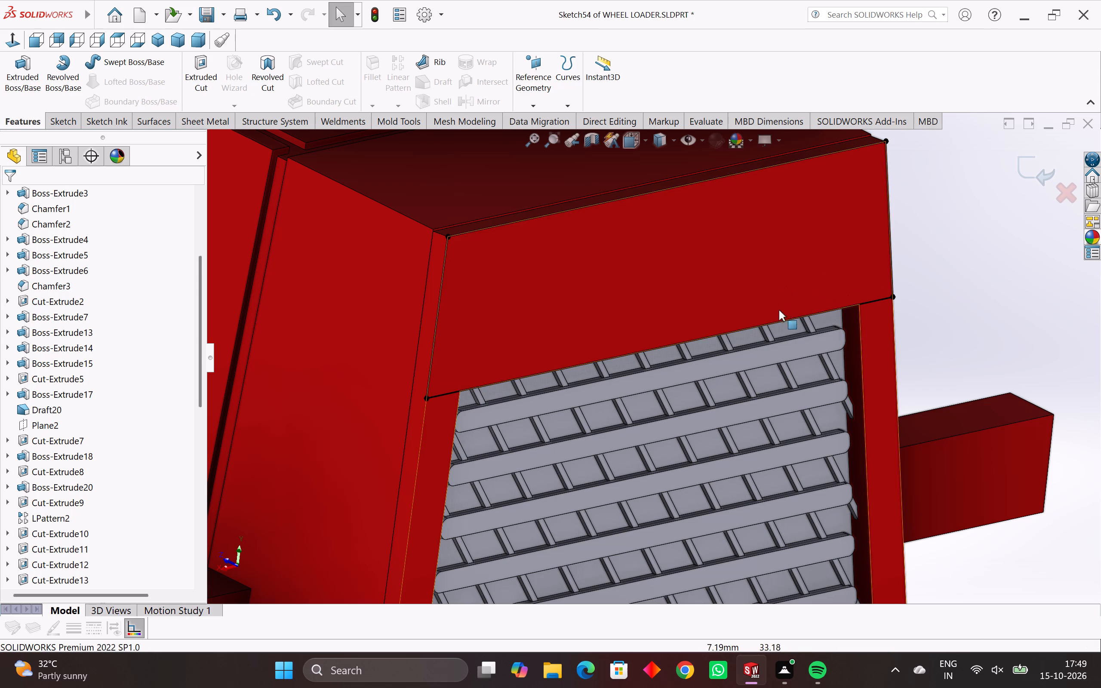
scroll(761, 325, "up", 4)
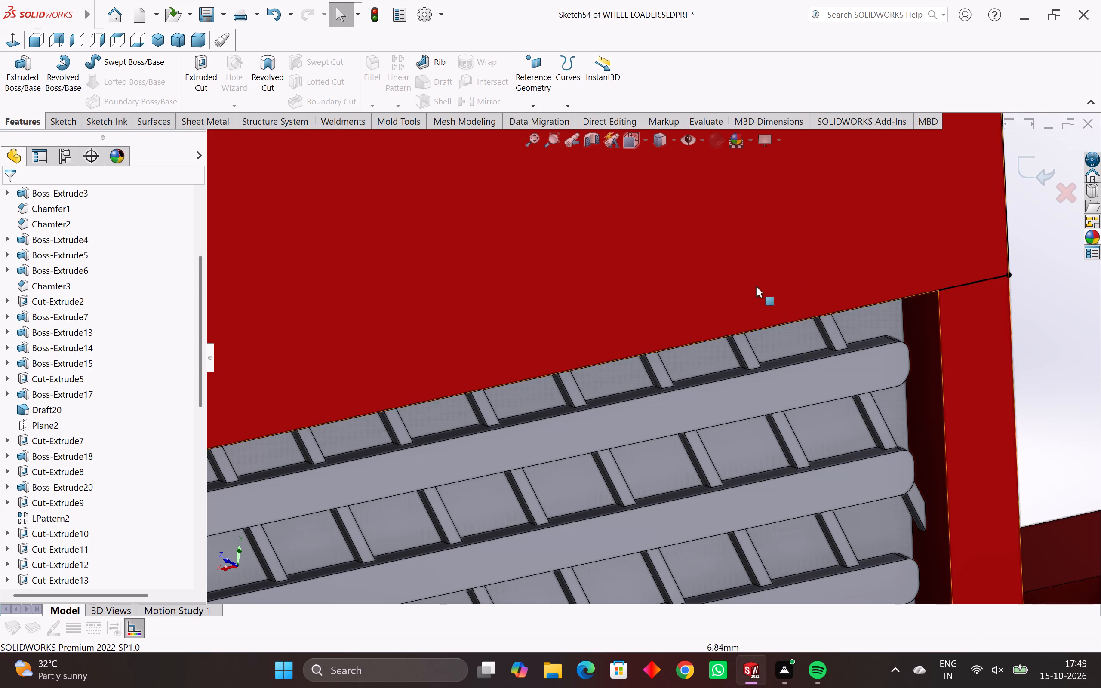
left_click(1032, 274)
scroll(732, 314, "down", 1)
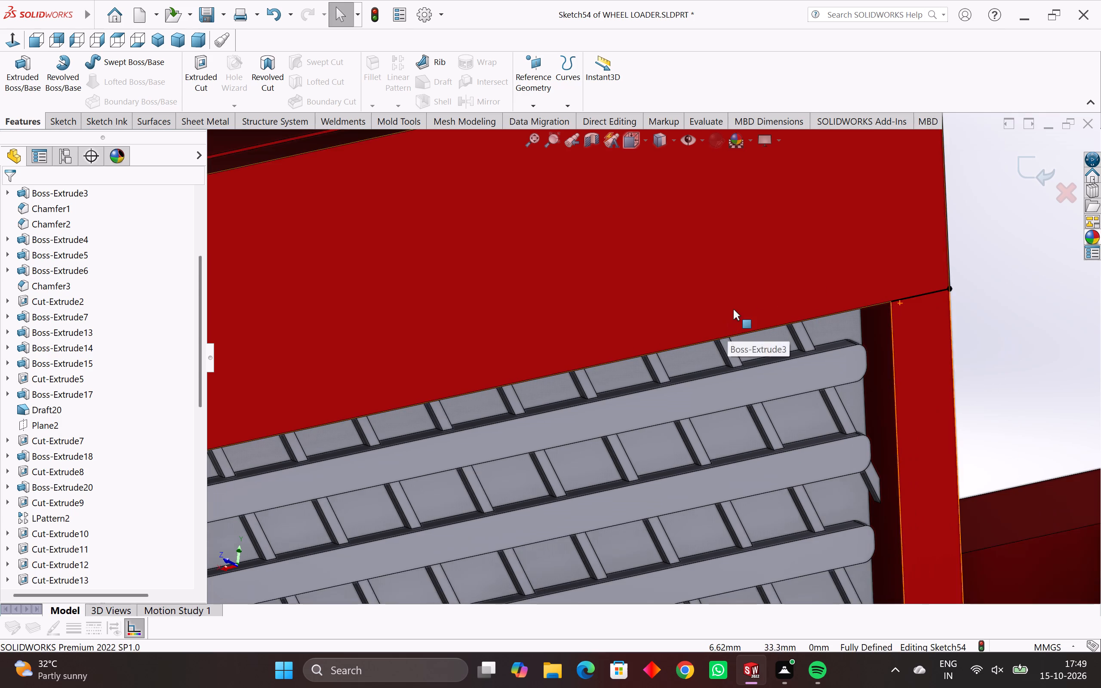
scroll(733, 309, "down", 1)
middle_click_drag(733, 309, 732, 332)
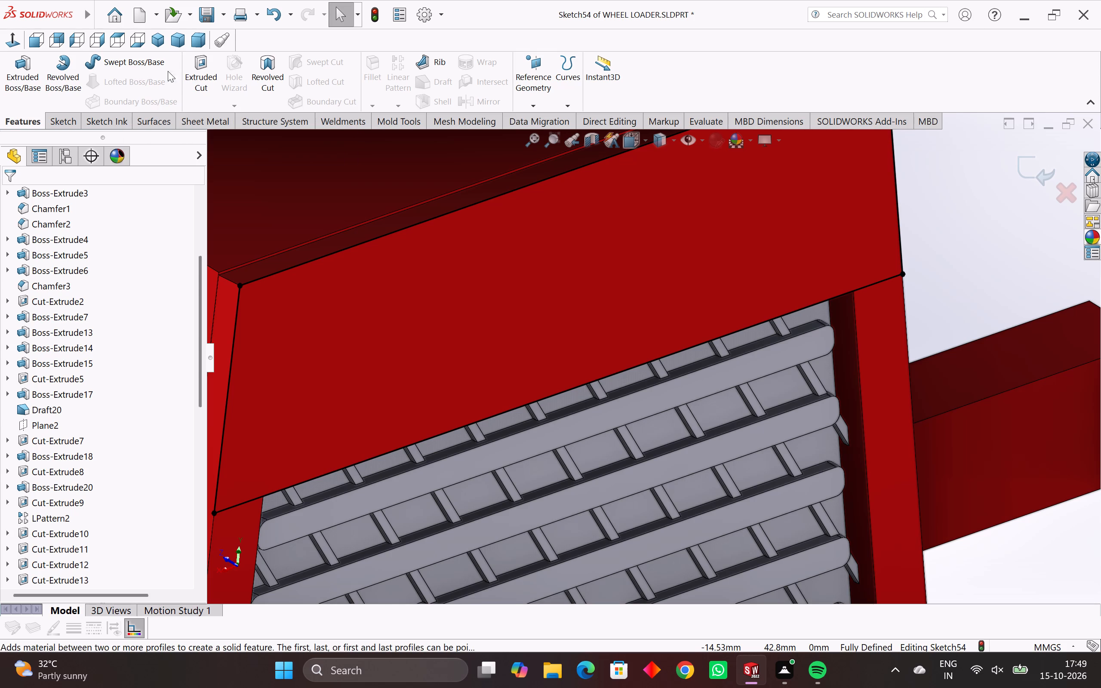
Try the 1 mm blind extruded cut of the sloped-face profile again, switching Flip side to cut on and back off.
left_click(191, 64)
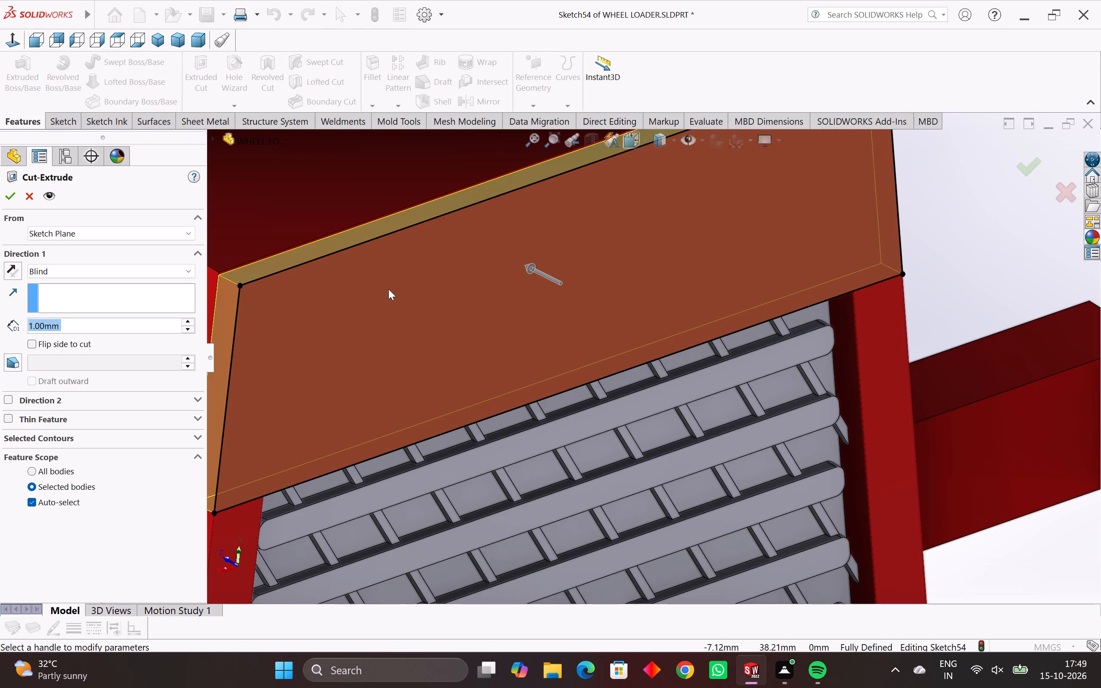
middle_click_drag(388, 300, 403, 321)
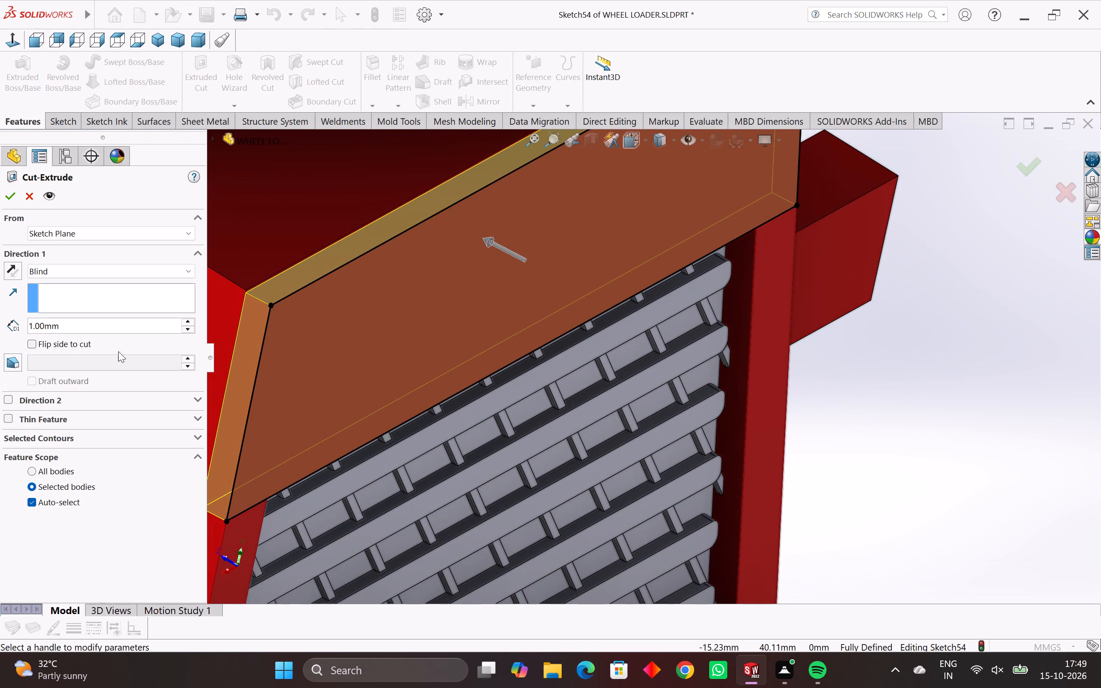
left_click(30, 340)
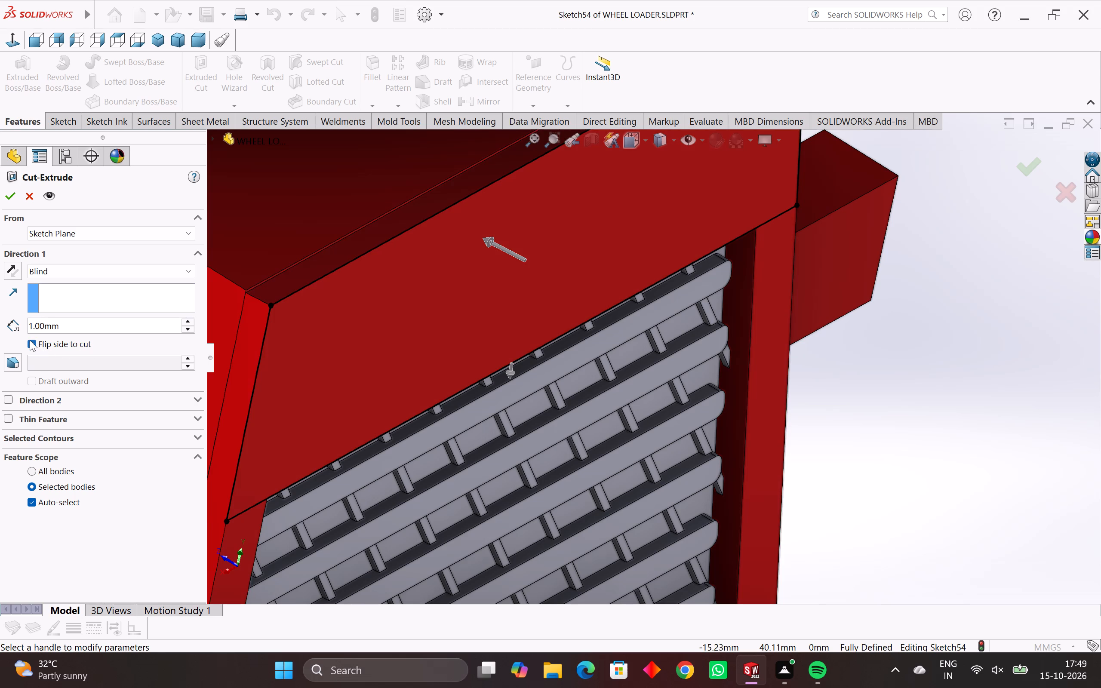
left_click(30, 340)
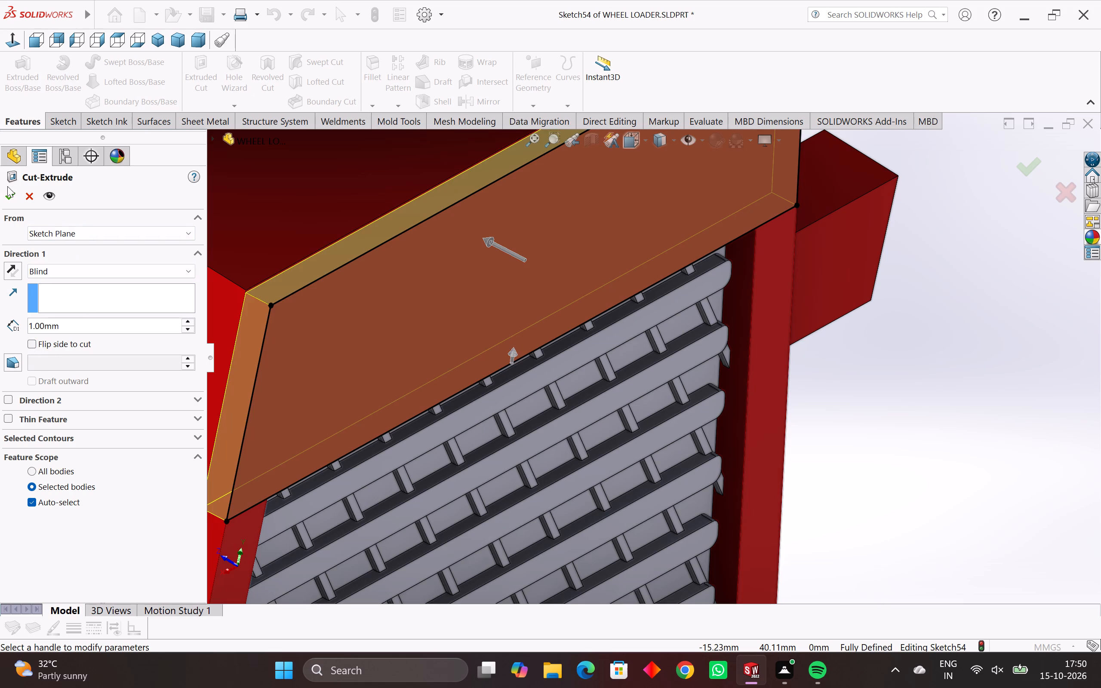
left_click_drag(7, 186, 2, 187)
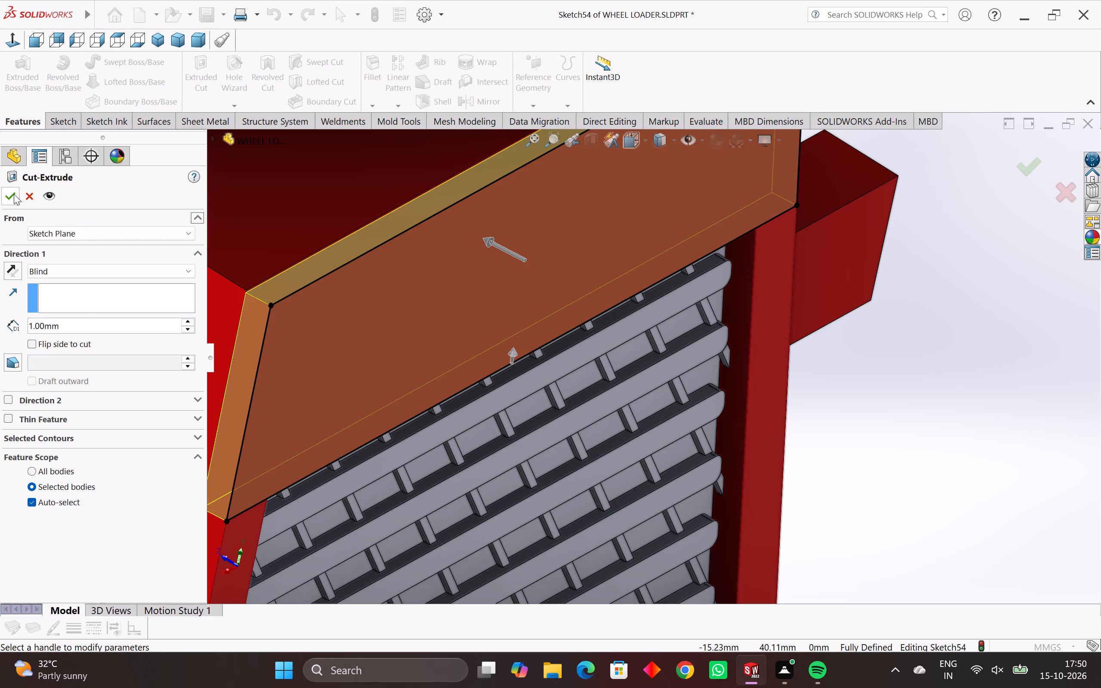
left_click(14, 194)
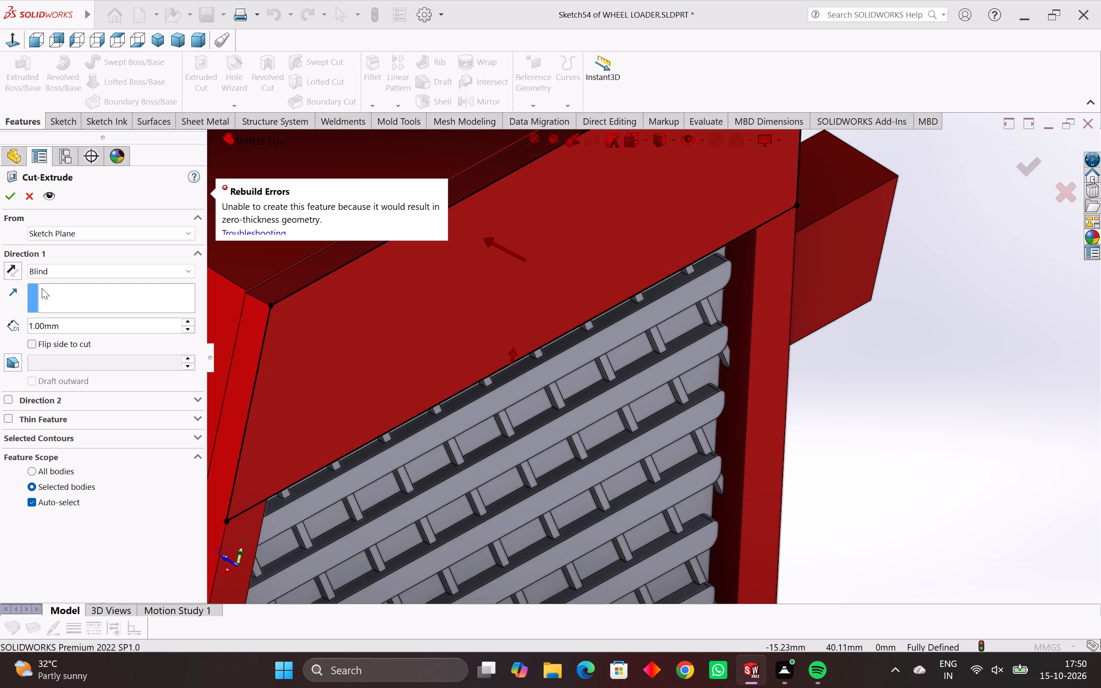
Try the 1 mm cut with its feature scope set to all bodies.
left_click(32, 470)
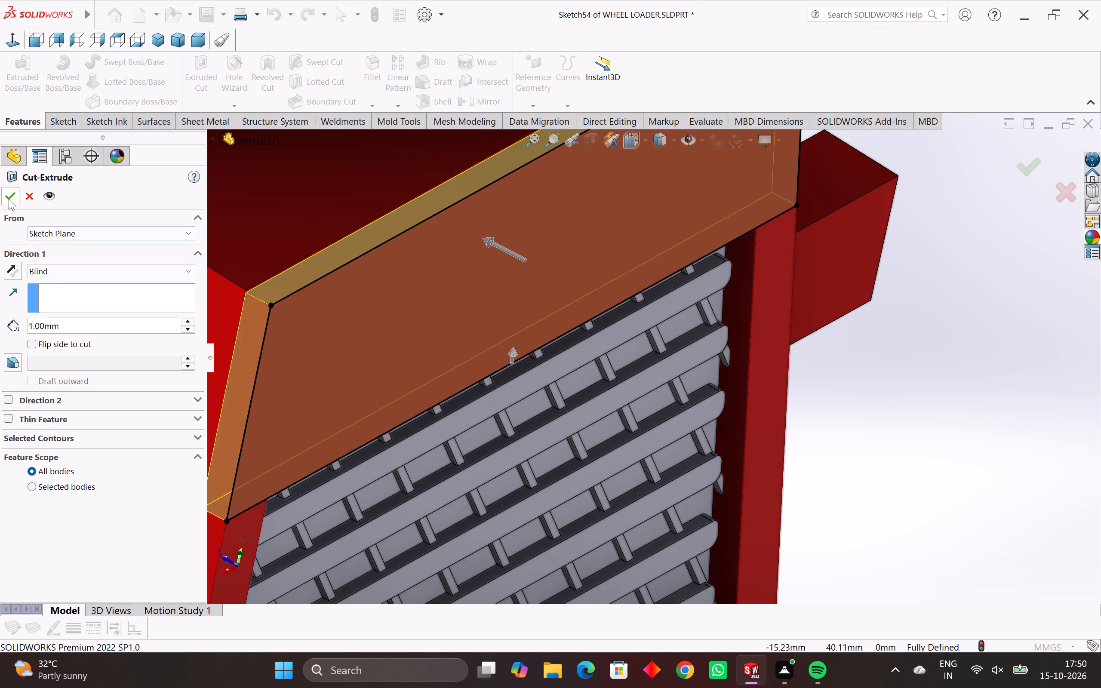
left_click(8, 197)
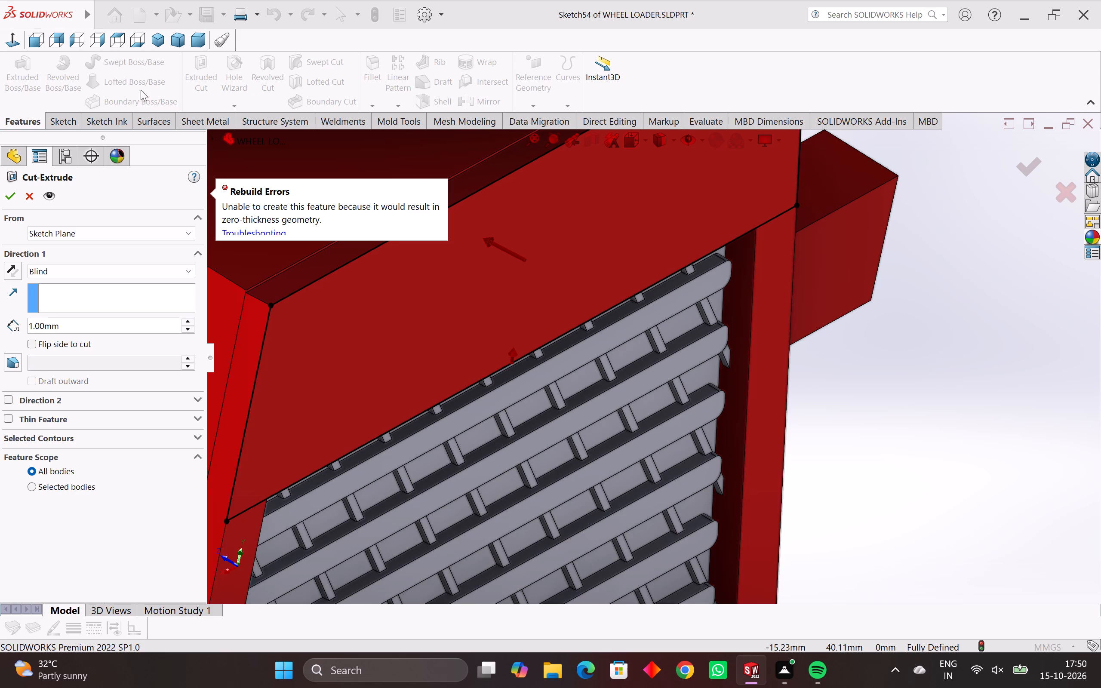
Examine the profile's lower corner closely where it meets the sloped face's side edge, and leave the cut.
scroll(640, 273, "up", 1)
scroll(780, 221, "up", 3)
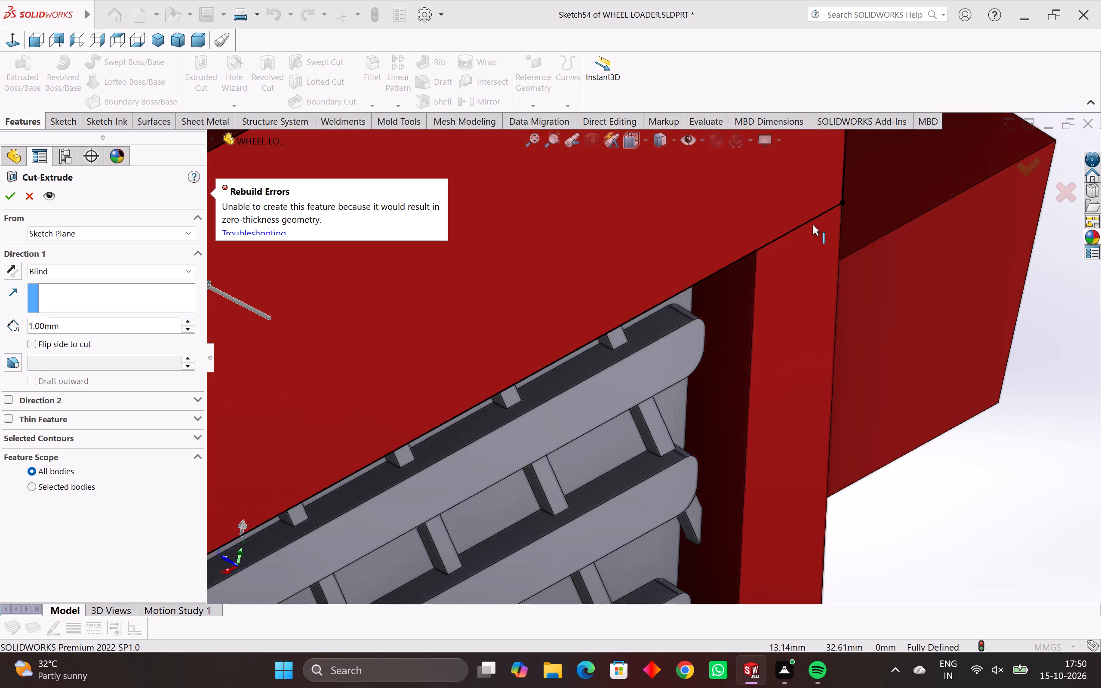
scroll(842, 223, "up", 8)
scroll(712, 264, "up", 3)
scroll(693, 293, "up", 5)
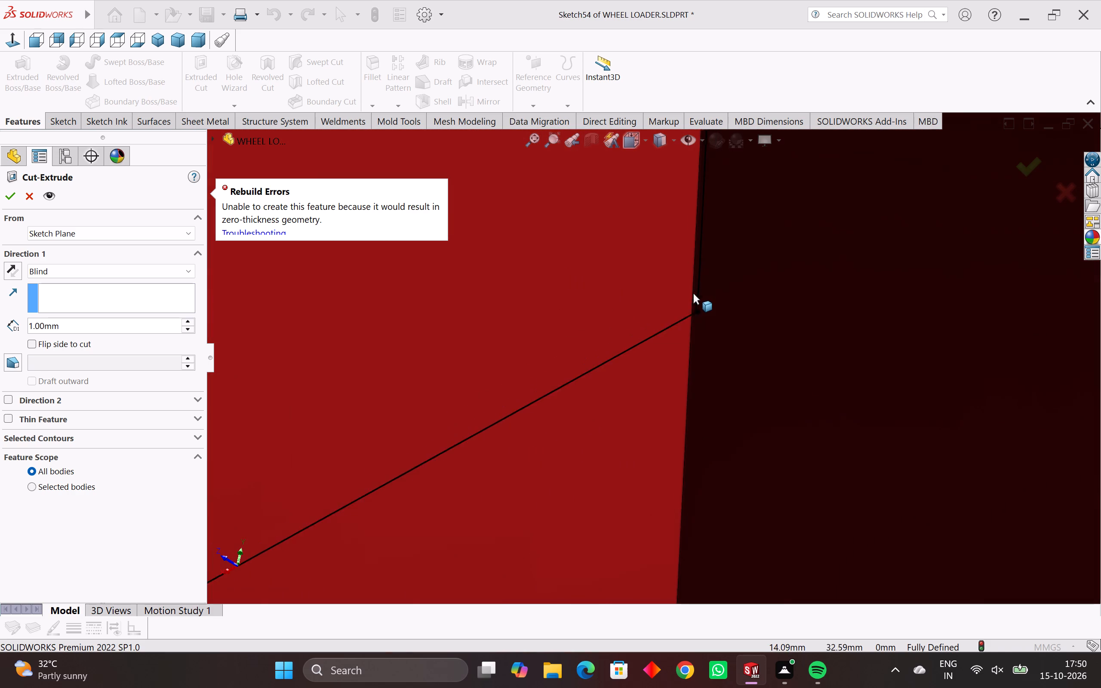
scroll(693, 305, "up", 8)
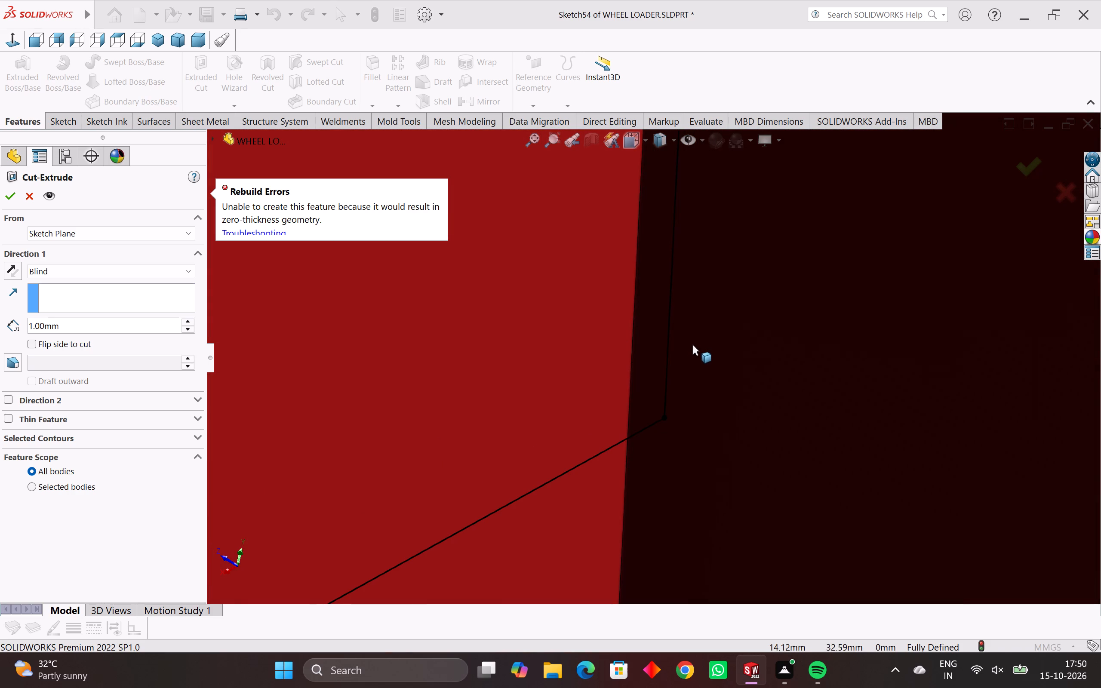
key("Escape")
key("Escape")
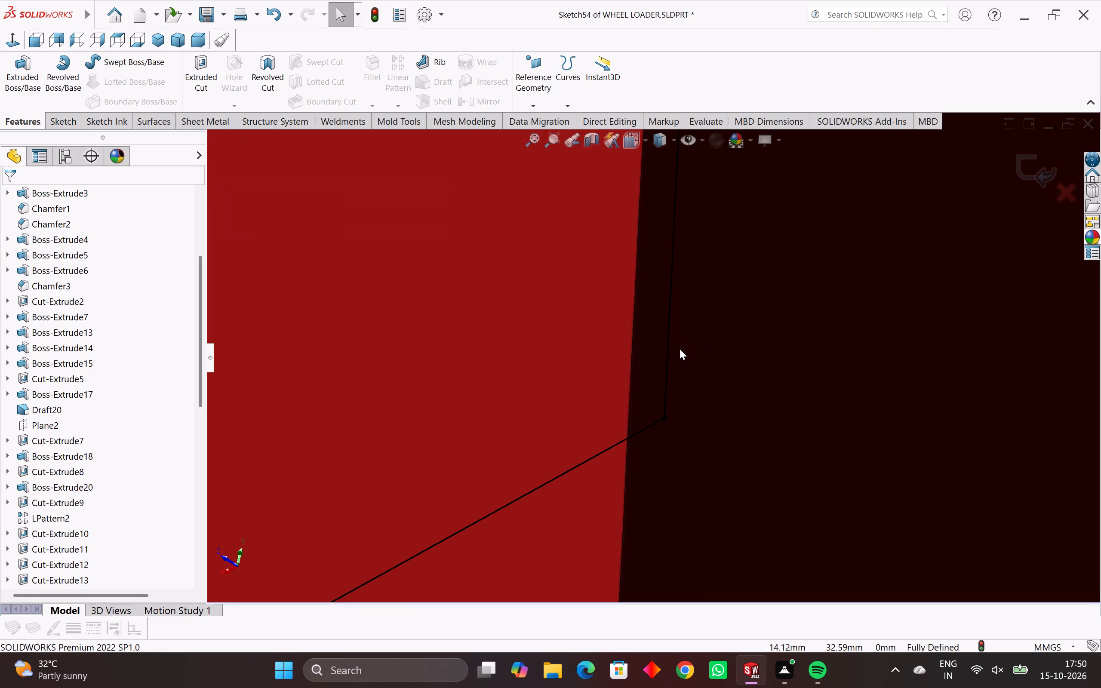
Delete the profile's bottom line and the side line that meet at the overhanging lower corner.
scroll(680, 349, "down", 3)
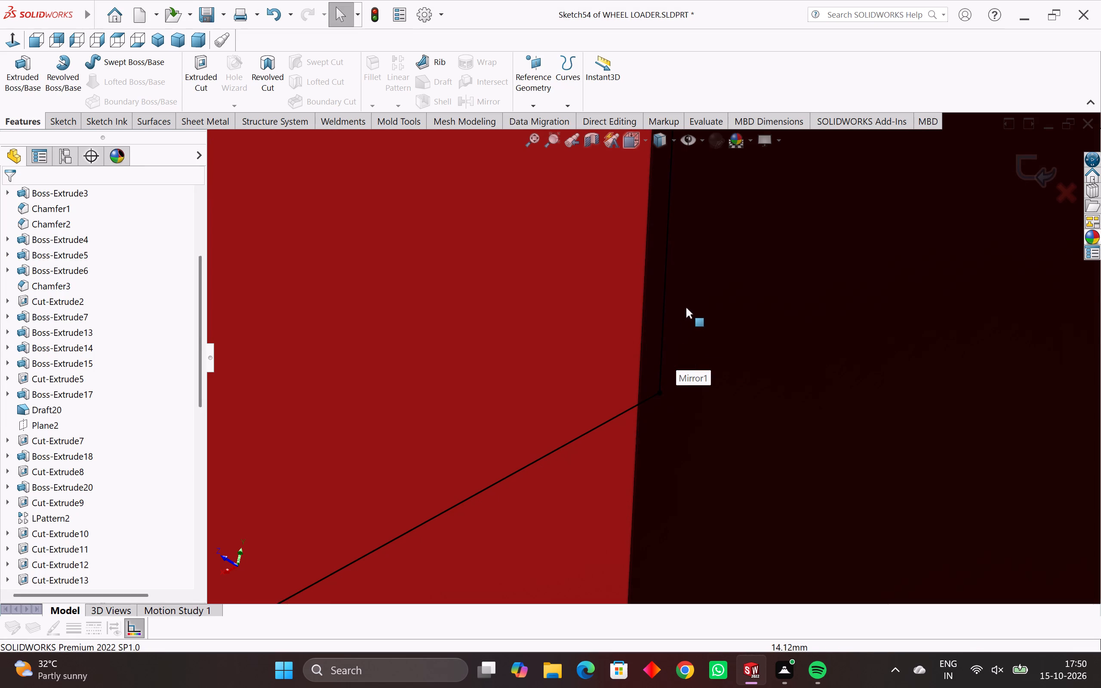
left_click_drag(686, 307, 631, 431)
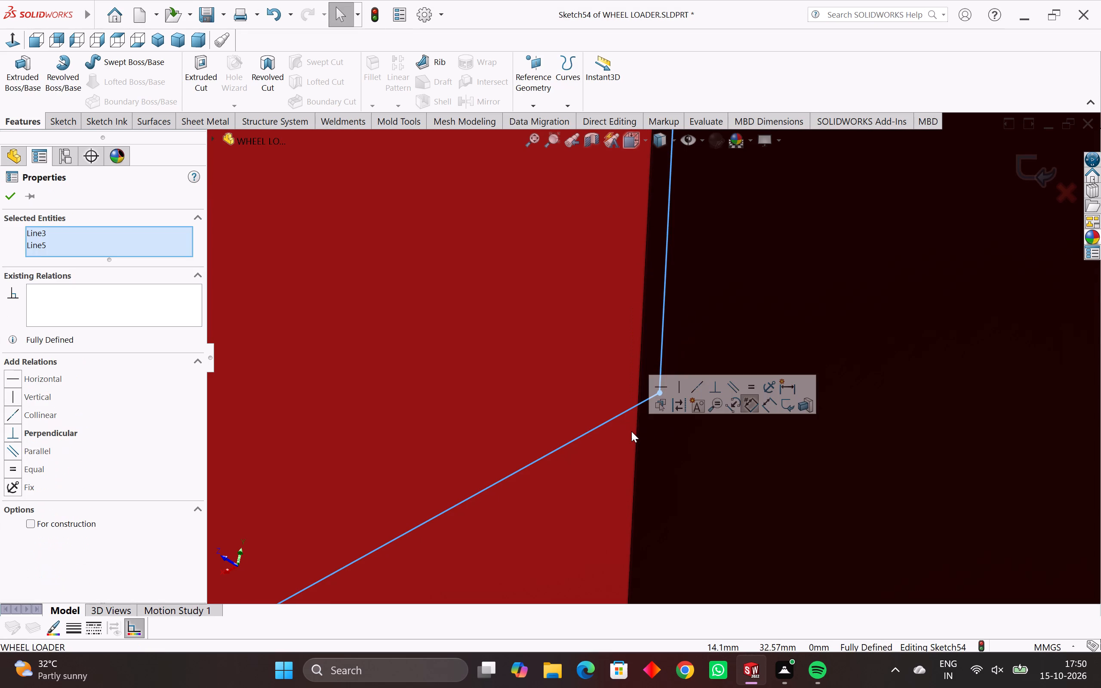
scroll(630, 432, "down", 17)
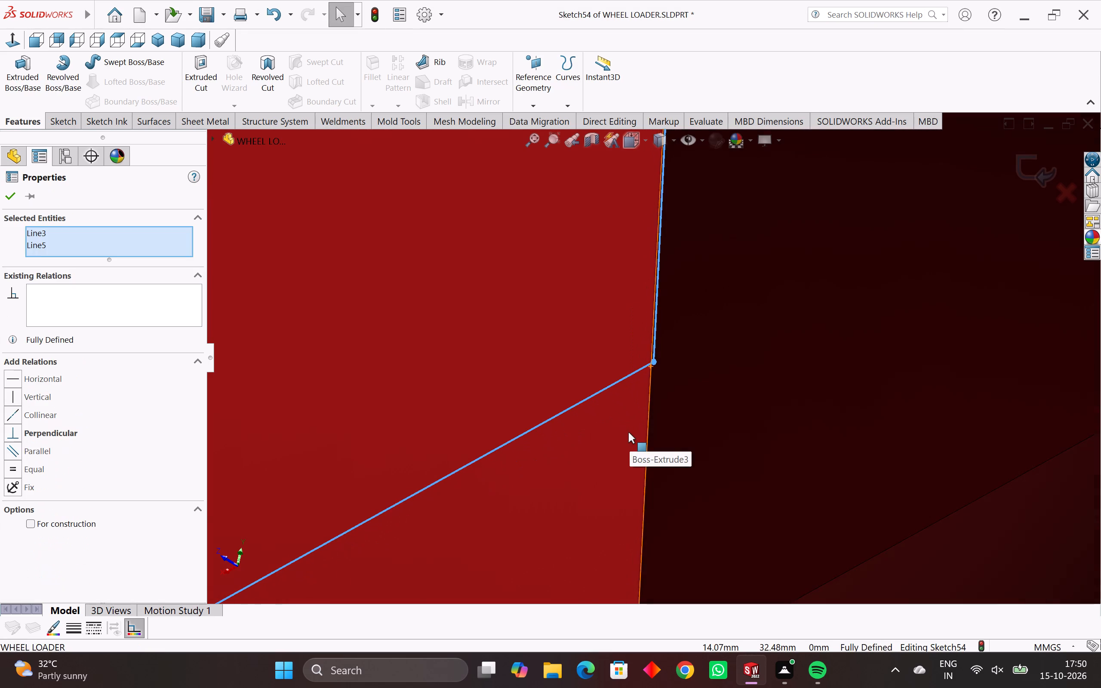
scroll(628, 432, "down", 8)
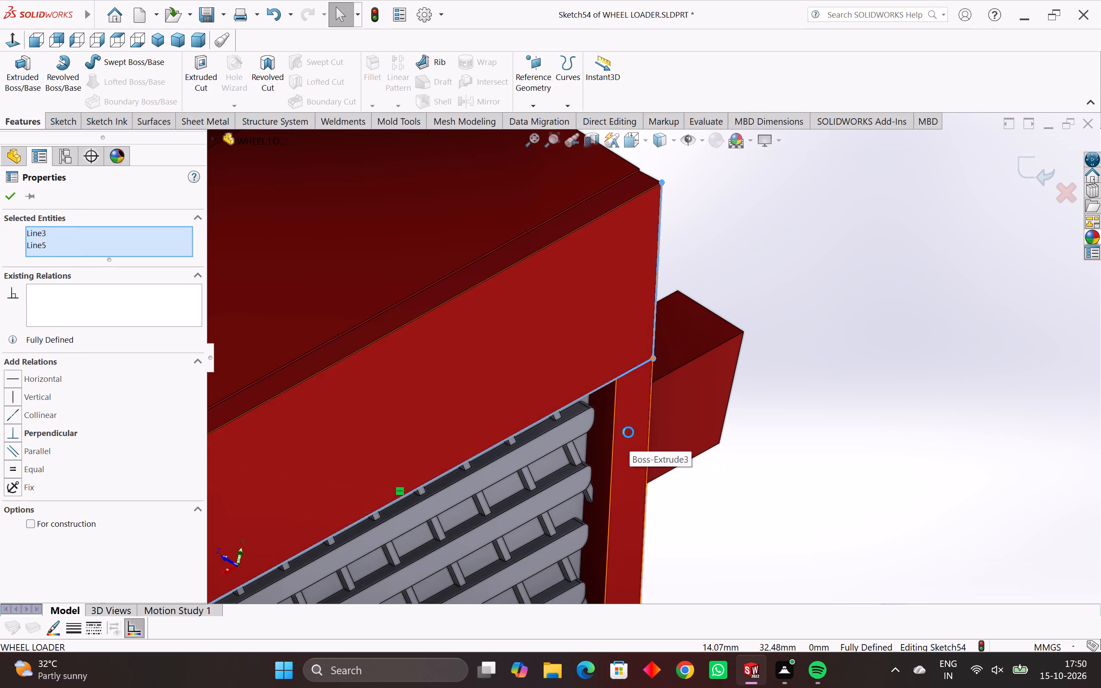
key("Delete")
Redraw the profile's bottom line about 28.2 mm long, horizontally along the grille's top edge from the open side line's end to the opposite face edge.
scroll(548, 439, "down", 4)
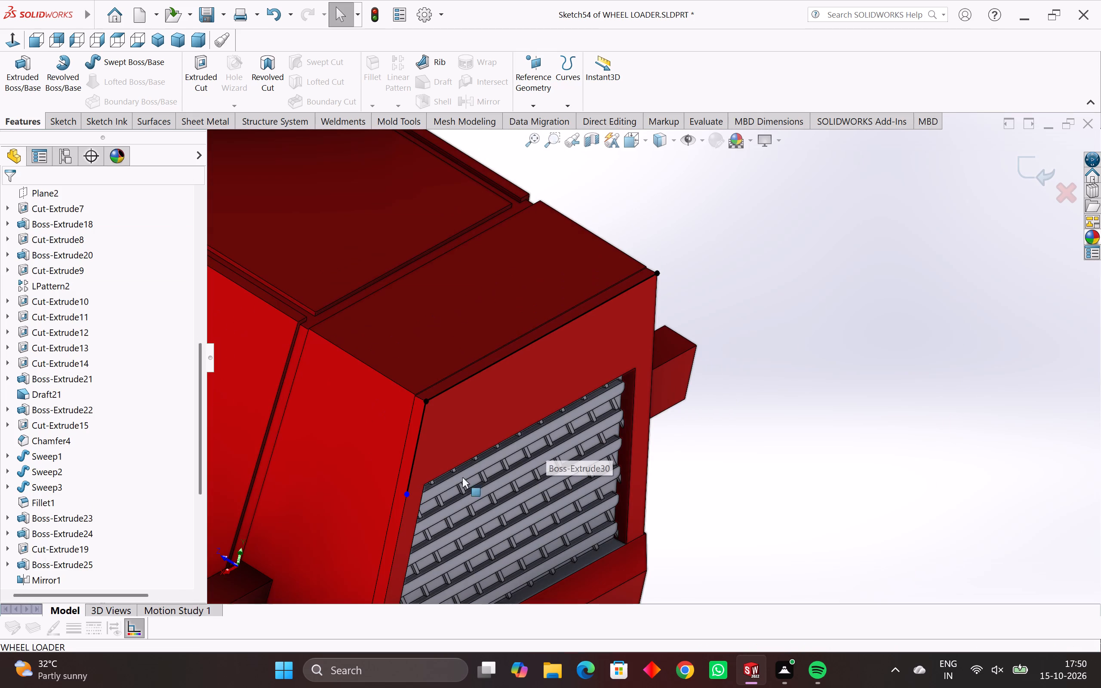
scroll(421, 482, "up", 3)
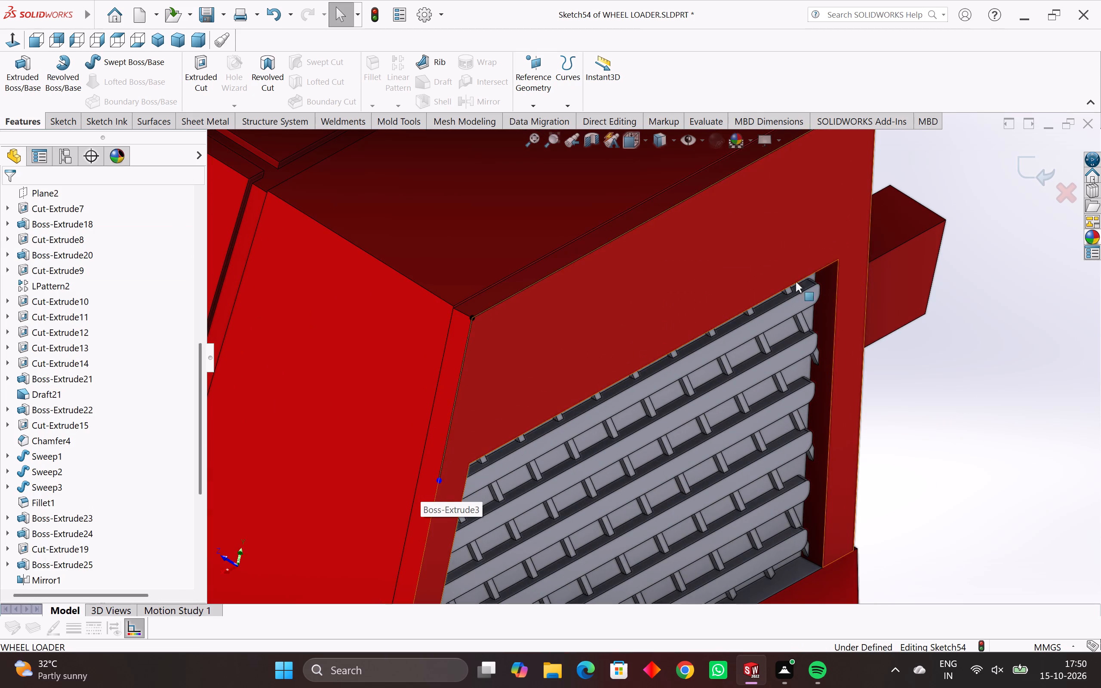
scroll(429, 467, "up", 2)
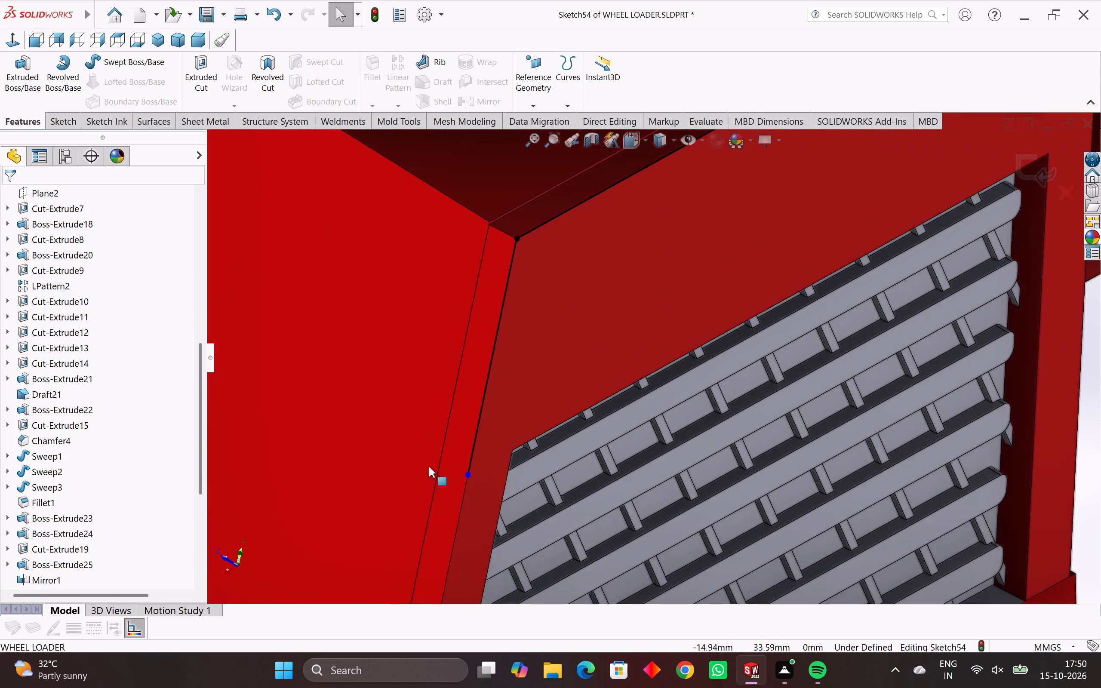
scroll(429, 467, "up", 2)
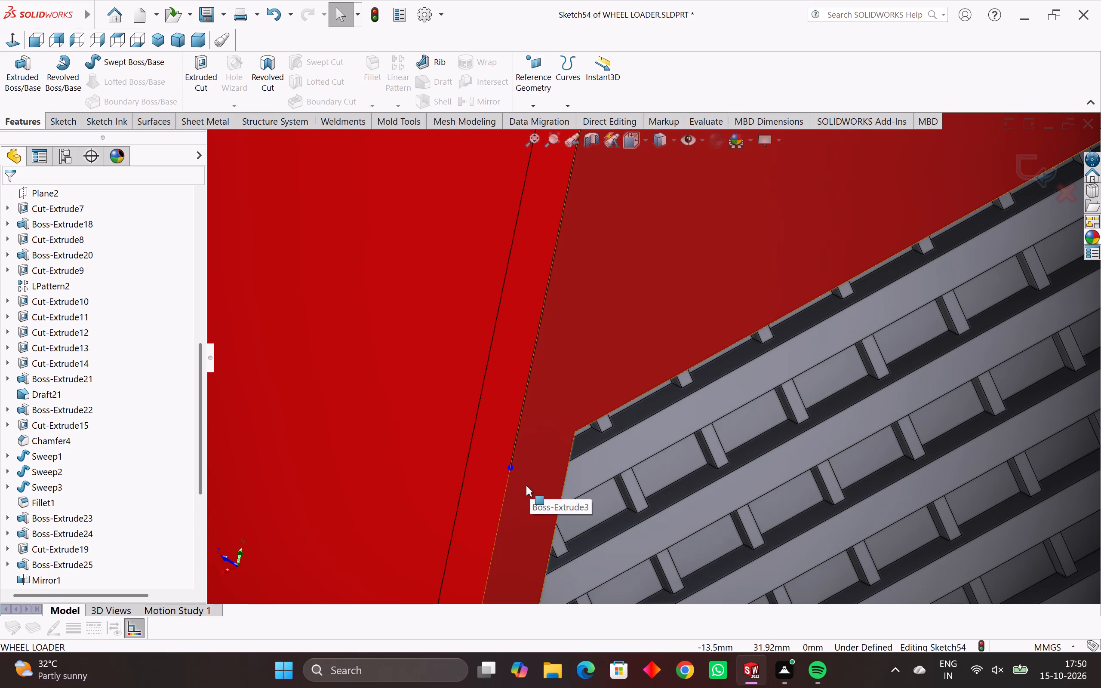
key("l")
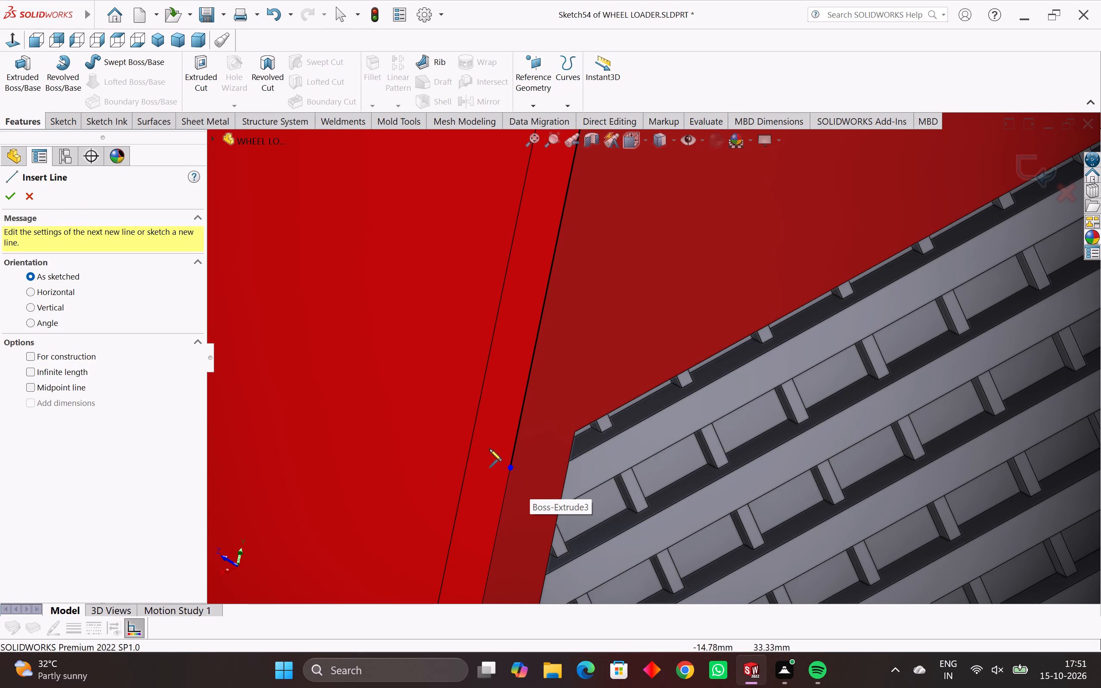
left_click(510, 466)
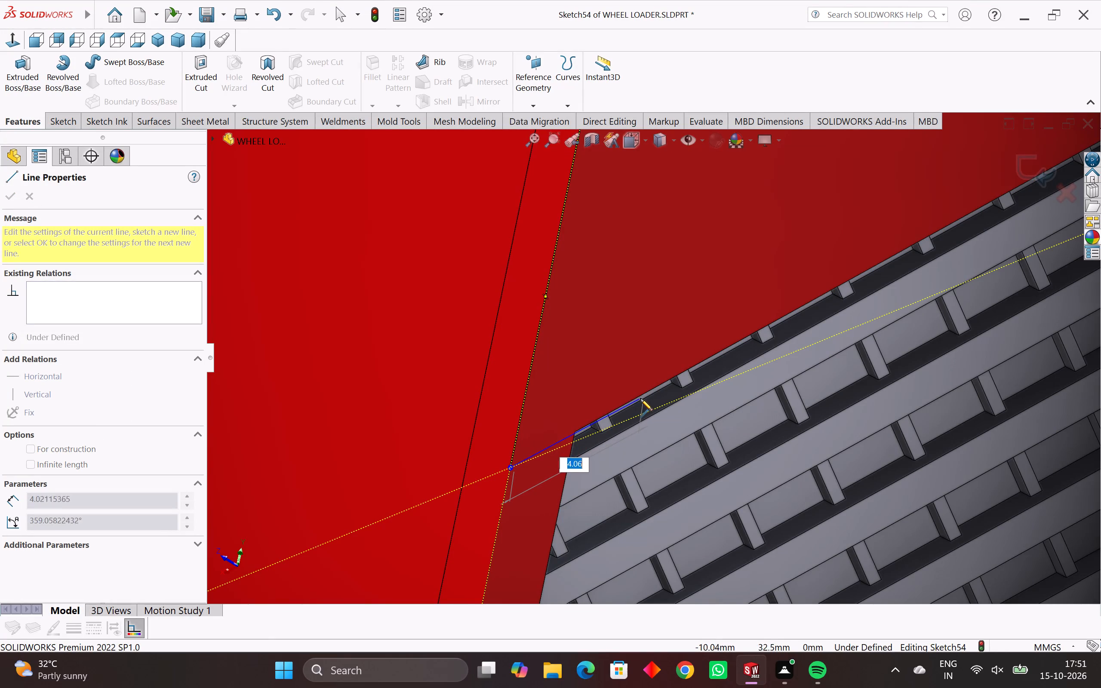
scroll(647, 395, "down", 3)
scroll(818, 344, "down", 2)
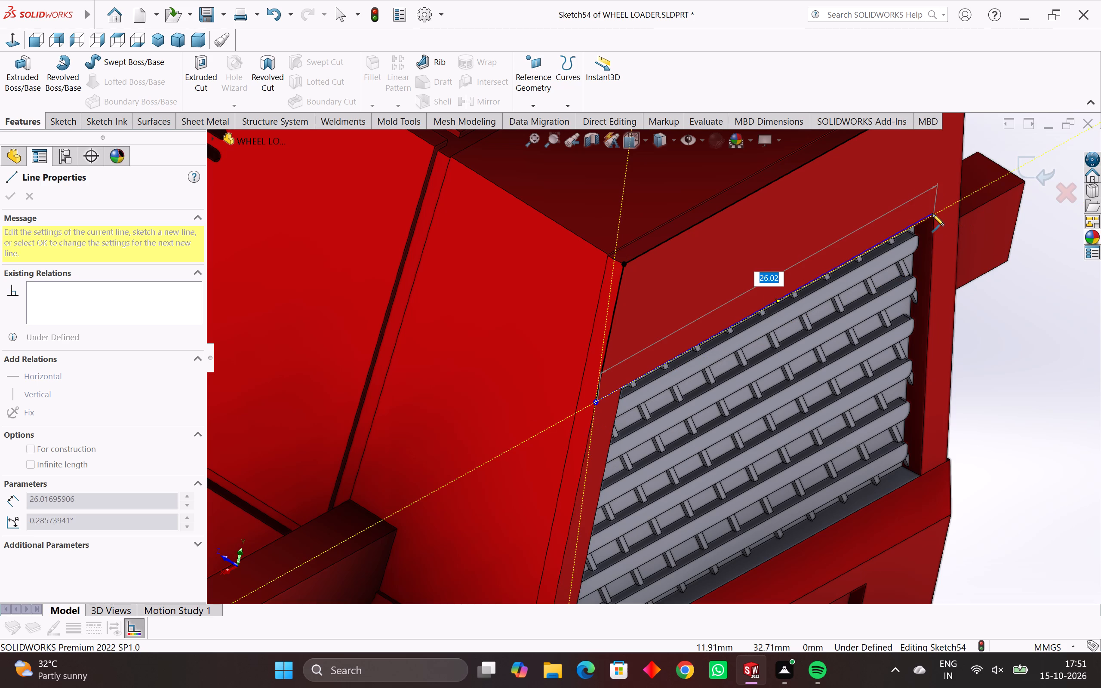
scroll(932, 214, "up", 5)
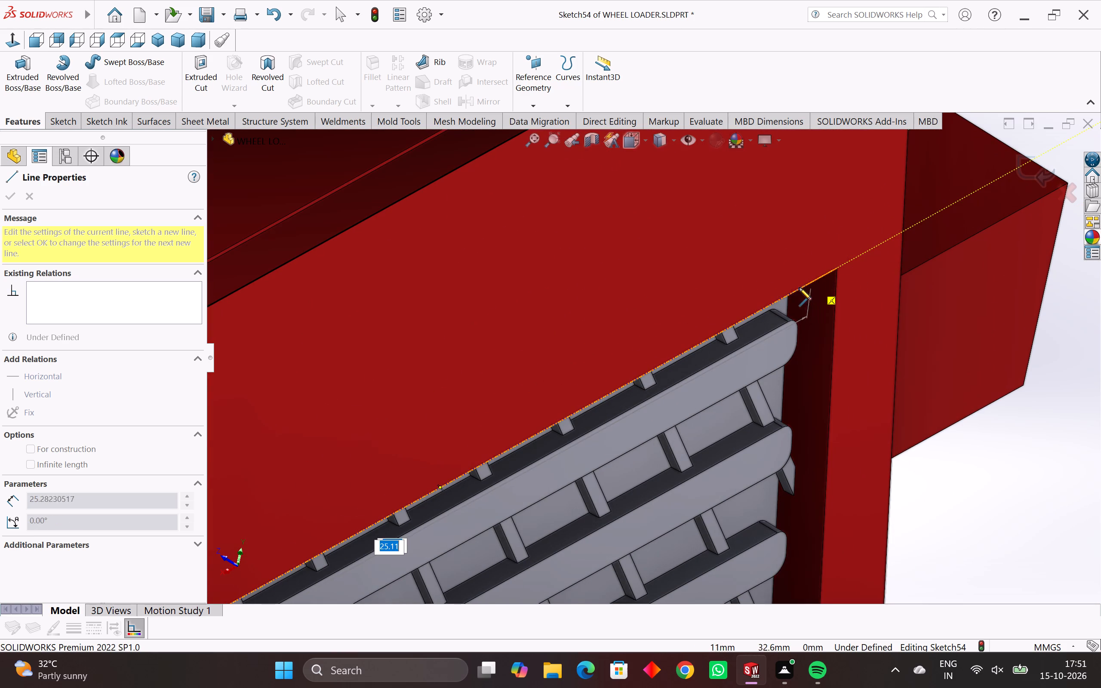
scroll(777, 301, "down", 2)
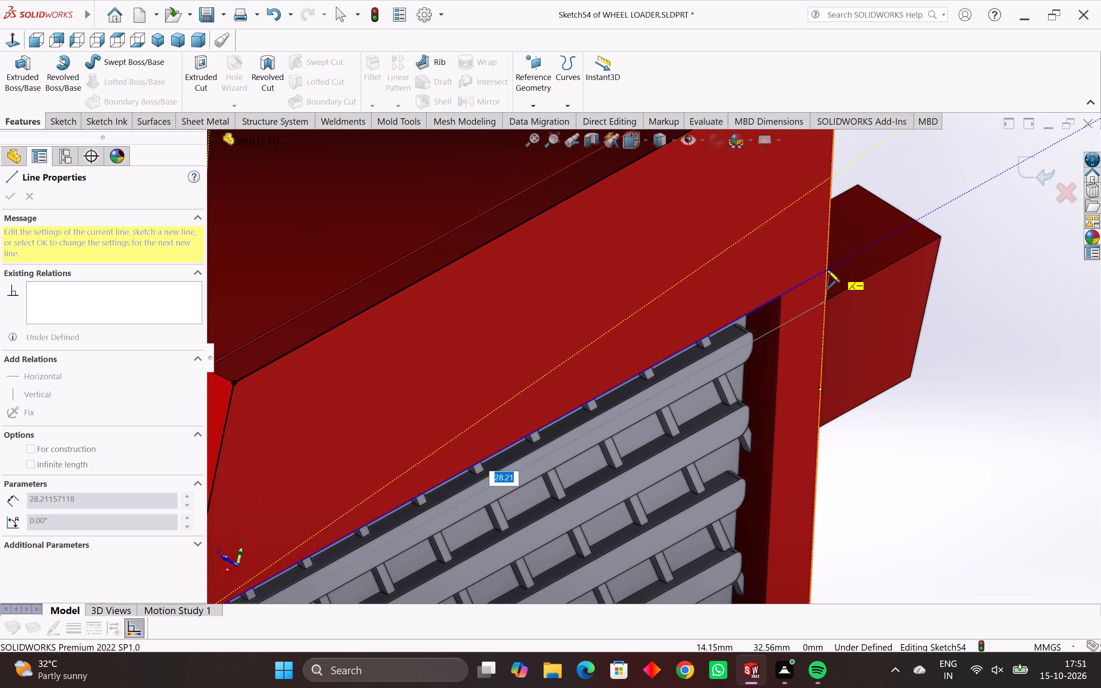
left_click(827, 270)
Close the profile with a side line about 7.55 mm long from the new bottom line's end up to the face's top corner.
scroll(827, 158, "down", 3)
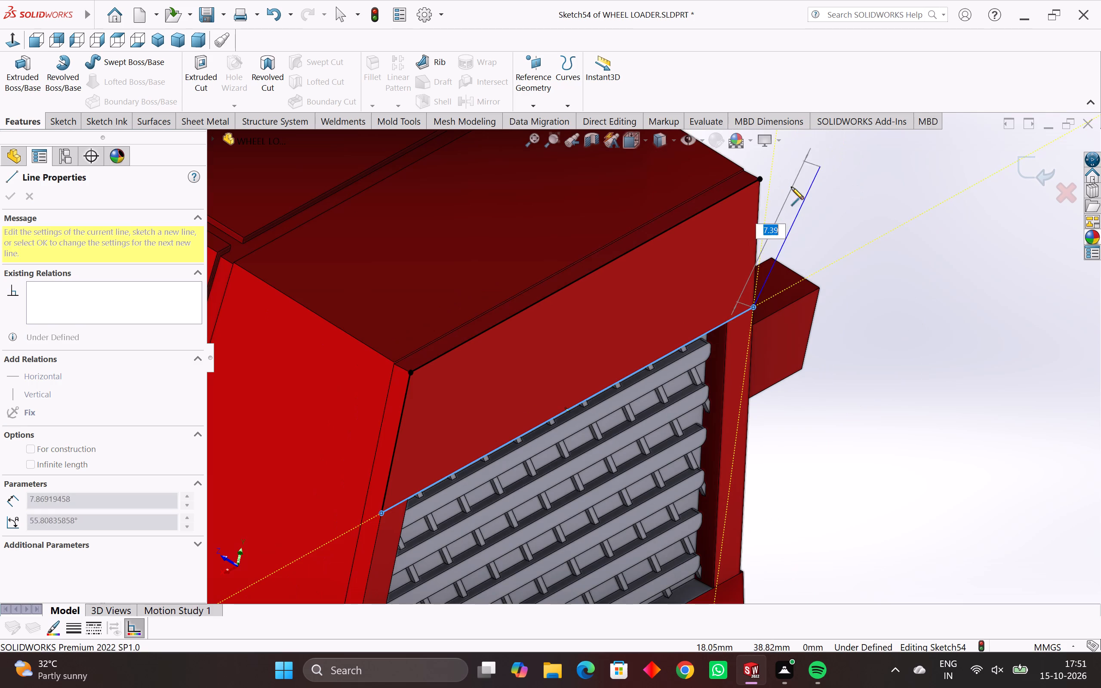
scroll(766, 191, "up", 4)
scroll(735, 210, "up", 7)
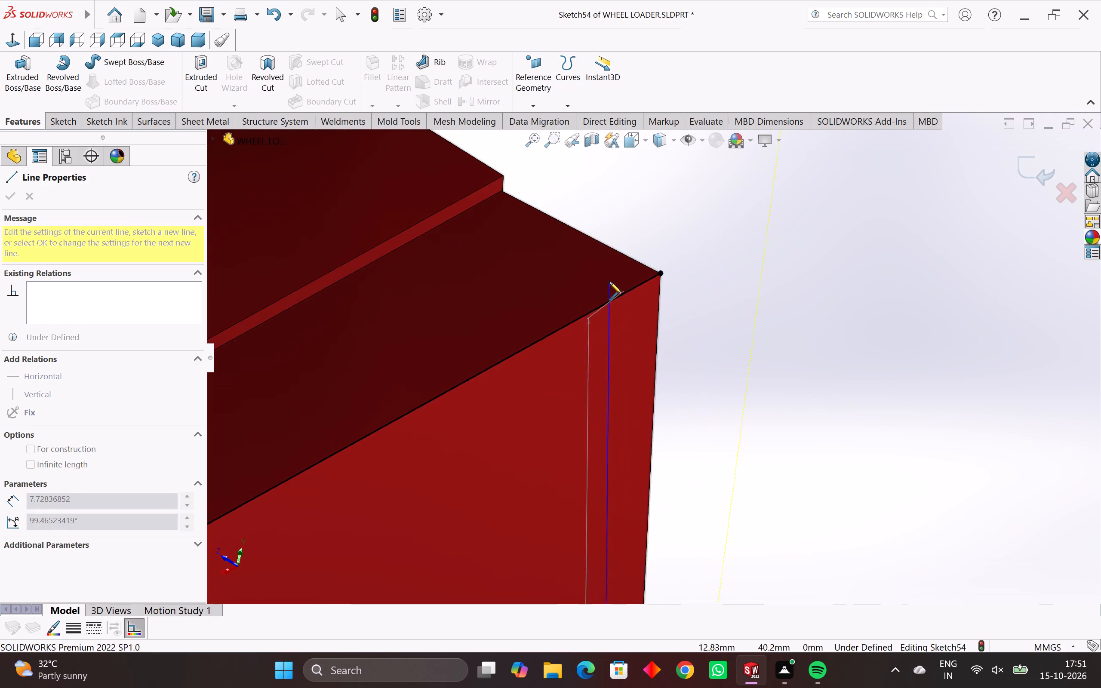
scroll(609, 282, "up", 4)
scroll(681, 292, "up", 4)
scroll(743, 288, "up", 3)
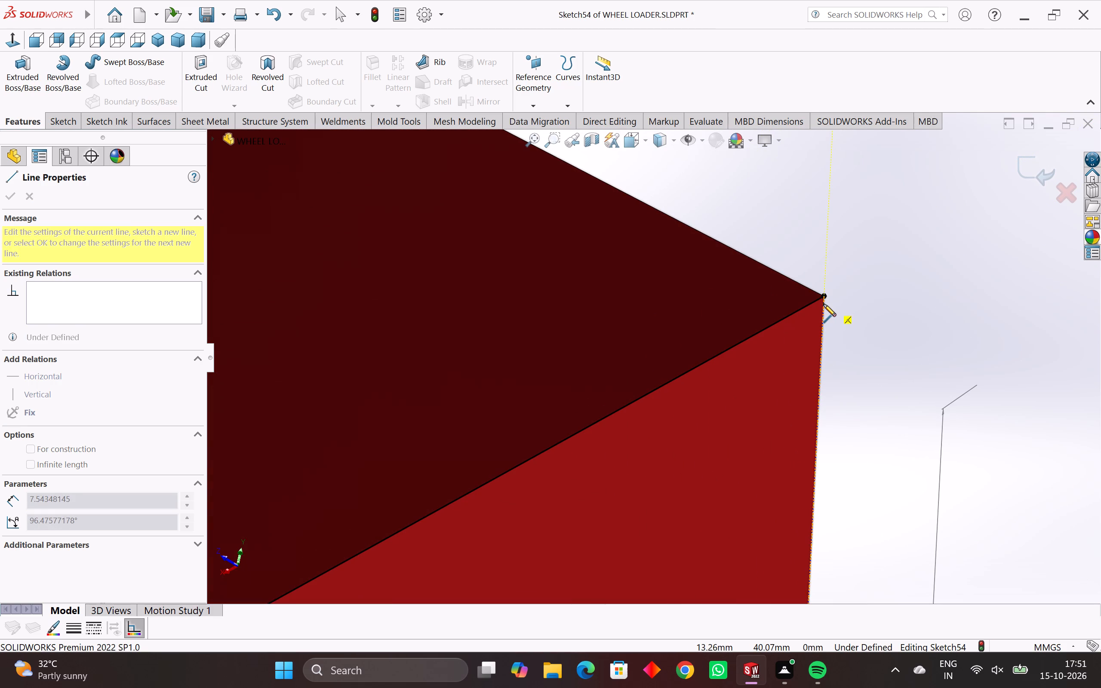
left_click(824, 296)
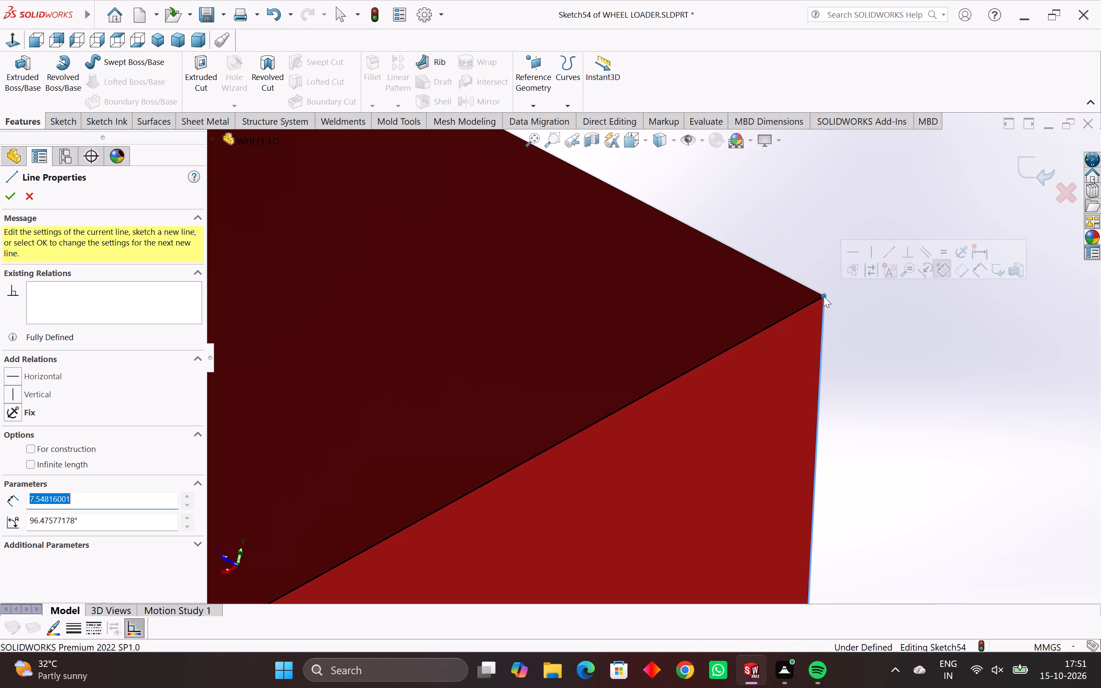
key("Escape")
key("Escape")
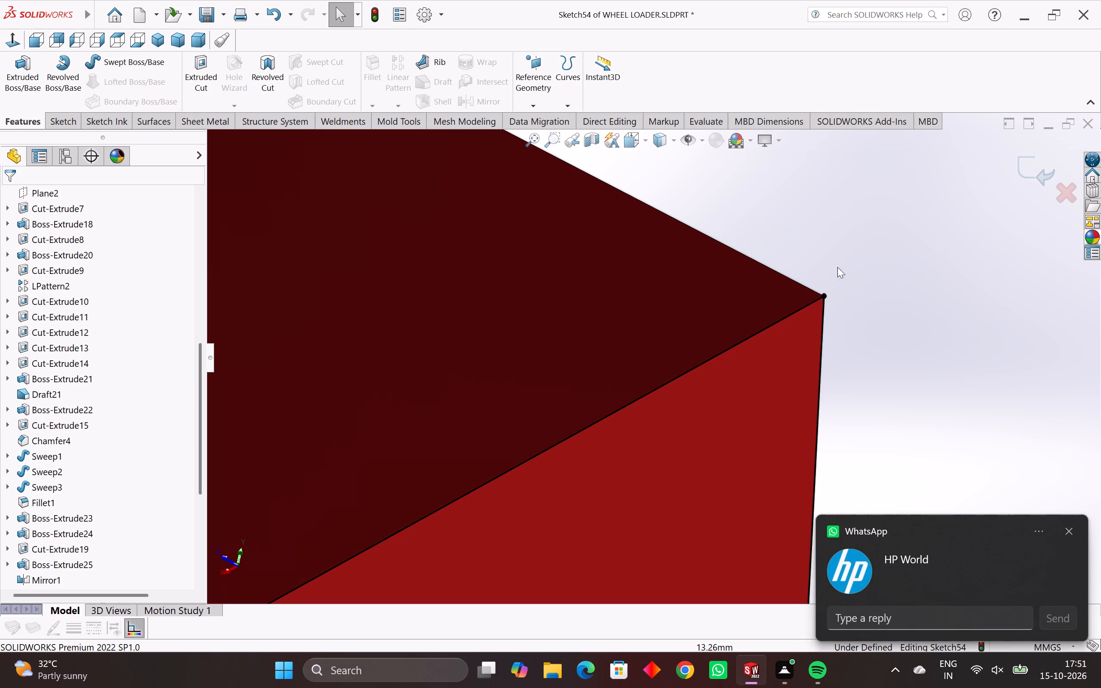
Fully define the profile's four lines with calculated dimensions, using the Baseline horizontal and Chain vertical schemes.
scroll(864, 269, "down", 2)
scroll(744, 288, "down", 4)
scroll(695, 341, "down", 3)
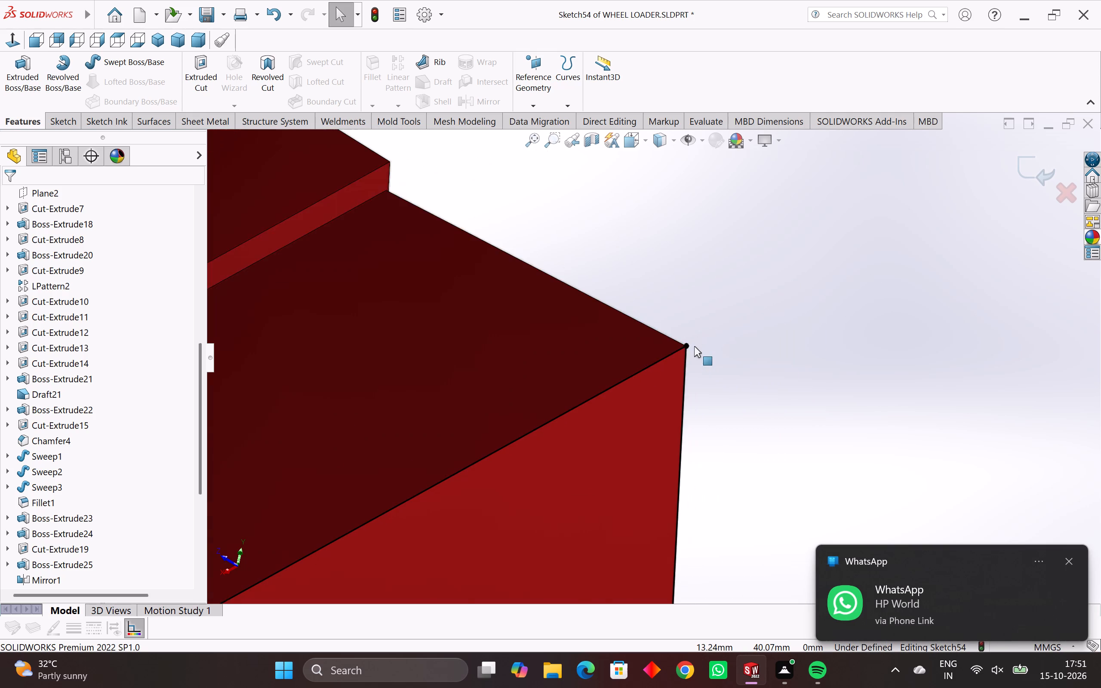
scroll(694, 346, "down", 13)
scroll(672, 395, "down", 4)
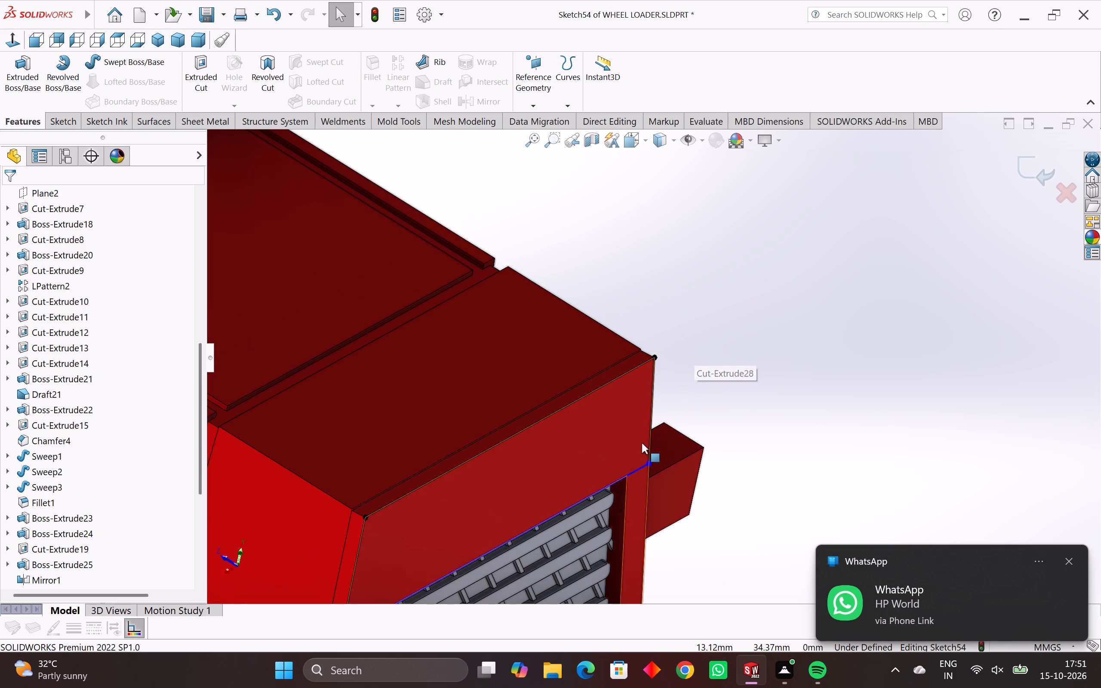
scroll(642, 443, "down", 3)
scroll(527, 504, "up", 3)
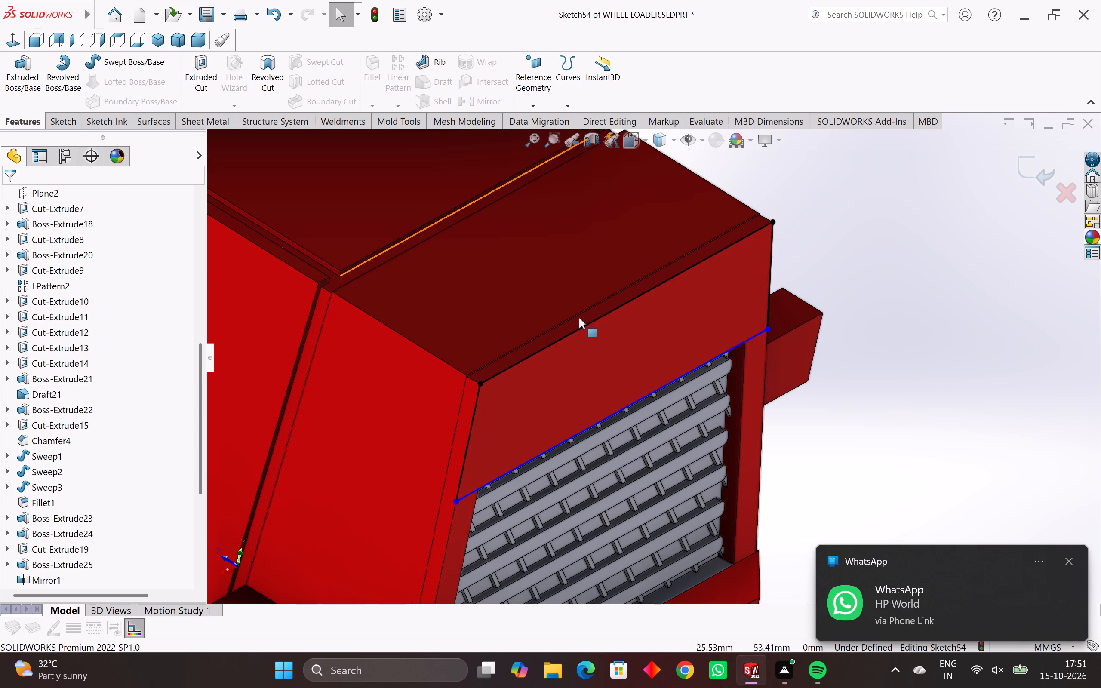
left_click_drag(847, 182, 364, 479)
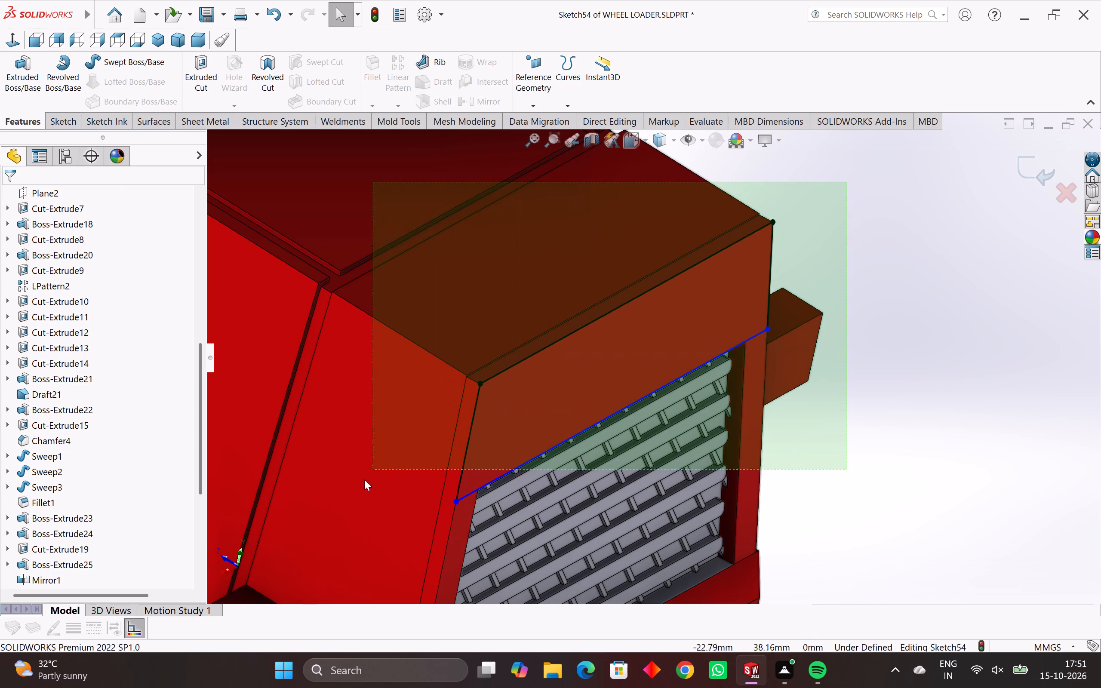
left_click_drag(364, 479, 338, 540)
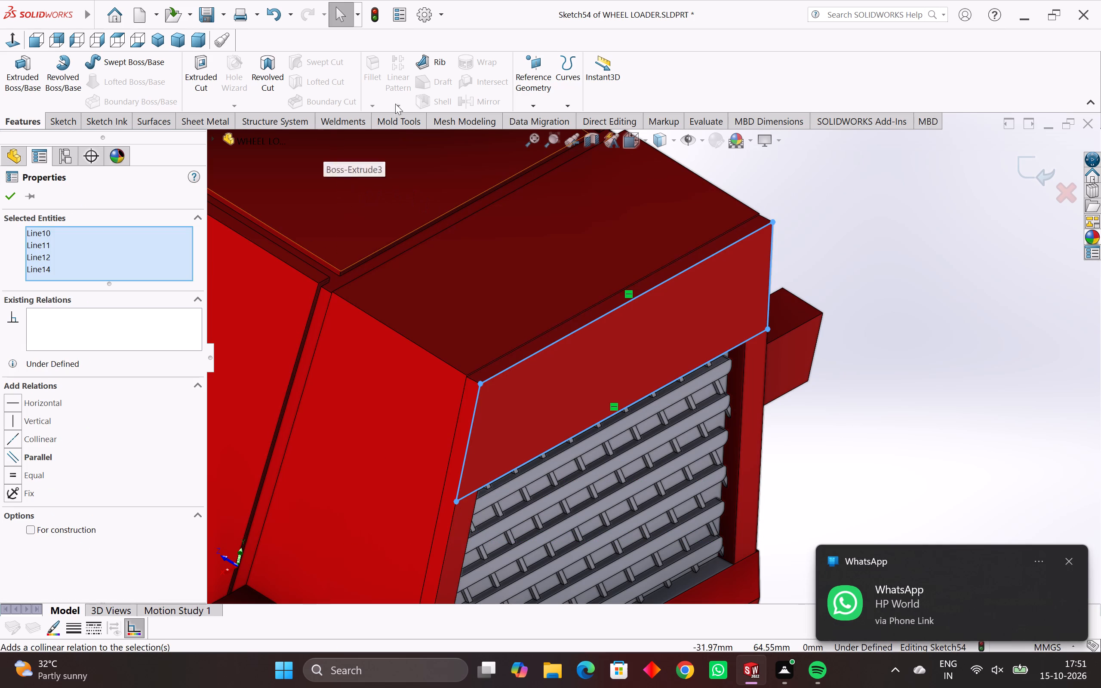
left_click(58, 122)
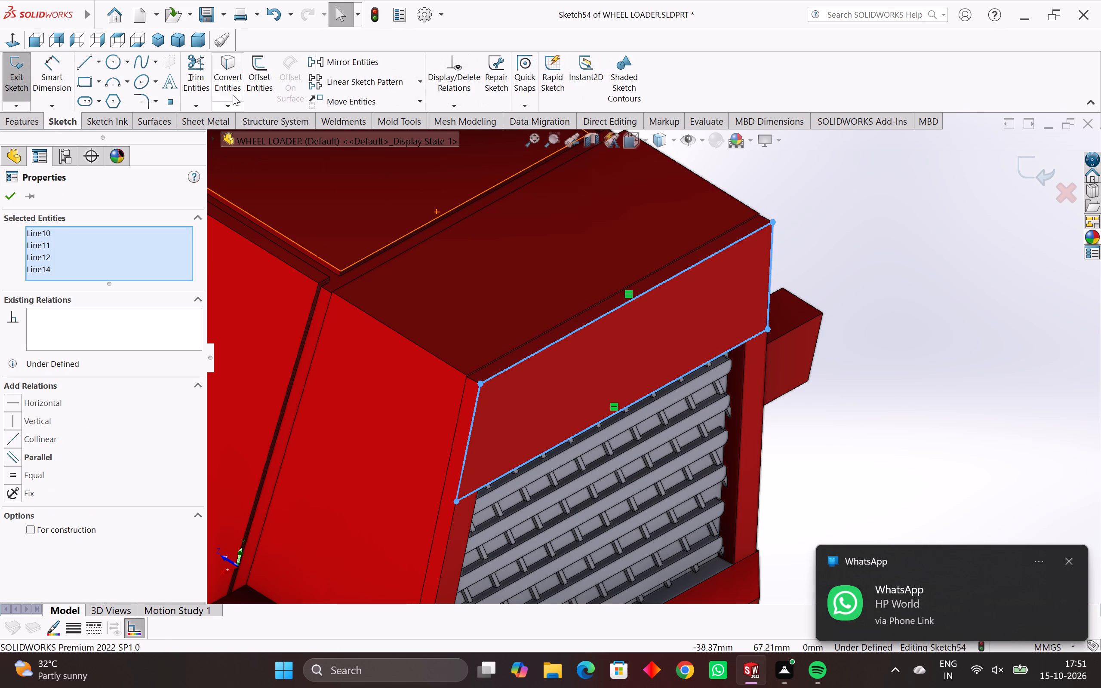
left_click(439, 108)
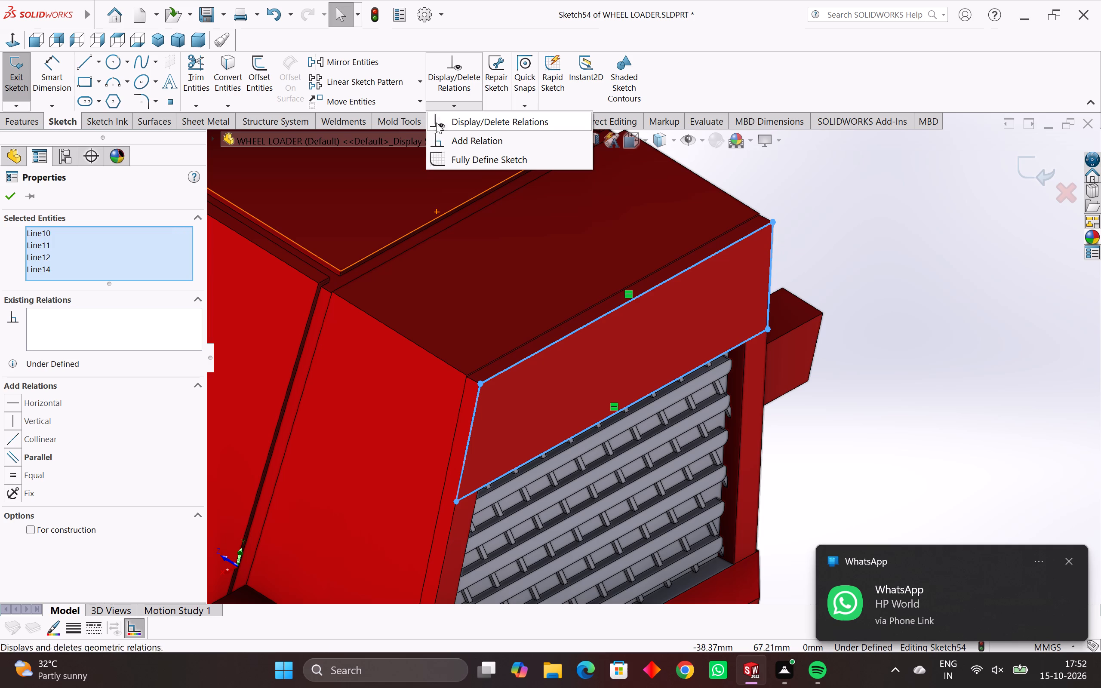
left_click(437, 163)
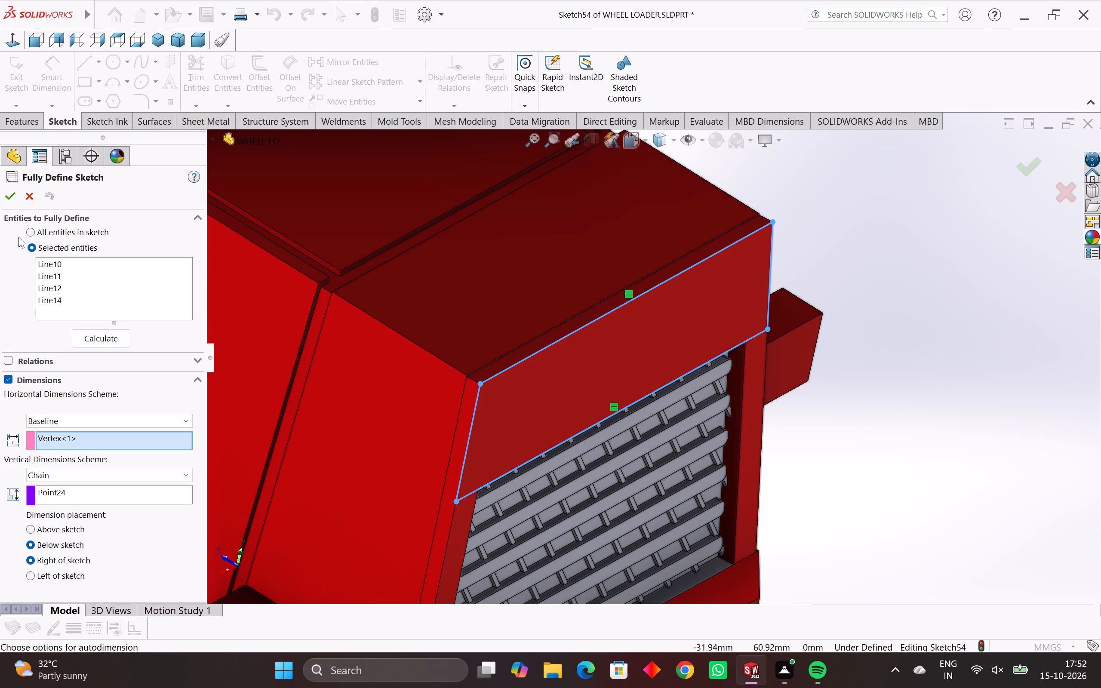
left_click(98, 336)
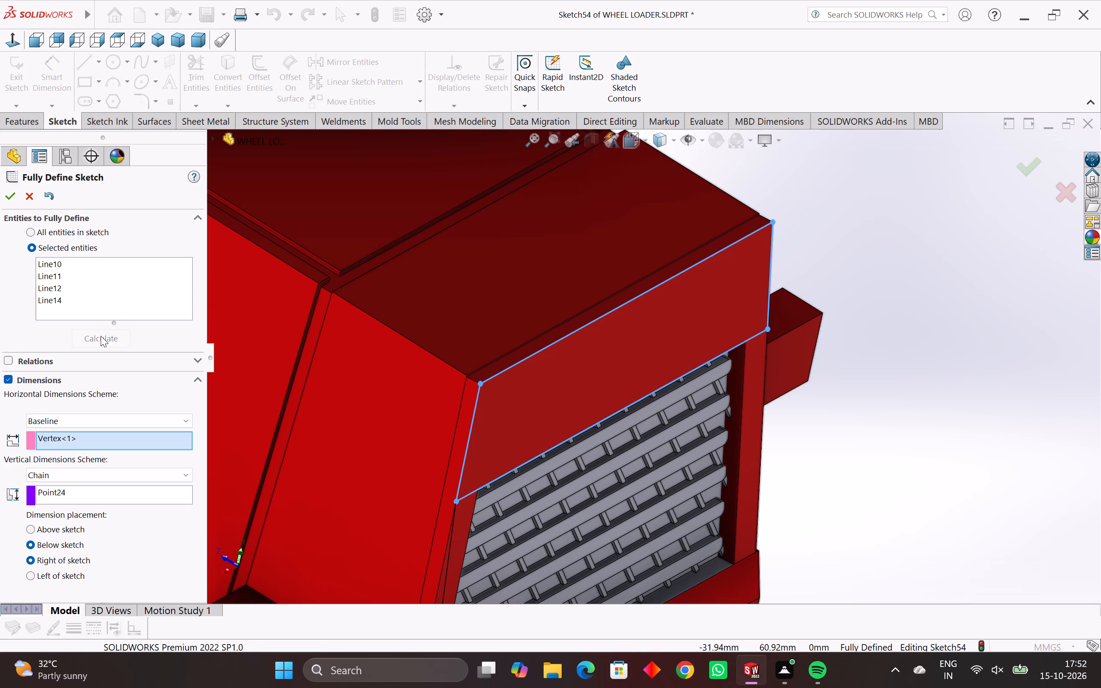
left_click(0, 195)
left_click(16, 198)
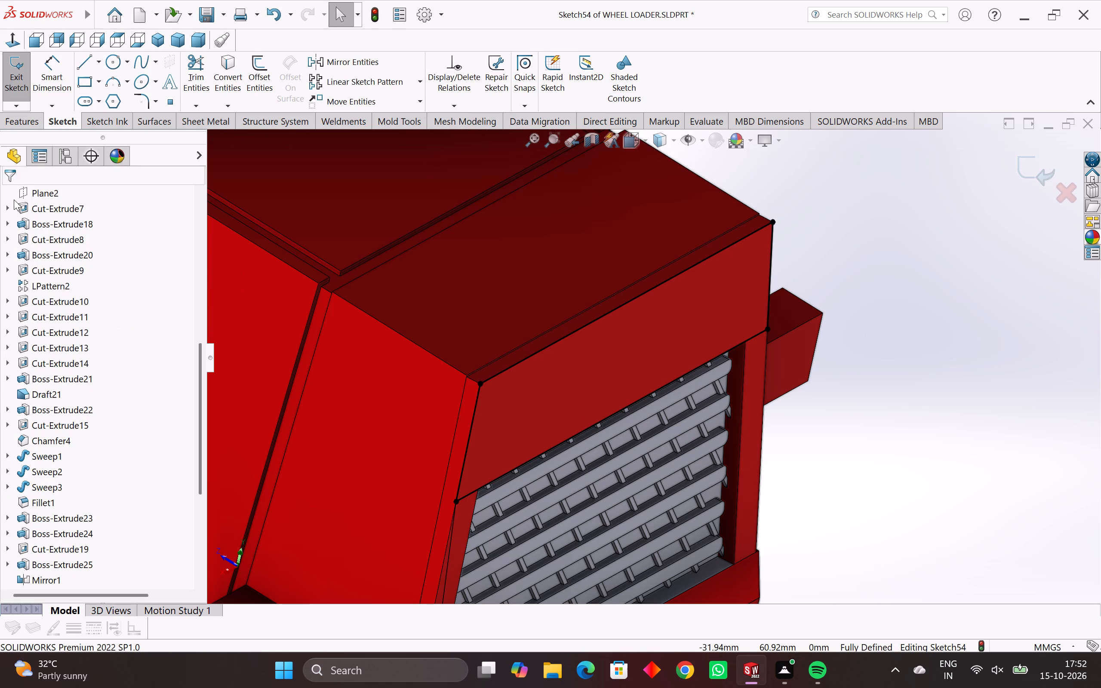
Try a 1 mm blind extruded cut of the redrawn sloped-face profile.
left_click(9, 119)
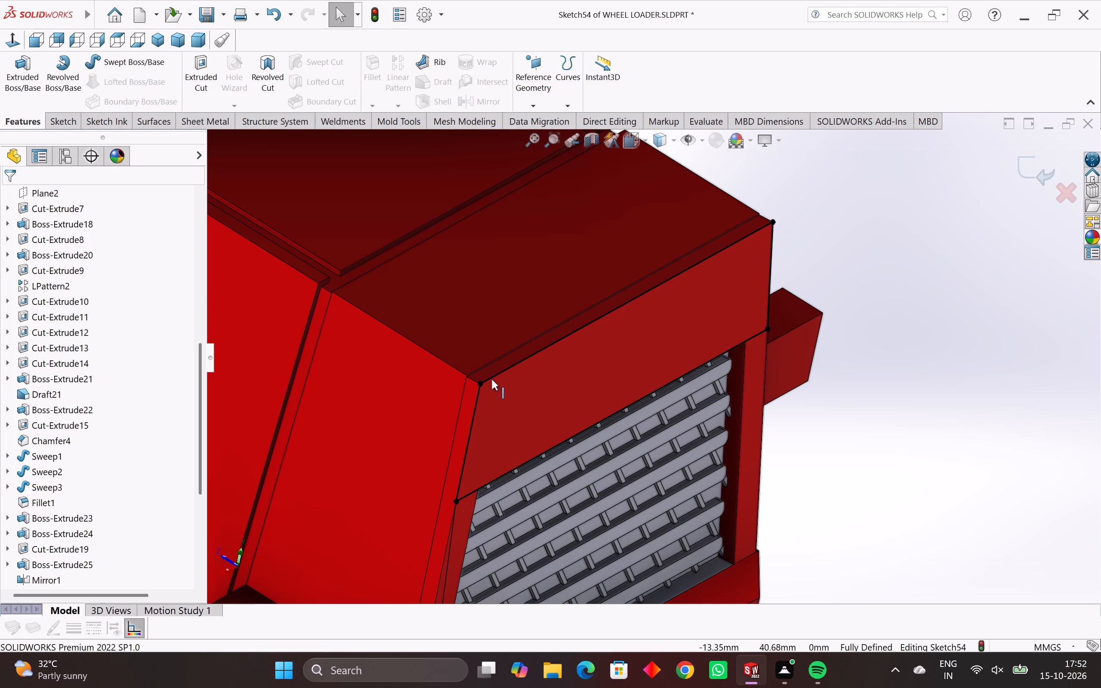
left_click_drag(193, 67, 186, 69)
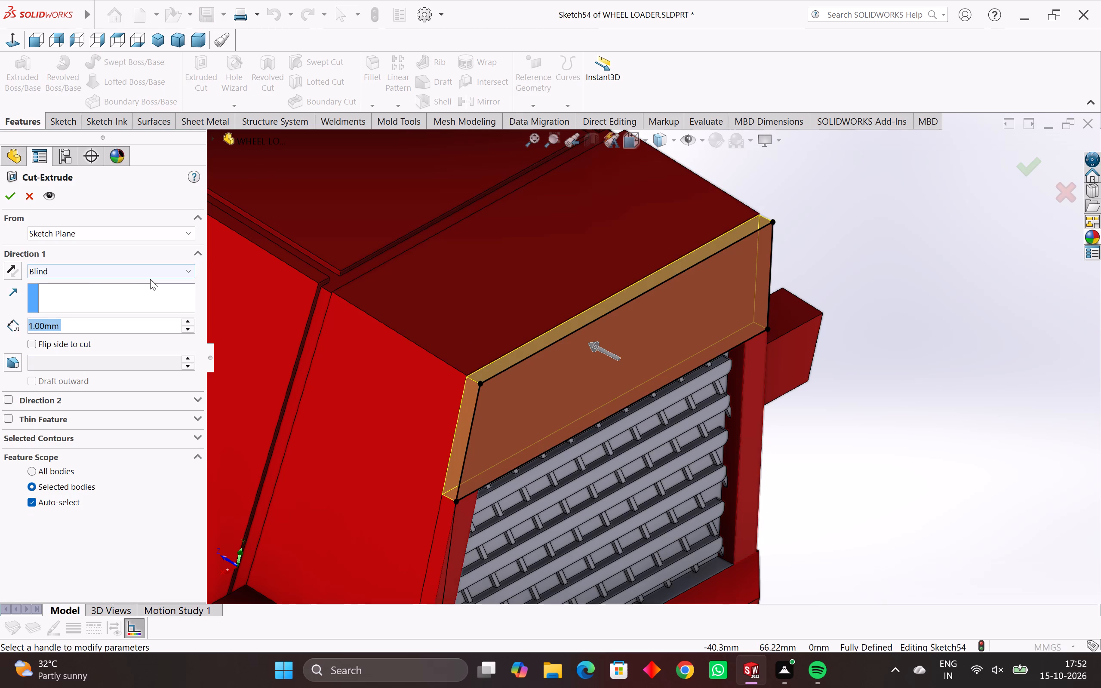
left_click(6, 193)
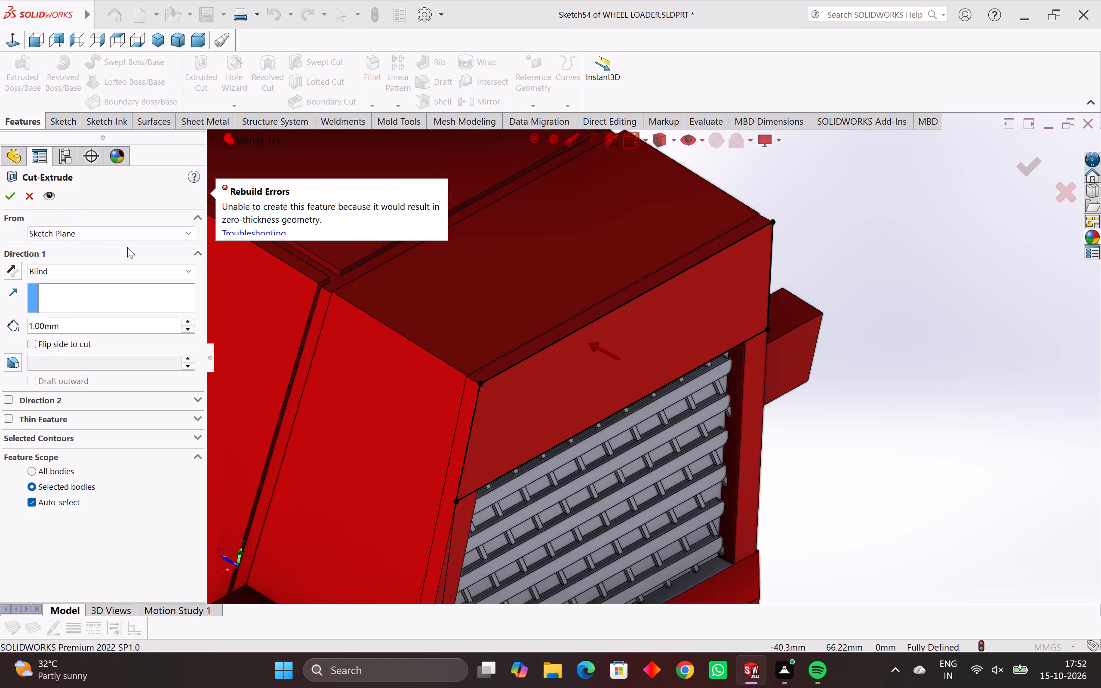
Examine the profile's lower corners and how its lines meet the sloped face's edges beside the grille.
scroll(779, 319, "up", 13)
scroll(735, 363, "up", 5)
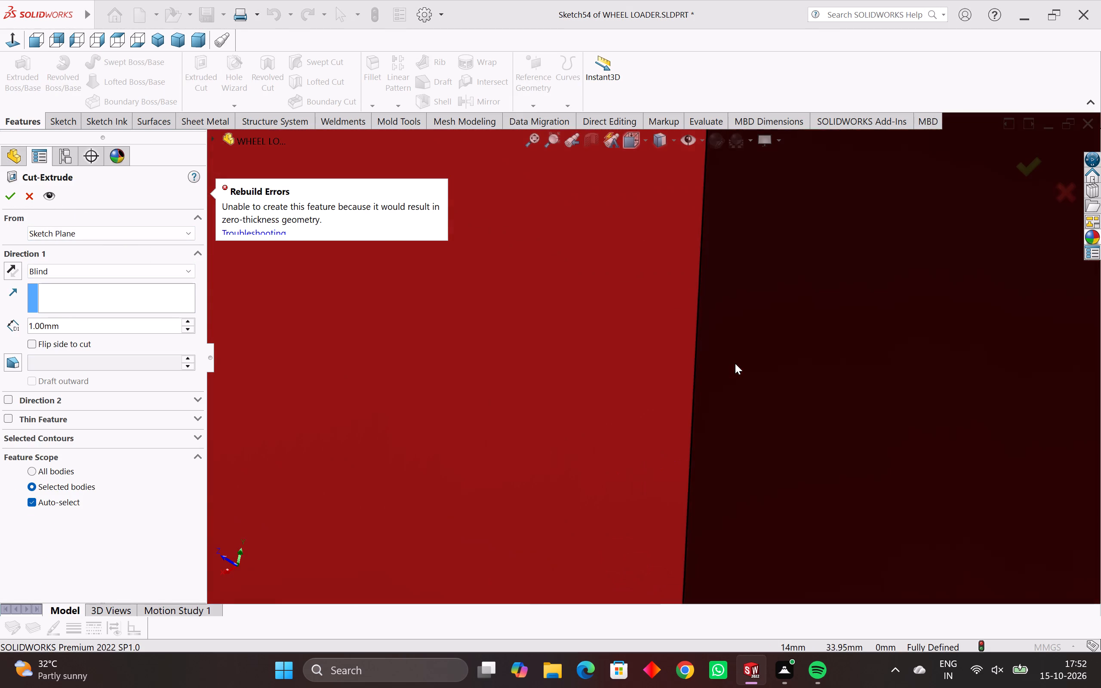
scroll(735, 363, "up", 1)
scroll(735, 363, "down", 12)
scroll(676, 439, "up", 10)
scroll(582, 384, "down", 6)
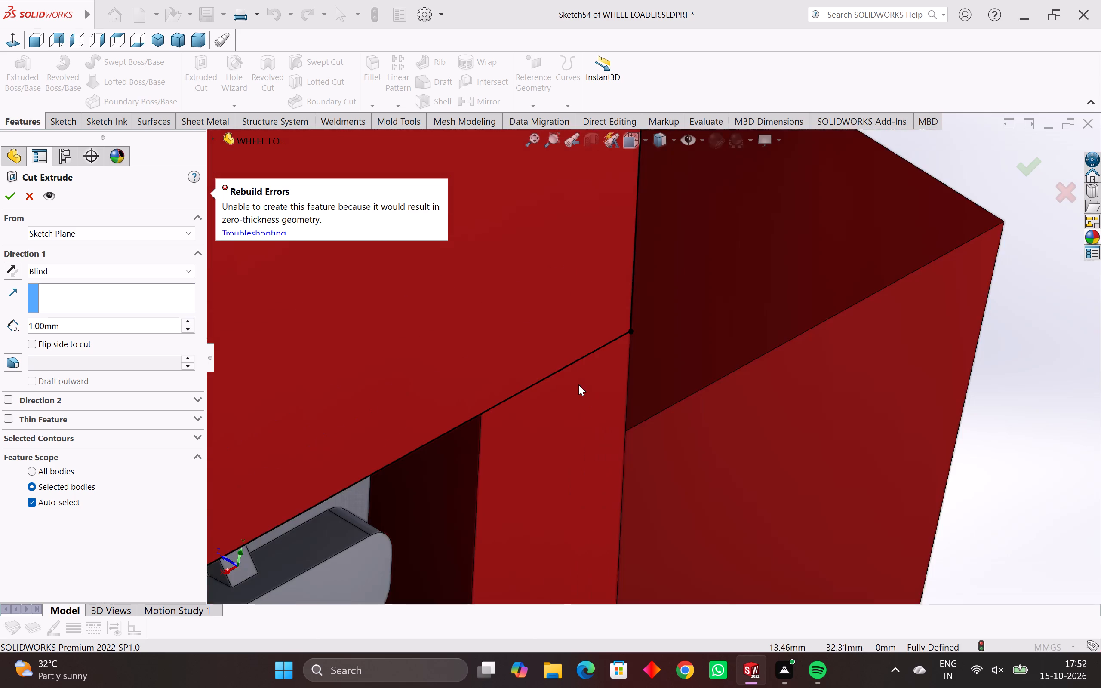
scroll(578, 384, "down", 6)
middle_click_drag(577, 385, 514, 386)
scroll(514, 386, "down", 3)
scroll(707, 424, "down", 5)
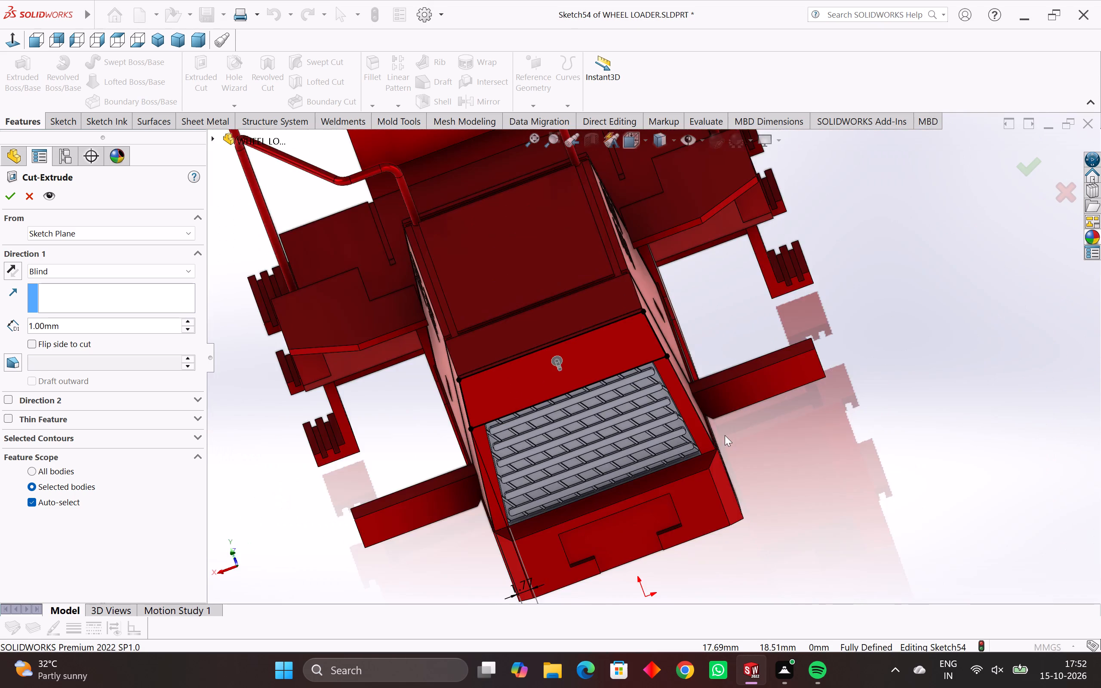
middle_click_drag(725, 435, 543, 443)
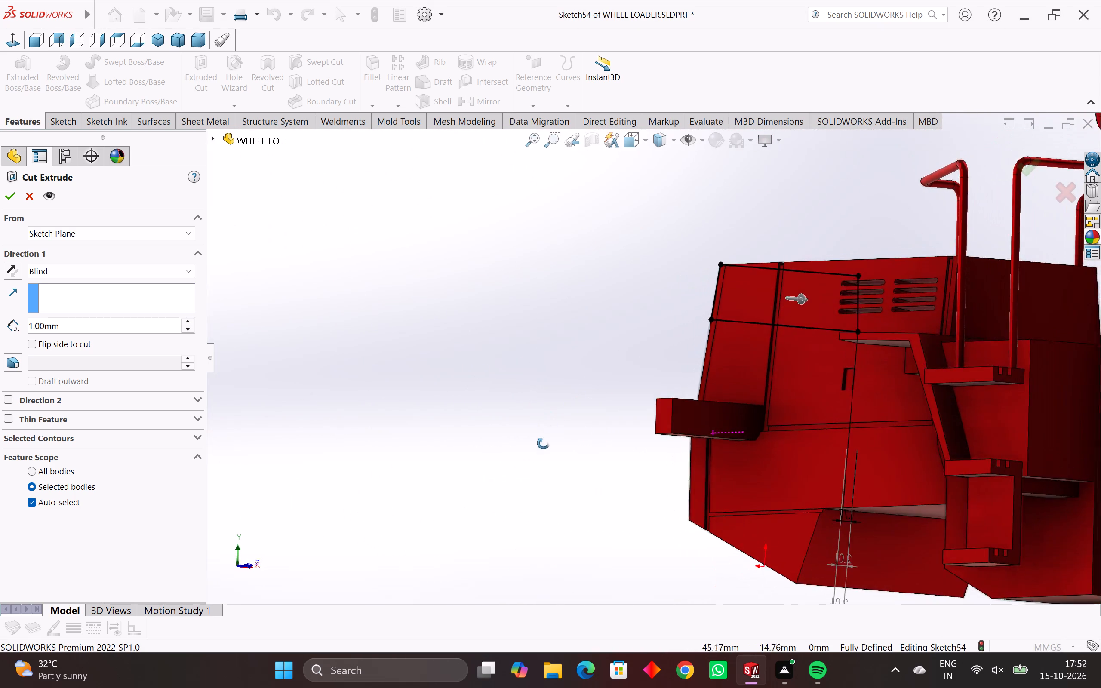
middle_click_drag(543, 443, 779, 577)
scroll(689, 490, "up", 5)
scroll(569, 307, "up", 4)
scroll(569, 307, "down", 2)
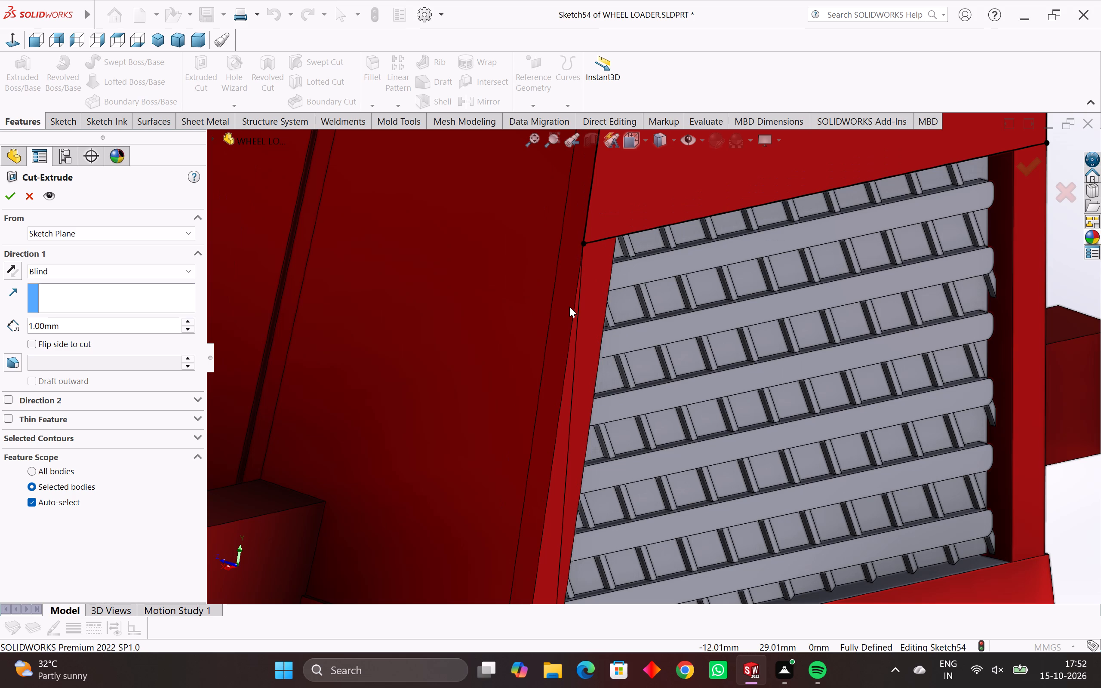
scroll(559, 202, "up", 2)
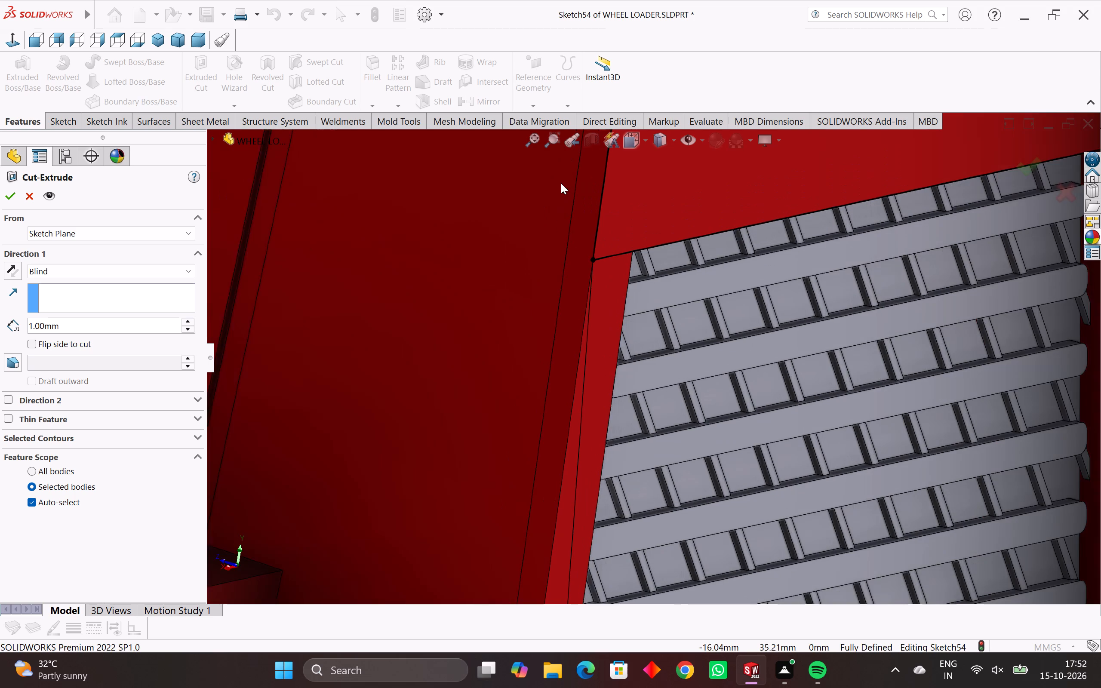
scroll(617, 220, "up", 5)
scroll(637, 338, "up", 6)
scroll(628, 348, "down", 5)
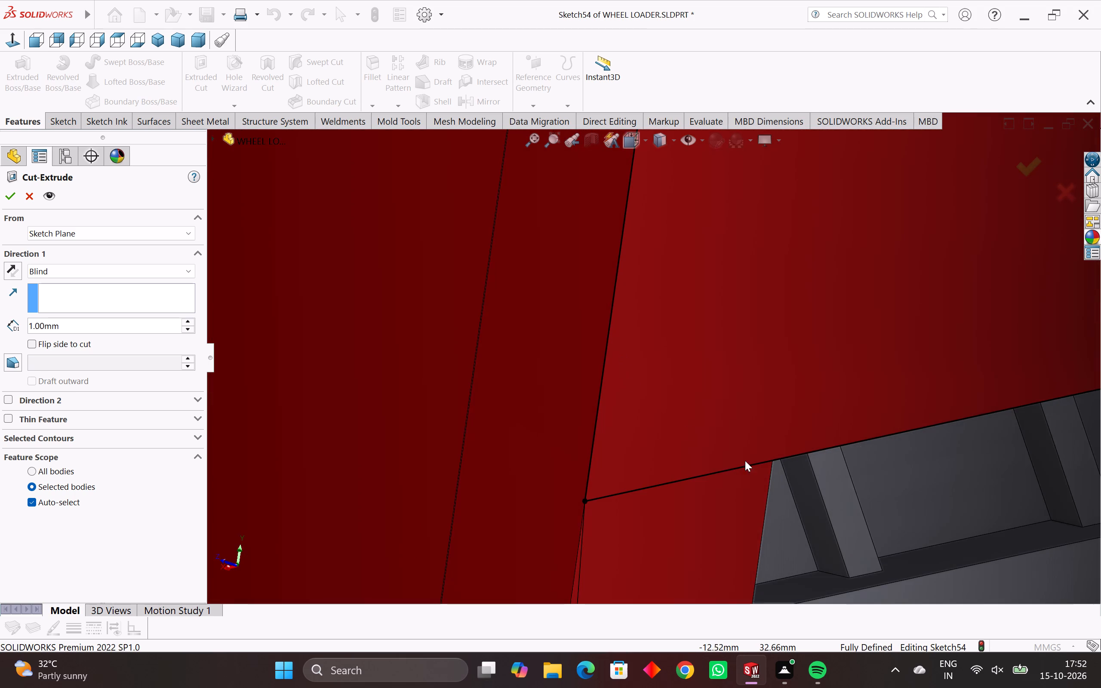
scroll(759, 463, "down", 4)
scroll(759, 461, "up", 5)
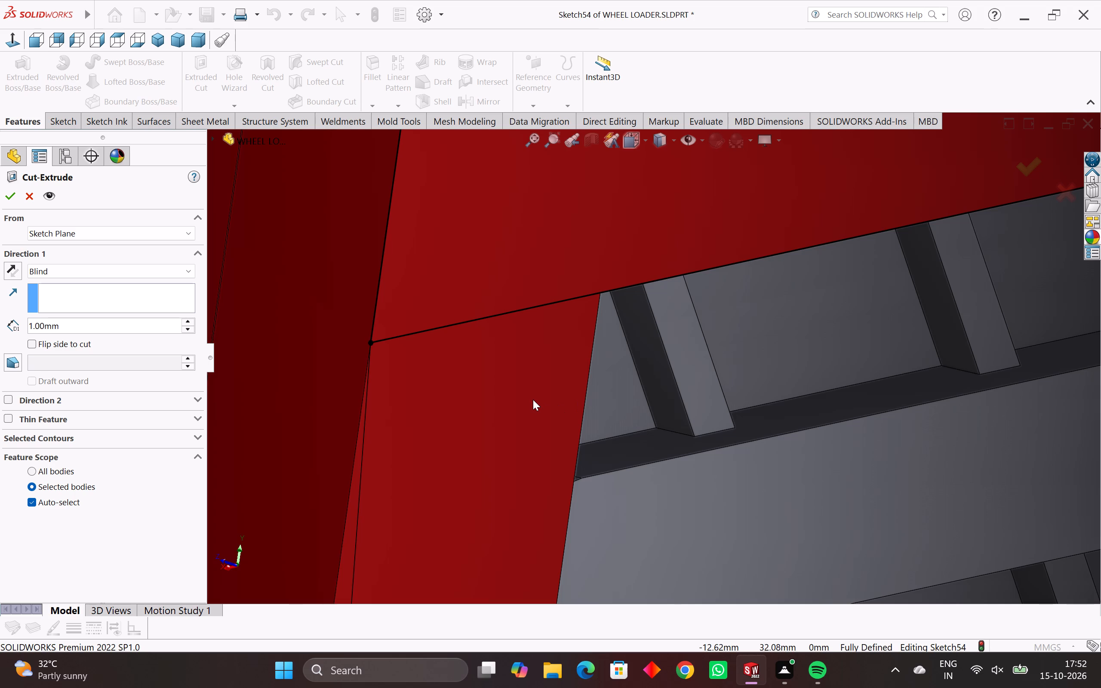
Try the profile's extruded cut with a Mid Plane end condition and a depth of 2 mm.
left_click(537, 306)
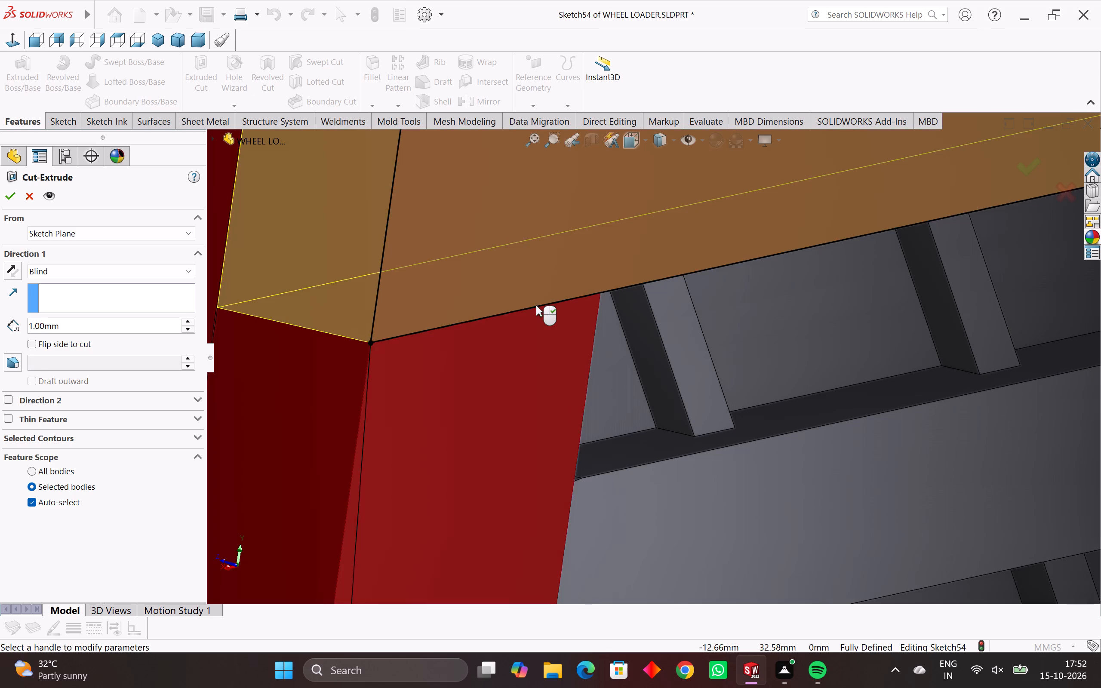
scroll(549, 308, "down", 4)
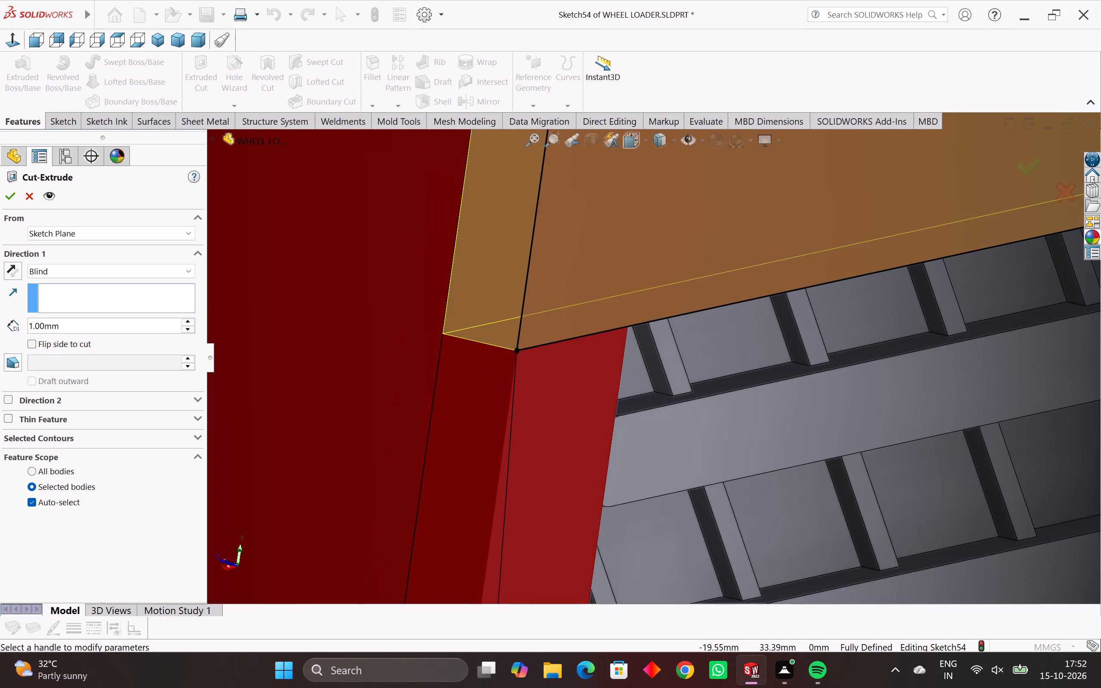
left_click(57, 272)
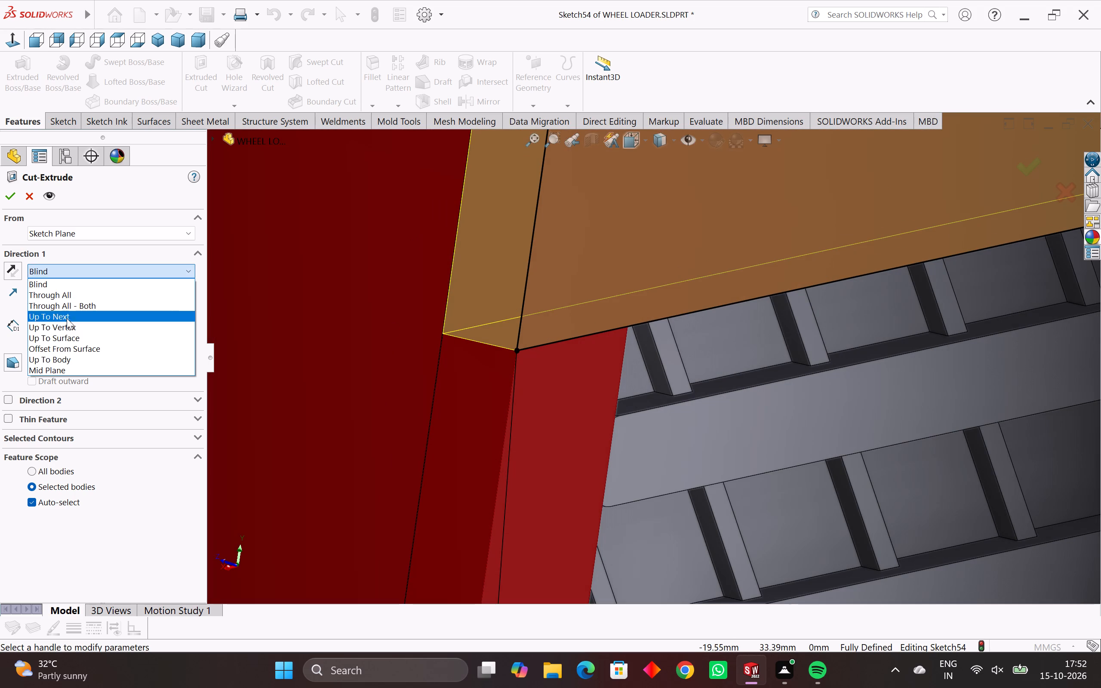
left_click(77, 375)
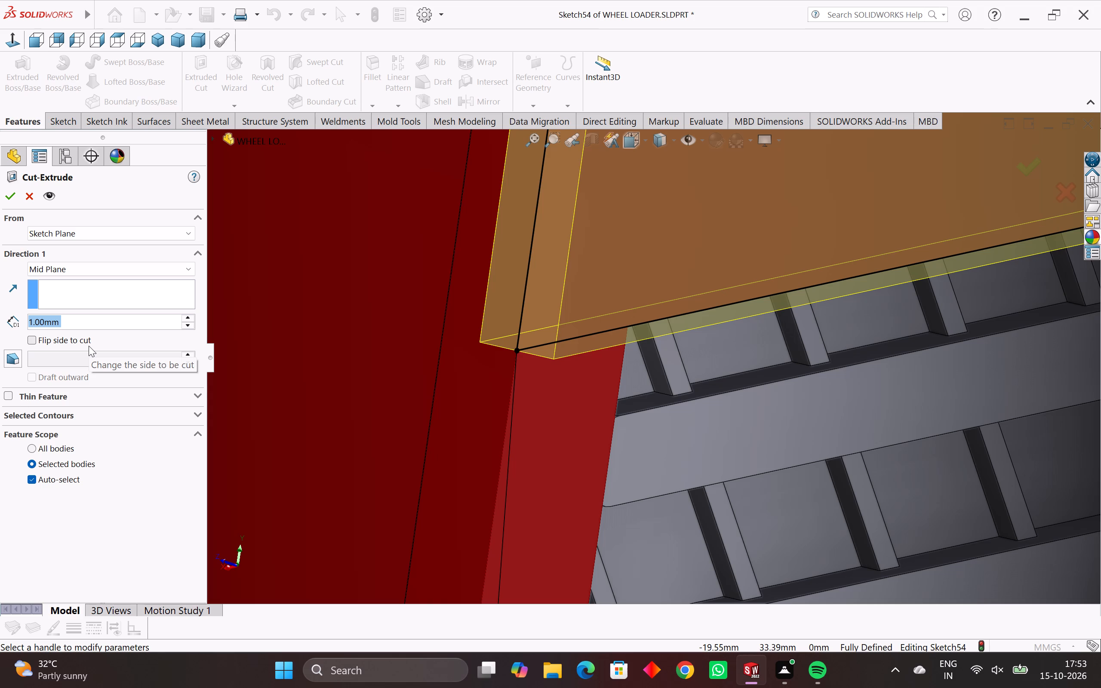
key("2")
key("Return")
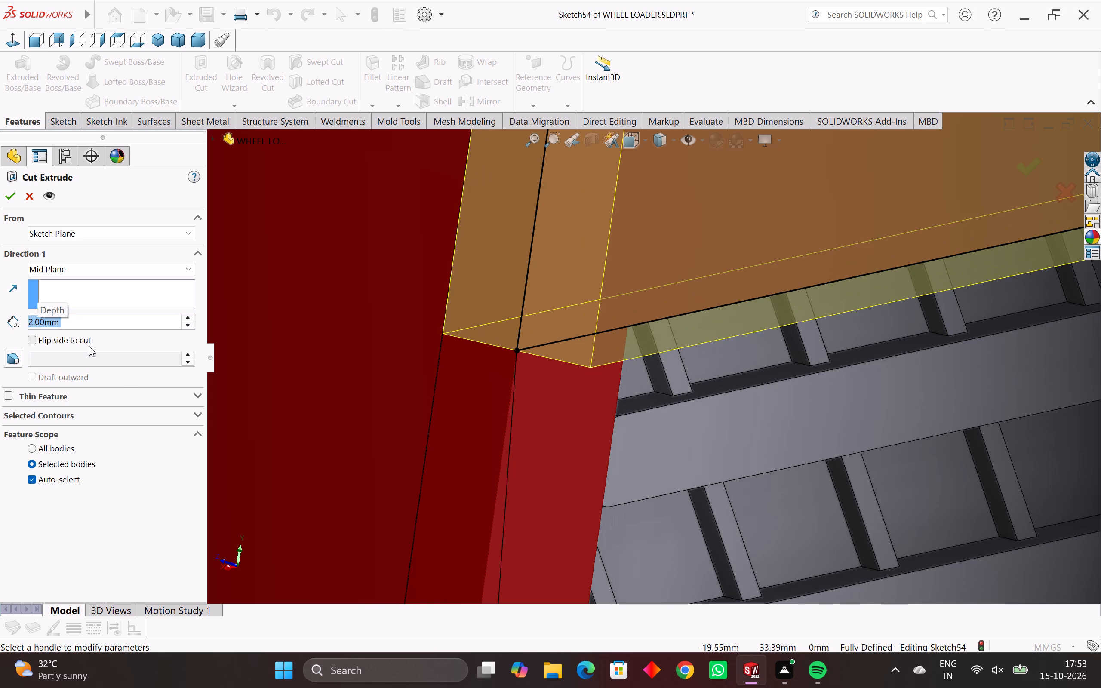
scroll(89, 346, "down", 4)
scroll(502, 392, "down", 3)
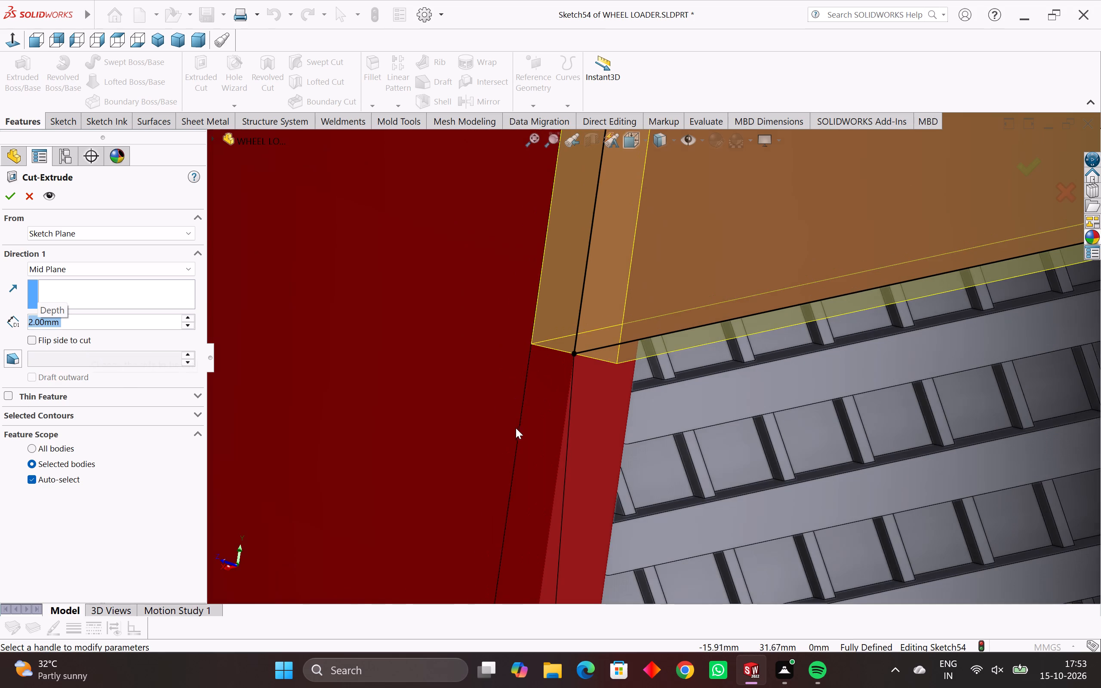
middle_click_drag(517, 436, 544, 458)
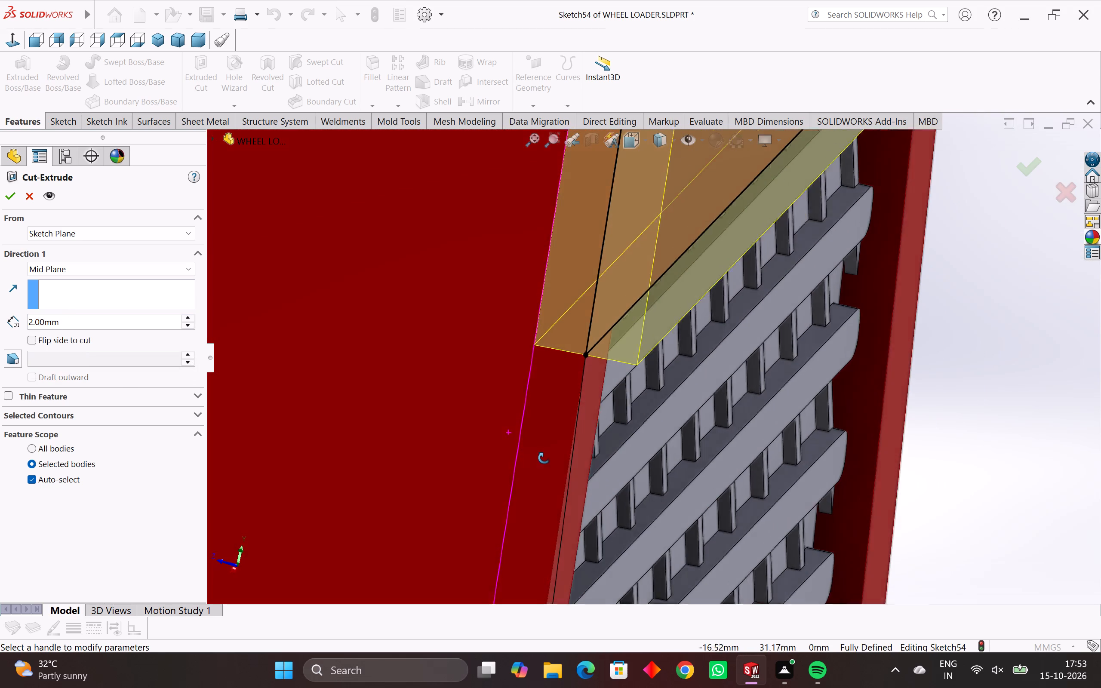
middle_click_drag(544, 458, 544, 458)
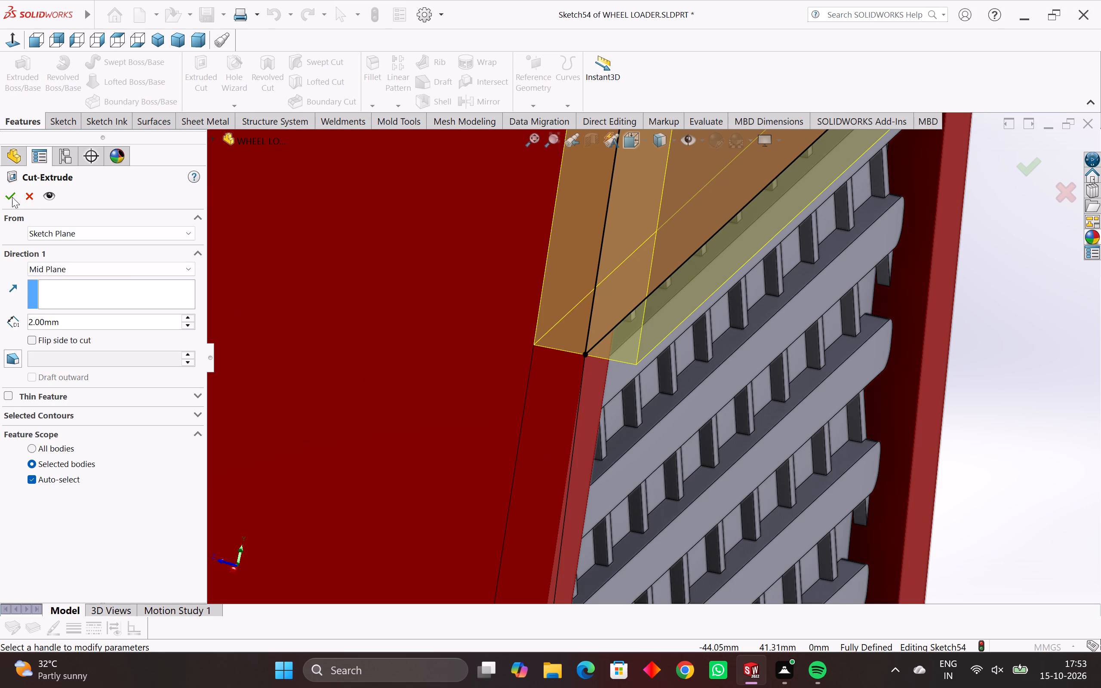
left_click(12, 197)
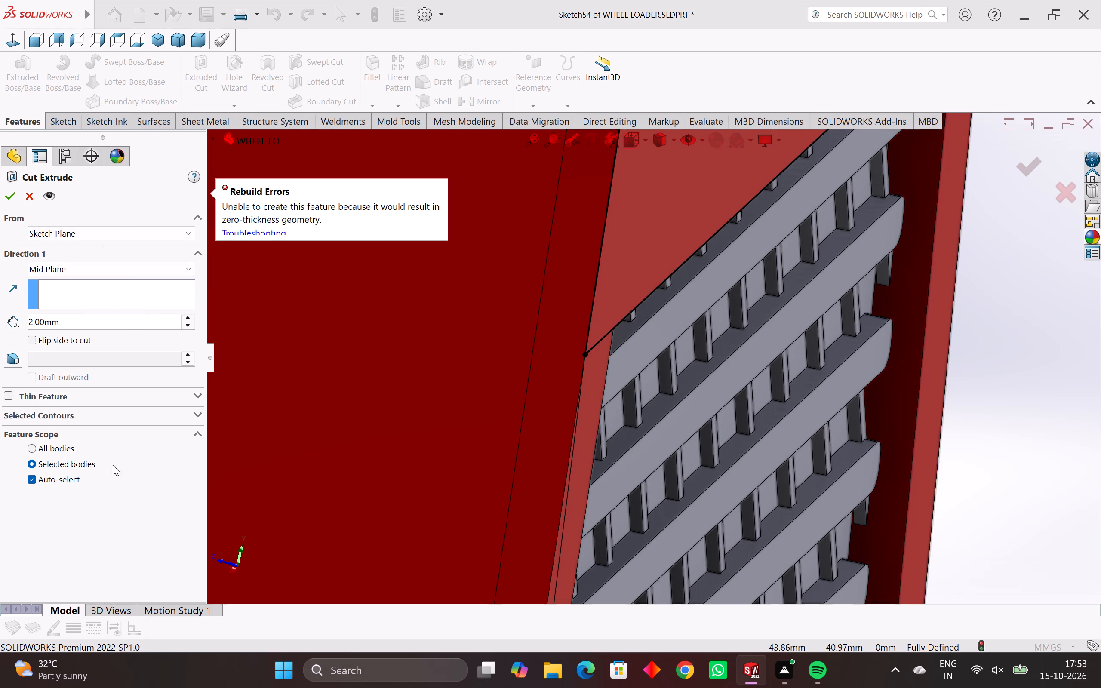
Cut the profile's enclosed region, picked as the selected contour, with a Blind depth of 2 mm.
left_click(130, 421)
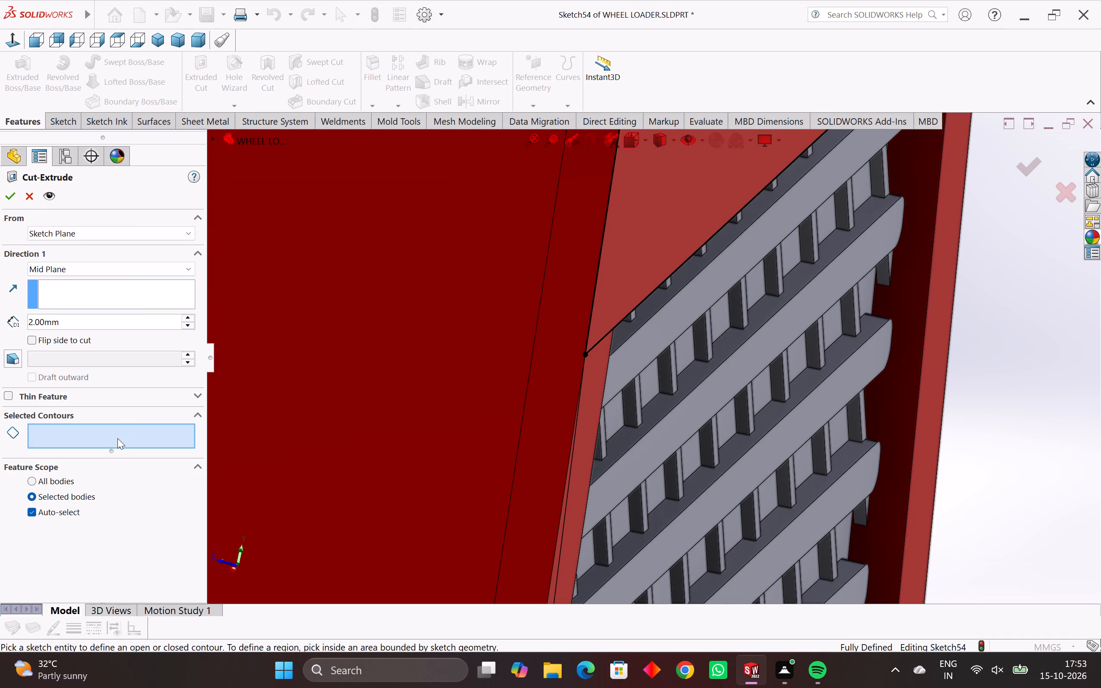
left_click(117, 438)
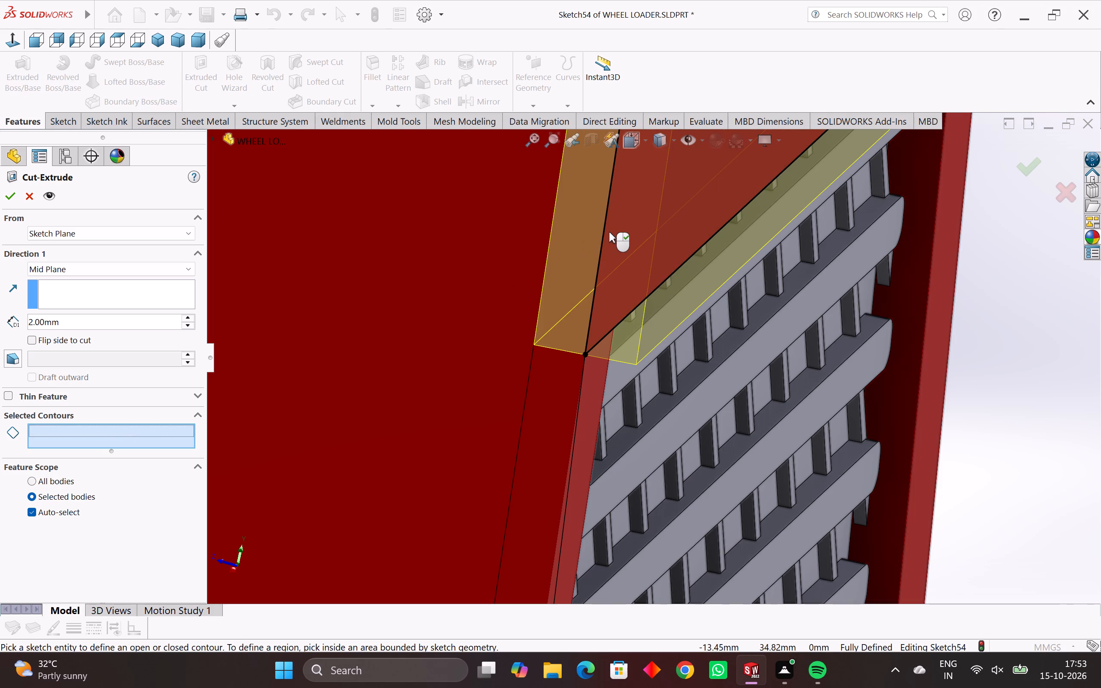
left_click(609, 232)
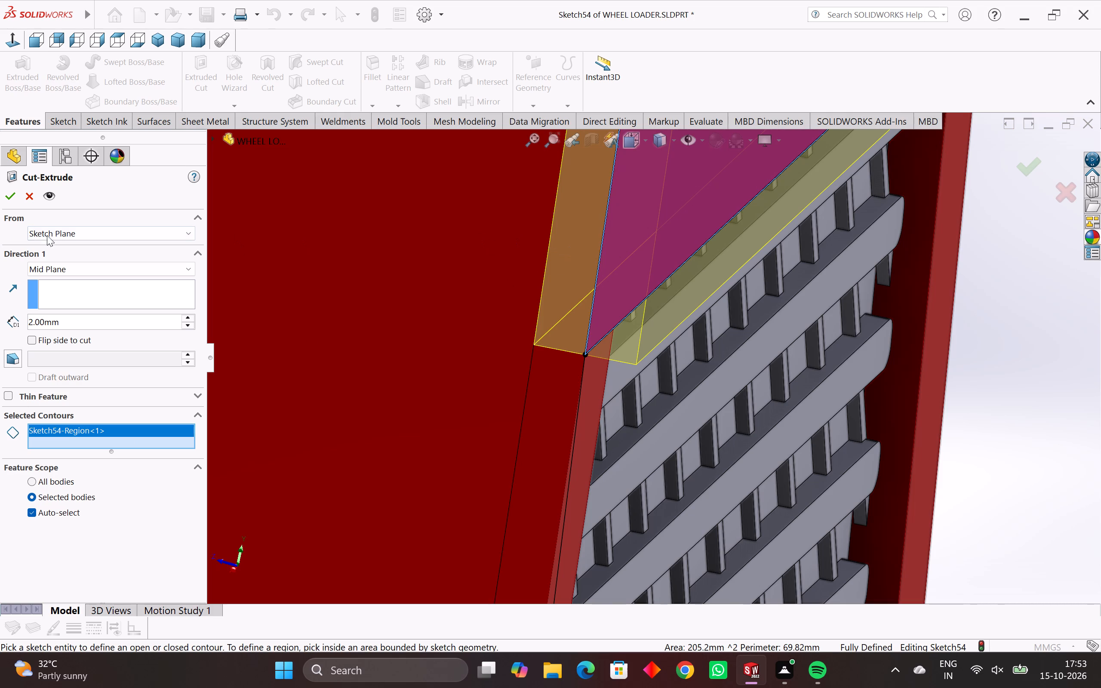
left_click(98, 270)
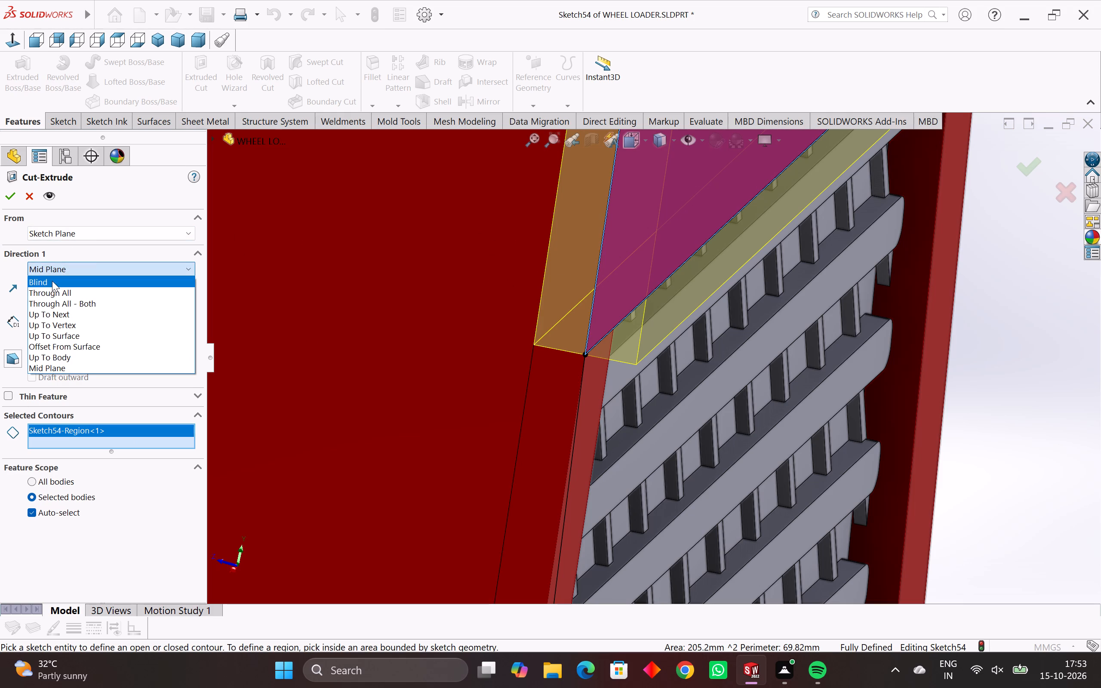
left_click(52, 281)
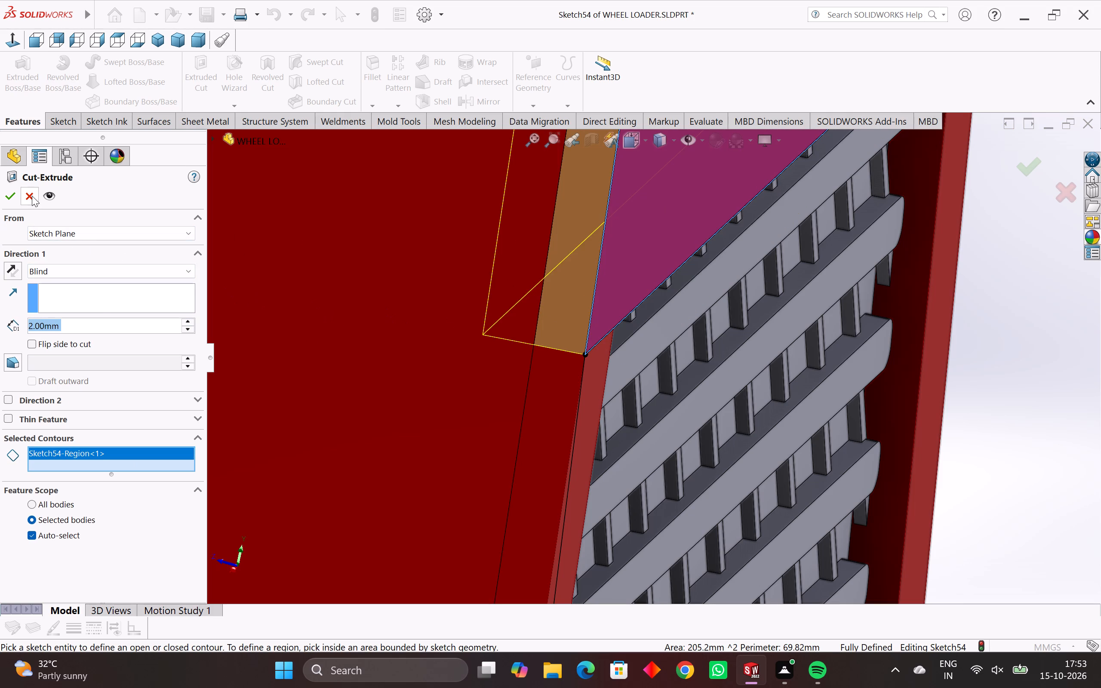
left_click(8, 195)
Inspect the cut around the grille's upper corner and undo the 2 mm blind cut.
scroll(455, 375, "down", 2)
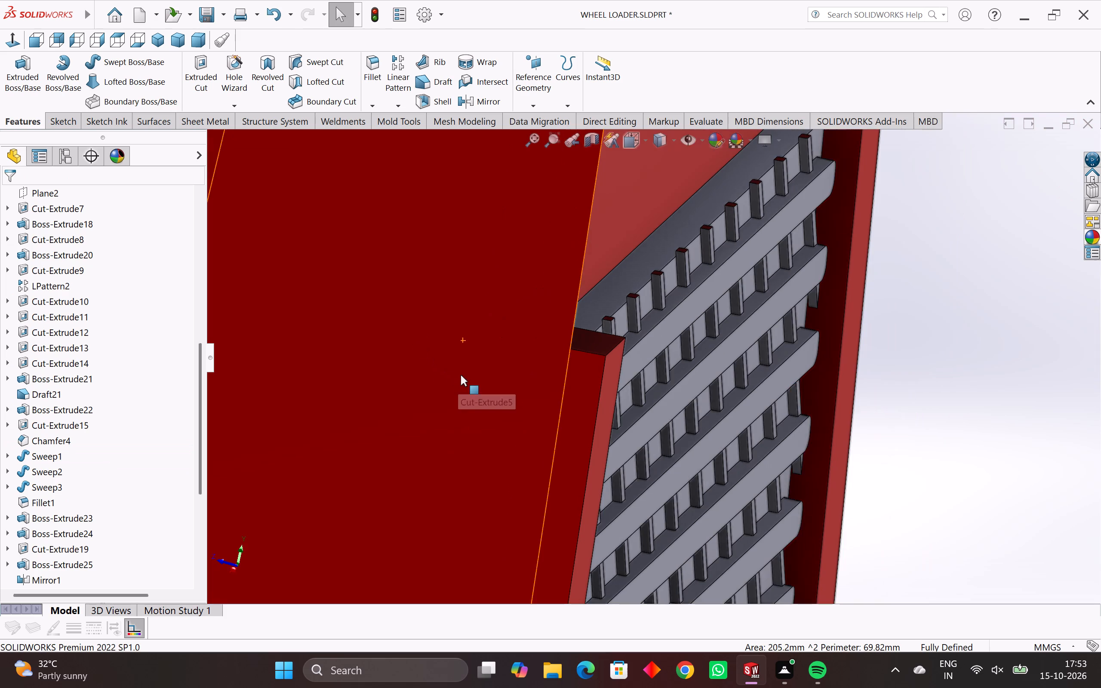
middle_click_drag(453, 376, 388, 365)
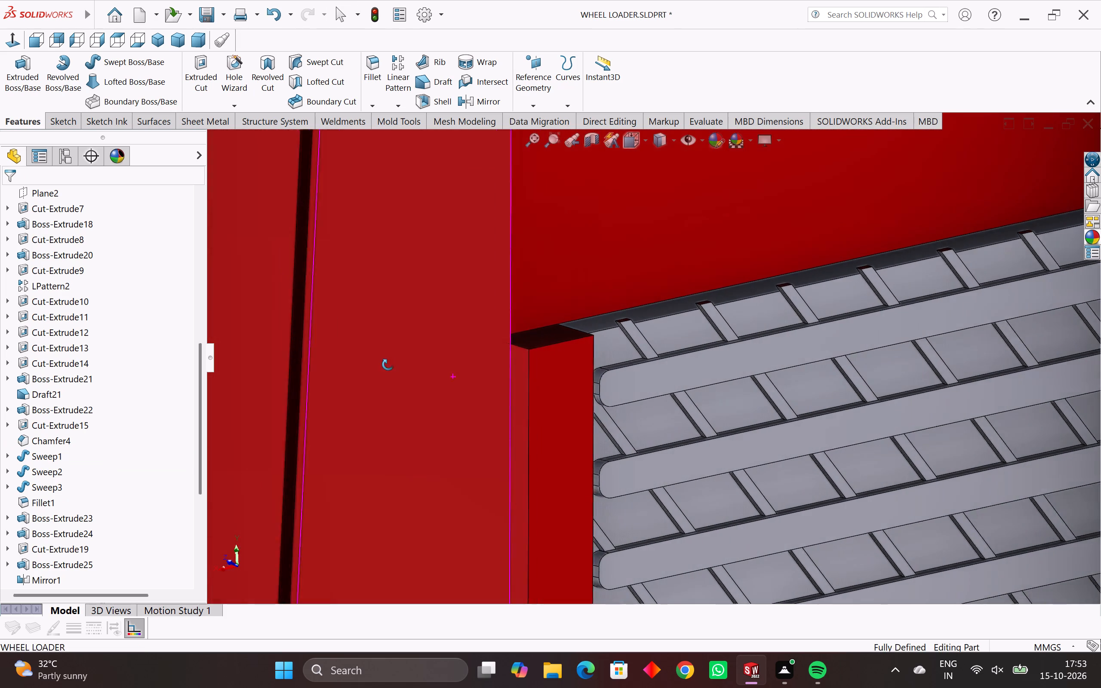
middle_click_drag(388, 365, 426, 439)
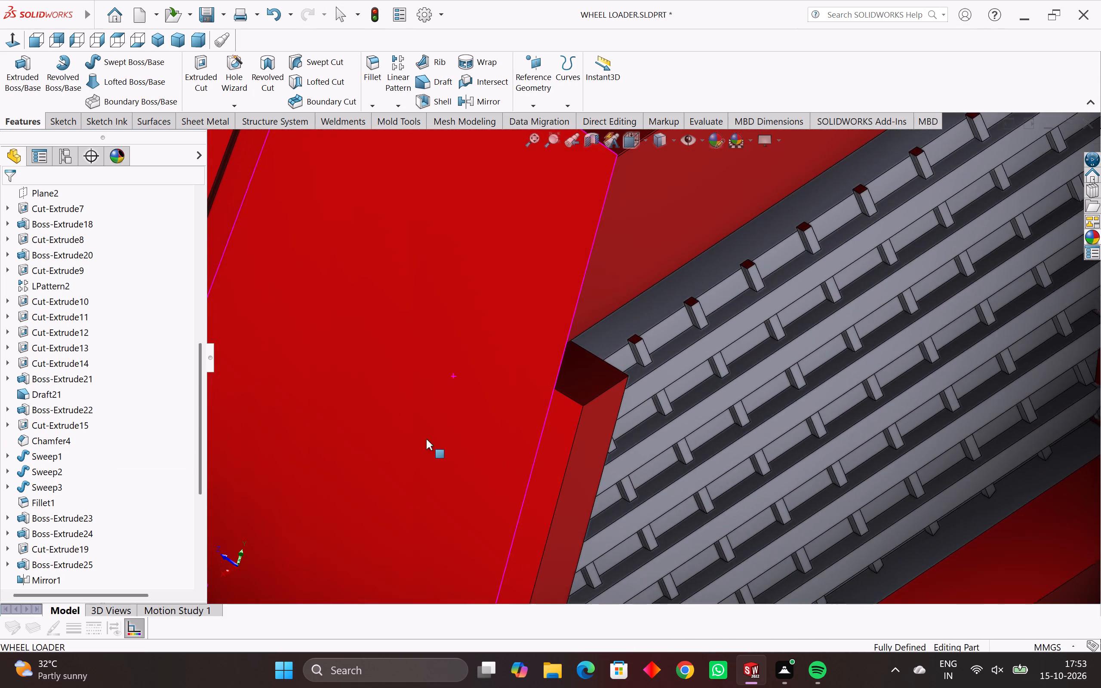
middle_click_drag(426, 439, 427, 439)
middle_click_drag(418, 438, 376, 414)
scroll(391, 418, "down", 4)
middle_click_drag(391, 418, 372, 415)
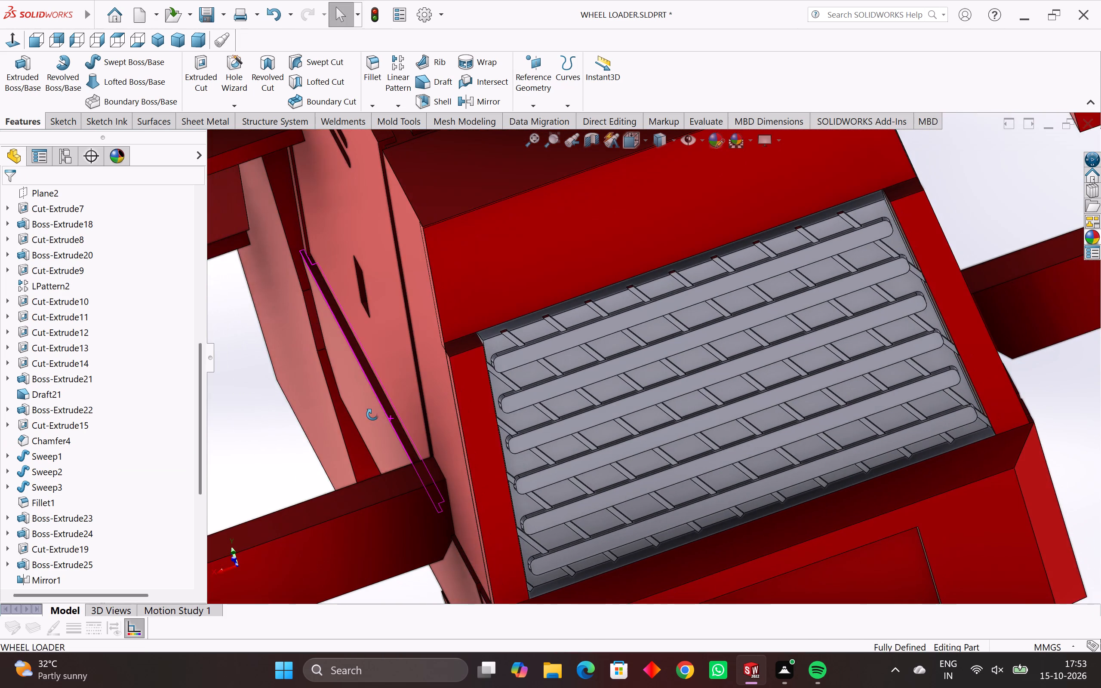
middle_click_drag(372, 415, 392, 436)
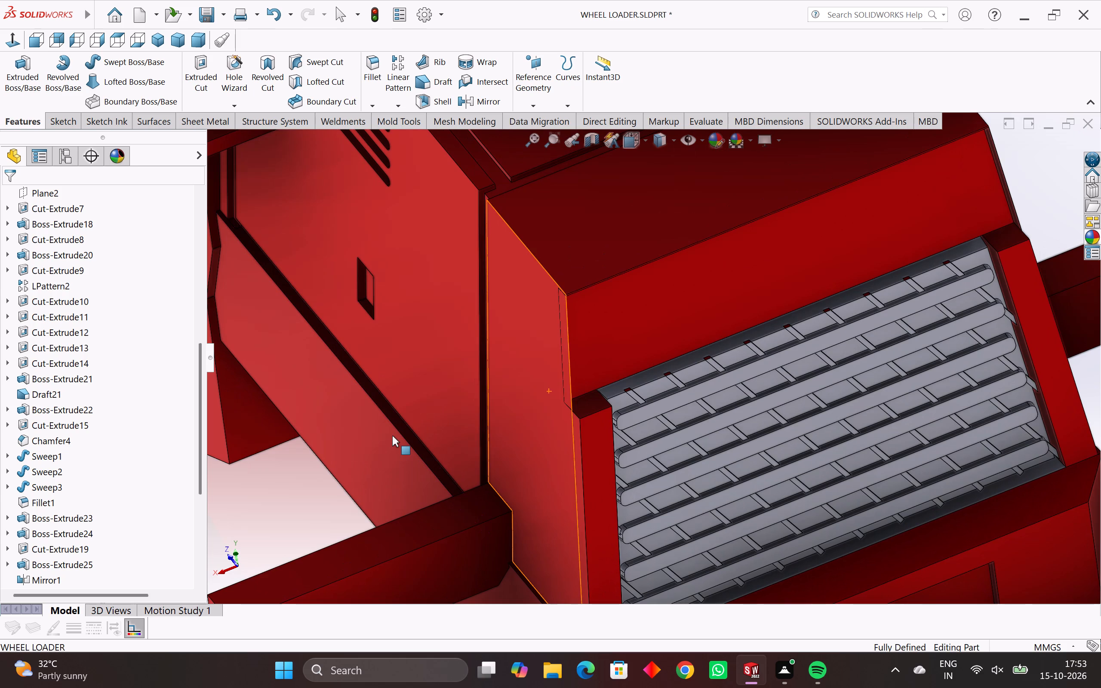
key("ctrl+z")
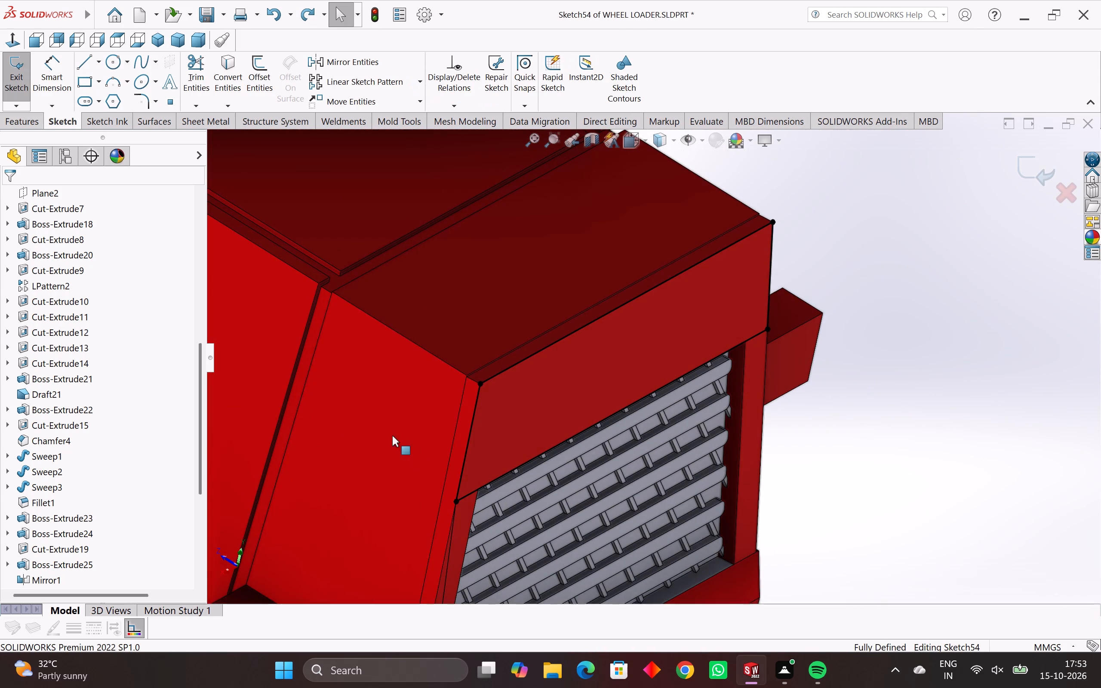
Delete the profile's bottom line along the grille's top edge.
left_click(463, 498)
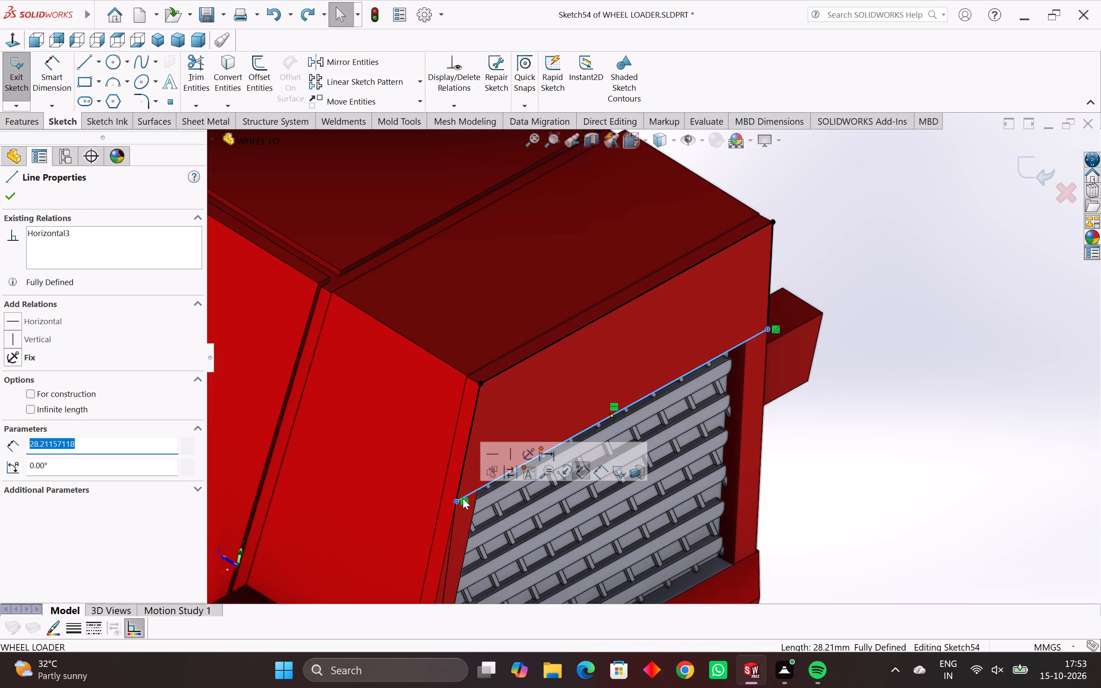
key("Delete")
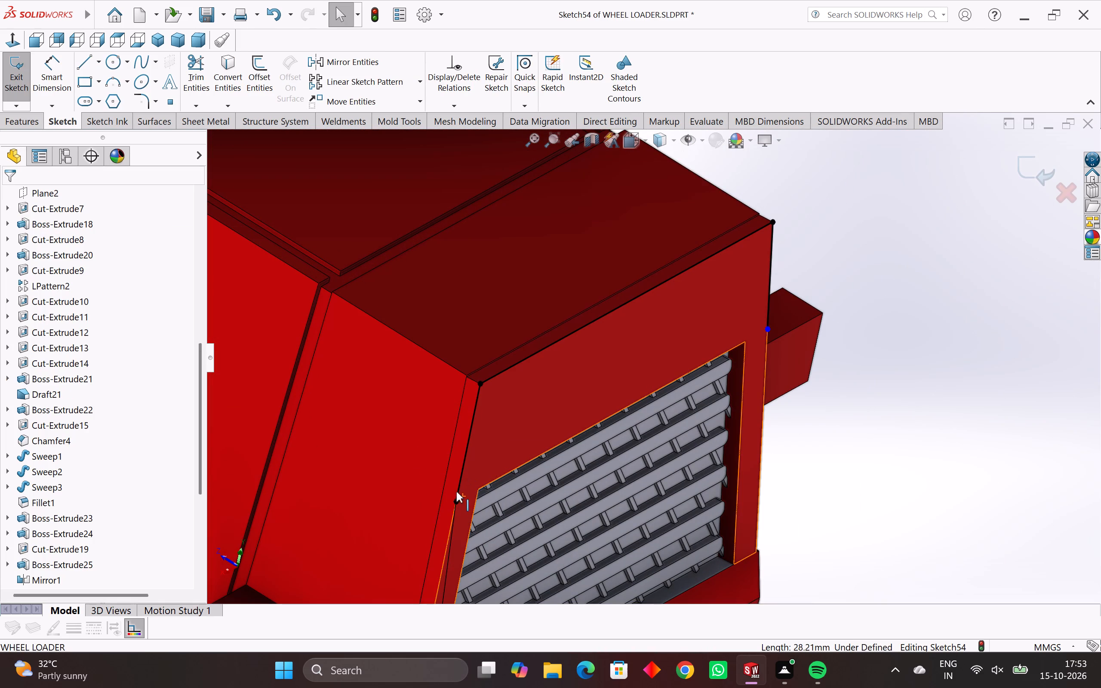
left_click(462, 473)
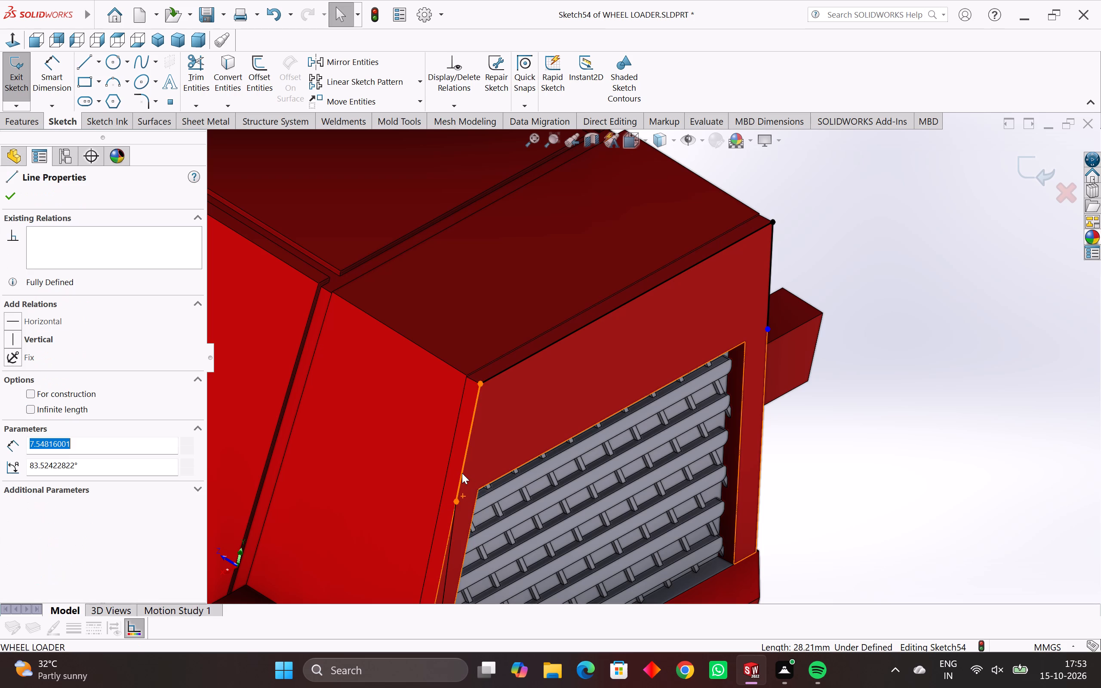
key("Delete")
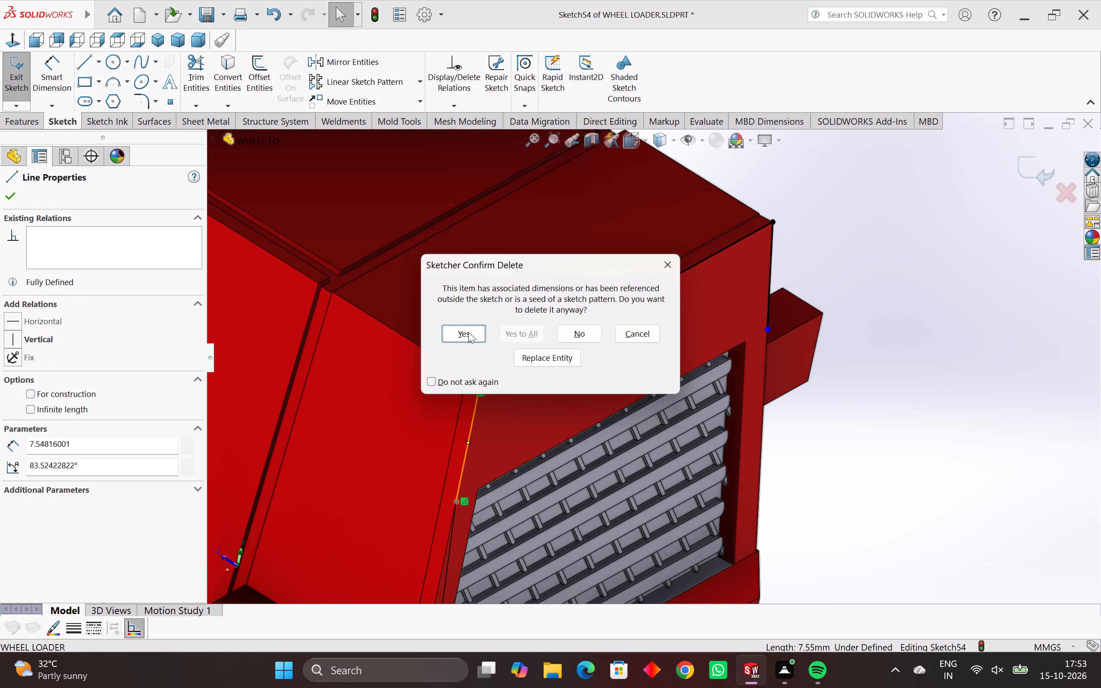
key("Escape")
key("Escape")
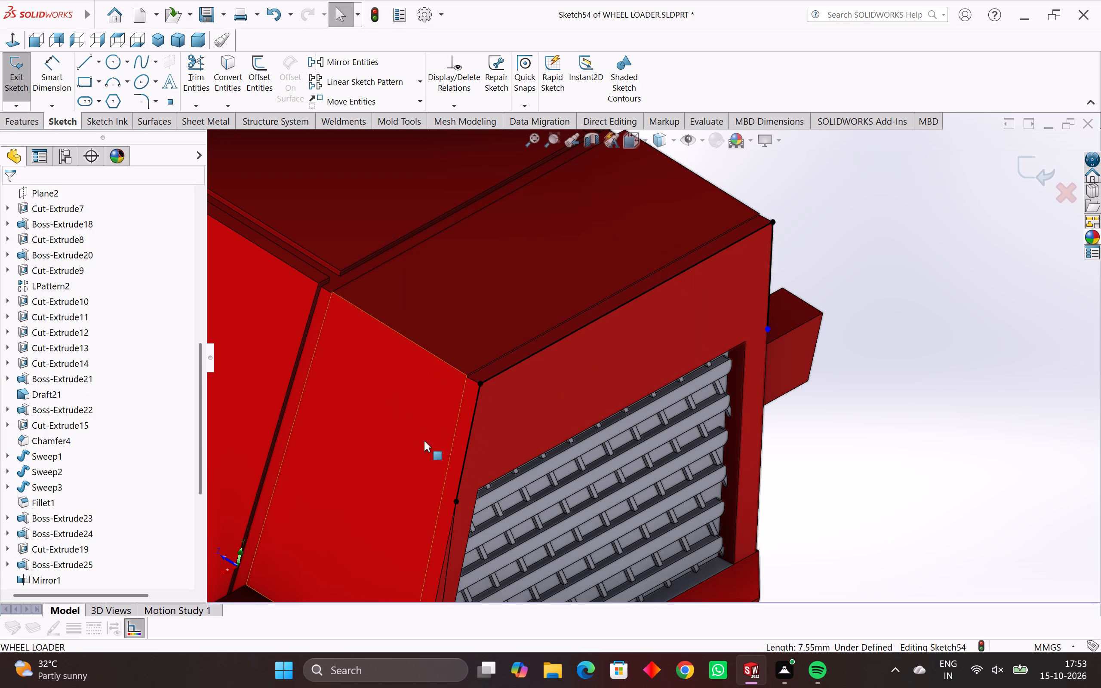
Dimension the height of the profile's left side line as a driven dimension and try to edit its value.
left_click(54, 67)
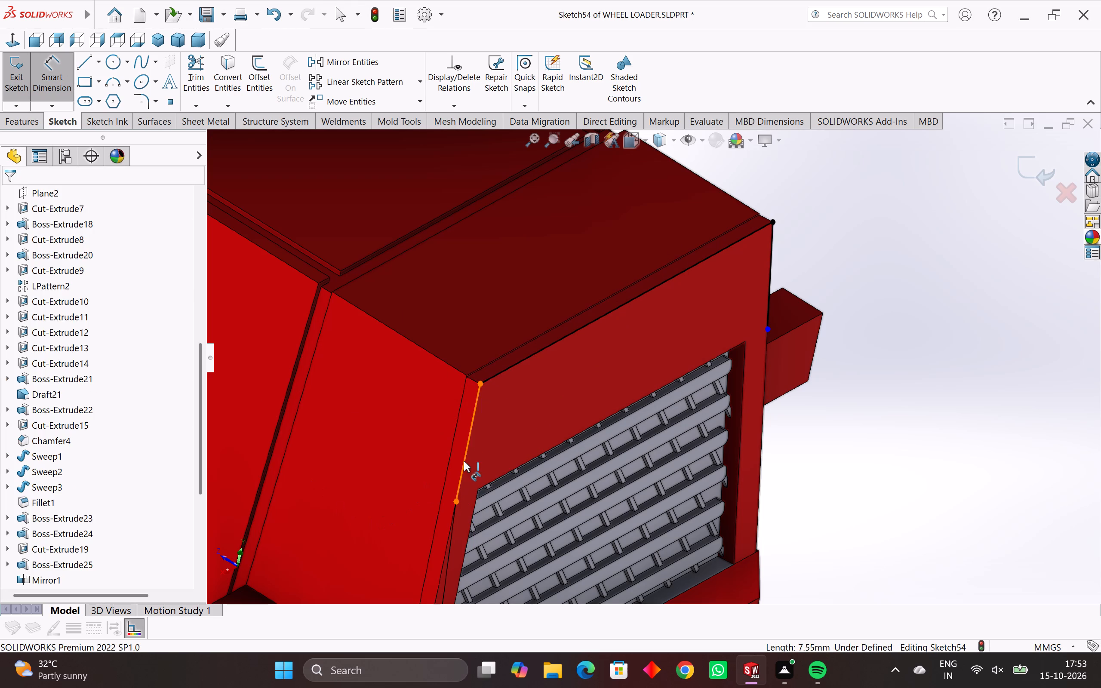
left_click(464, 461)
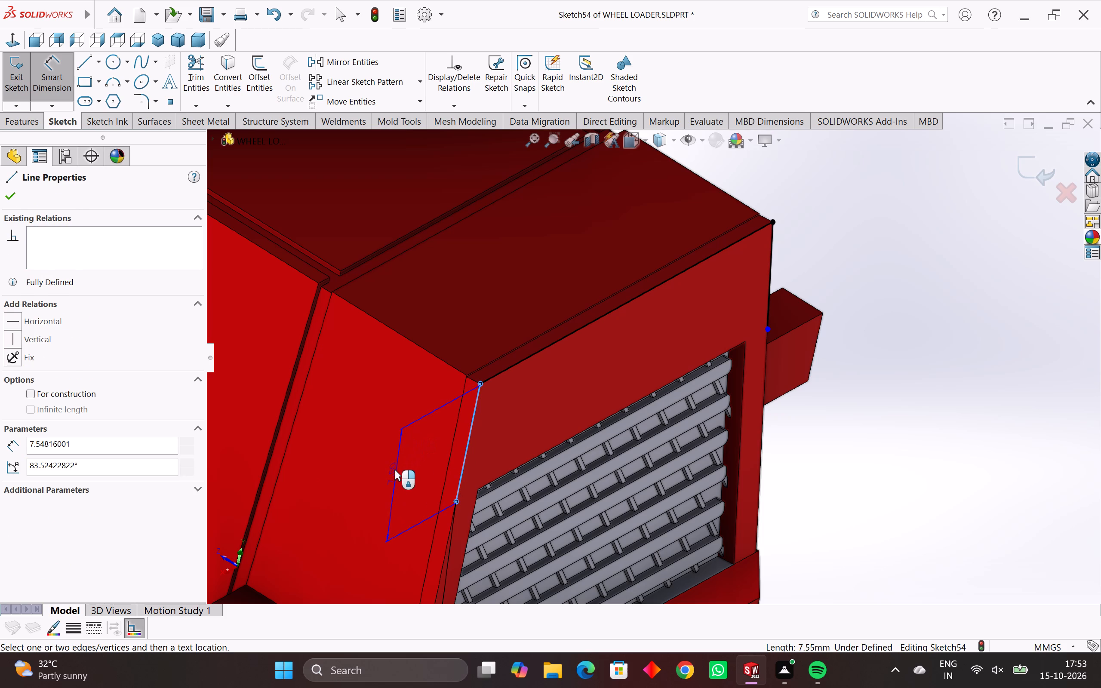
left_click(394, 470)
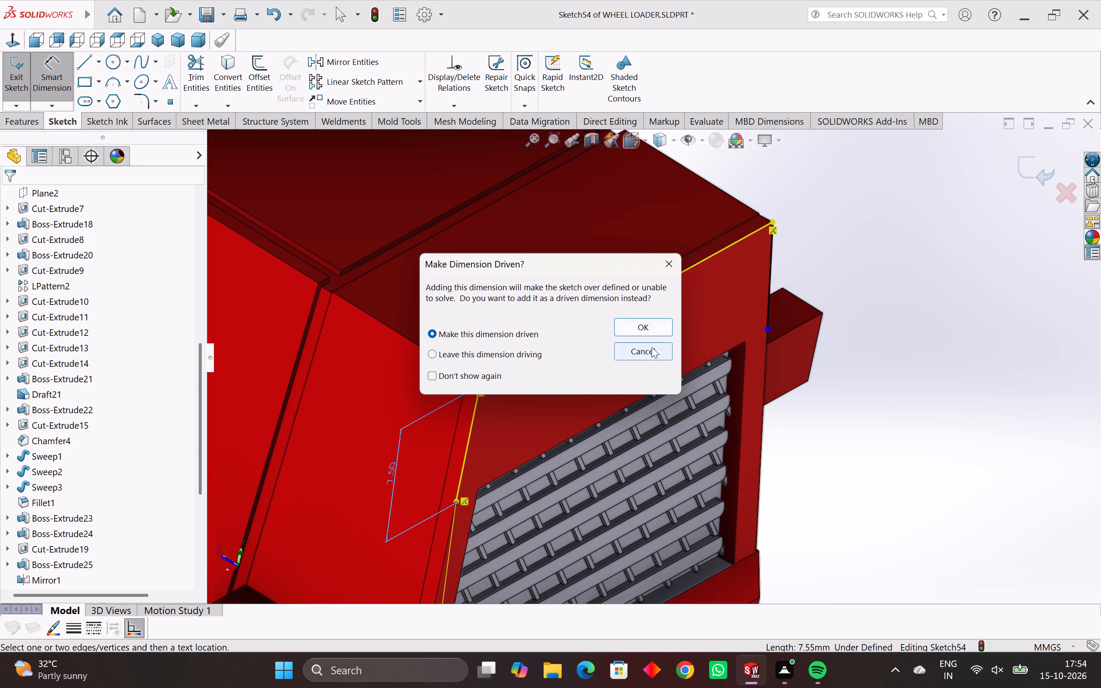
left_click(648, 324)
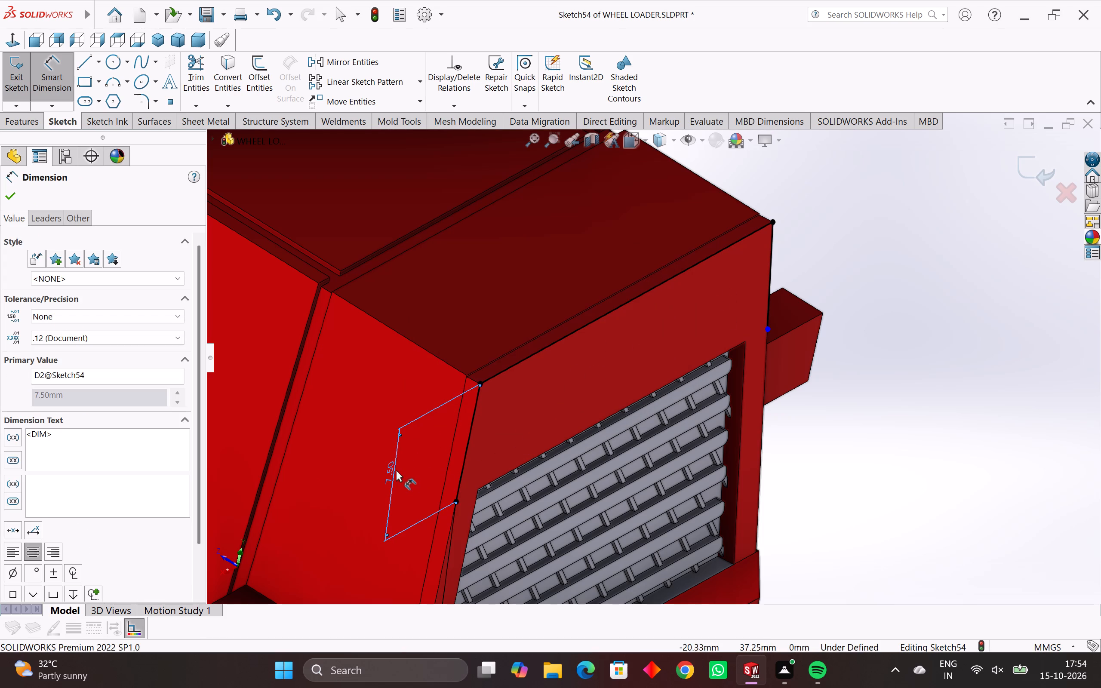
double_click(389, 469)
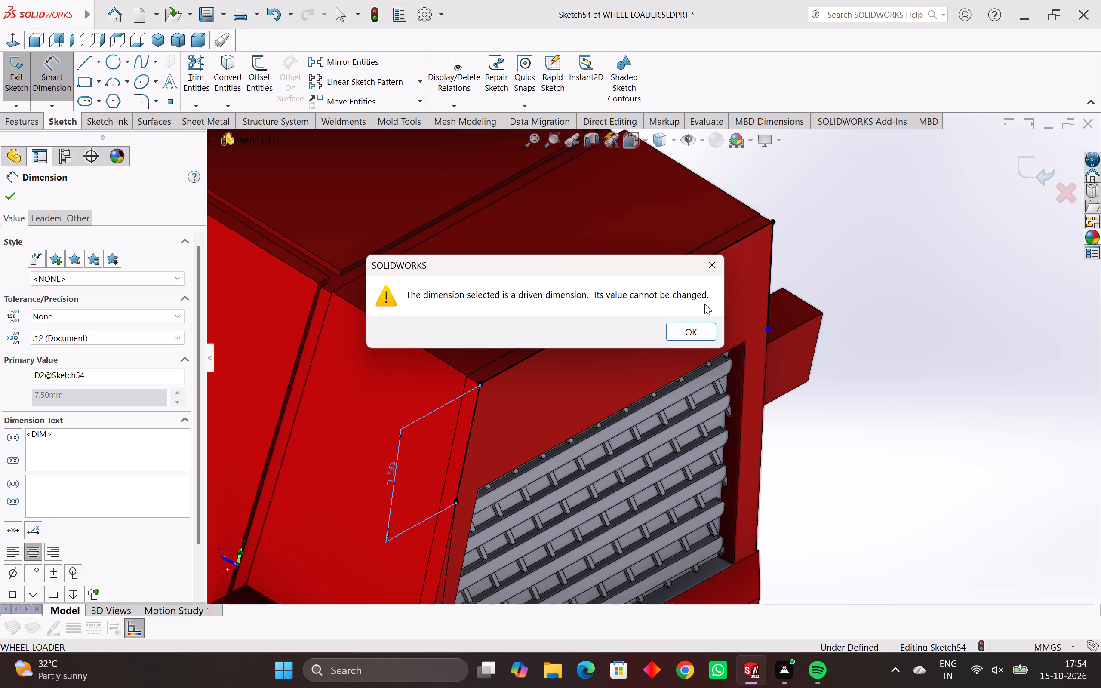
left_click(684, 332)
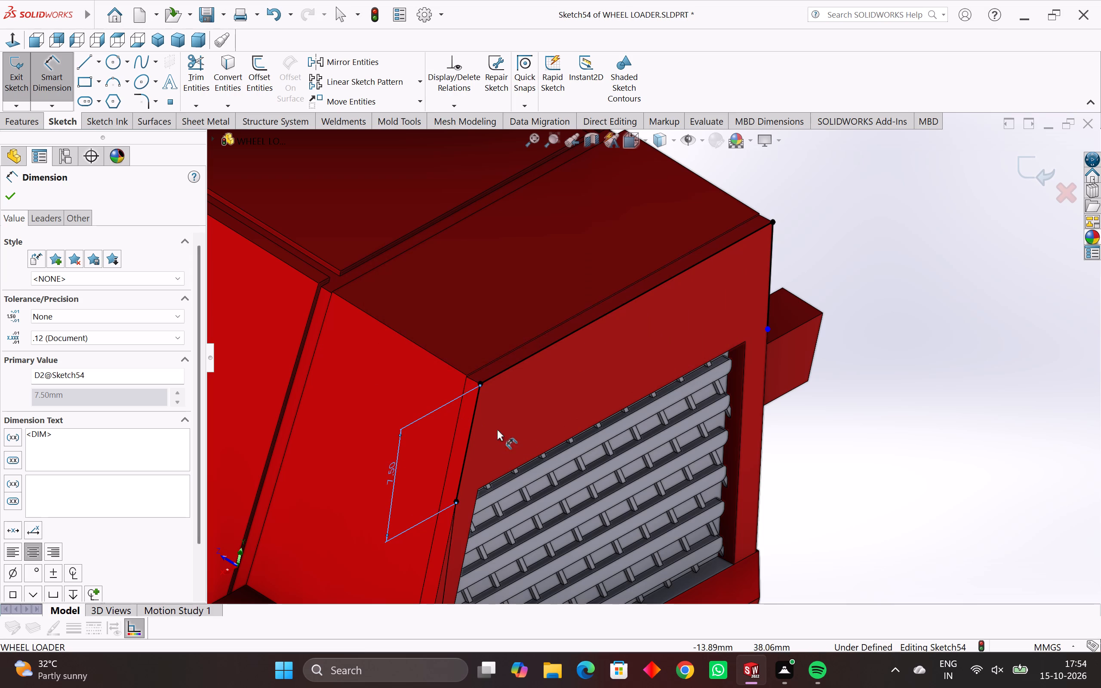
Delete the profile's left side line along the sloped face's edge.
left_click(471, 426)
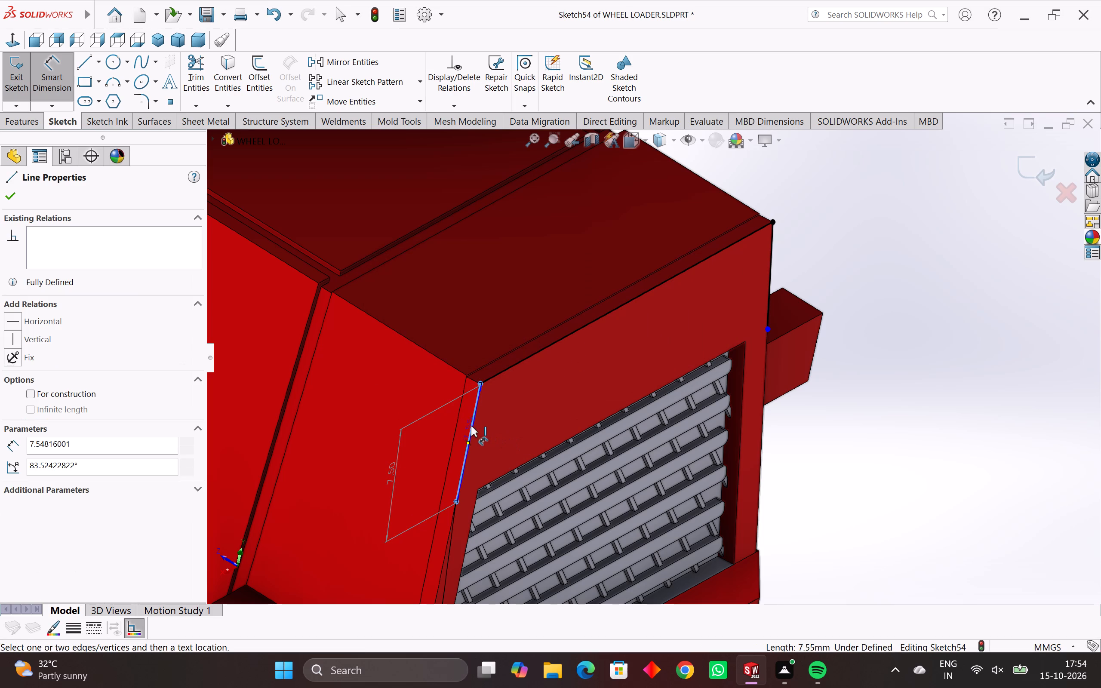
key("Delete")
left_click(452, 335)
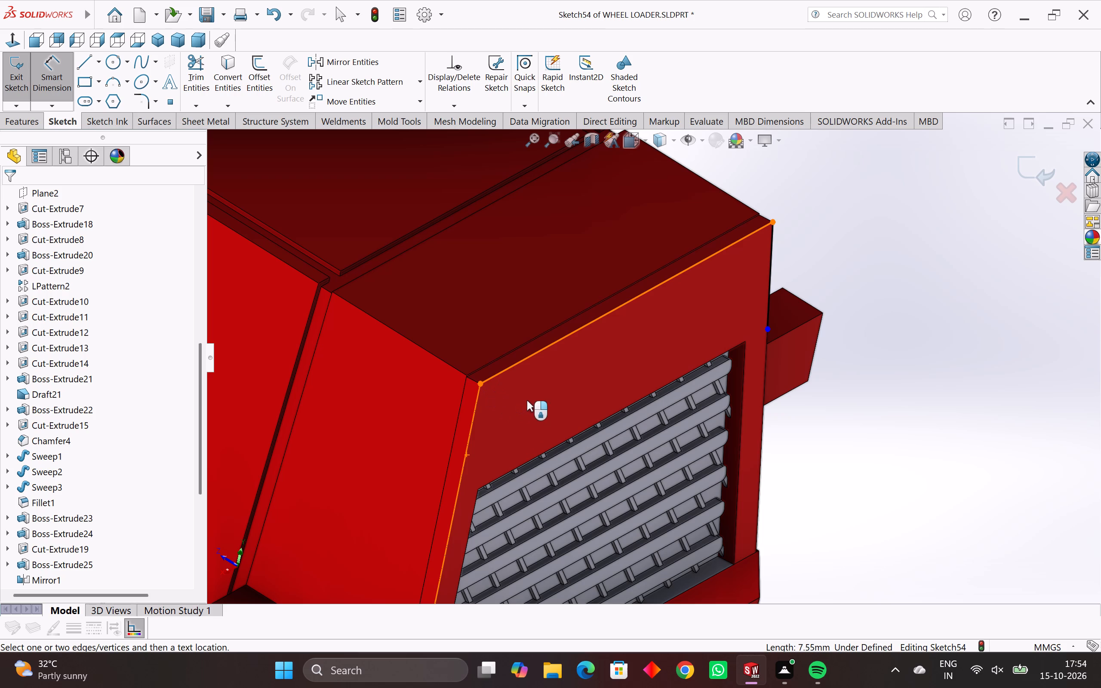
Sketch a 7 mm line from the profile's upper-left corner down along the sloped face's side edge.
key("l")
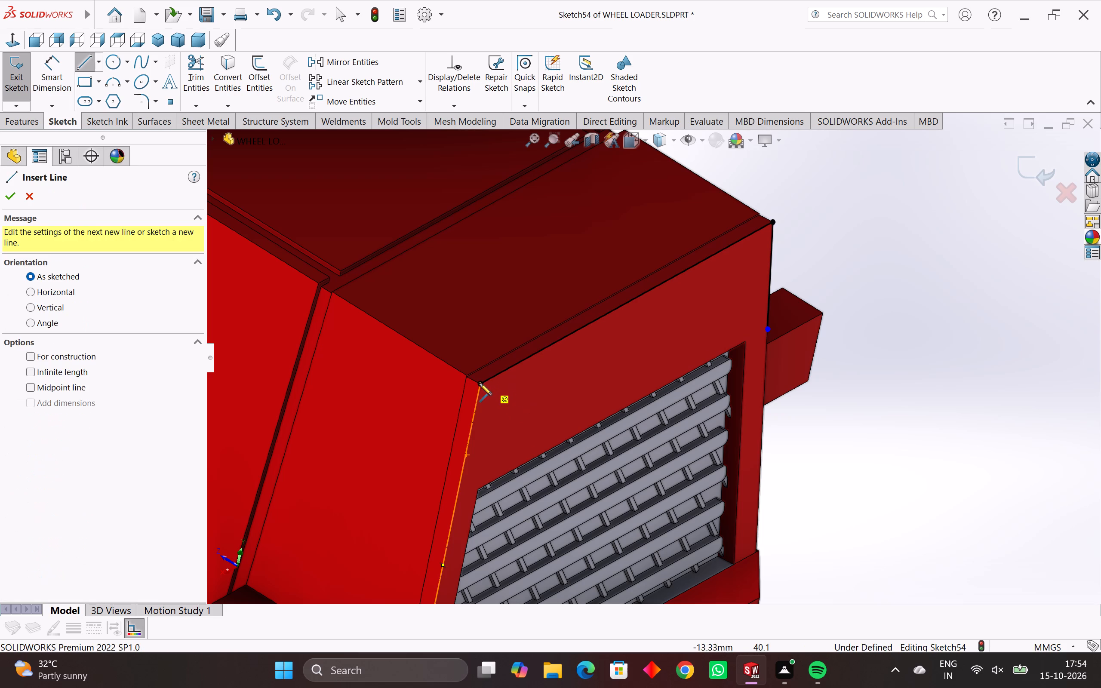
left_click(480, 383)
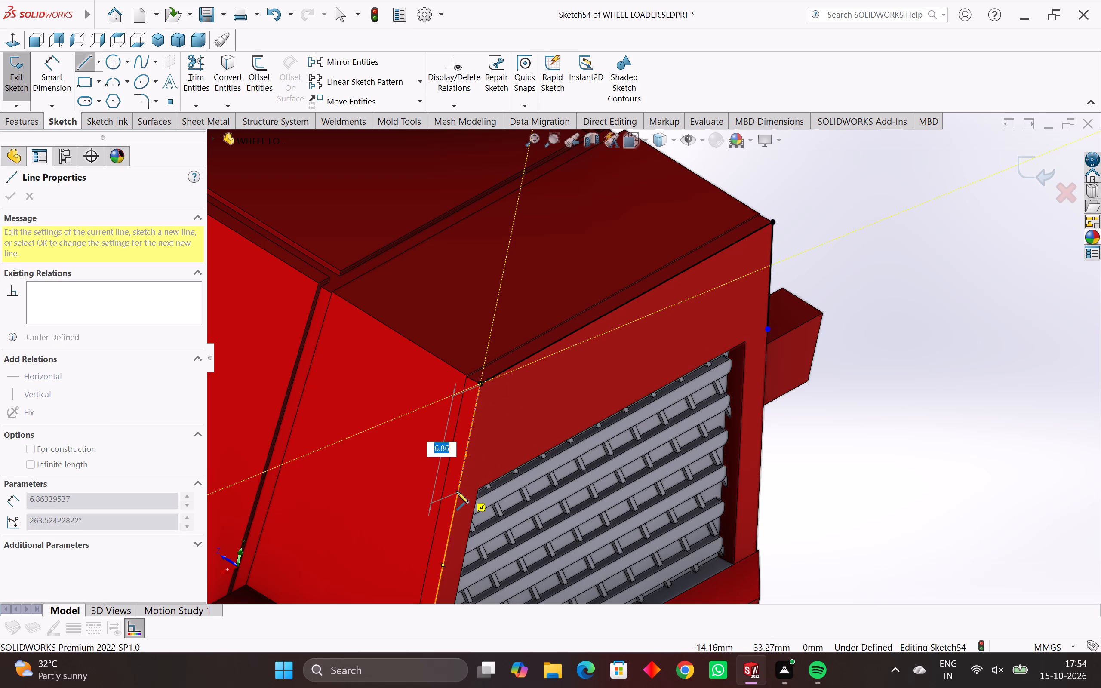
key("7")
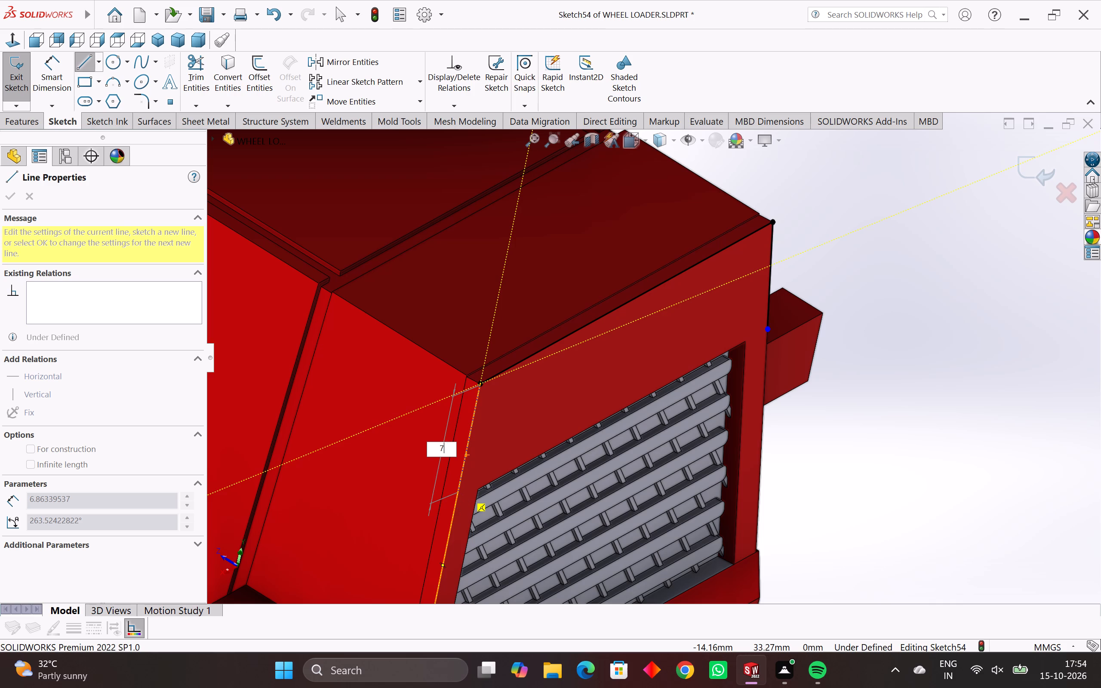
key("Return")
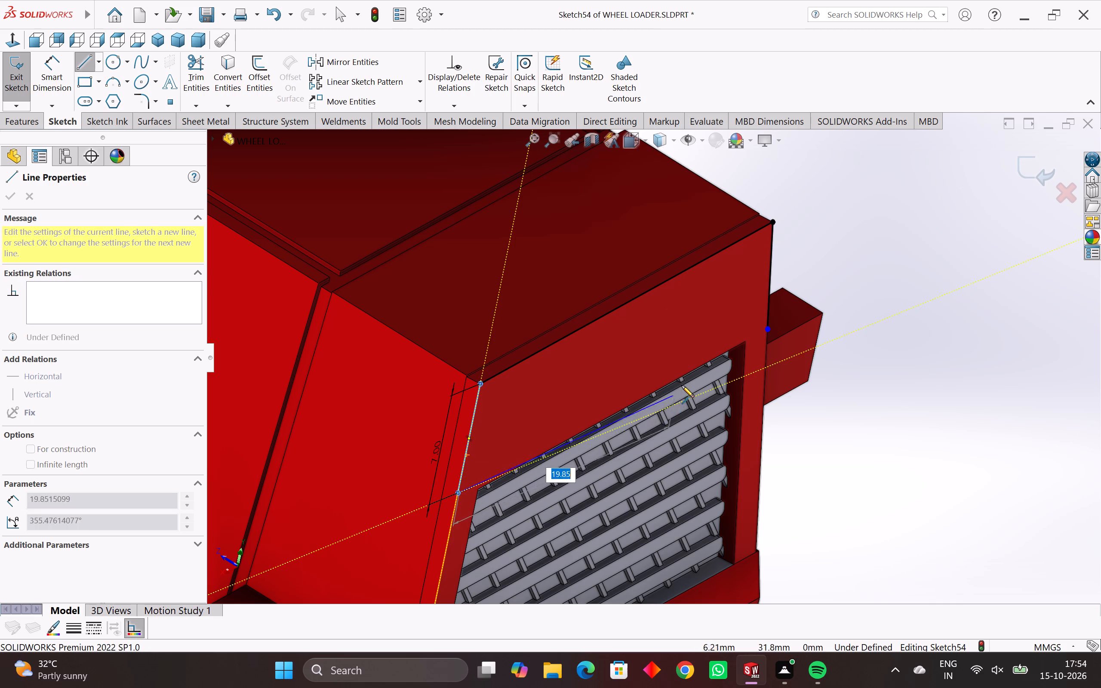
Continue with a horizontal line about 32 mm long above the grille, extending past the sloped face's opposite edge.
scroll(701, 350, "down", 3)
scroll(717, 353, "up", 7)
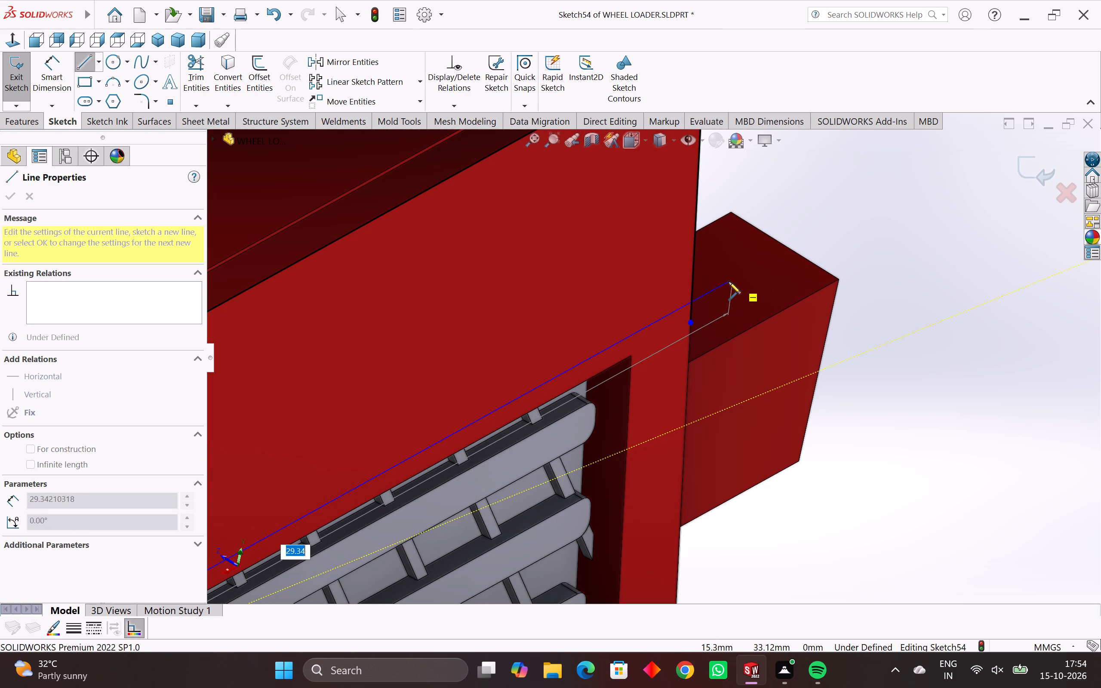
scroll(757, 277, "down", 2)
middle_click_drag(757, 277, 728, 258)
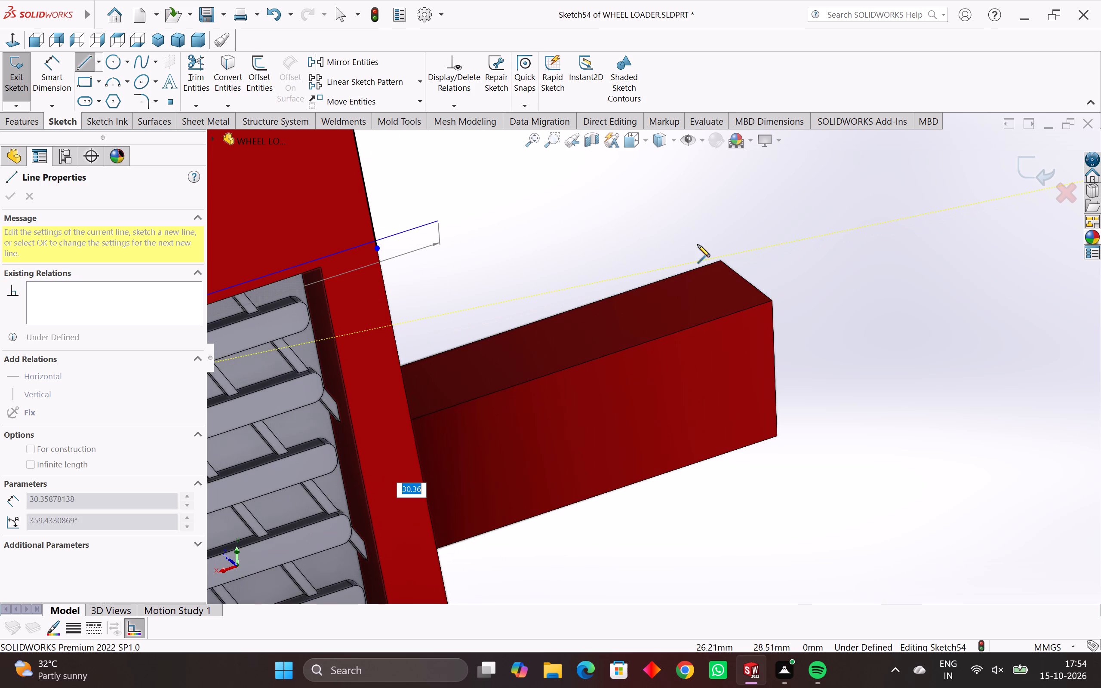
left_click(496, 192)
key("Escape")
key("Escape")
Trim the horizontal line's overhang beyond the sloped face and the right side line's short end below their intersection.
scroll(450, 240, "down", 6)
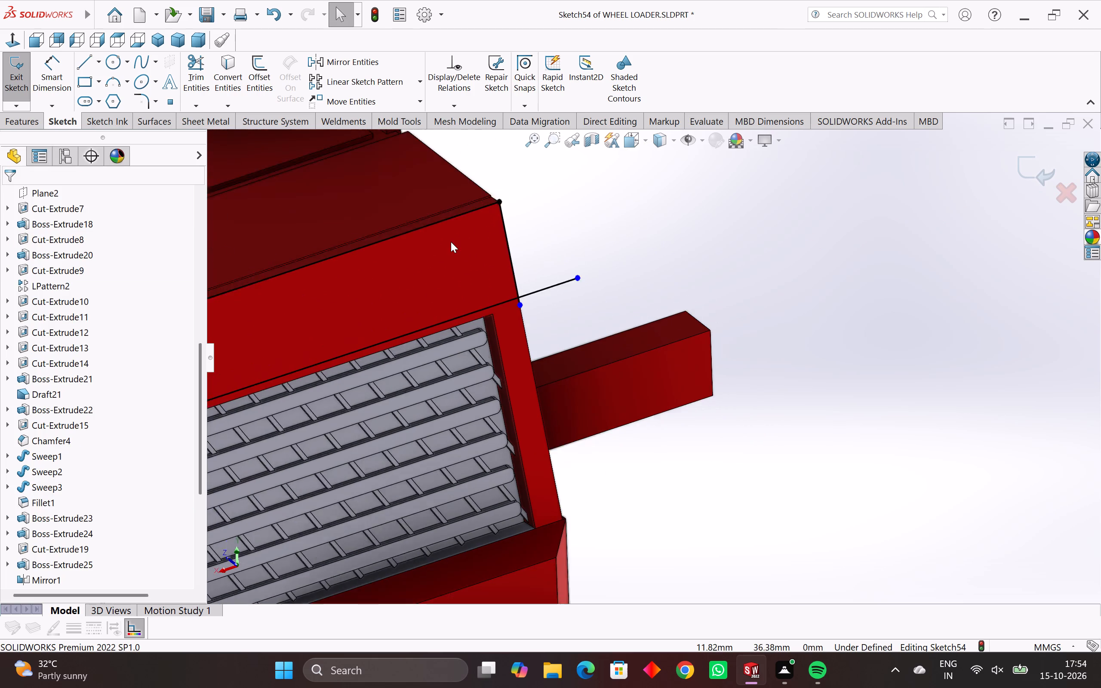
scroll(451, 242, "down", 1)
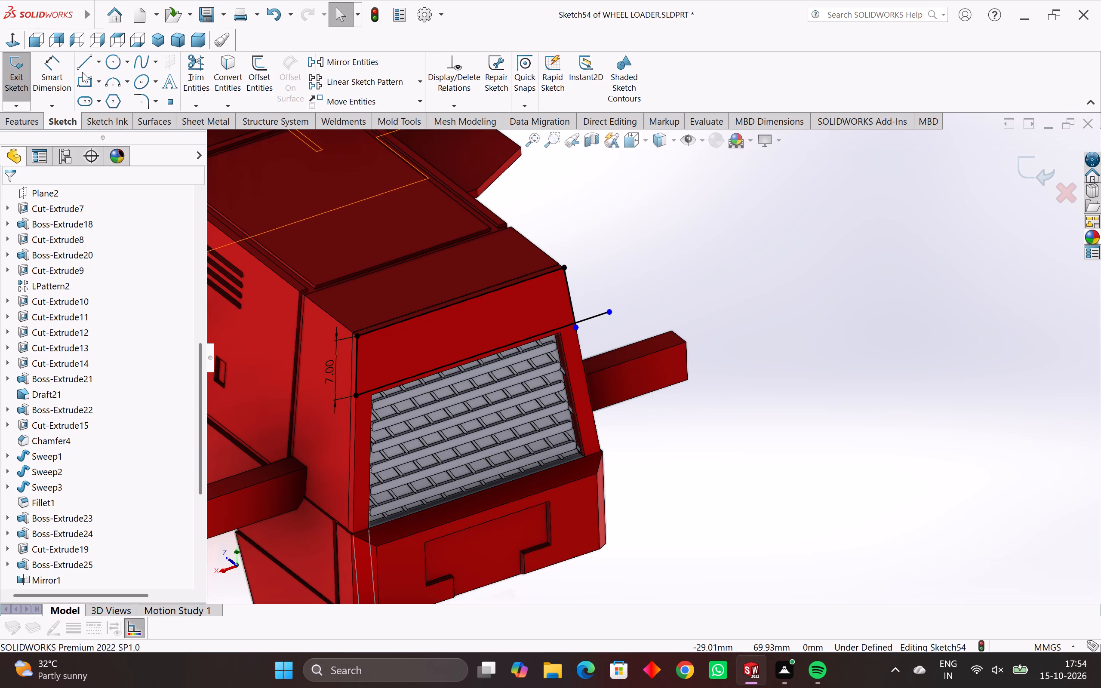
left_click(195, 69)
scroll(609, 329, "up", 4)
scroll(571, 318, "up", 4)
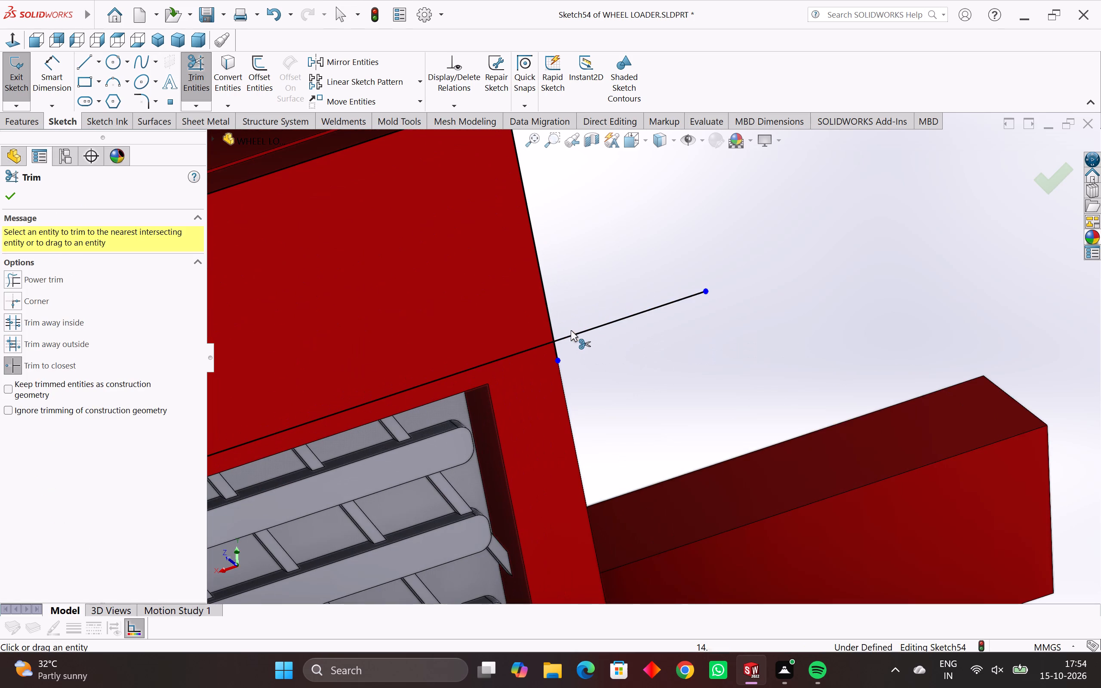
left_click(572, 337)
scroll(559, 353, "up", 4)
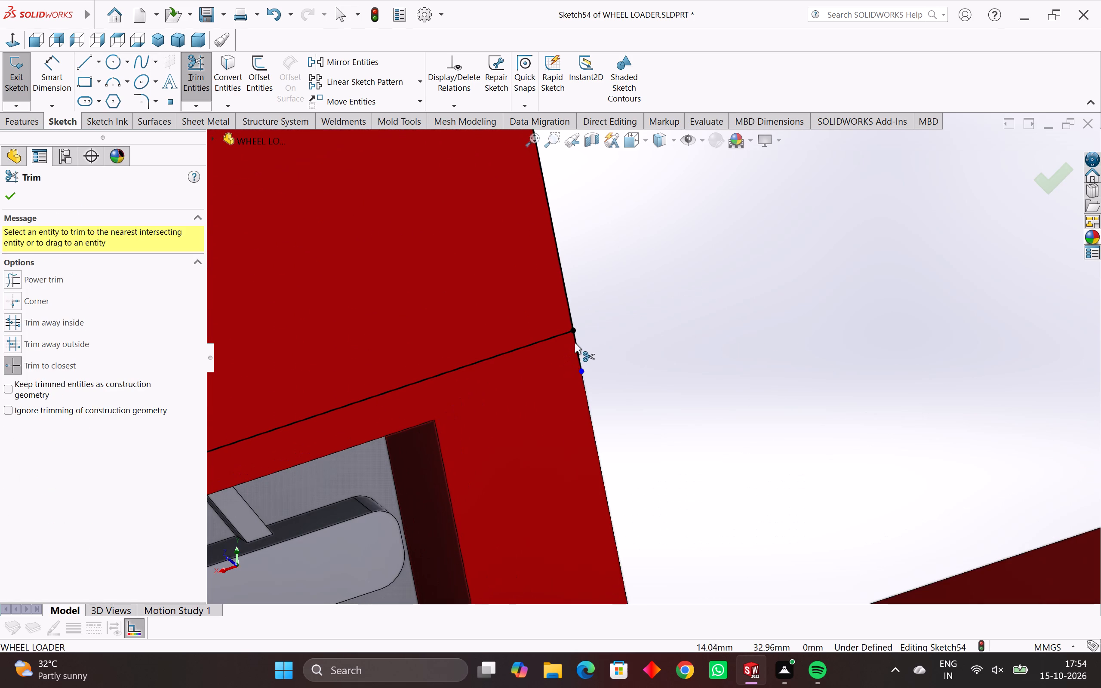
left_click(575, 342)
scroll(579, 359, "down", 15)
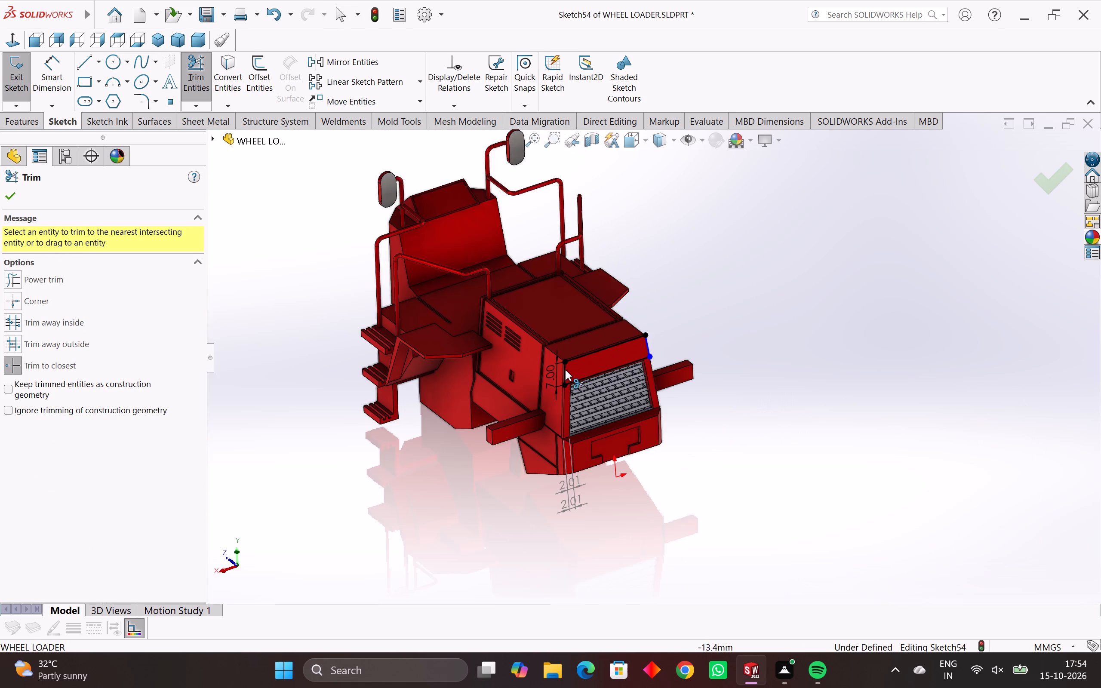
scroll(565, 367, "up", 5)
scroll(806, 331, "down", 3)
left_click_drag(782, 296, 745, 319)
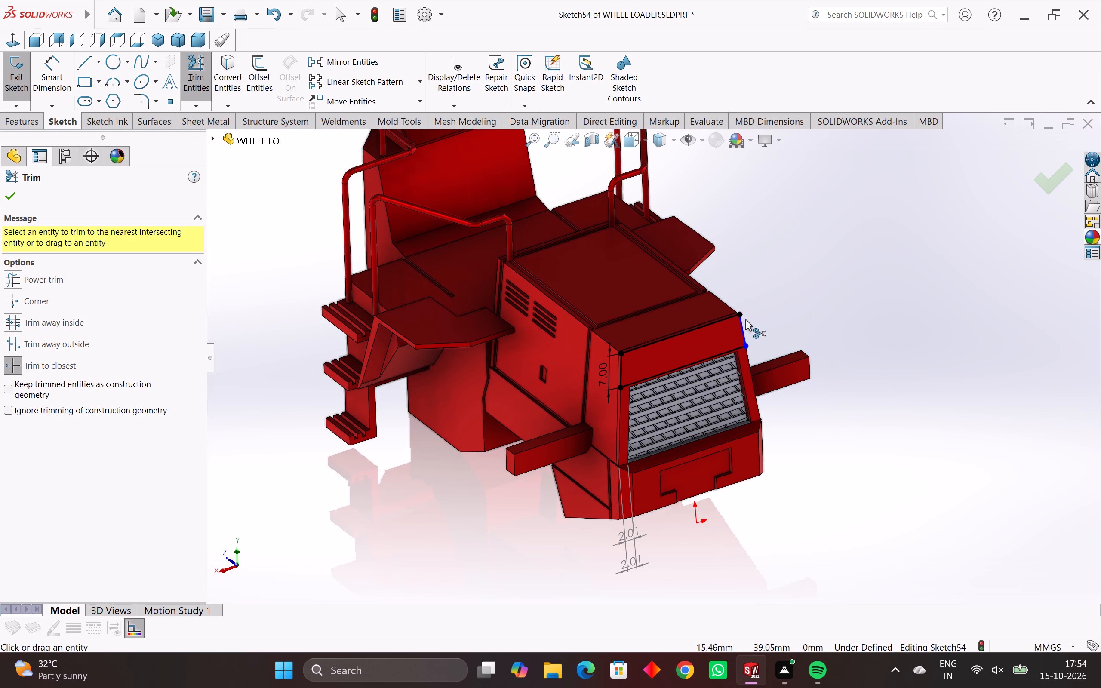
left_click_drag(745, 319, 834, 304)
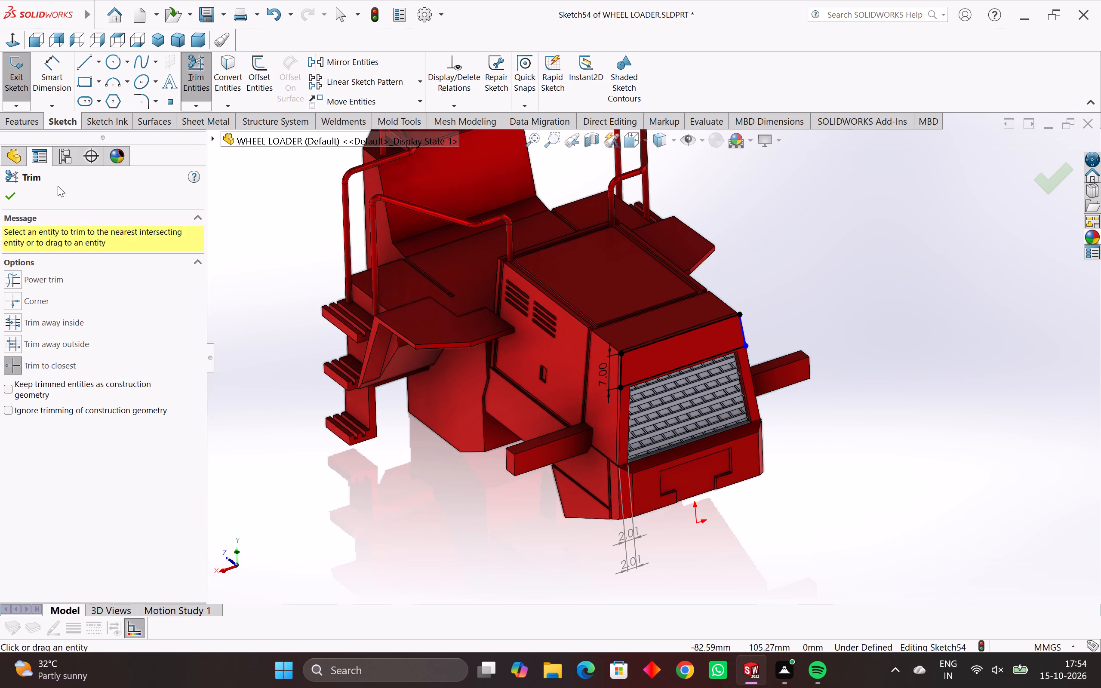
left_click(12, 192)
Fully define the sketch for the four selected profile lines using calculated dimensions.
left_click_drag(800, 249, 544, 406)
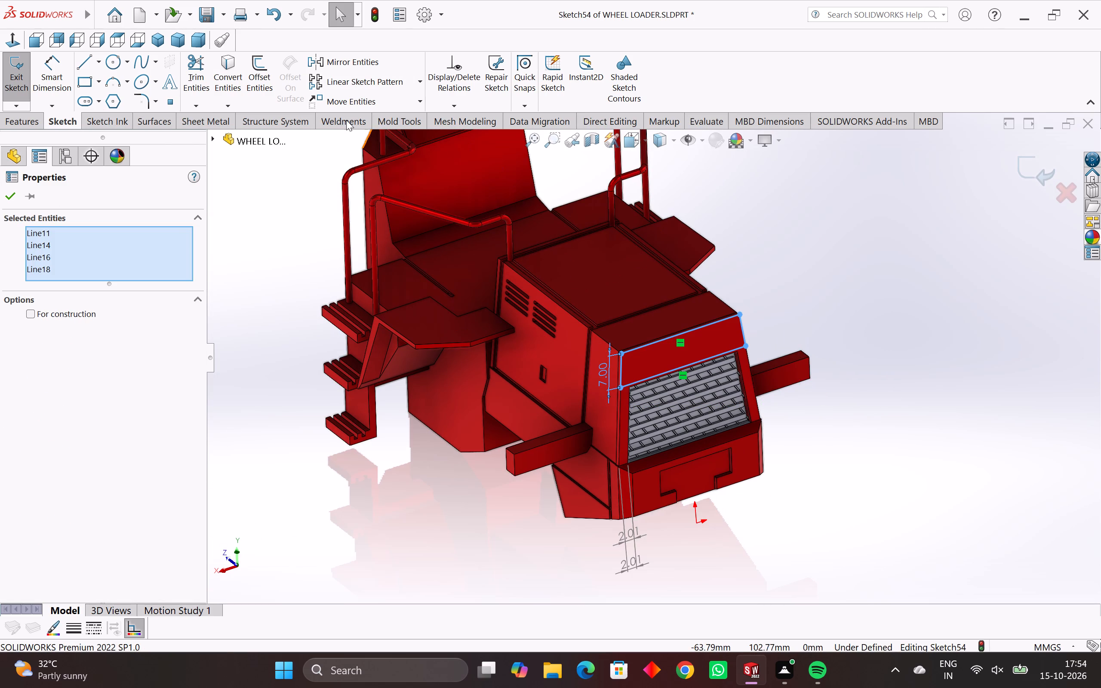
left_click(455, 103)
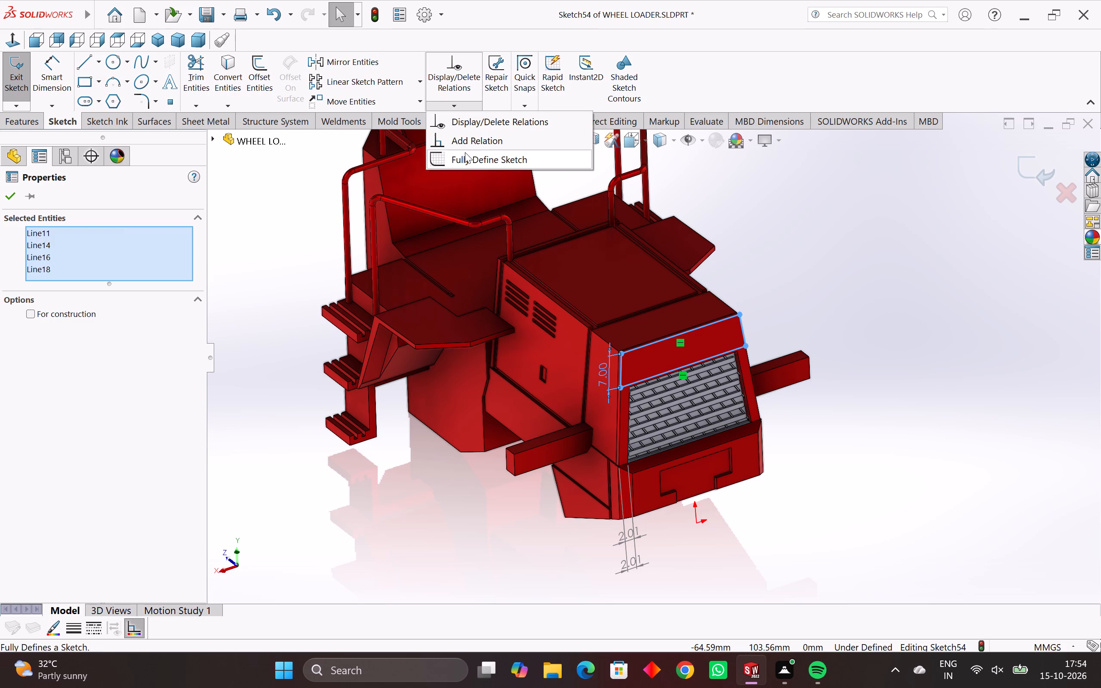
left_click(465, 157)
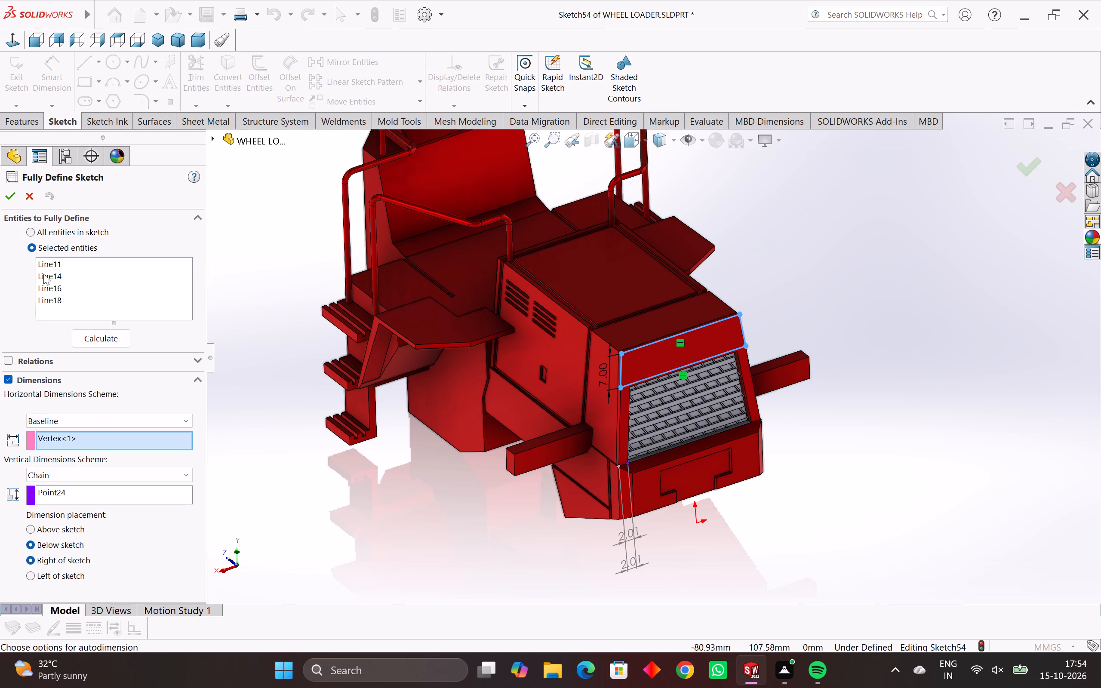
left_click(84, 344)
left_click(10, 193)
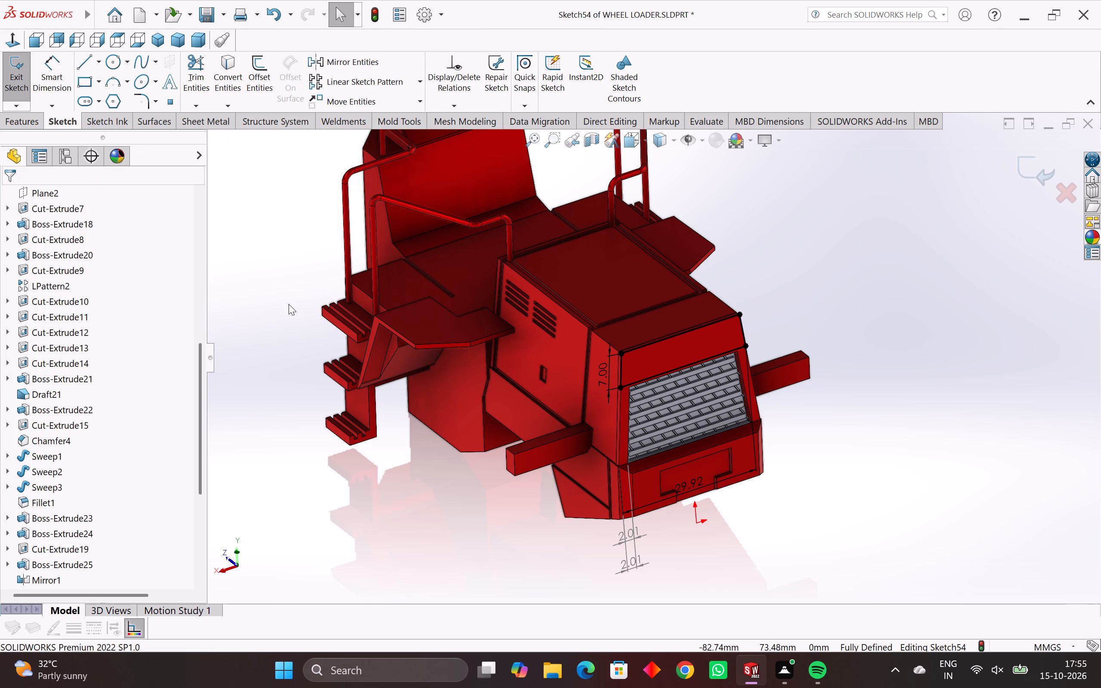
Cut the closed profile above the grille with a Blind extruded cut 1 mm deep.
left_click(28, 122)
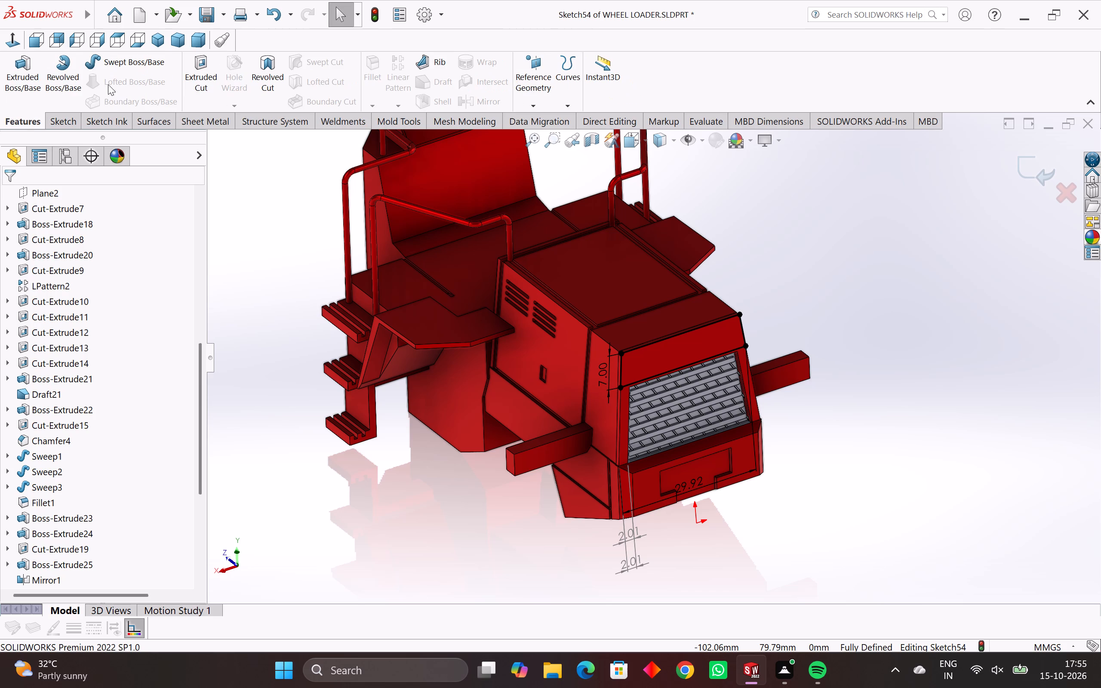
left_click(203, 73)
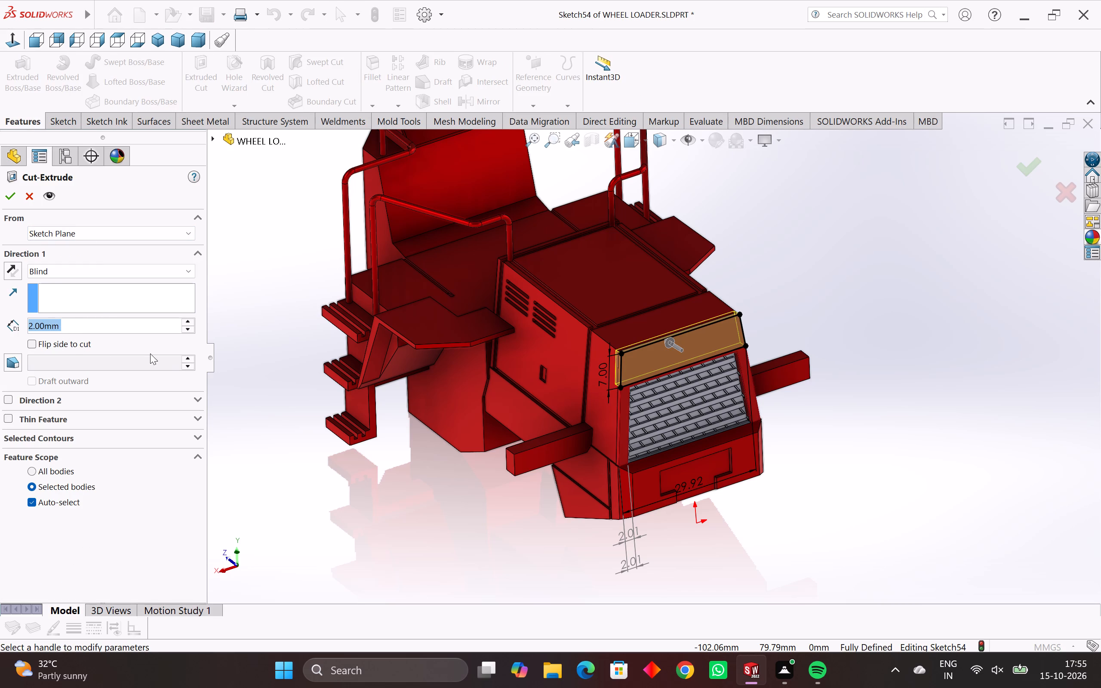
middle_click_drag(576, 472, 632, 498)
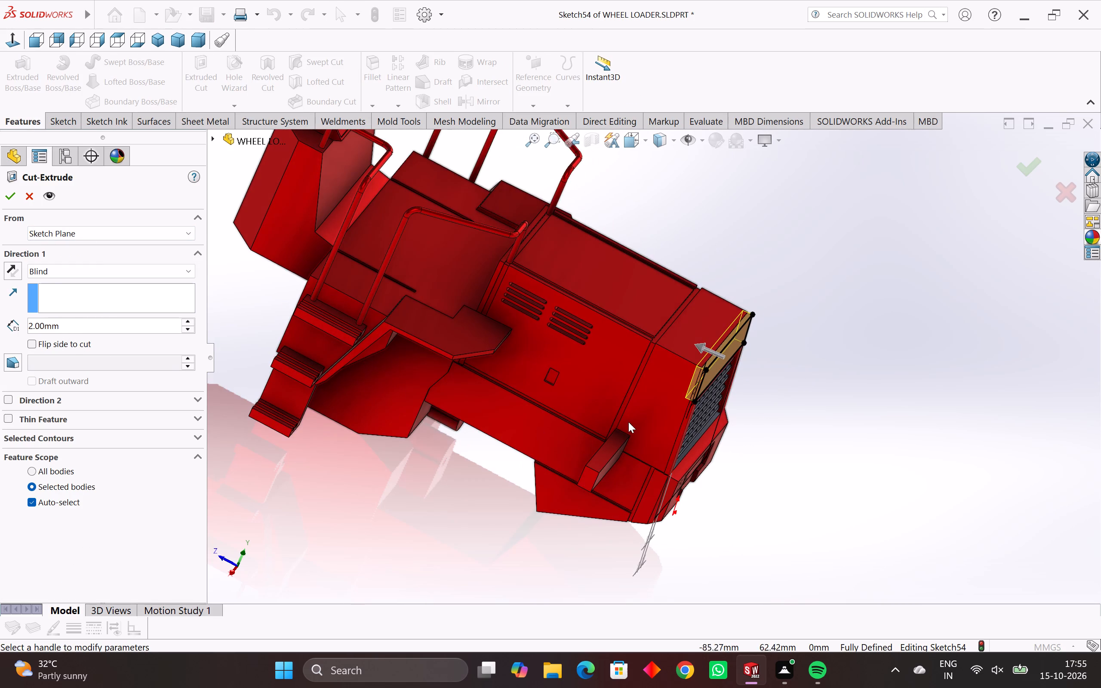
scroll(631, 418, "up", 3)
scroll(729, 384, "up", 4)
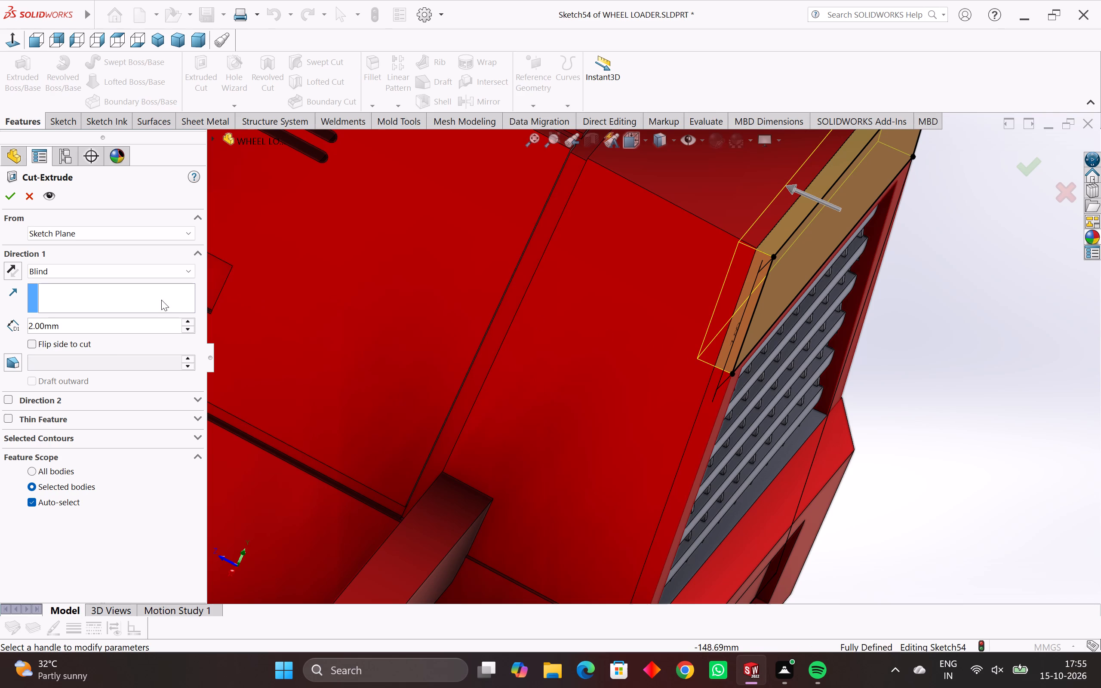
left_click_drag(68, 323, 0, 337)
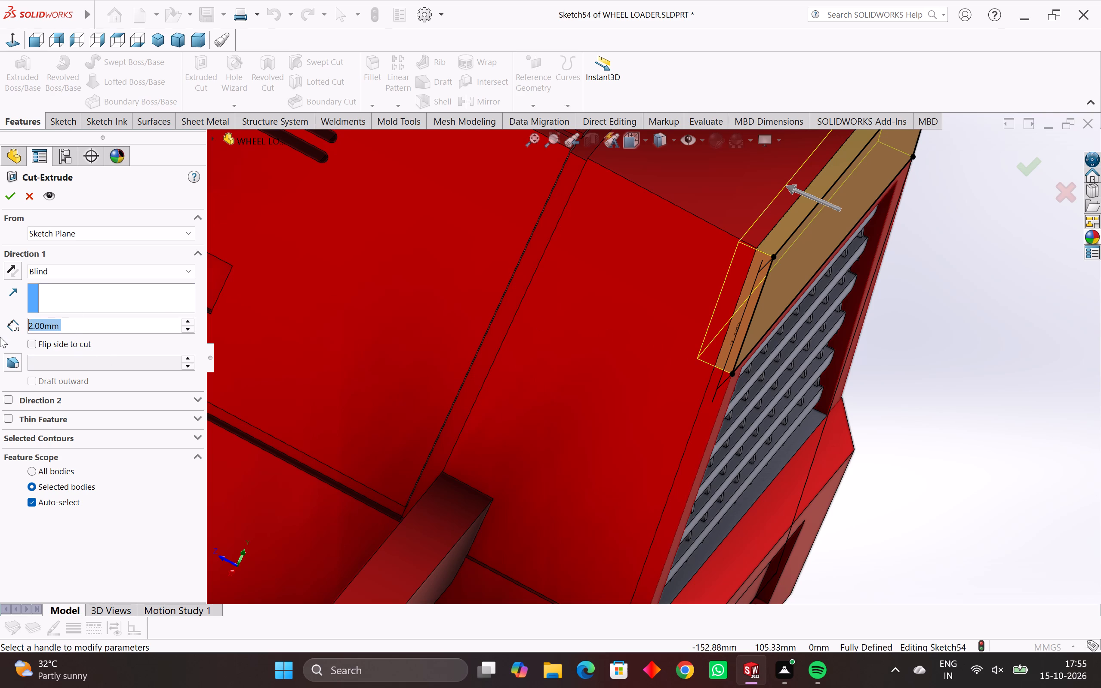
key("1")
key("Return")
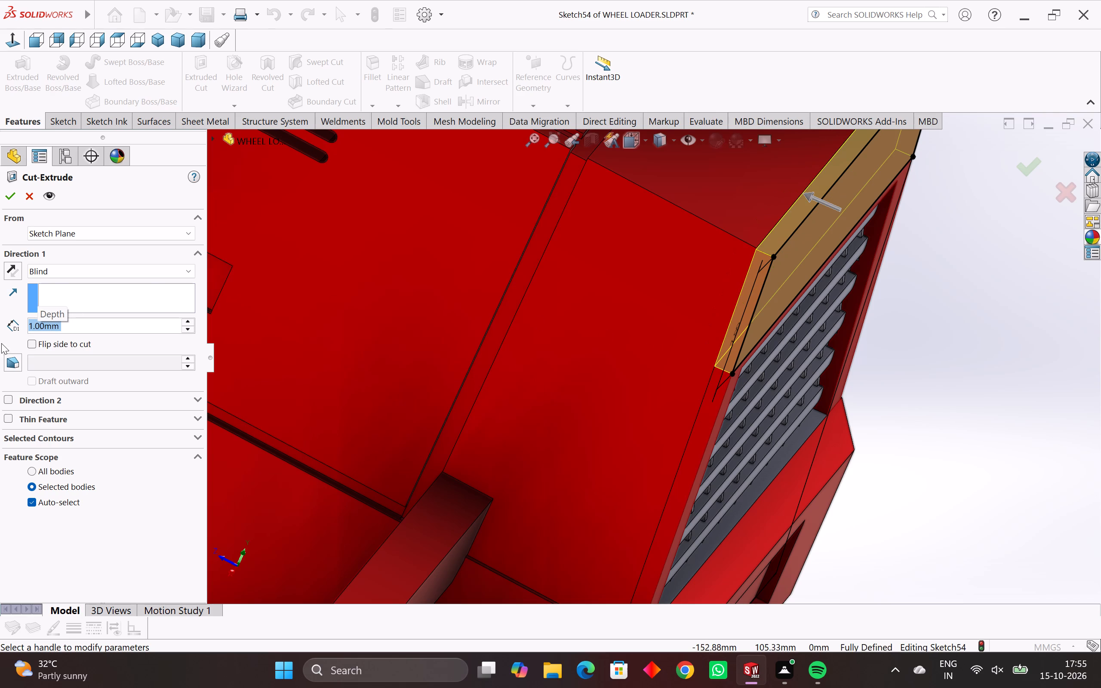
left_click(9, 193)
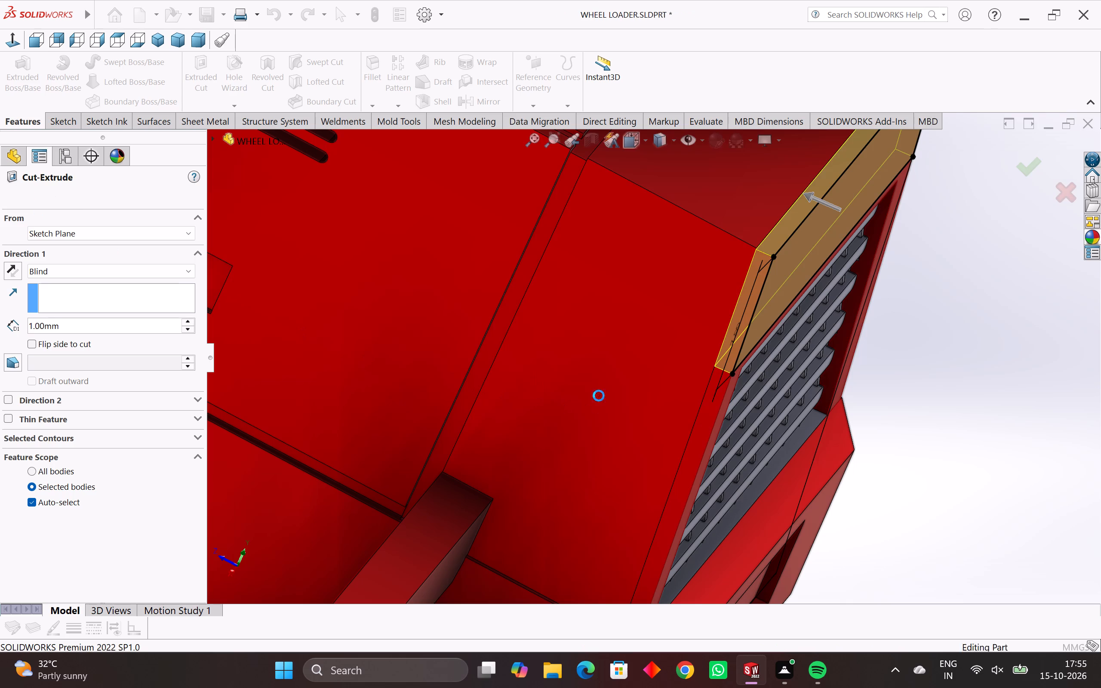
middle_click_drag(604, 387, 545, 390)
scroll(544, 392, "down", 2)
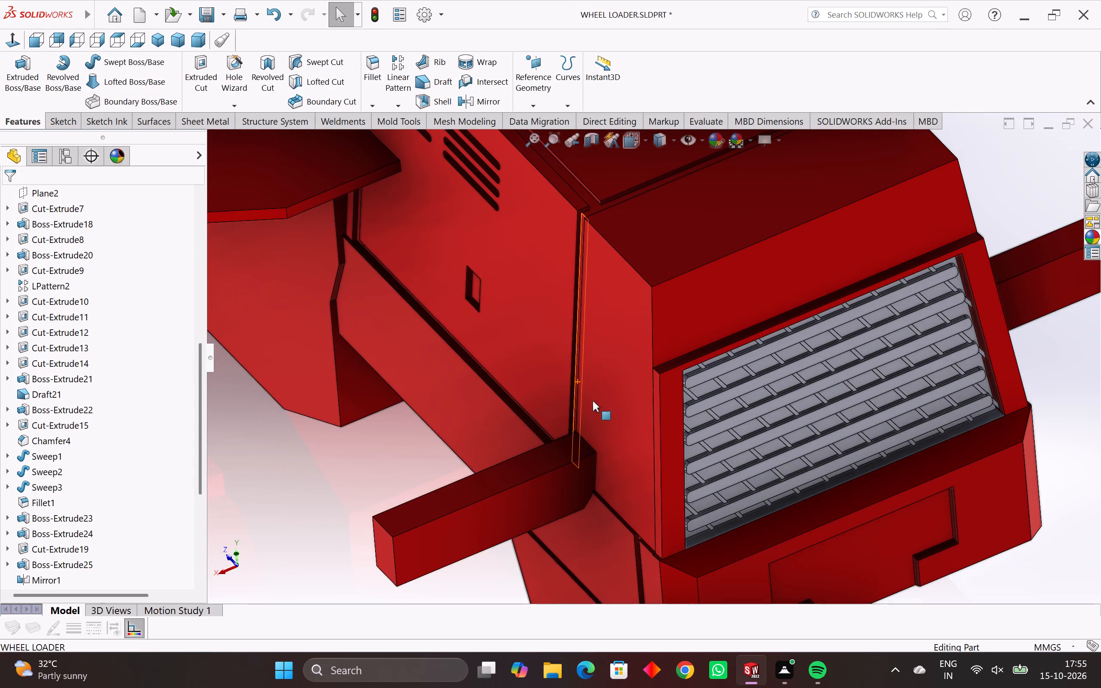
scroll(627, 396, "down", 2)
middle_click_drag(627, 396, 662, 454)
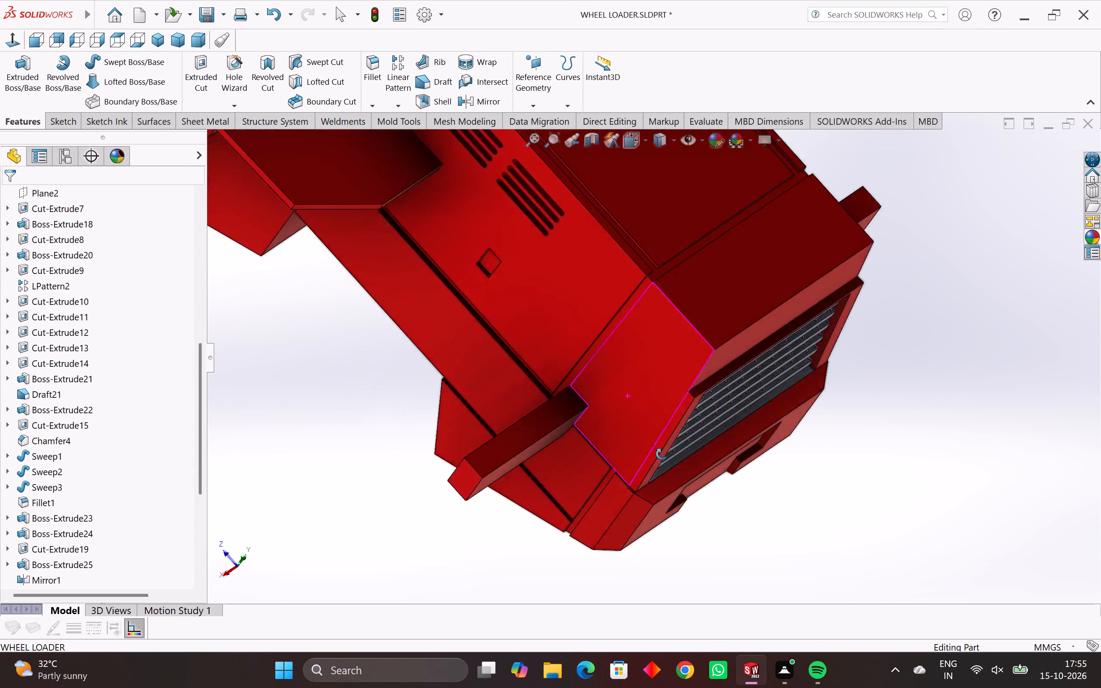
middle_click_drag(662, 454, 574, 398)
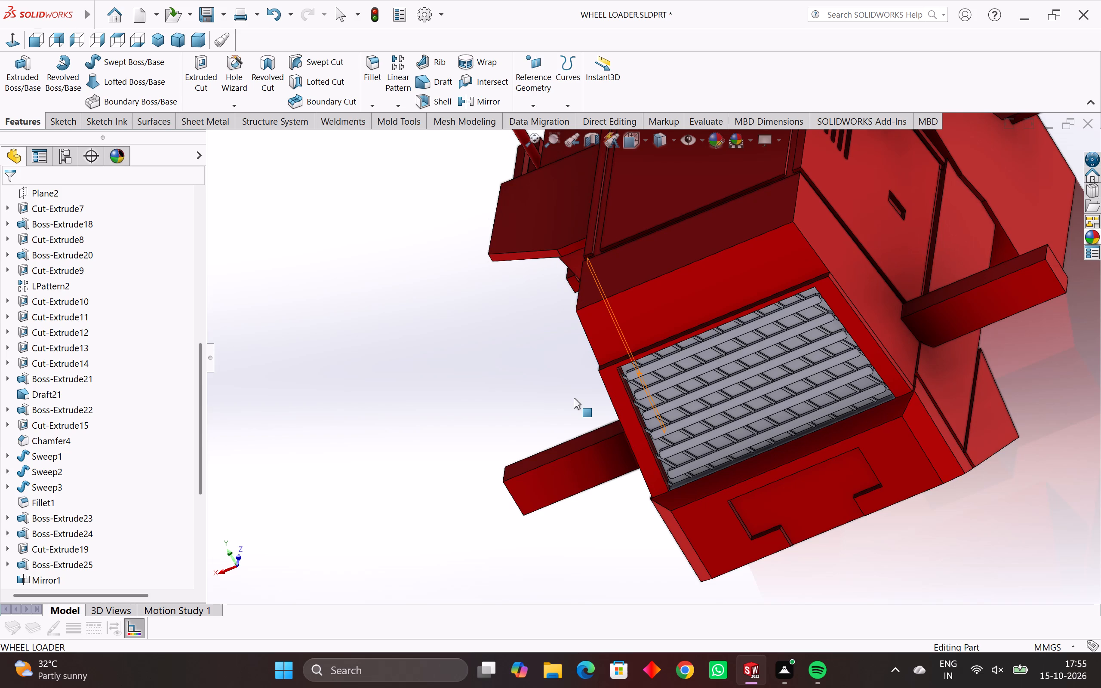
Start a new sketch on the flat hood face directly above the grille.
scroll(572, 398, "down", 2)
middle_click_drag(572, 398, 703, 391)
scroll(647, 372, "down", 2)
middle_click_drag(645, 372, 603, 352)
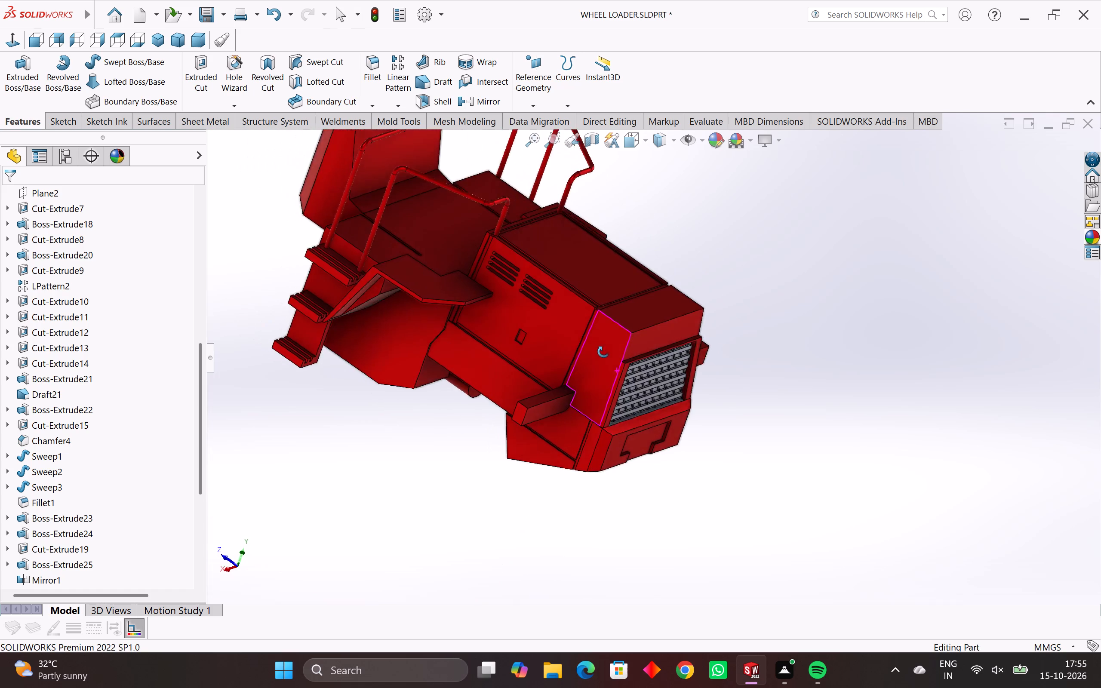
middle_click_drag(603, 352, 583, 337)
scroll(579, 338, "down", 1)
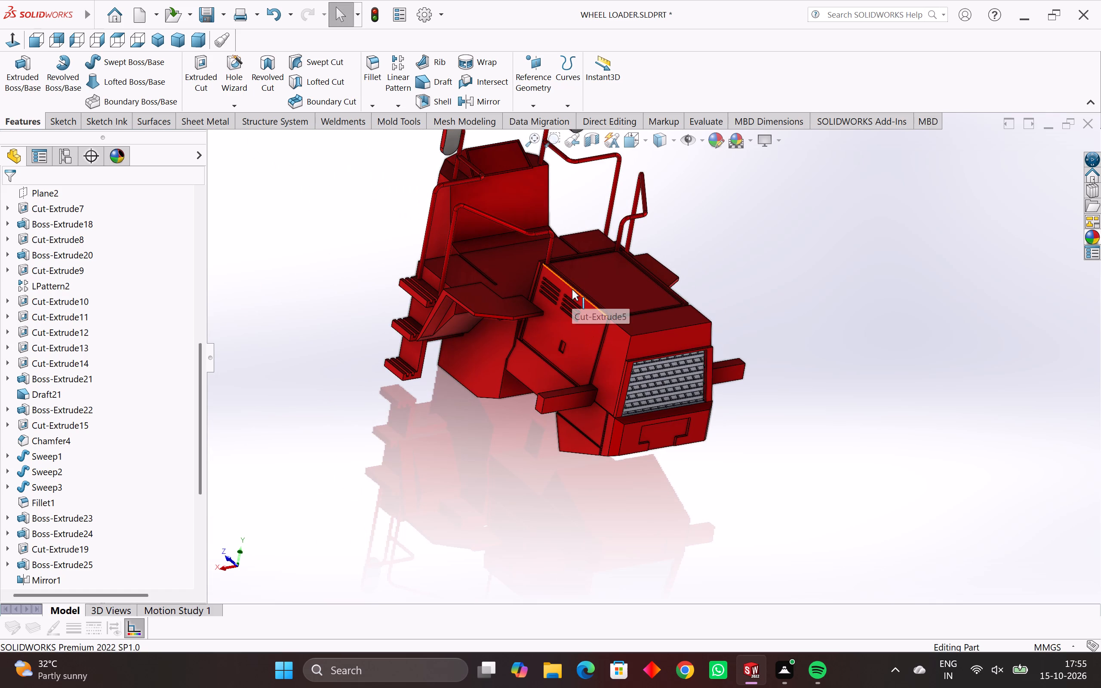
middle_click_drag(636, 284, 625, 353)
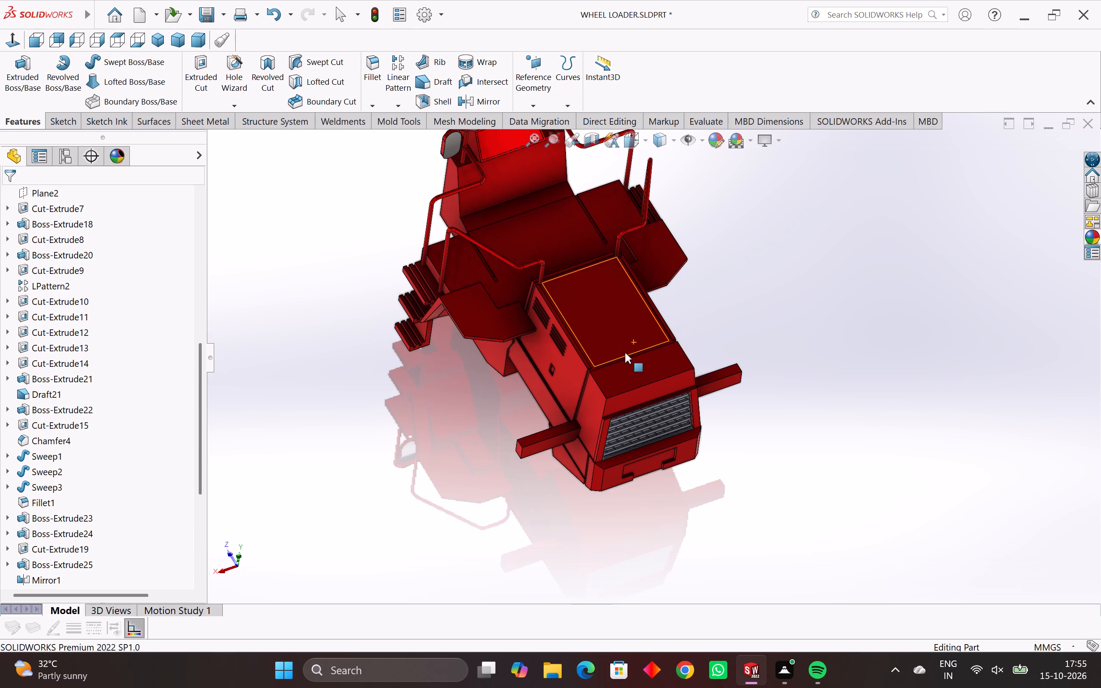
left_click(657, 376)
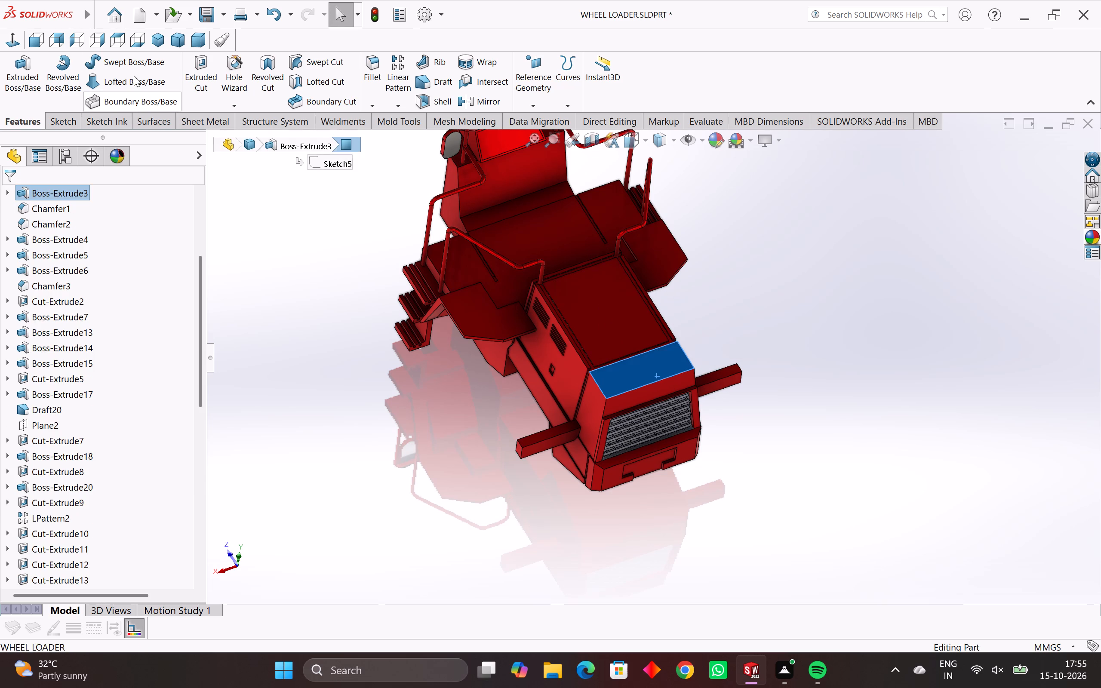
left_click(58, 121)
left_click(25, 76)
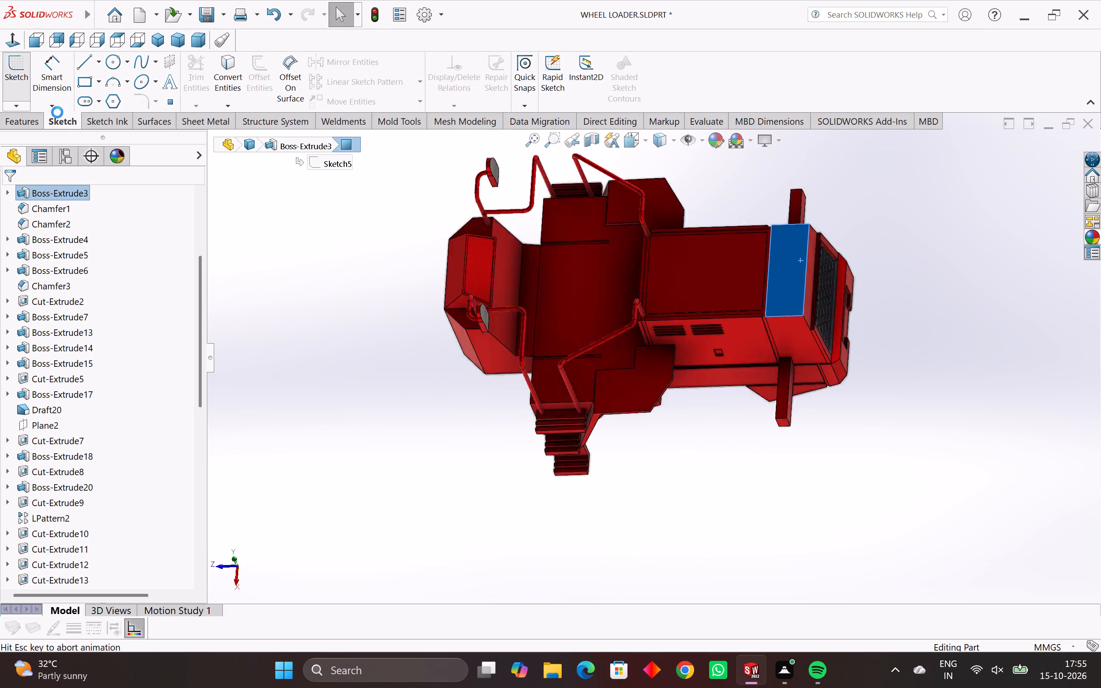
left_click(792, 158)
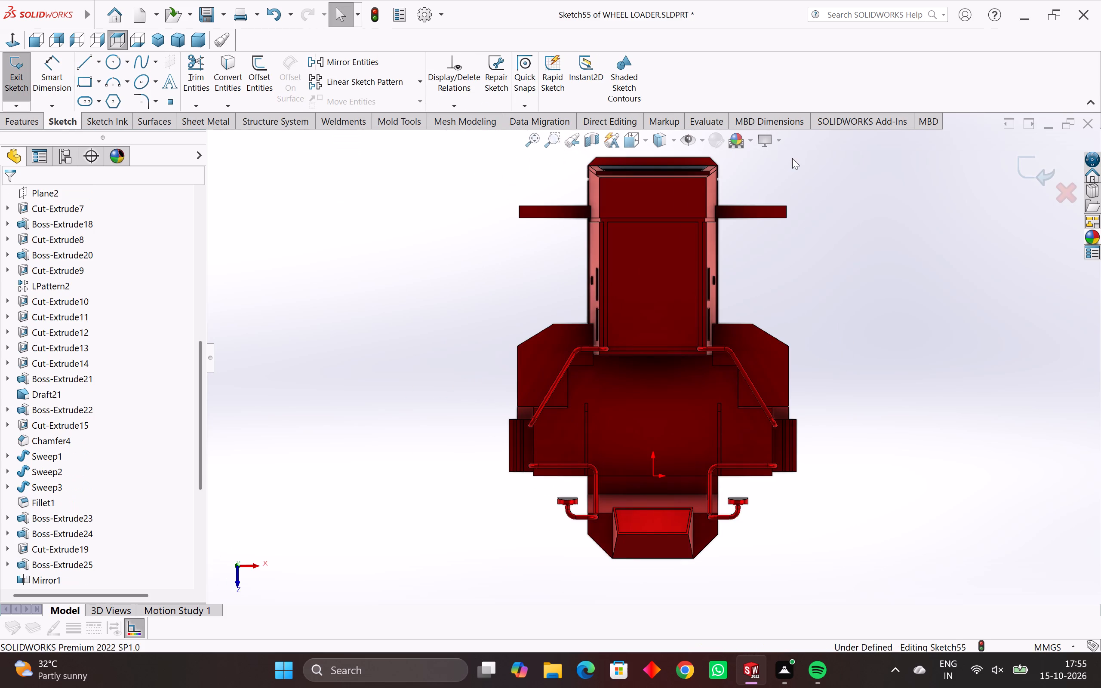
Sketch an open three-sided profile about 24 mm wide and 4 mm deep, starting and ending on the face's grille-side edge.
scroll(689, 197, "up", 6)
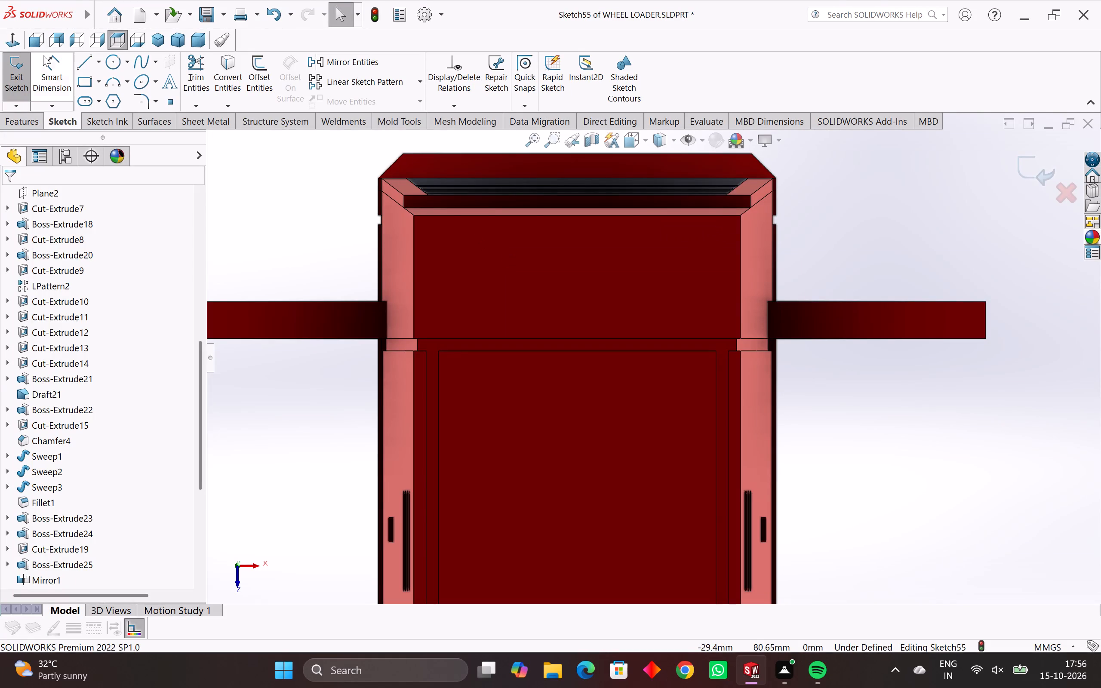
left_click(92, 58)
scroll(723, 238, "up", 3)
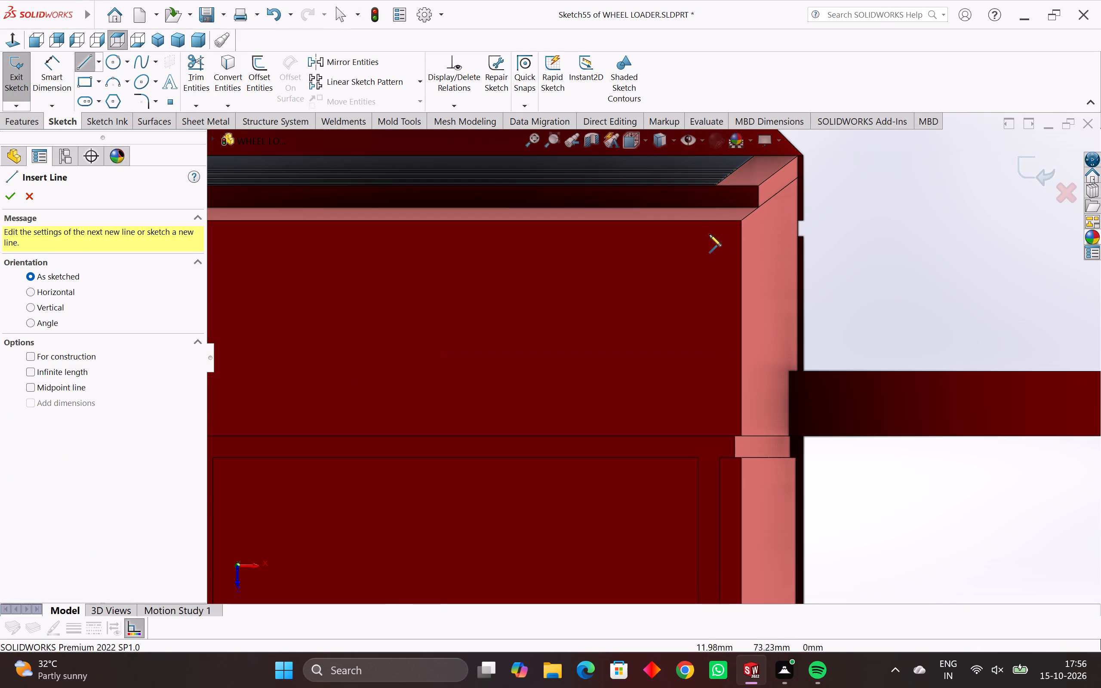
left_click(717, 222)
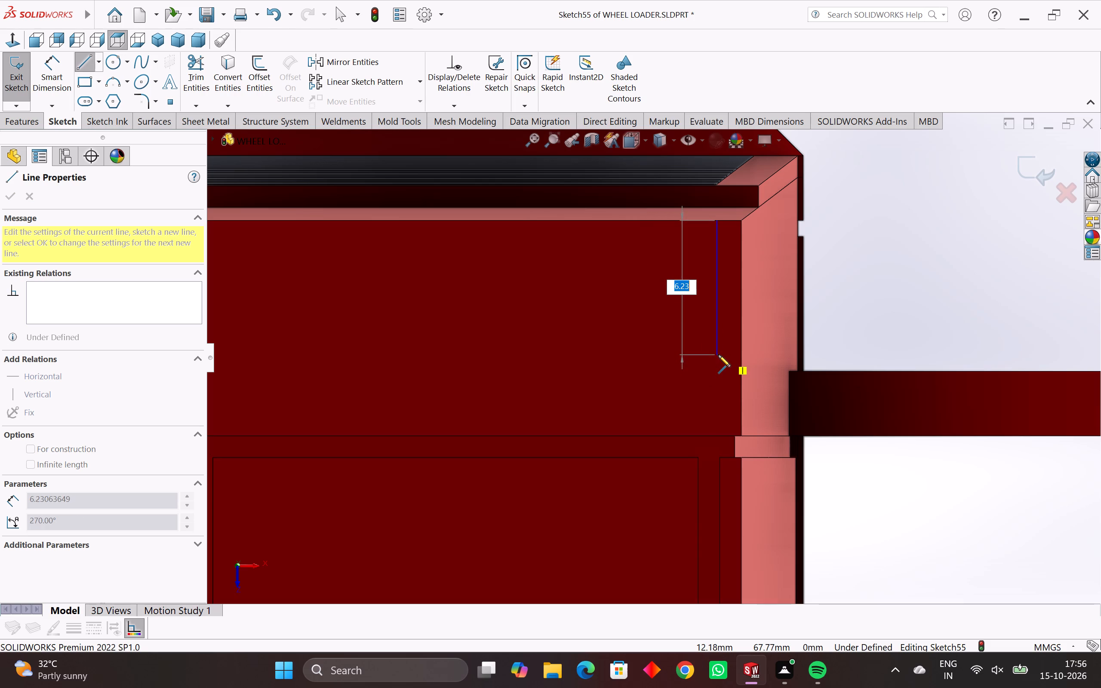
left_click(717, 306)
scroll(529, 321, "down", 4)
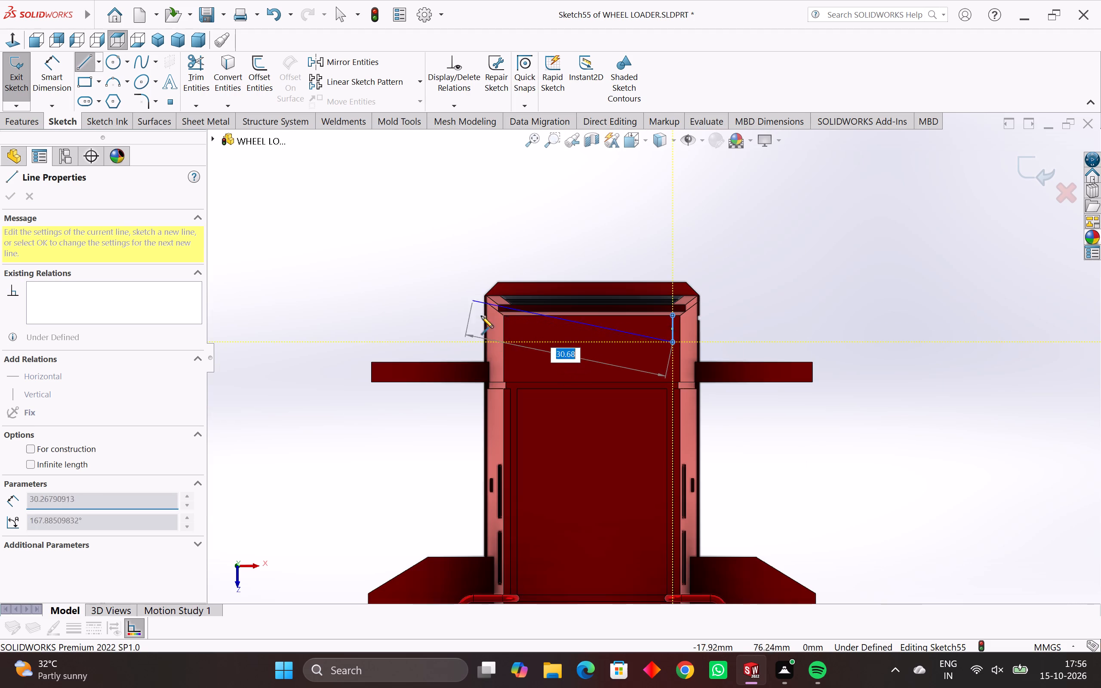
left_click(514, 343)
left_click(516, 317)
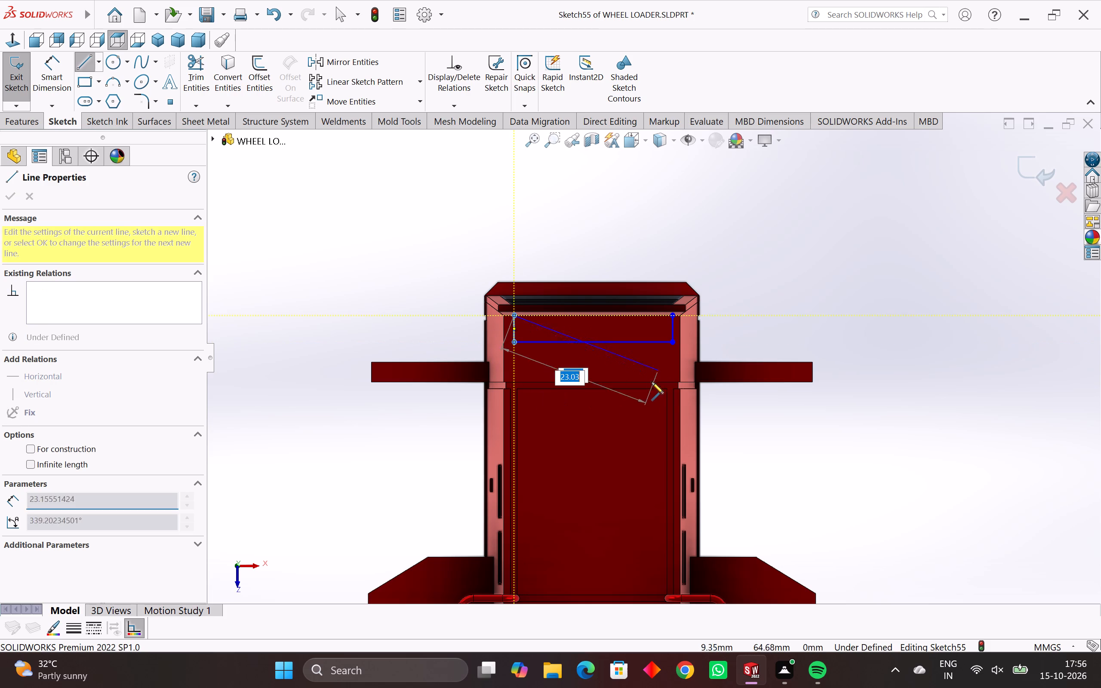
key("Escape")
key("Escape")
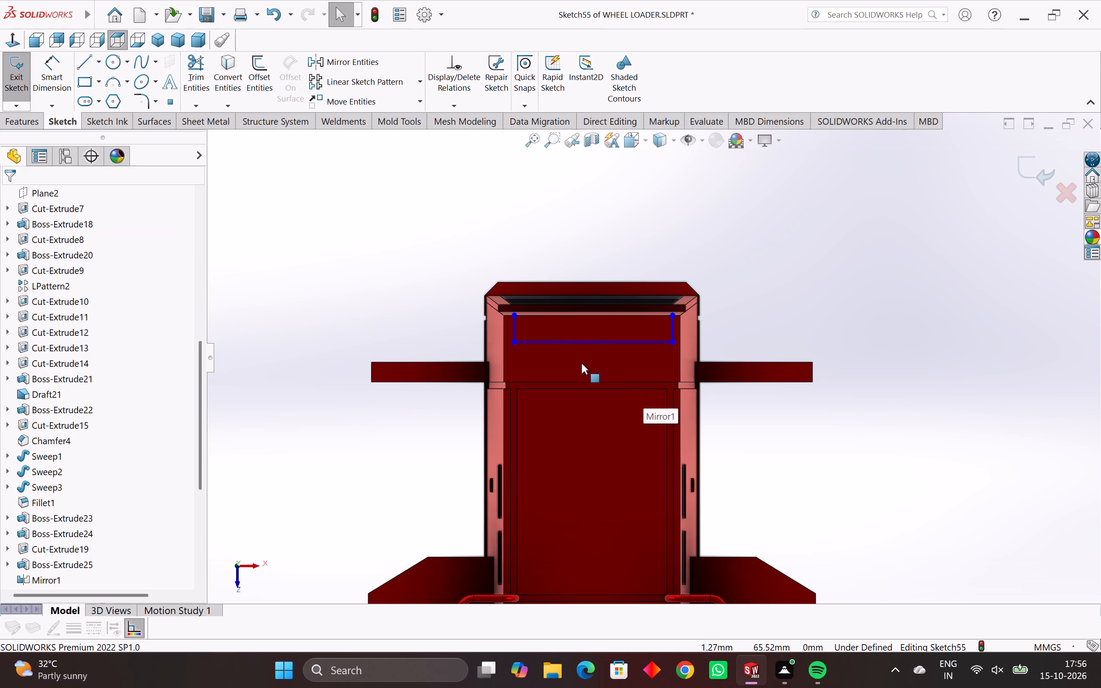
Sketch a smaller three-sided profile inside the first, about 21.5 mm wide and 3 mm deep, with both ends on the same edge.
scroll(528, 335, "up", 5)
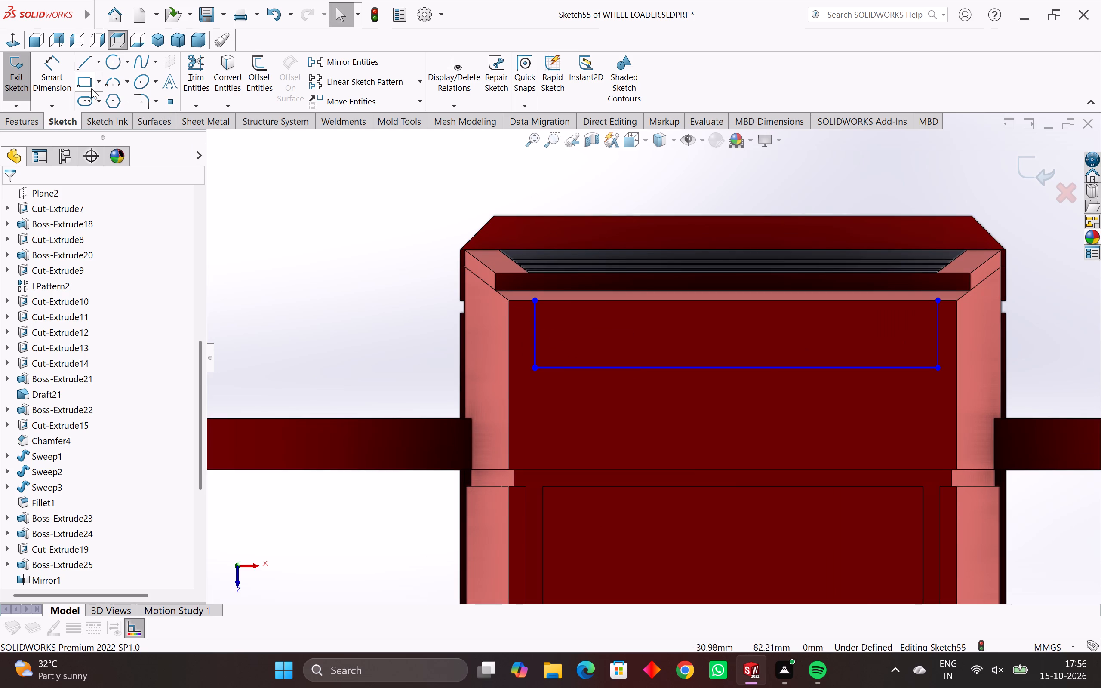
left_click(85, 69)
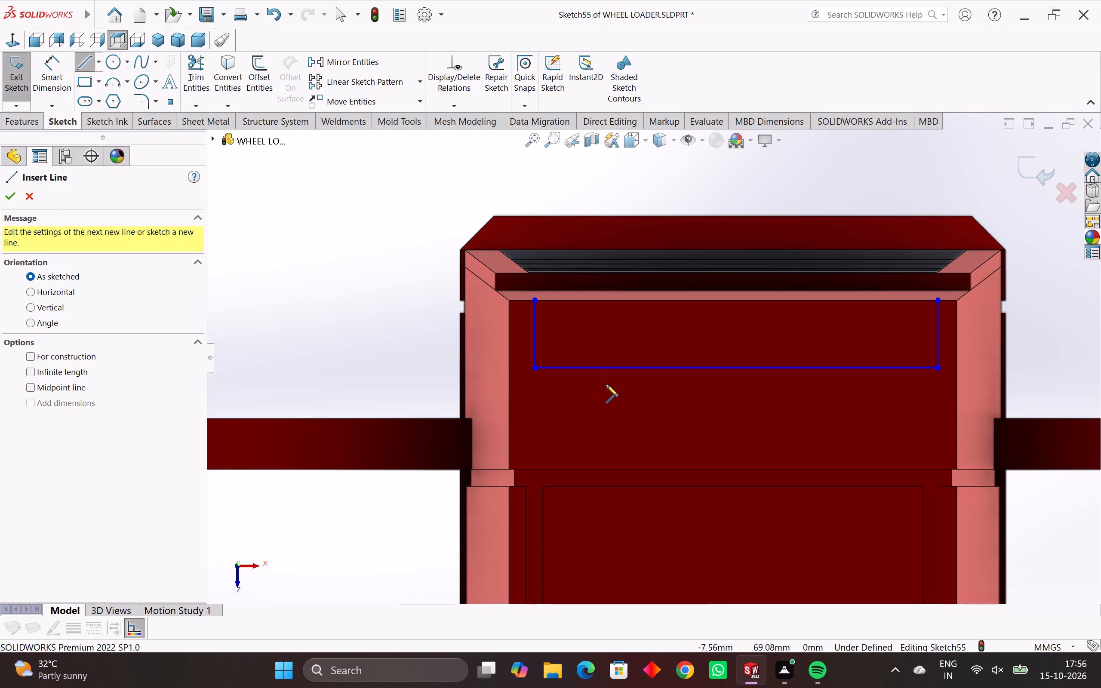
scroll(623, 388, "up", 2)
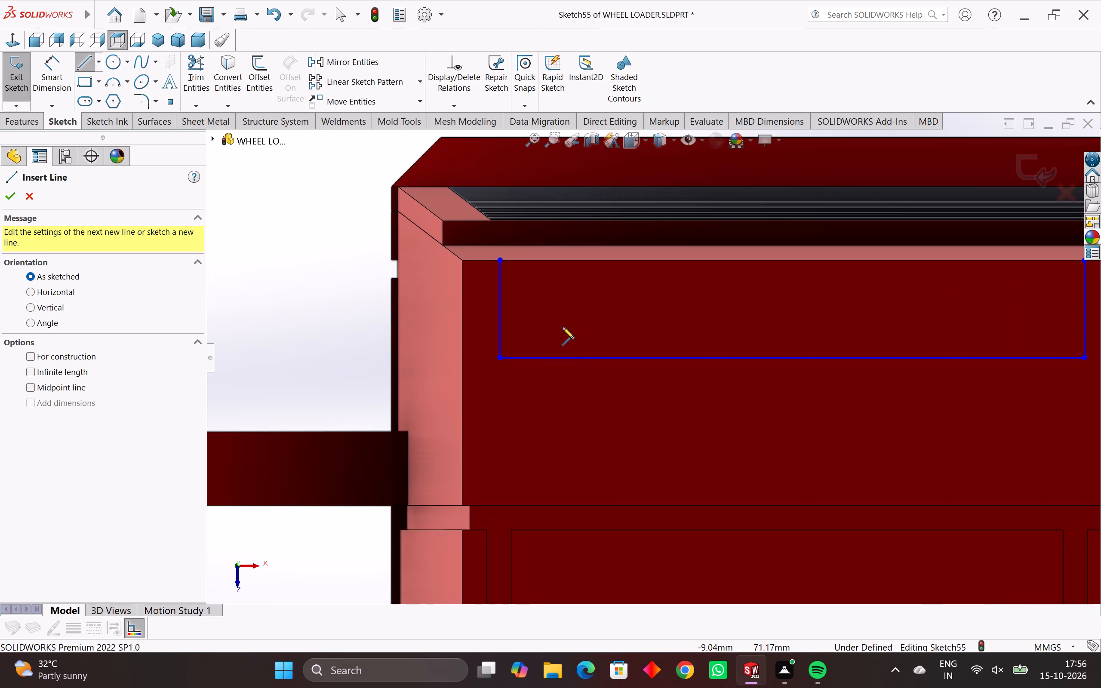
left_click(521, 260)
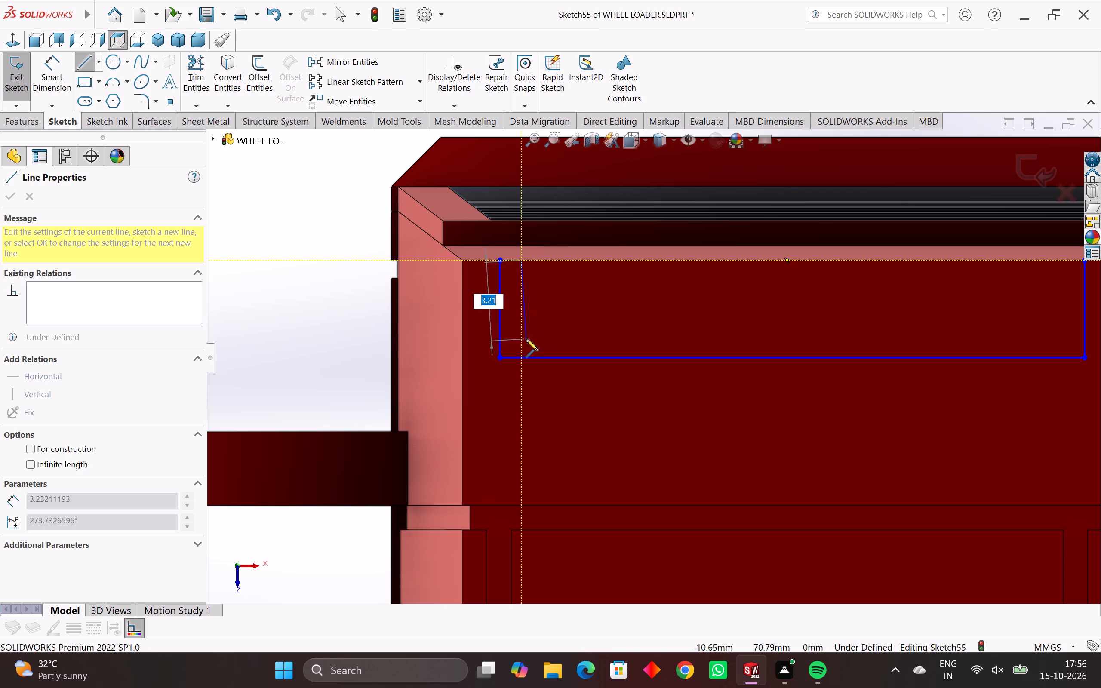
left_click(521, 335)
scroll(811, 344, "down", 3)
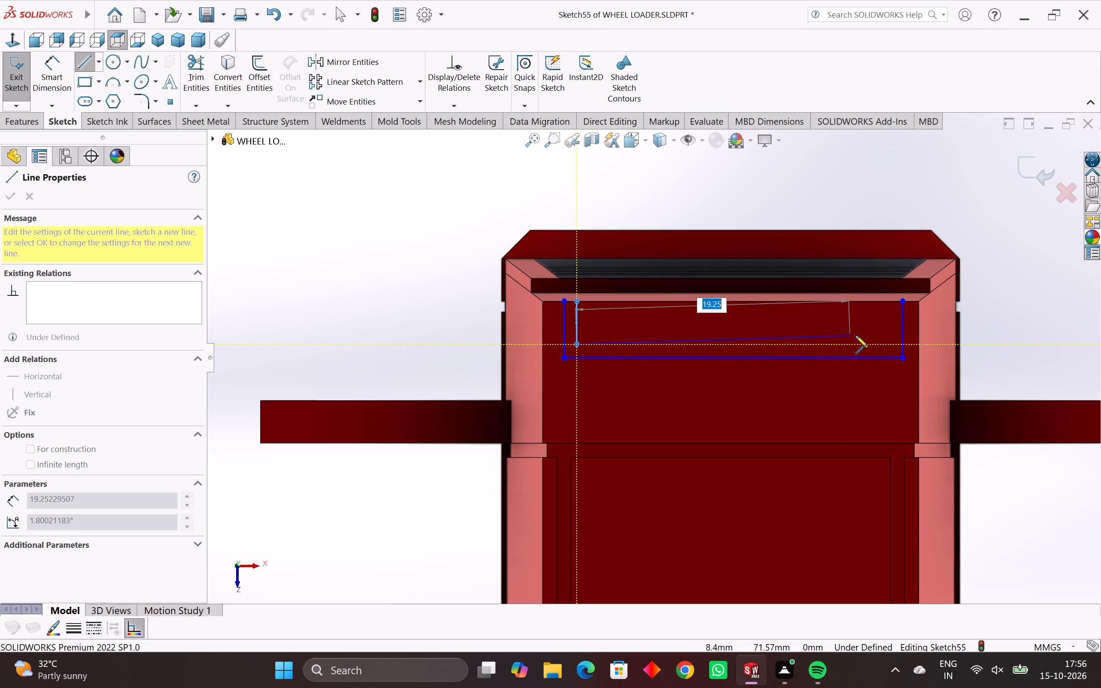
left_click(882, 345)
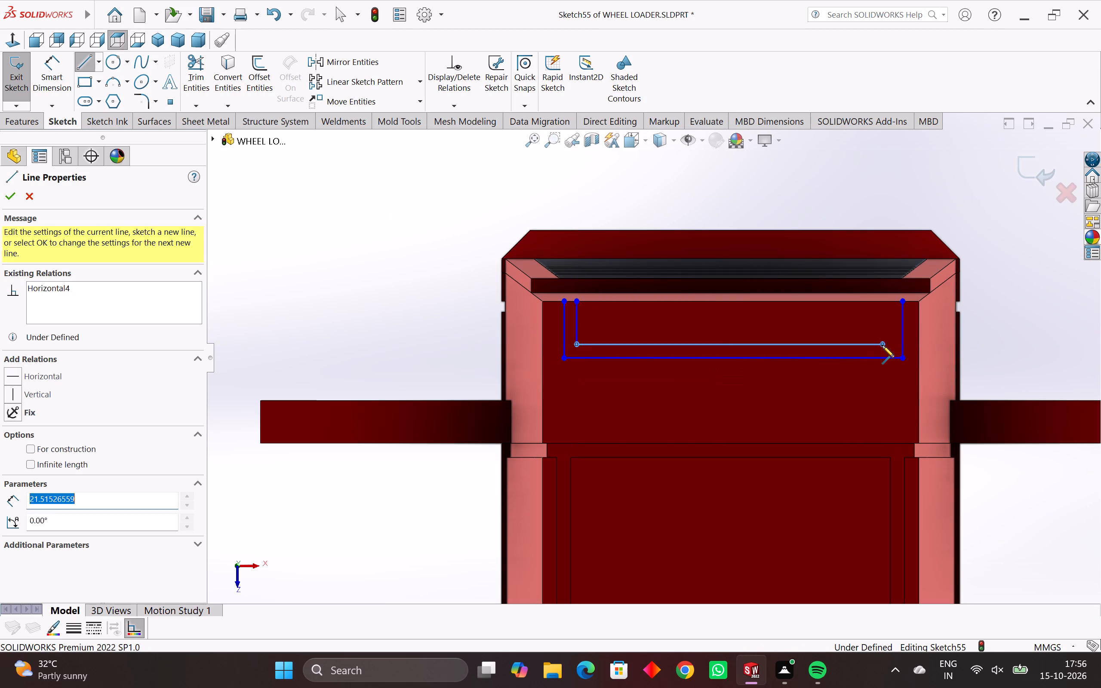
left_click(882, 303)
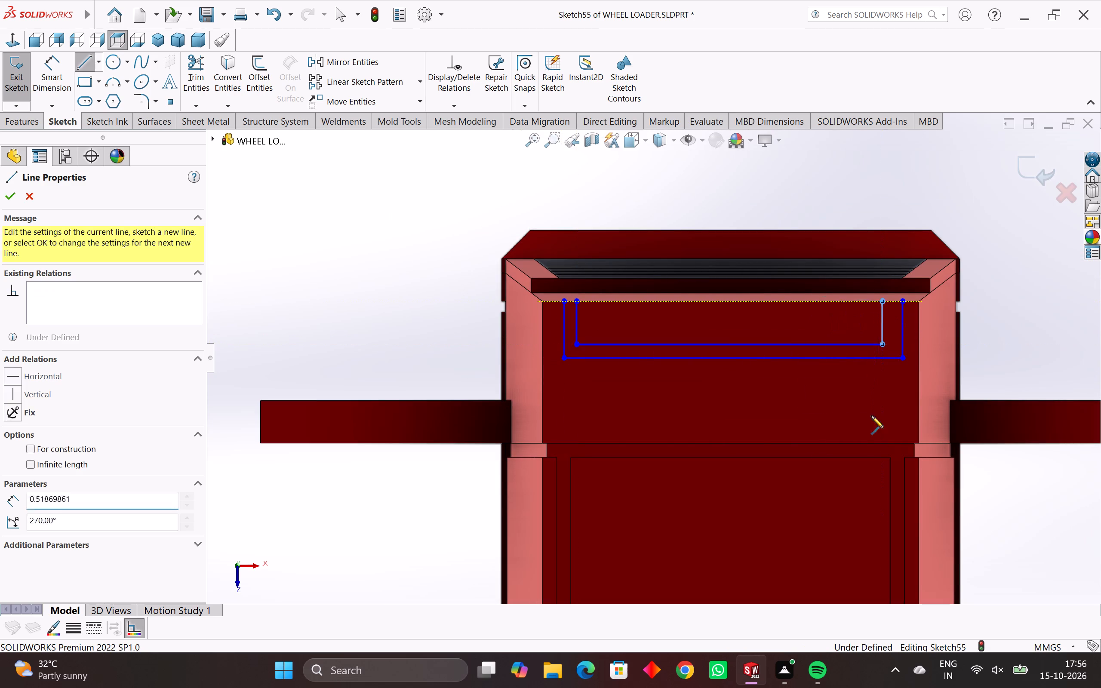
key("Escape")
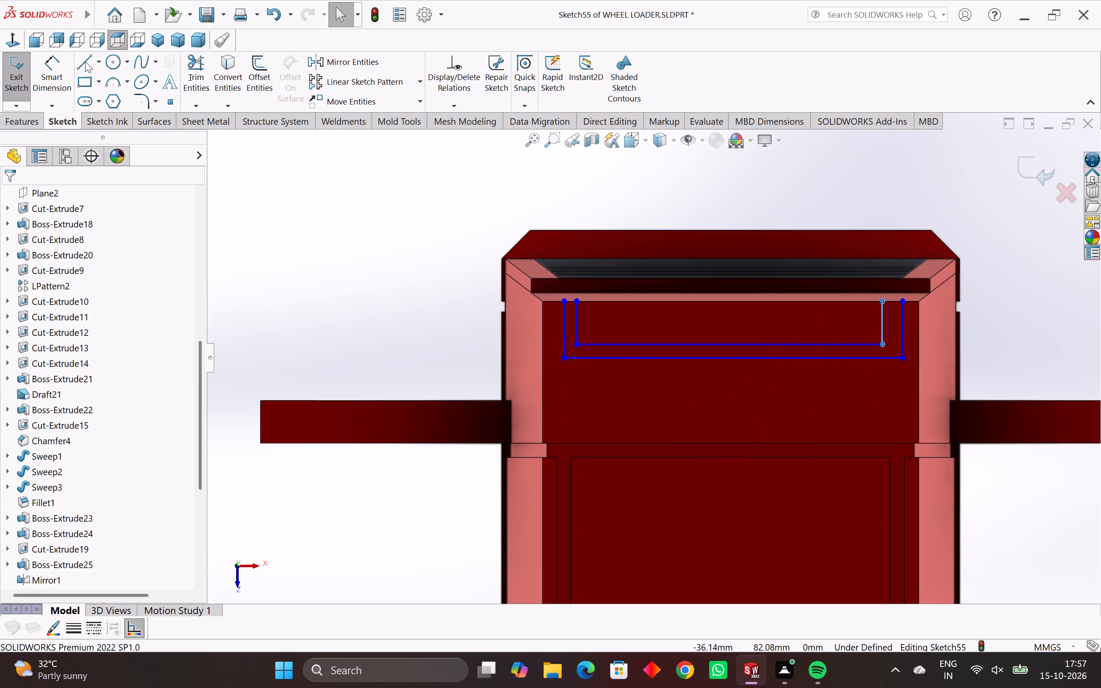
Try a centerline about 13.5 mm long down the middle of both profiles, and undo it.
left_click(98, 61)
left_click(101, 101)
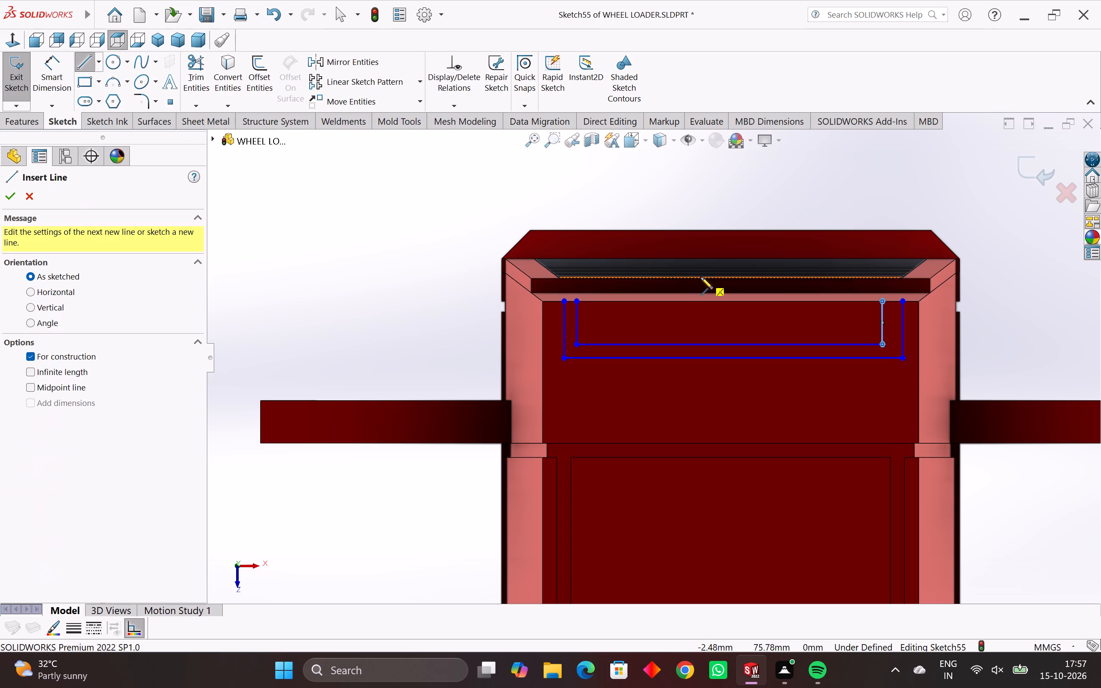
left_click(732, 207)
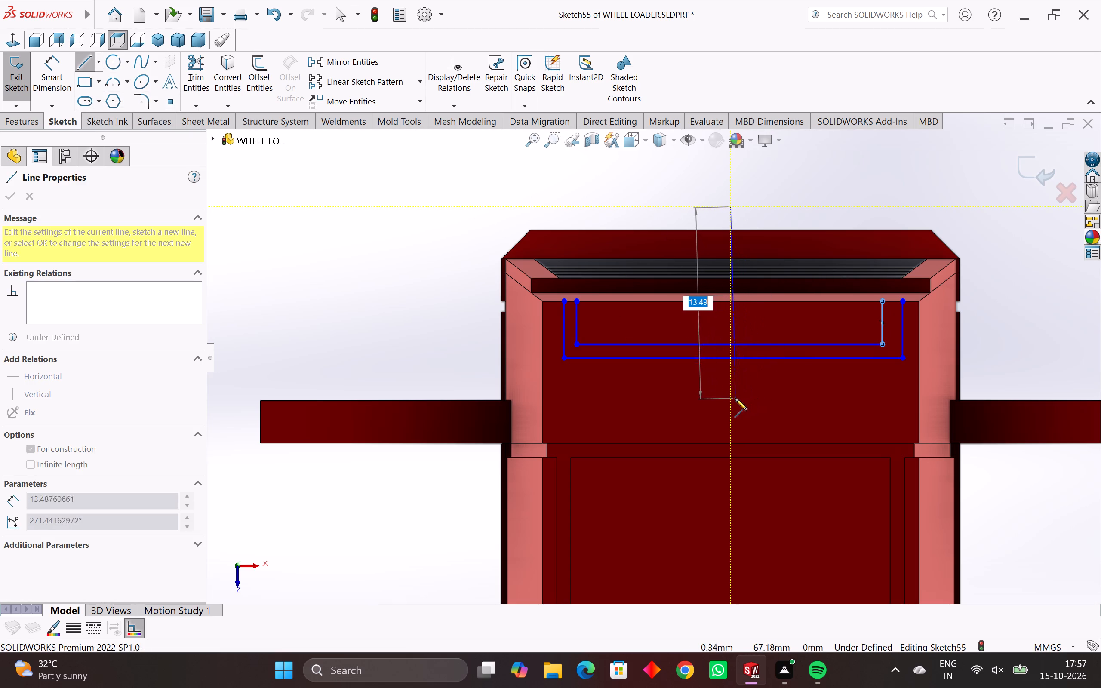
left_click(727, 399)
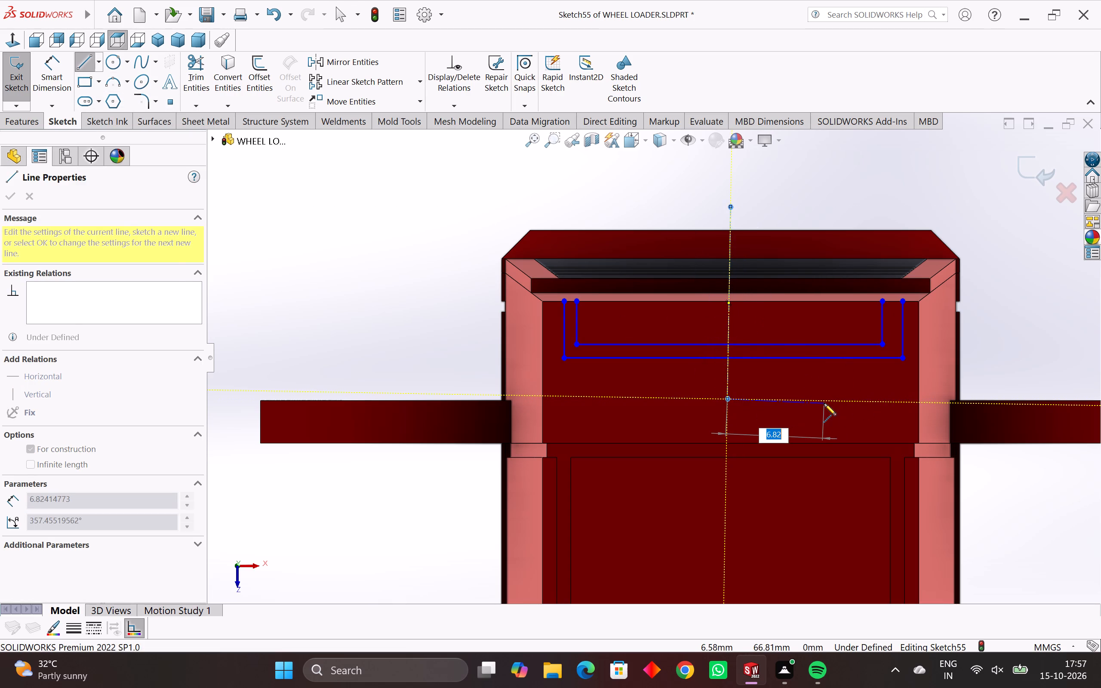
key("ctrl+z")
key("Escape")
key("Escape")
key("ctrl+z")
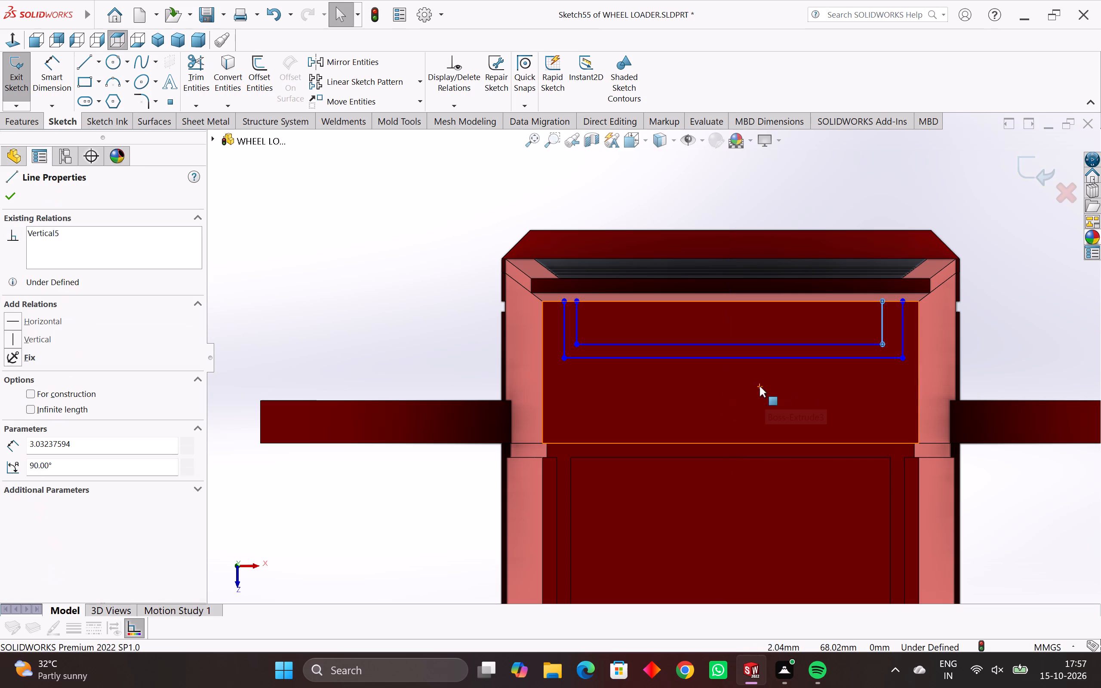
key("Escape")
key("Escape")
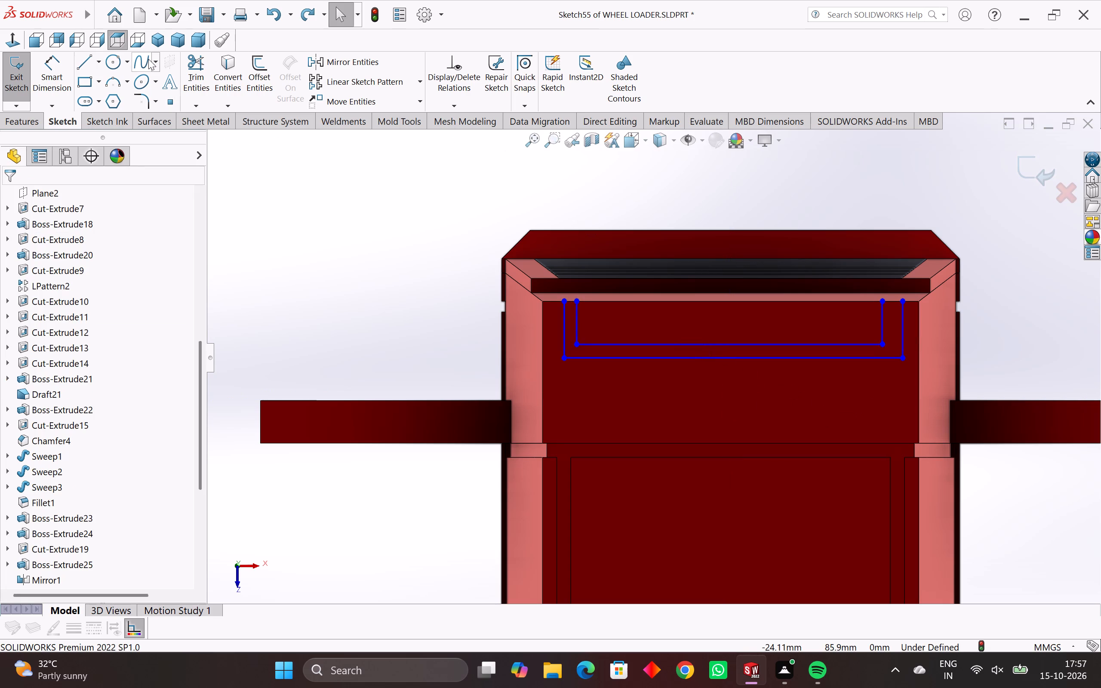
Draw a vertical centerline about 15 mm long through the middle of both profiles, starting beyond the body's grille end.
left_click(99, 68)
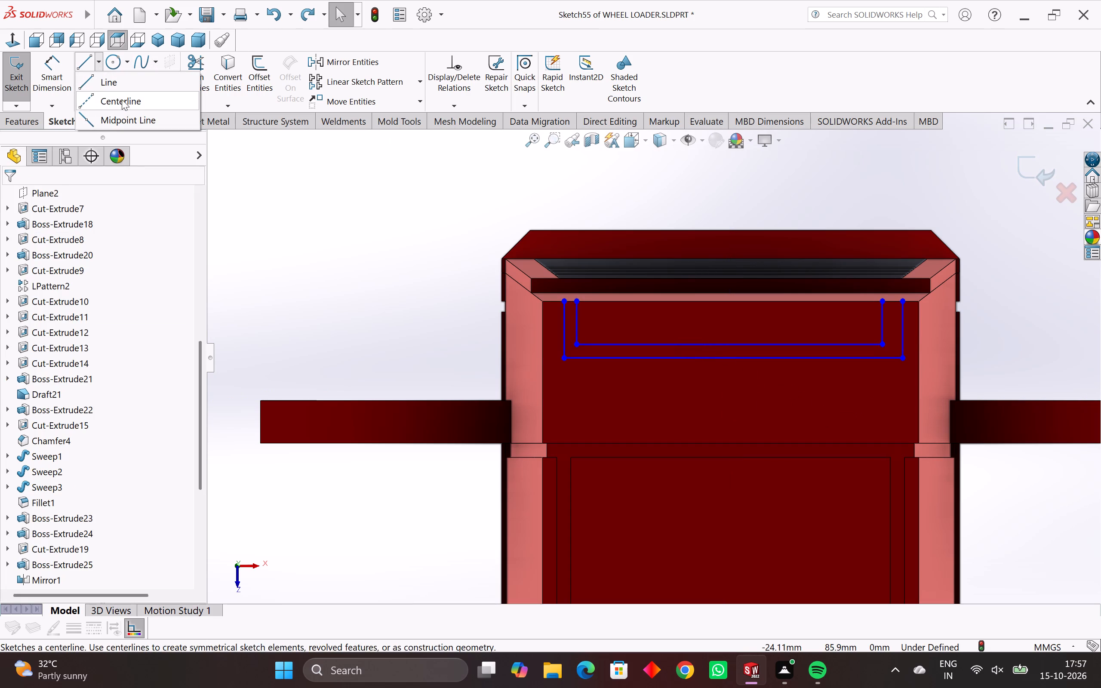
left_click(122, 99)
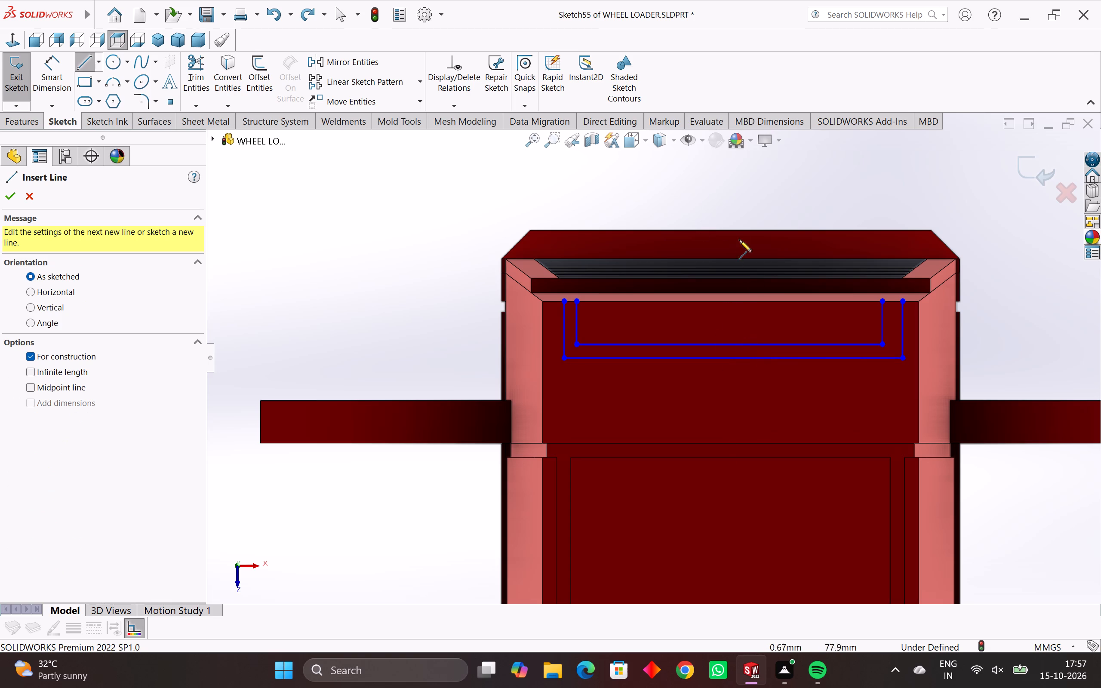
left_click(730, 187)
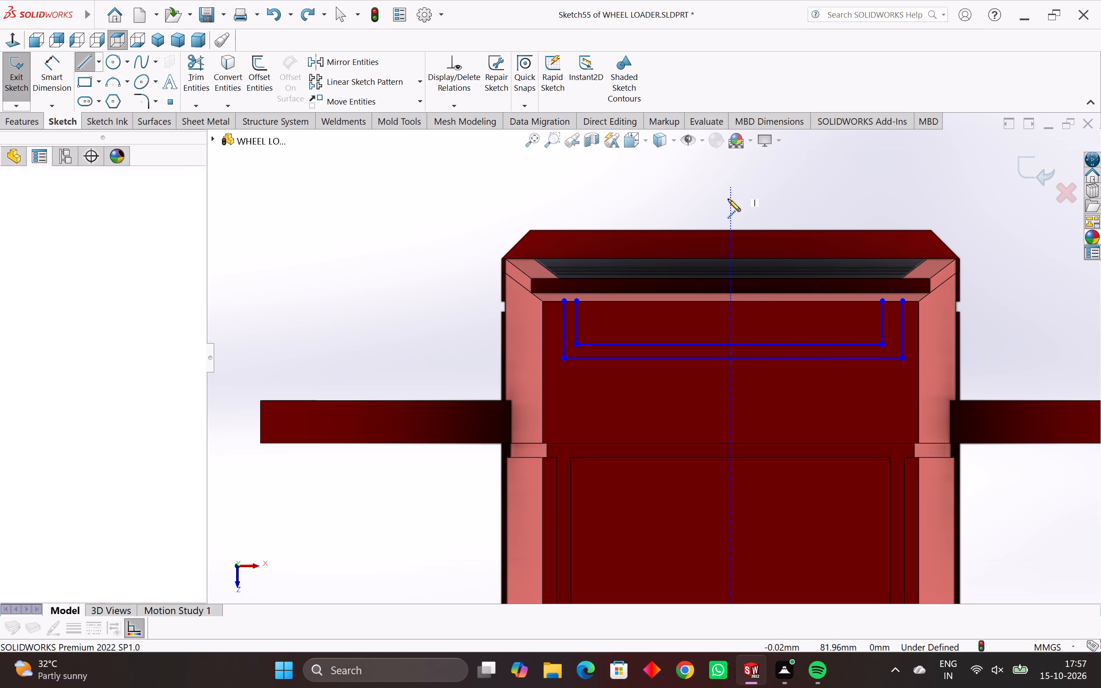
left_click(729, 400)
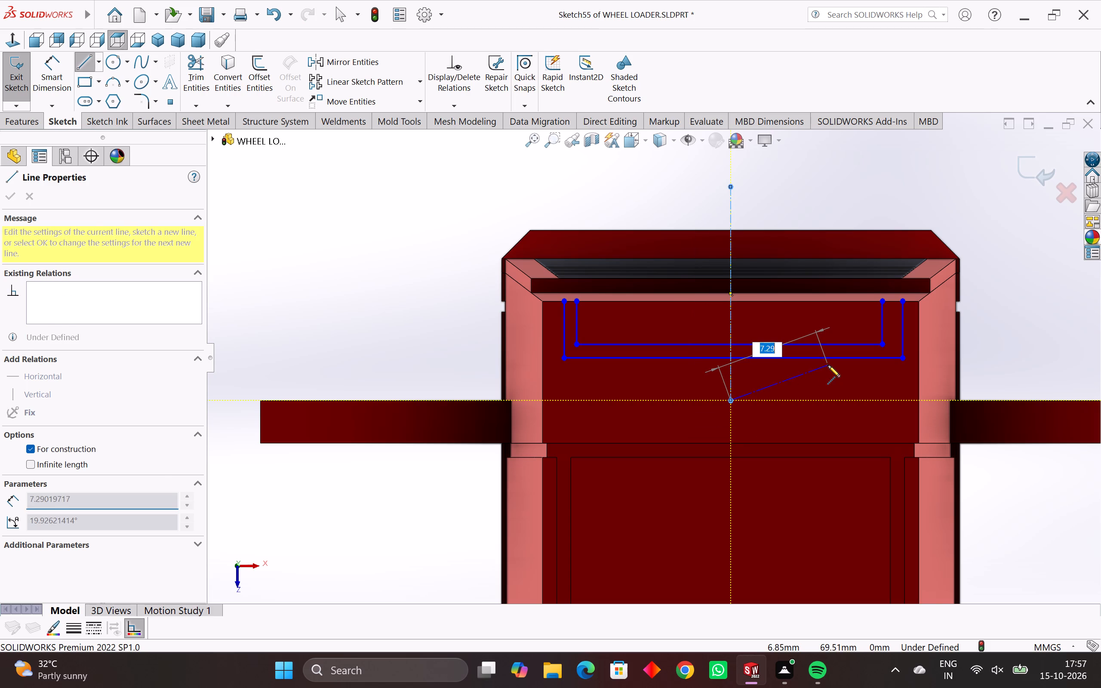
key("Escape")
scroll(828, 365, "down", 1)
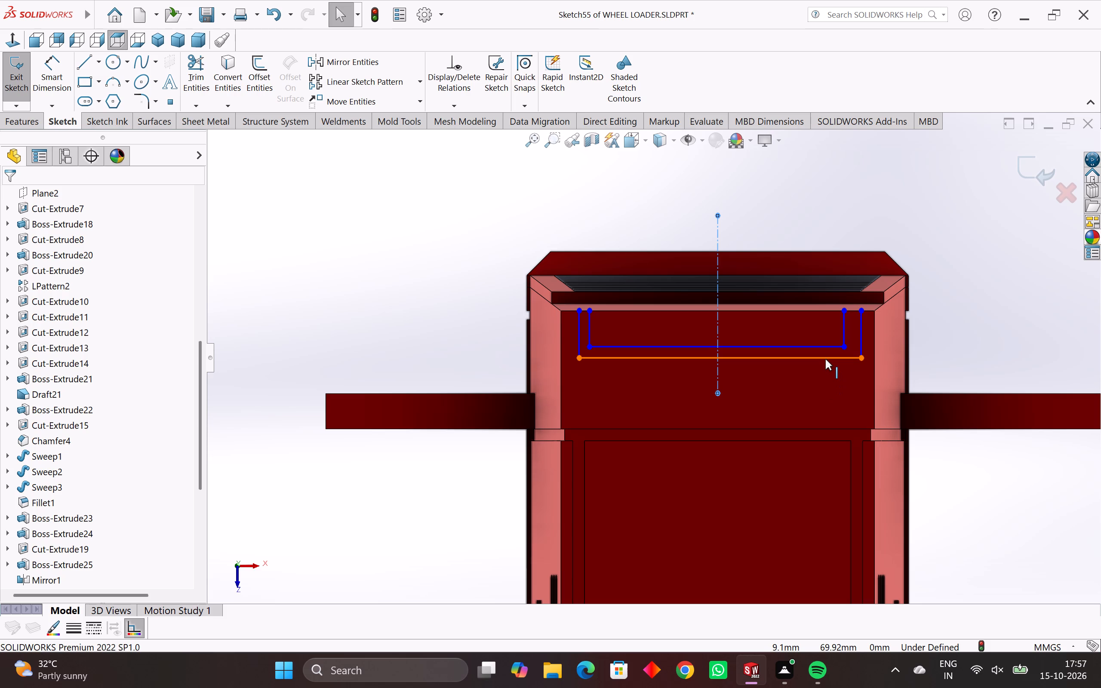
key("Escape")
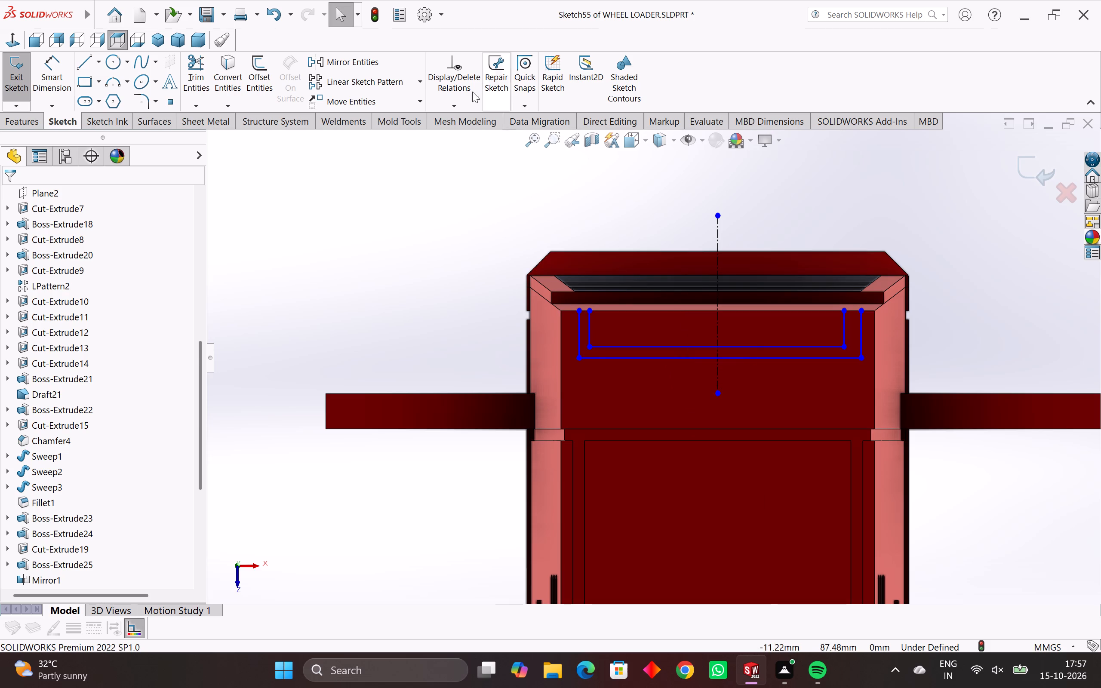
Dimension the gap between the outer and inner profiles' left side endpoints to 0.5 mm.
left_click(41, 63)
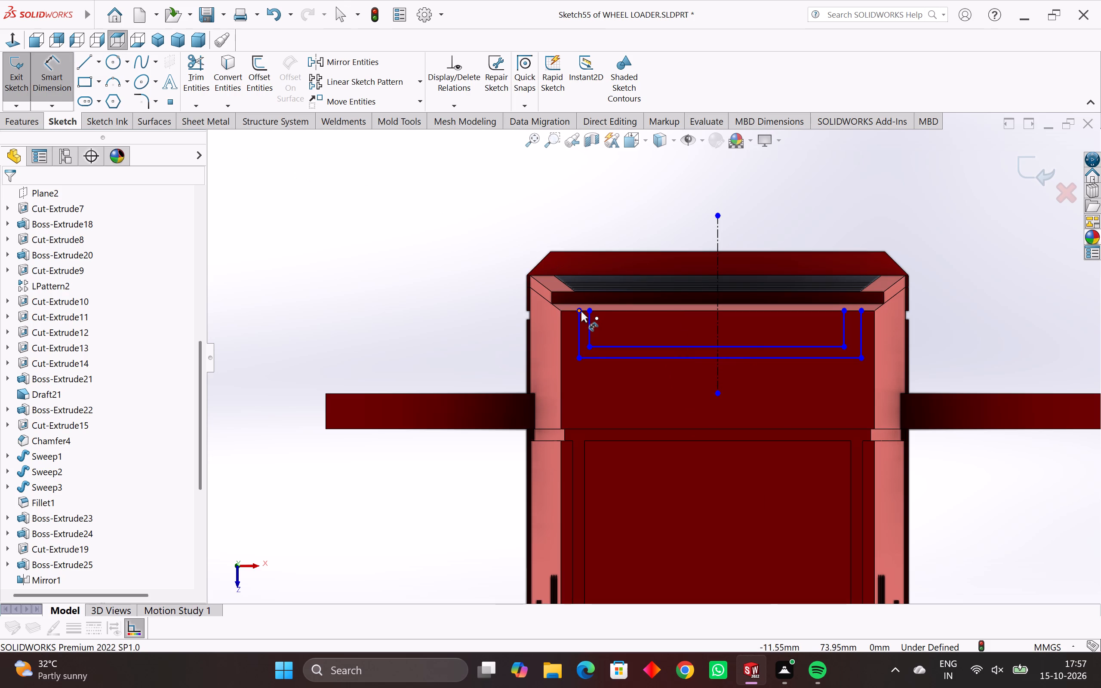
left_click(577, 309)
left_click(588, 309)
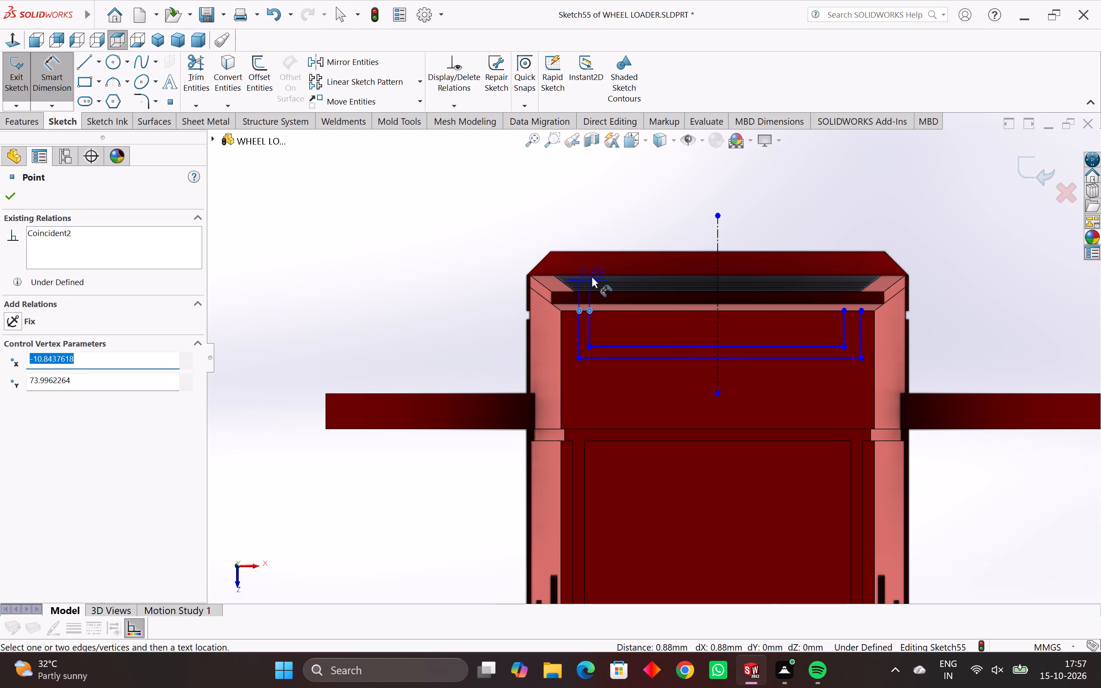
left_click(591, 235)
type(".5")
key("Return")
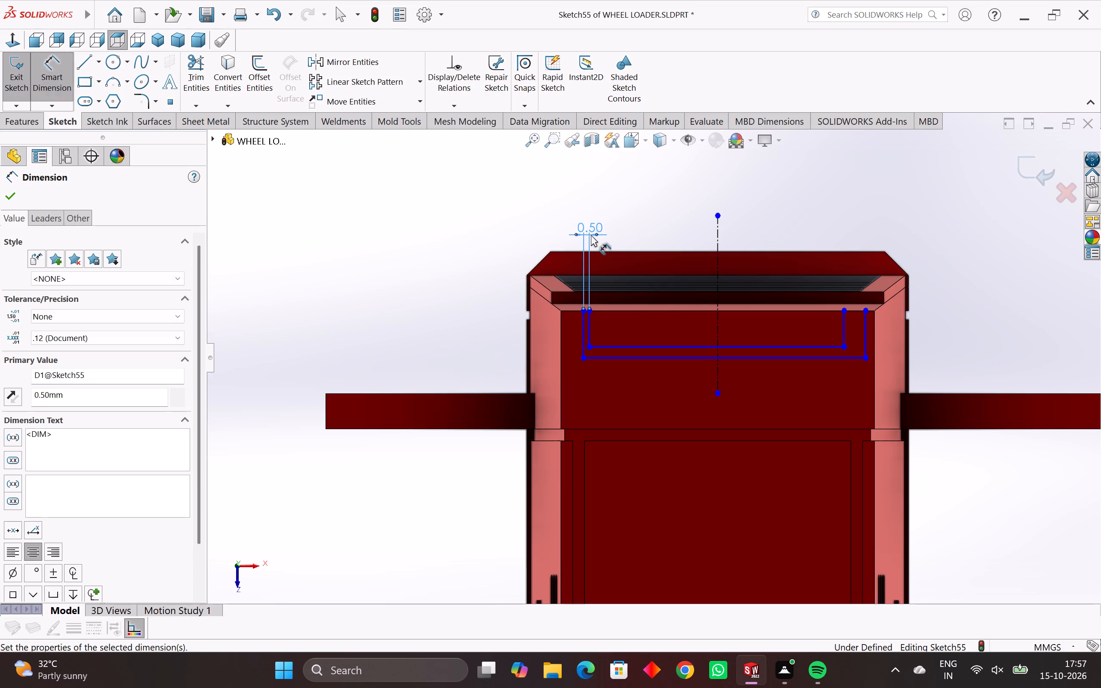
Dimension the gap between the outer and inner profiles' right side endpoints to 0.5 mm.
scroll(885, 316, "up", 2)
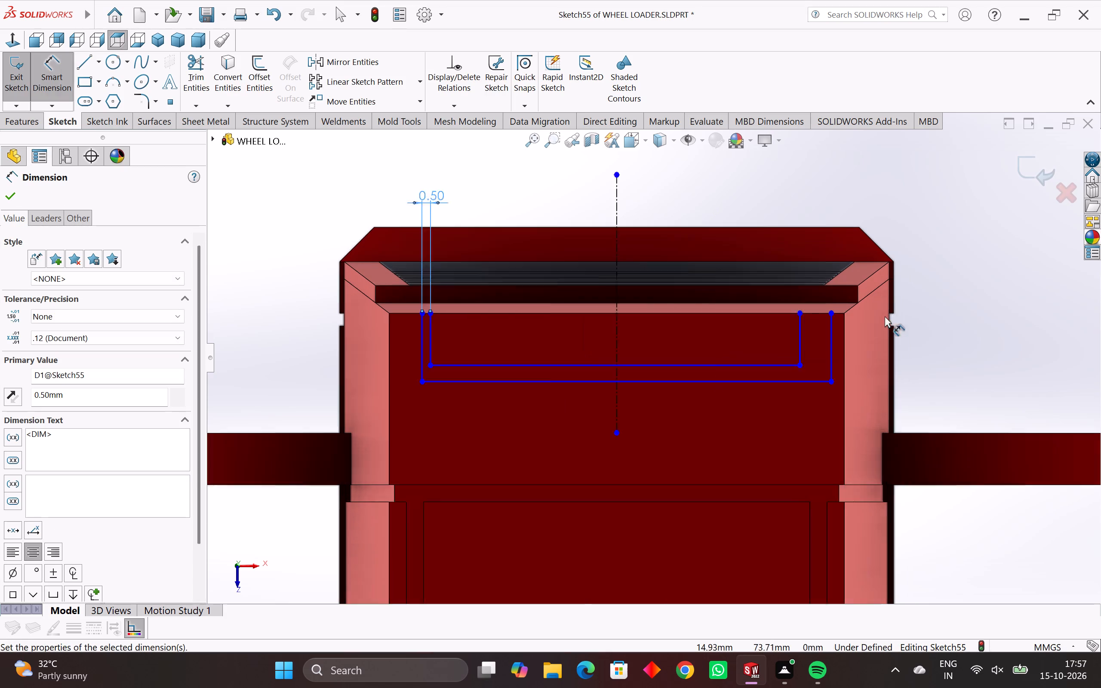
scroll(885, 316, "up", 1)
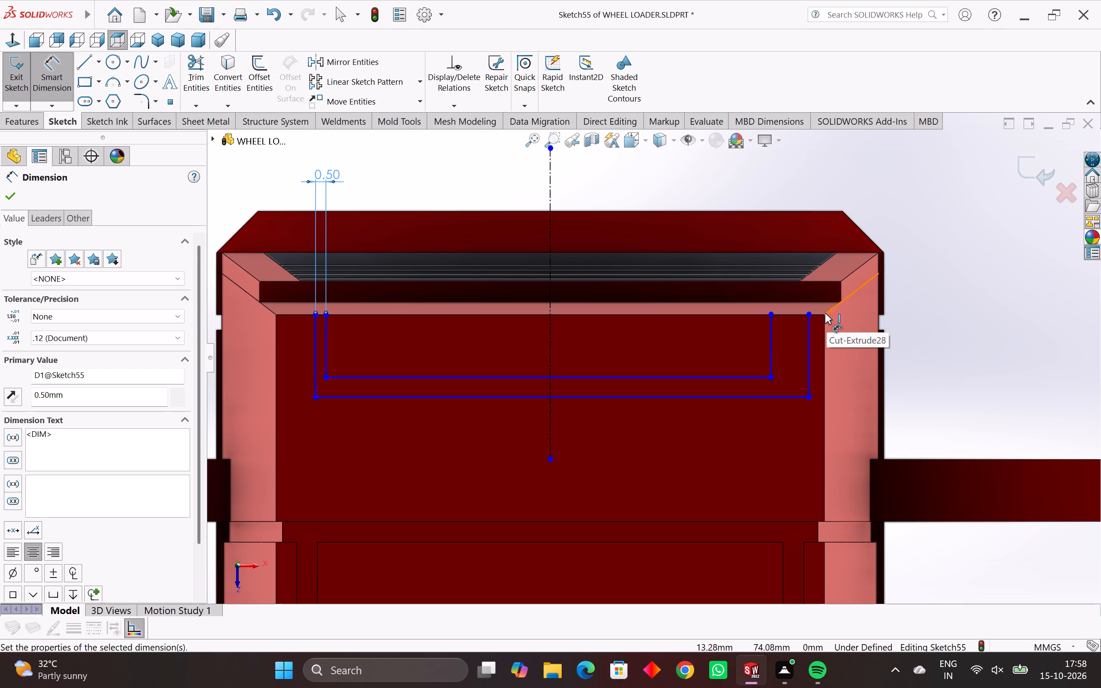
left_click(809, 313)
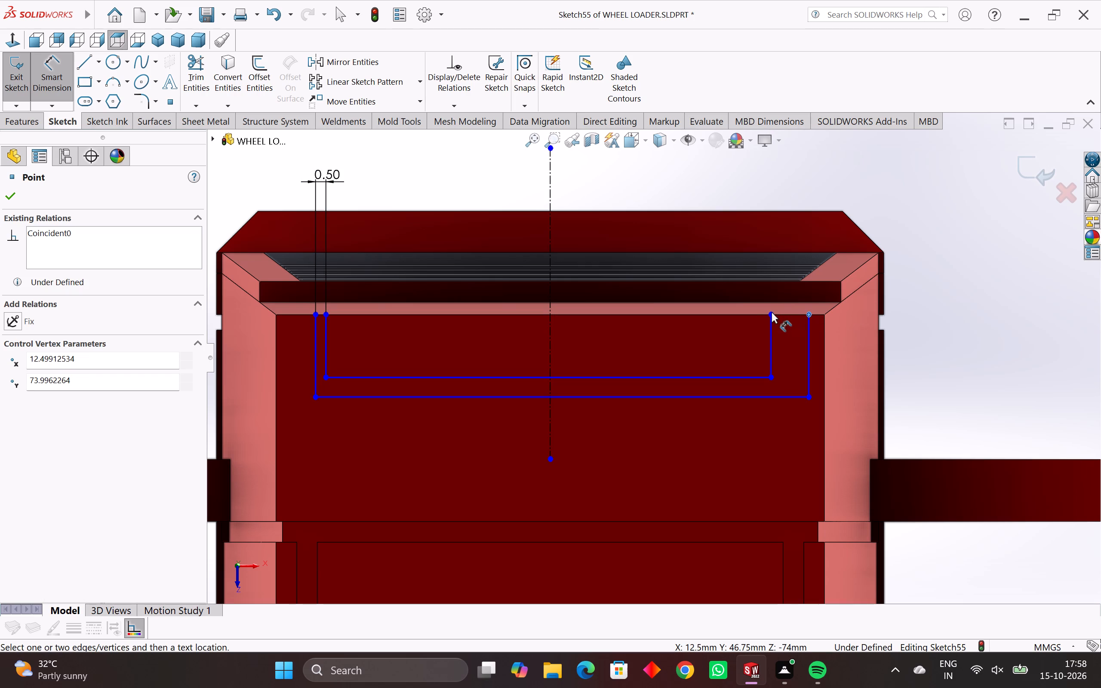
left_click(770, 312)
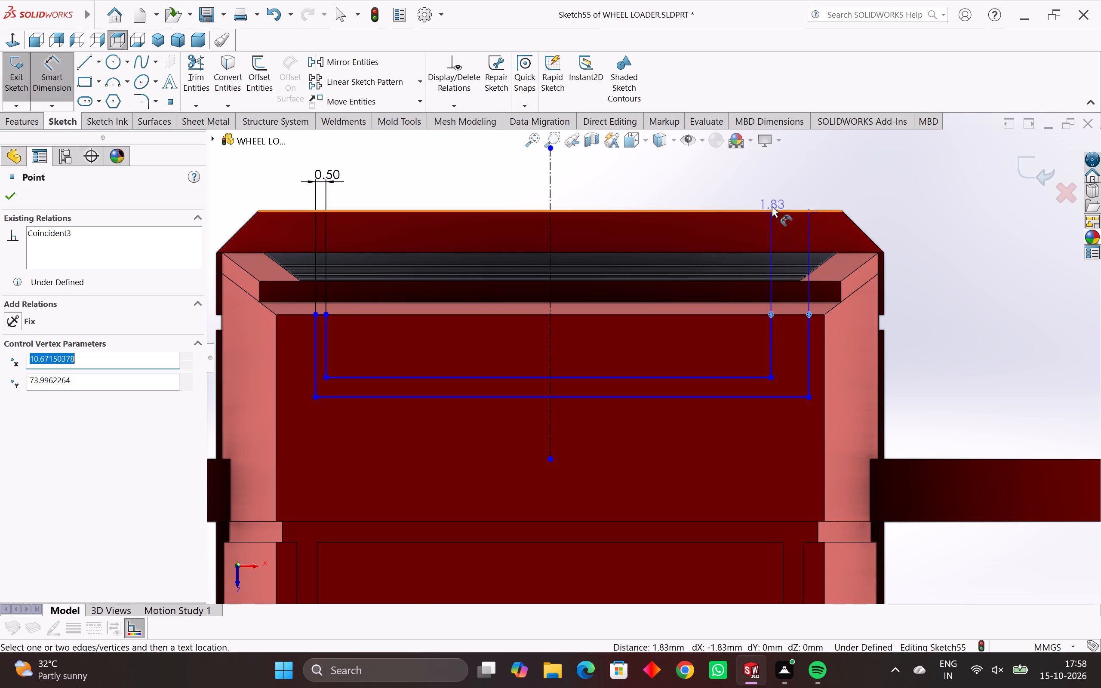
left_click(775, 185)
type(".5")
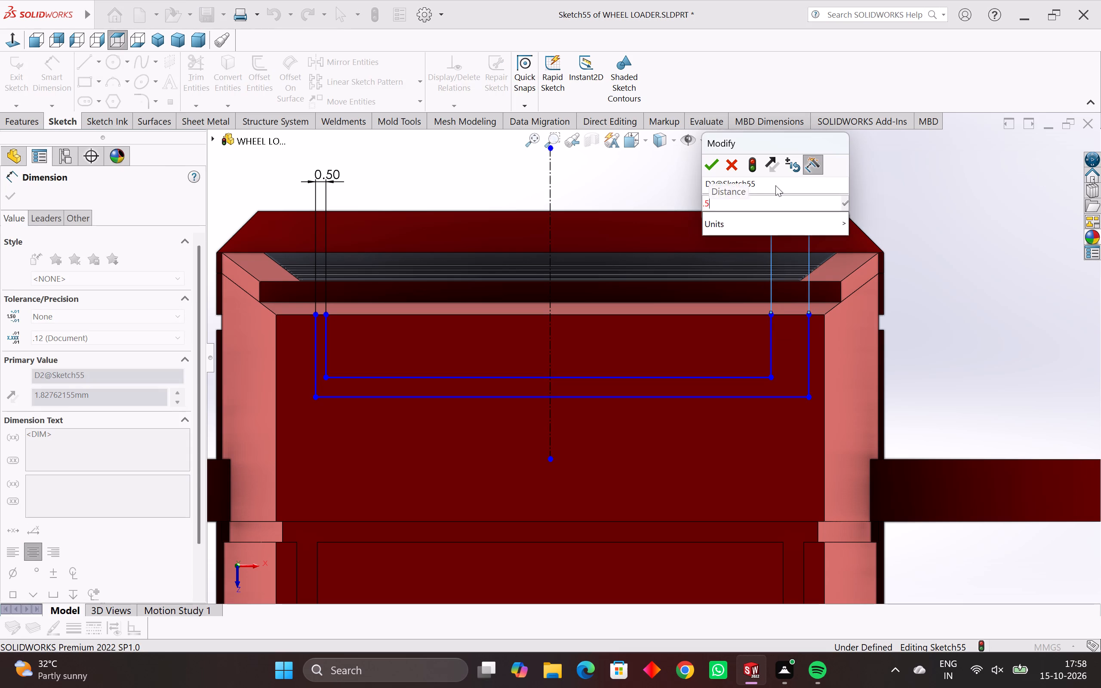
key("Return")
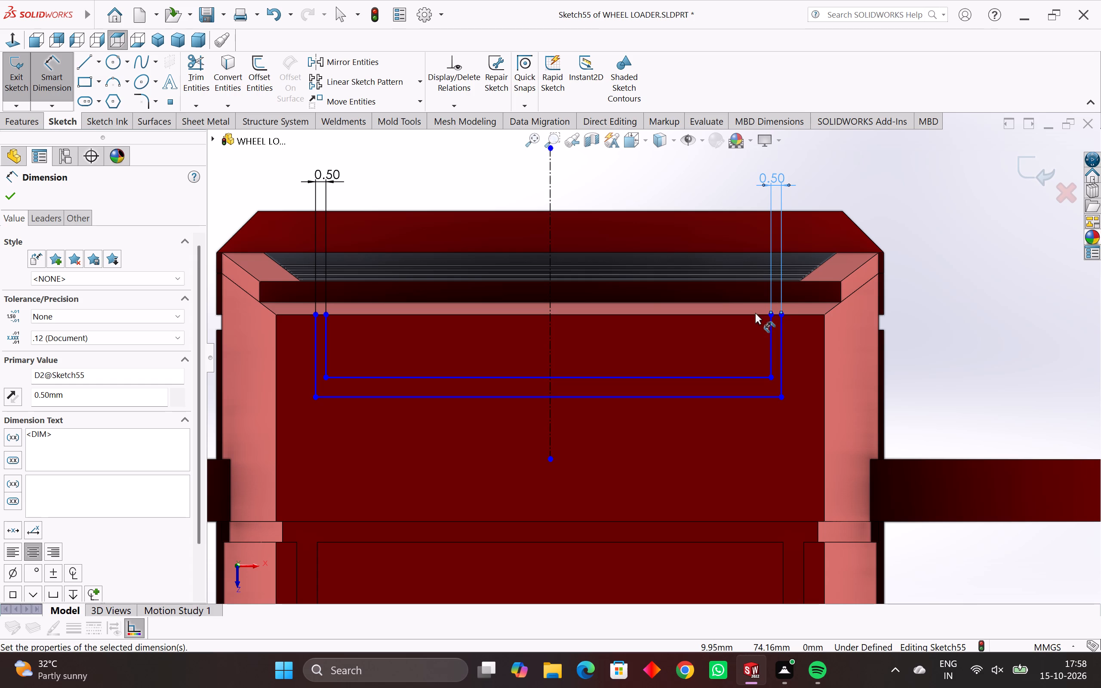
Dimension the length of the outer profile's right side line to 2.5 mm.
left_click(780, 355)
left_click(921, 346)
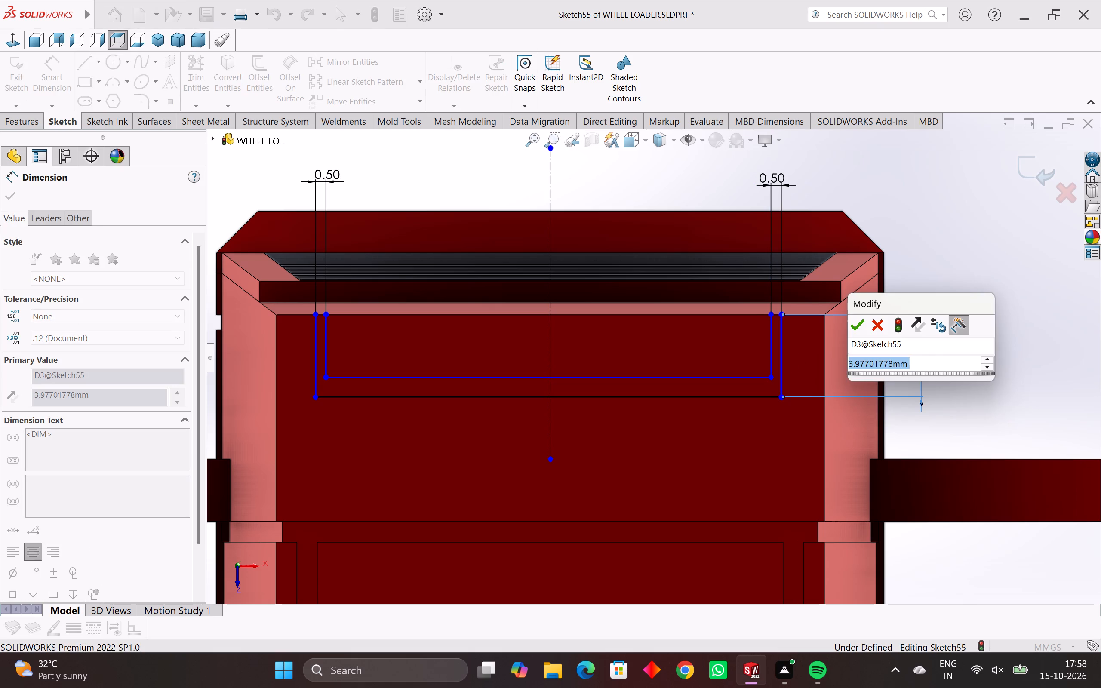
type("2.5")
key("Return")
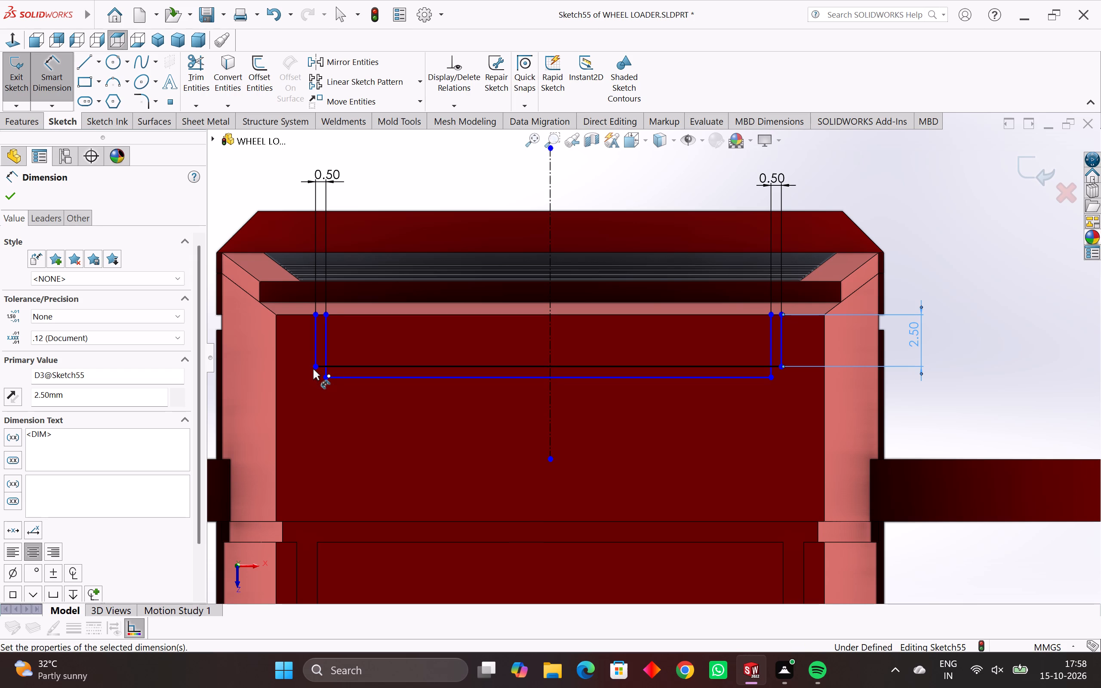
Move the inner profile's long horizontal line back inside the outer profile, toward the grille.
scroll(357, 370, "up", 3)
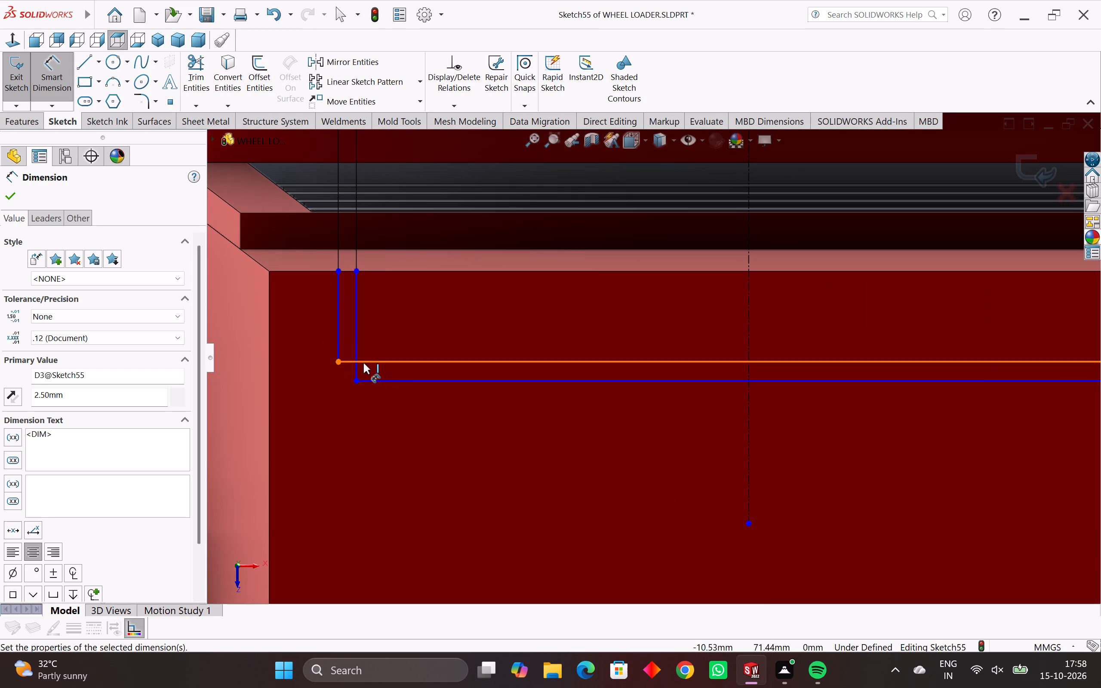
scroll(412, 376, "down", 3)
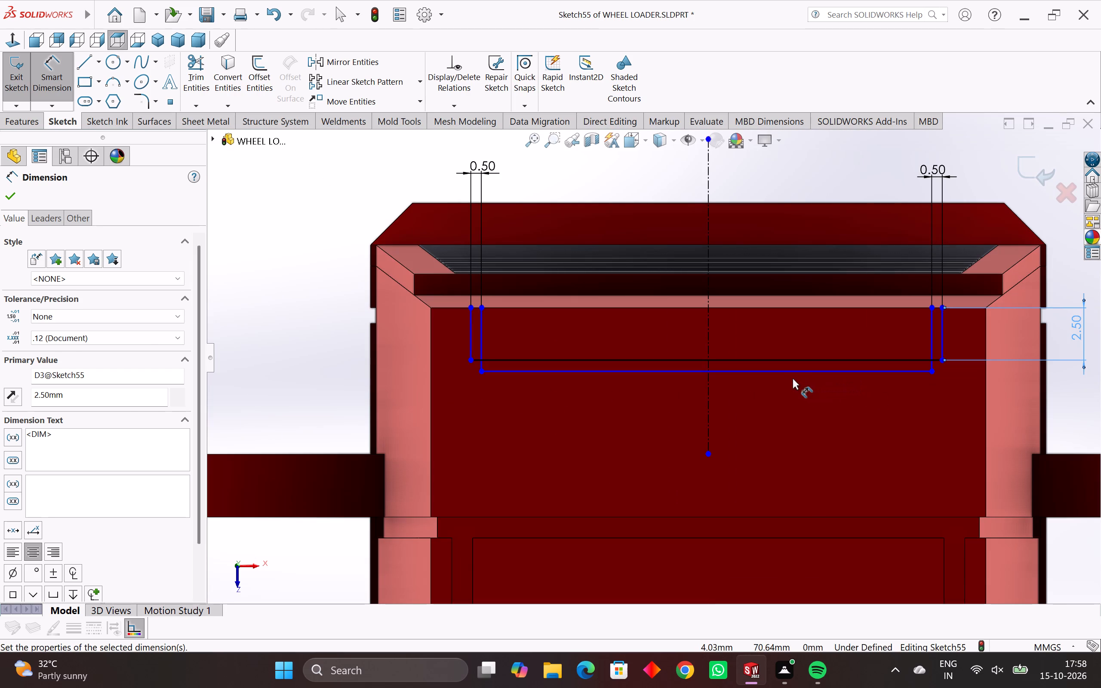
key("Escape")
key("Escape")
left_click_drag(721, 371, 722, 370)
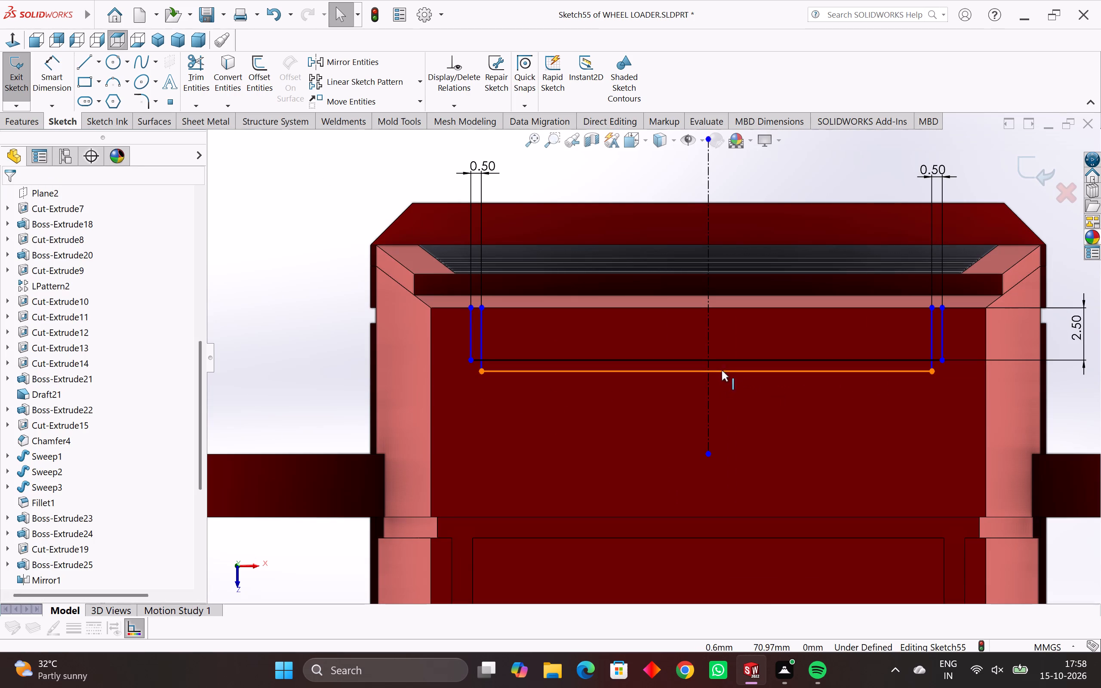
left_click_drag(722, 370, 722, 343)
key("Escape")
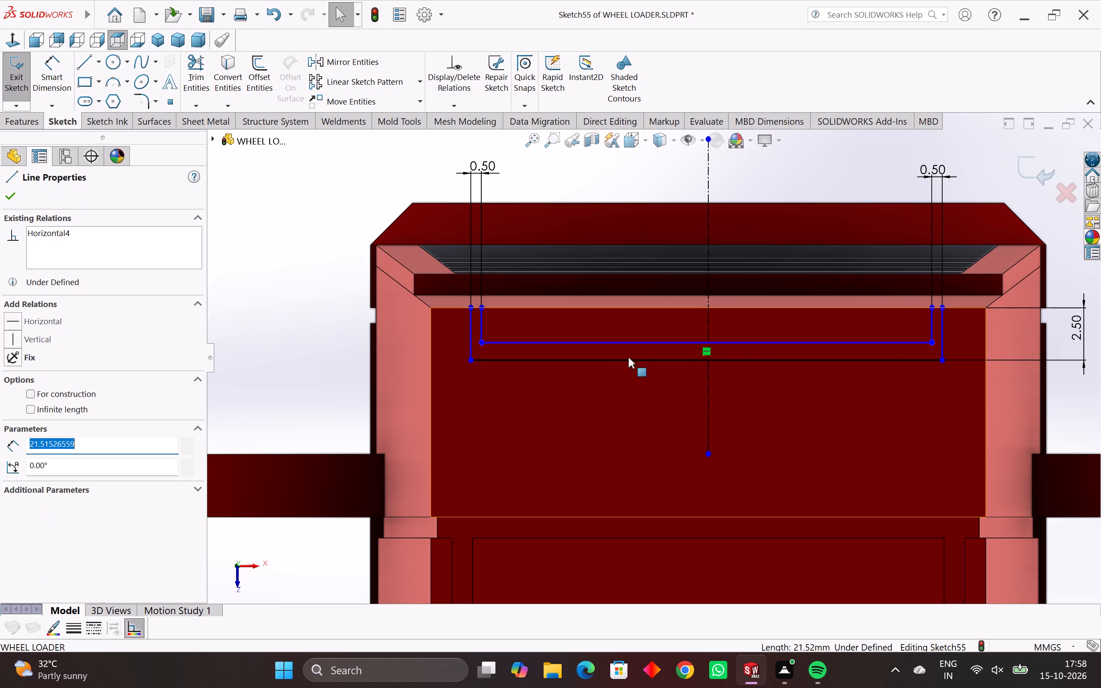
key("Escape")
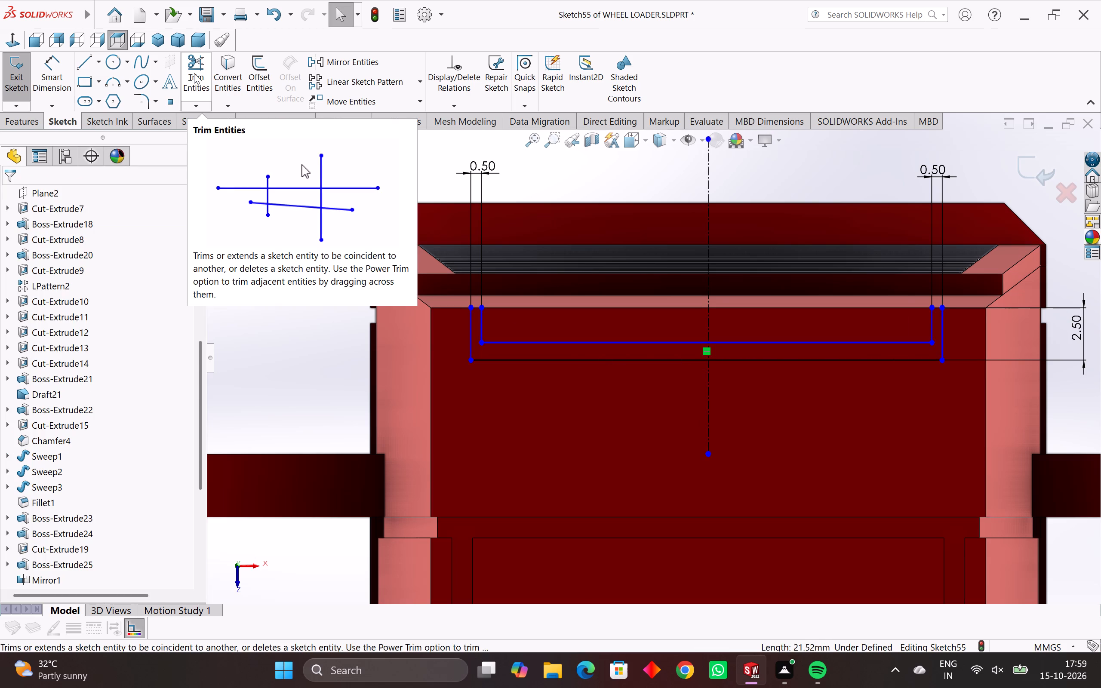
Dimension the gap between the inner and outer profiles' long horizontal lines to 0.5 mm.
left_click(46, 67)
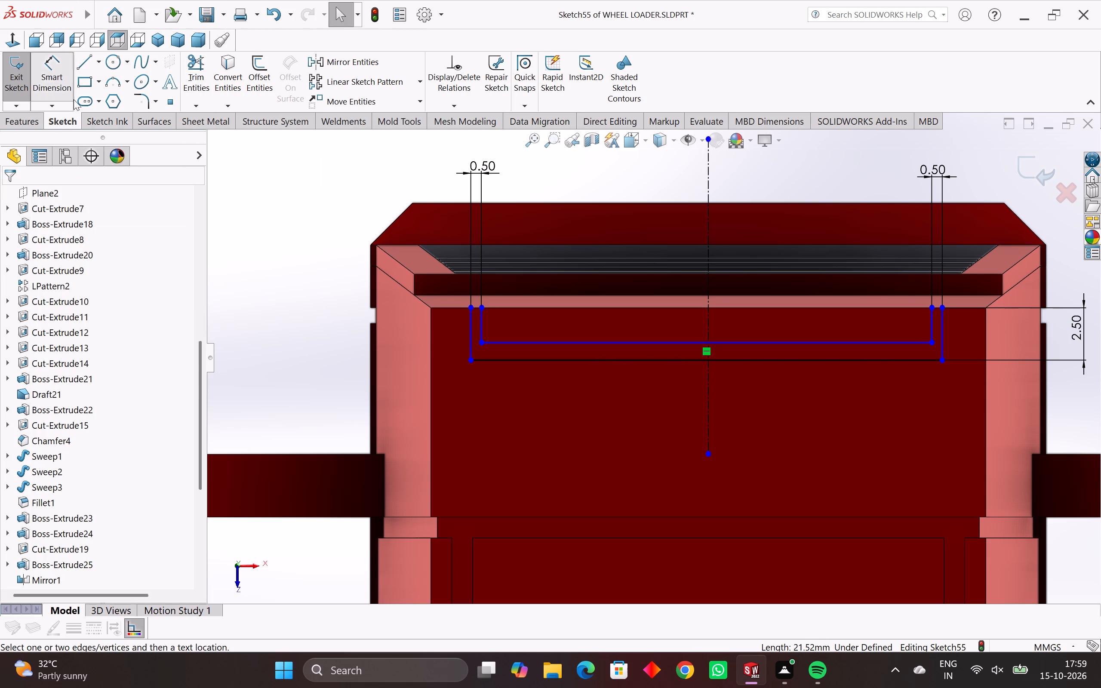
left_click(560, 341)
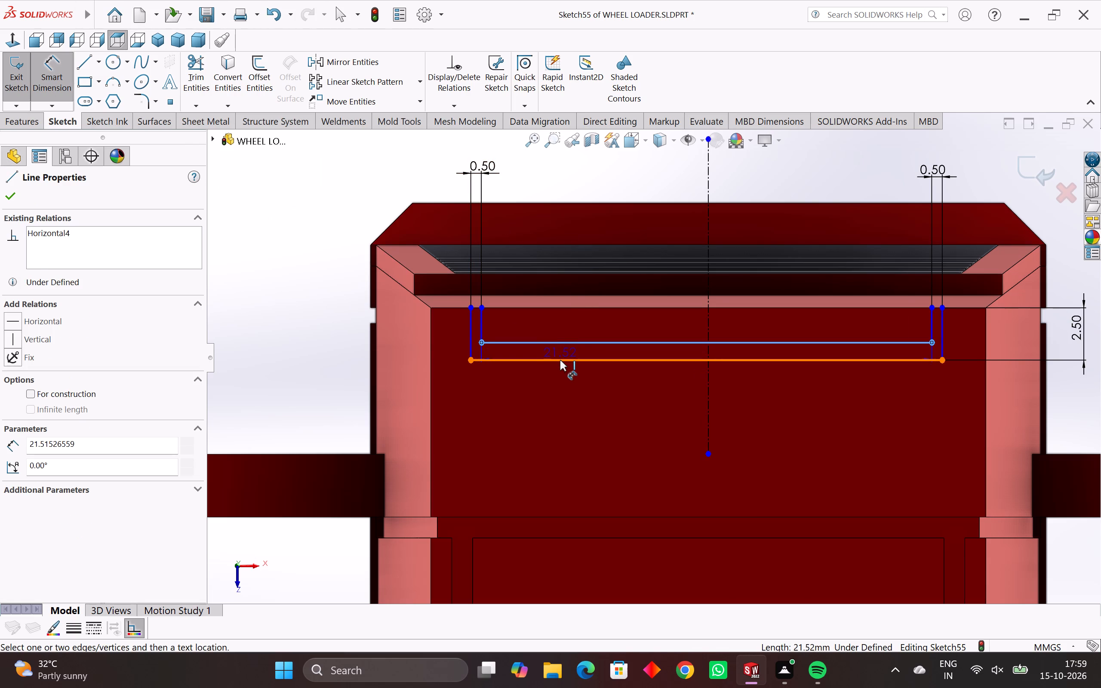
left_click(560, 360)
left_click(277, 363)
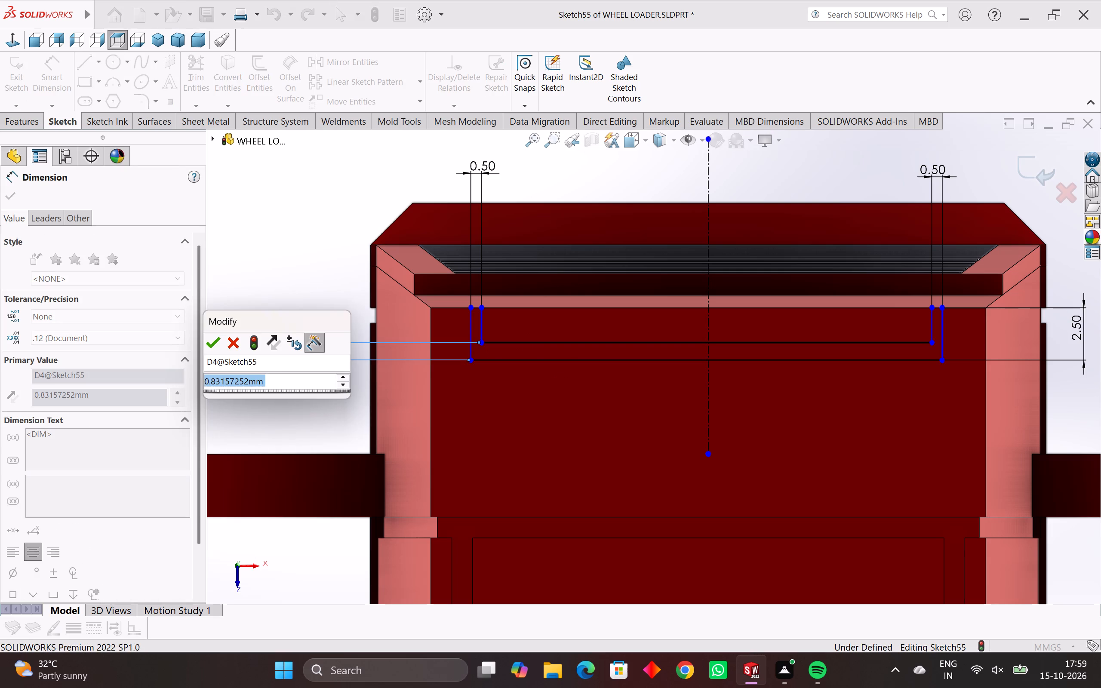
type(".5")
key("Return")
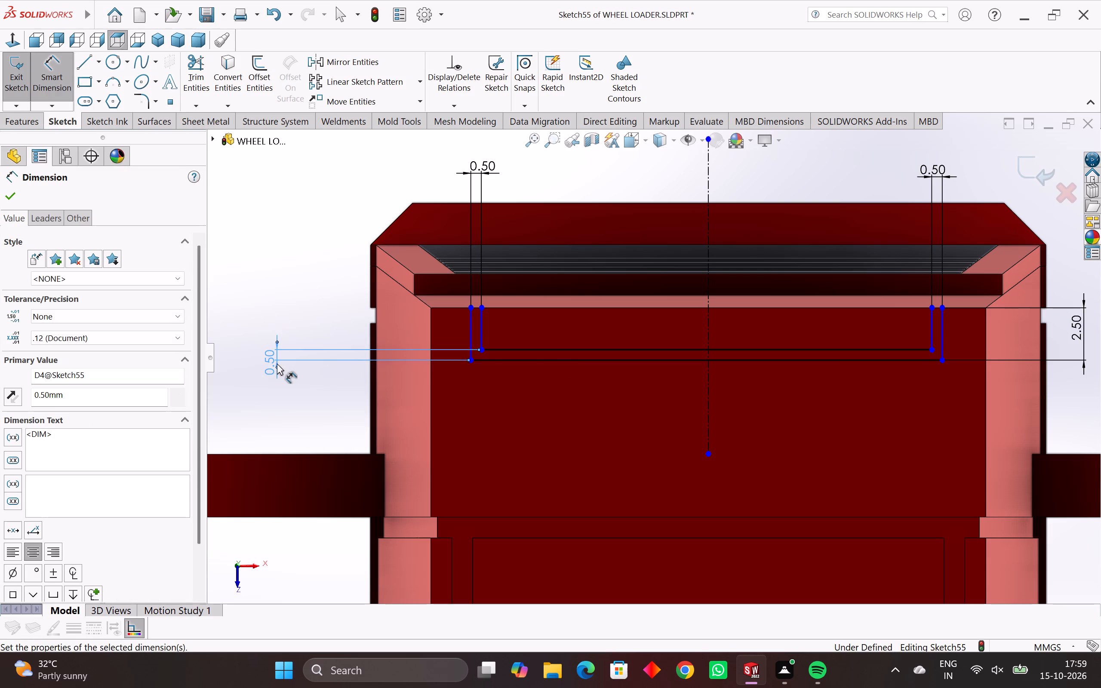
Dimension the outer profile's left side line 1 mm from the flat face's left edge.
scroll(569, 385, "up", 2)
scroll(421, 320, "up", 3)
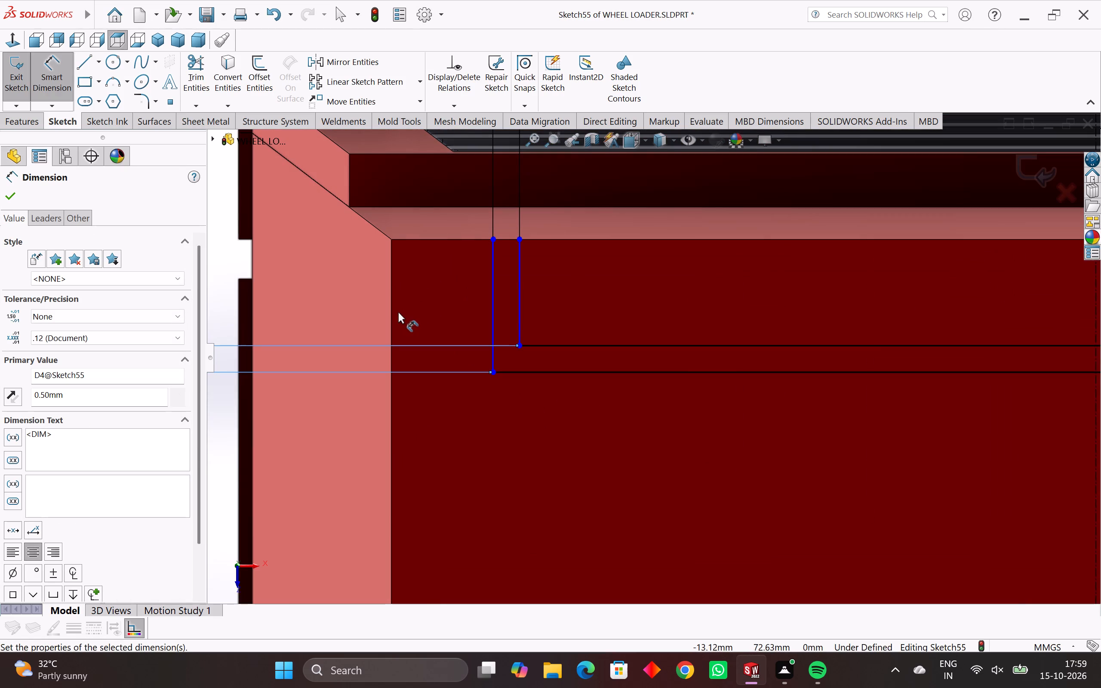
left_click(390, 305)
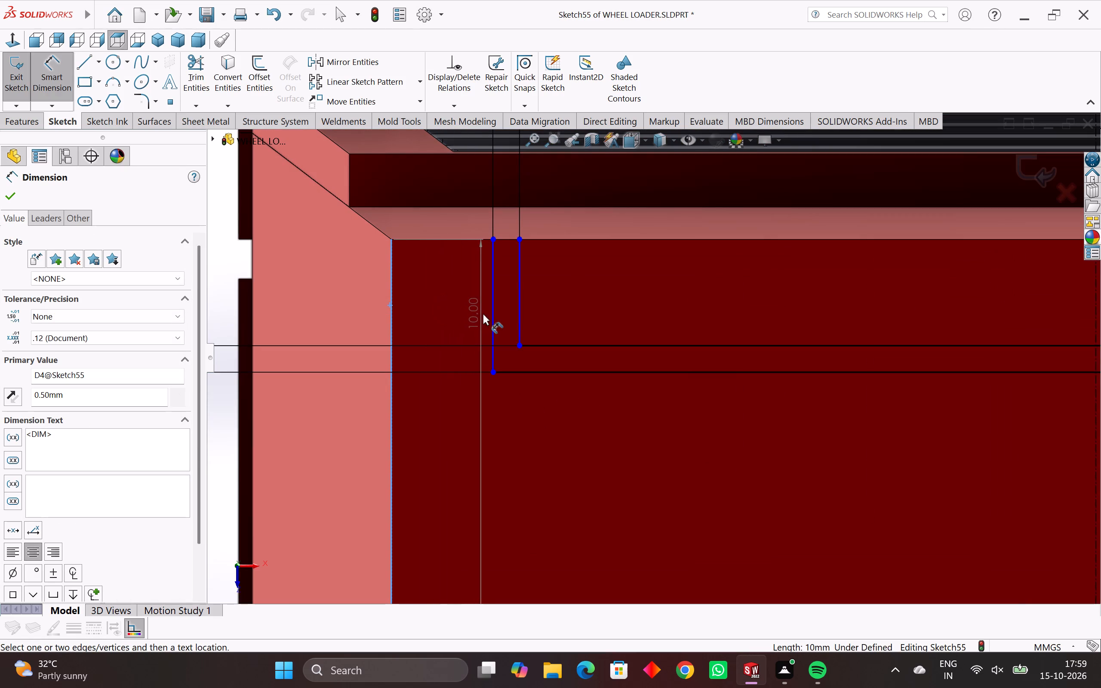
left_click(491, 310)
left_click(434, 310)
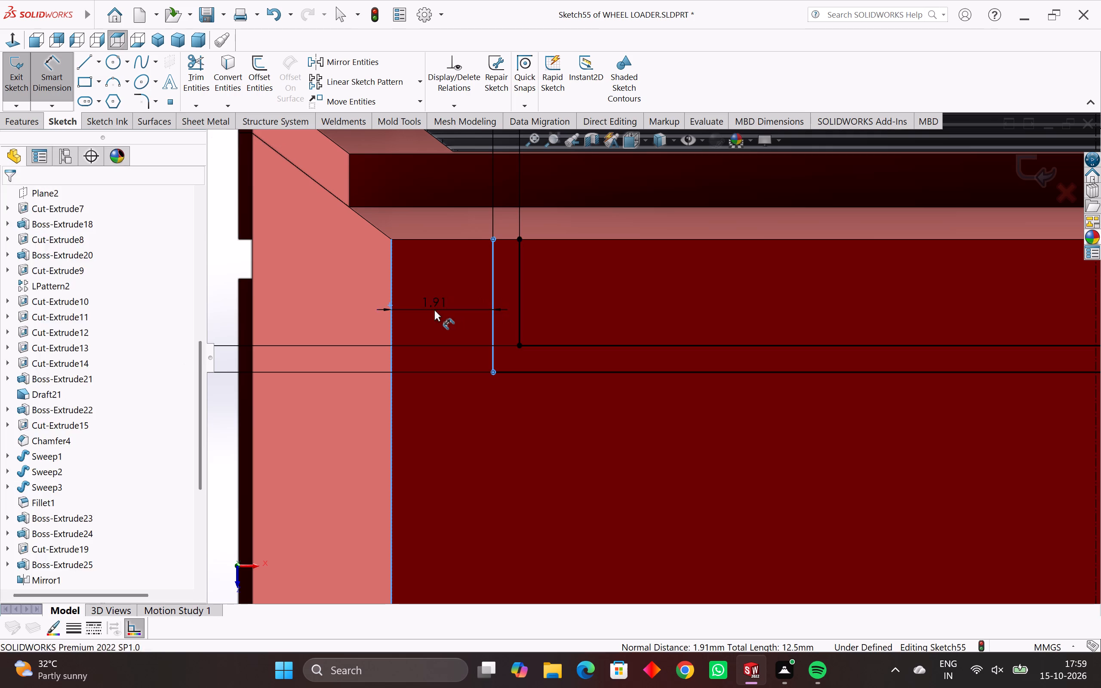
key("1")
key("Return")
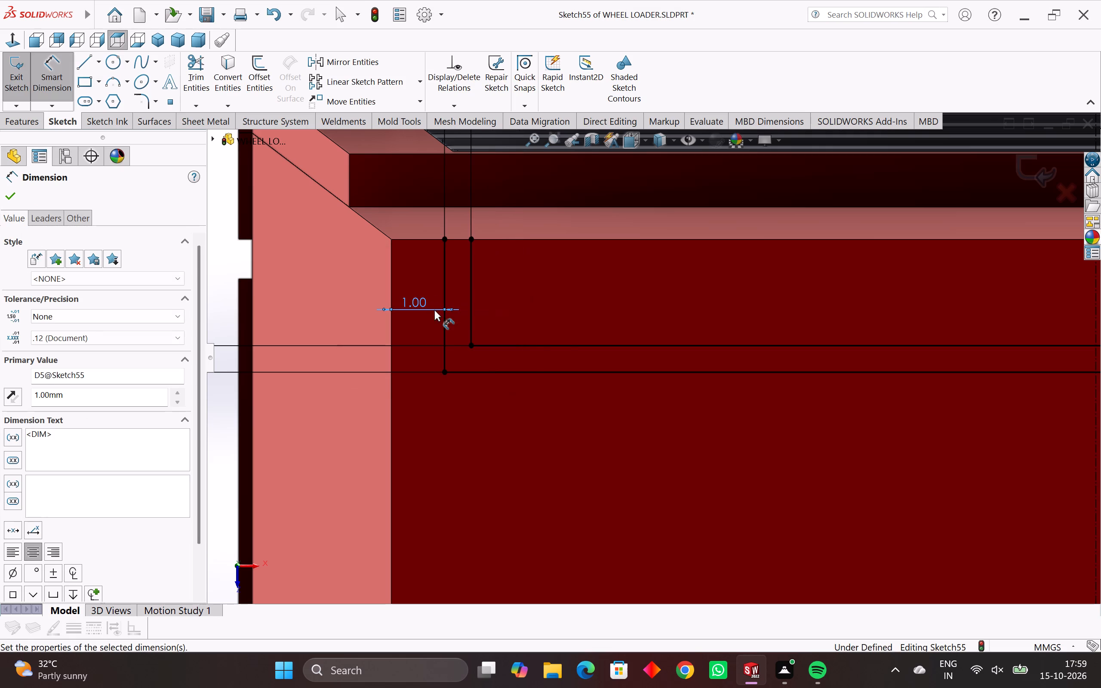
Draw a circle about 3.74 mm in diameter on the flat face, below the profiles and left of the centerline.
scroll(575, 325, "down", 4)
scroll(790, 362, "down", 2)
scroll(975, 371, "up", 4)
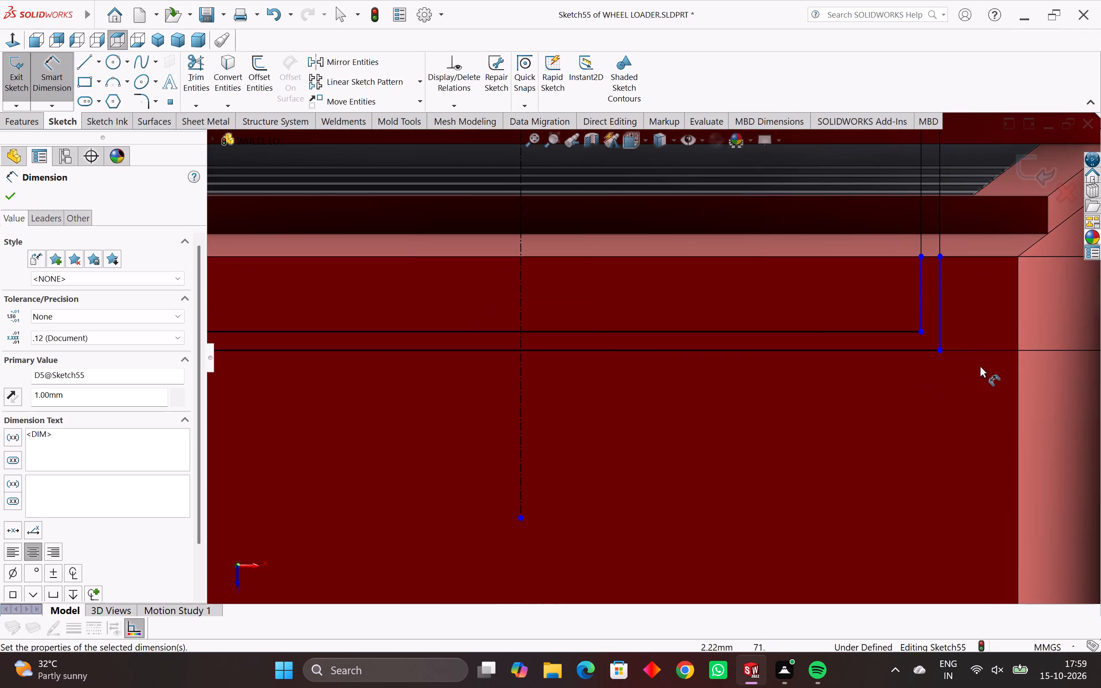
scroll(969, 356, "up", 3)
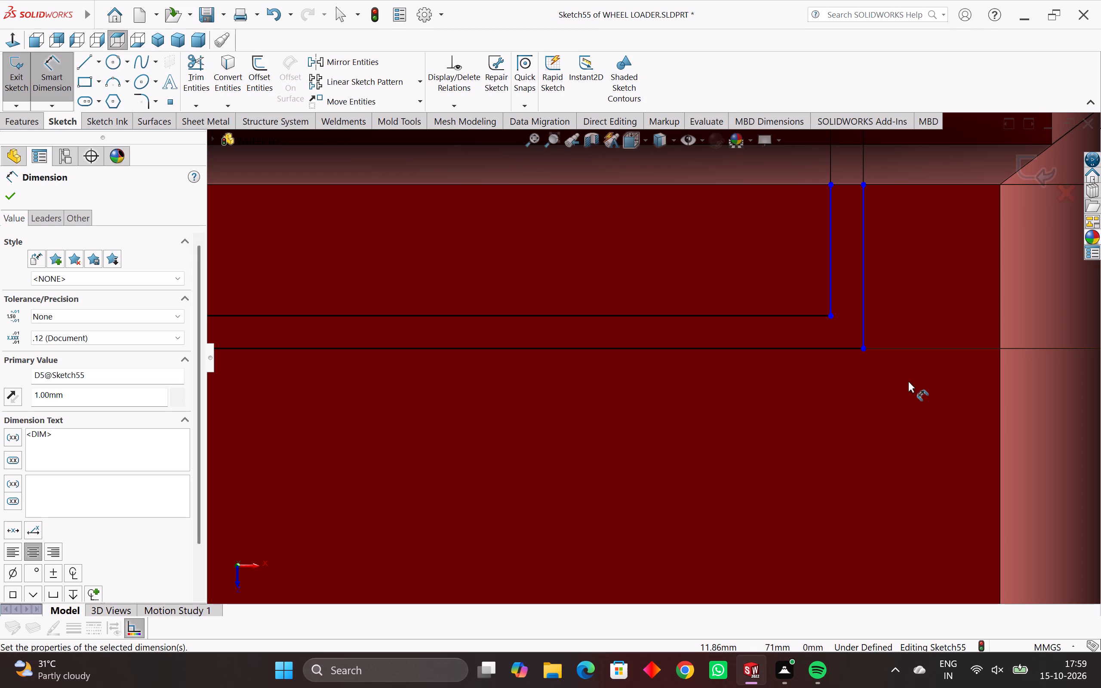
scroll(754, 356, "down", 3)
scroll(584, 367, "down", 4)
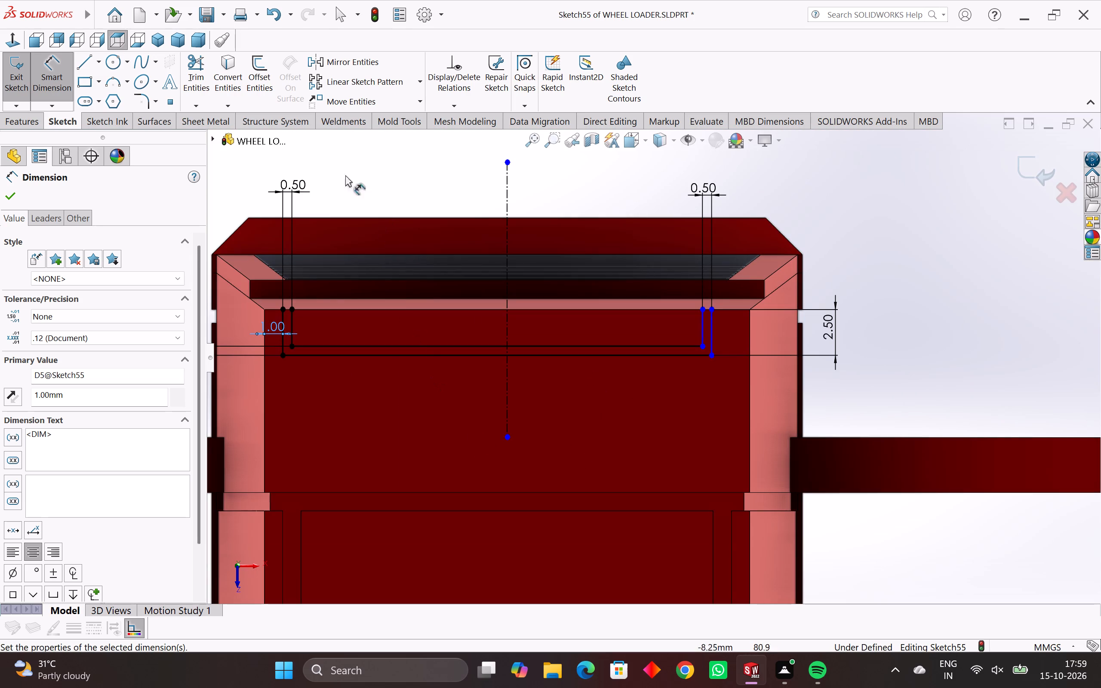
left_click(108, 61)
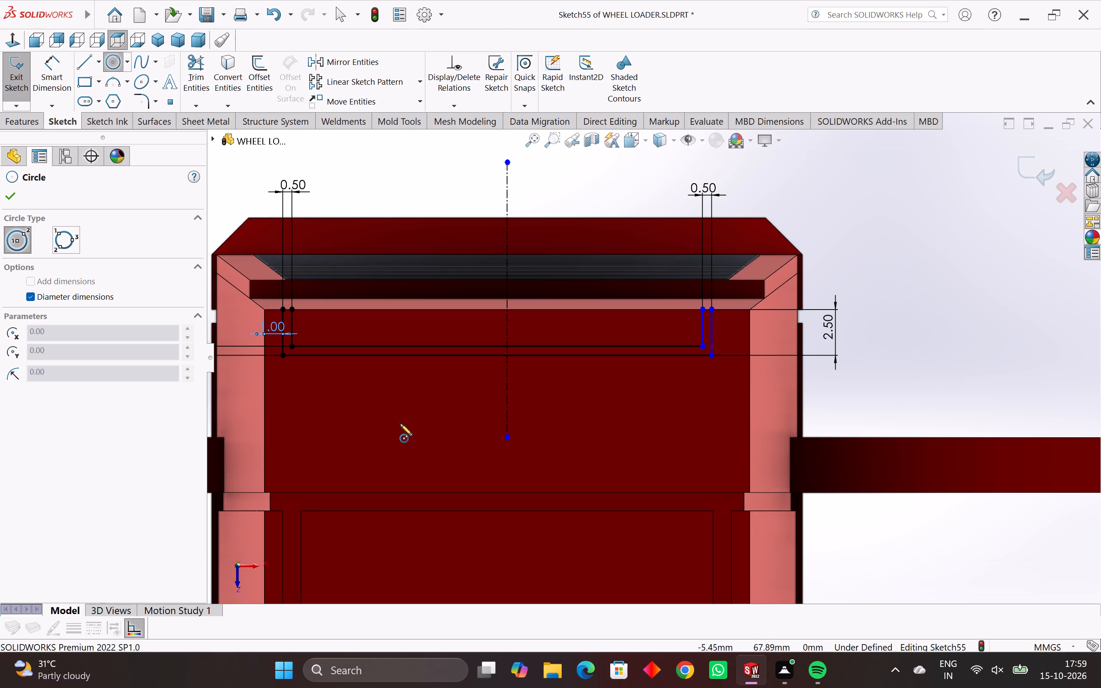
left_click_drag(403, 415, 407, 421)
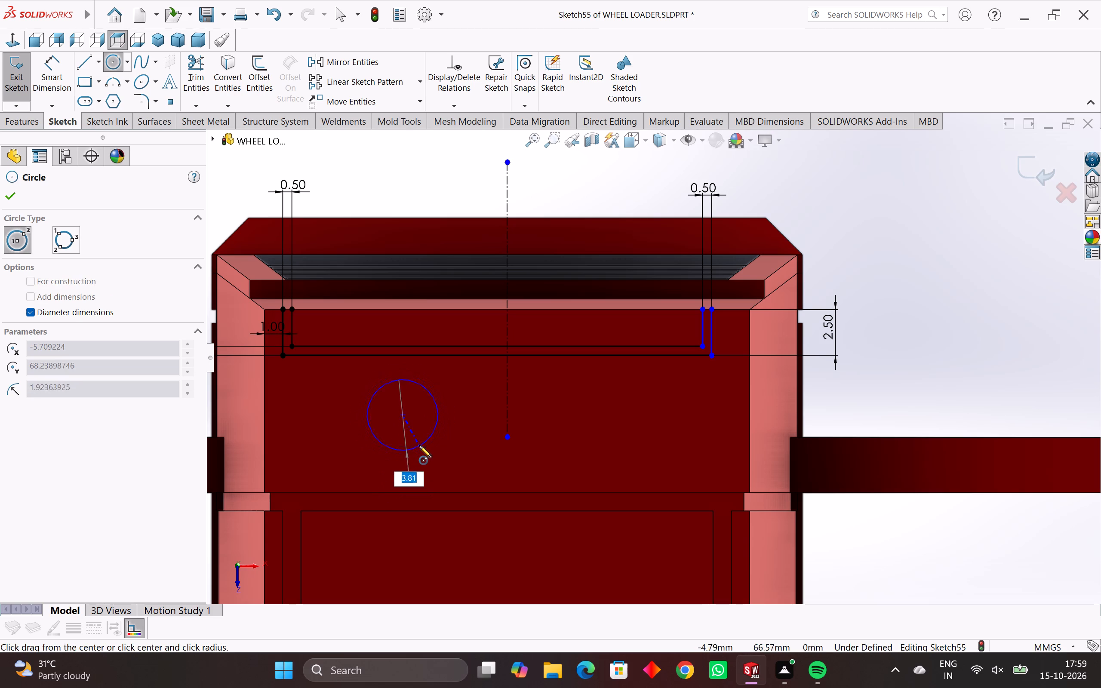
left_click(419, 445)
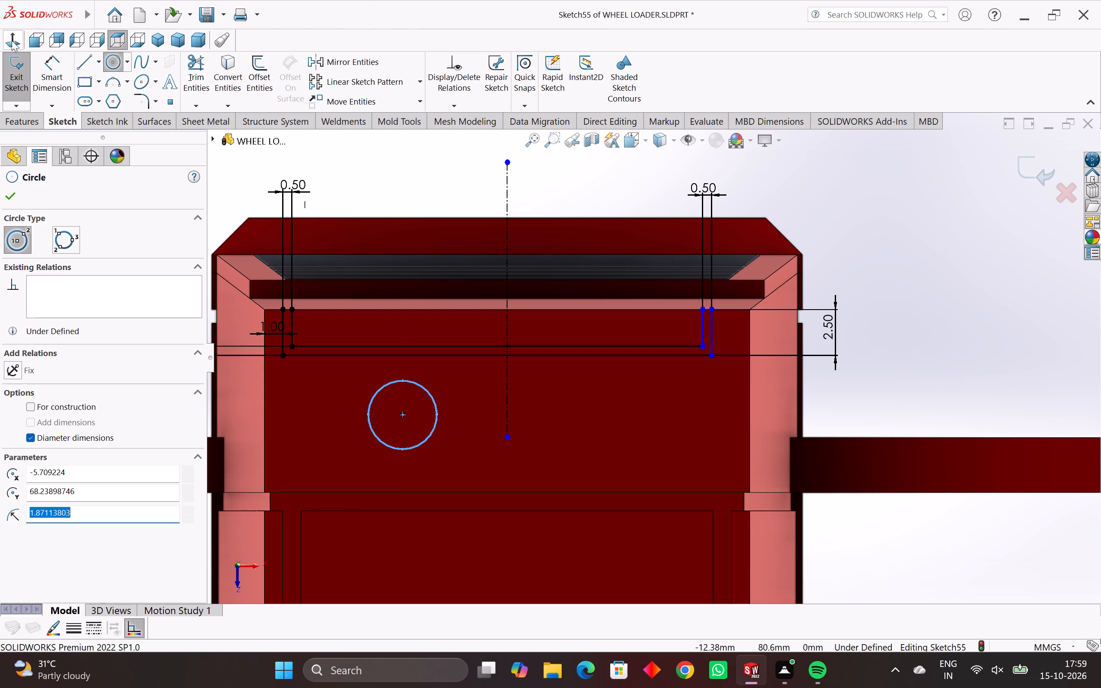
Dimension the circle's diameter to 3.75 mm.
left_click(52, 62)
double_click(436, 424)
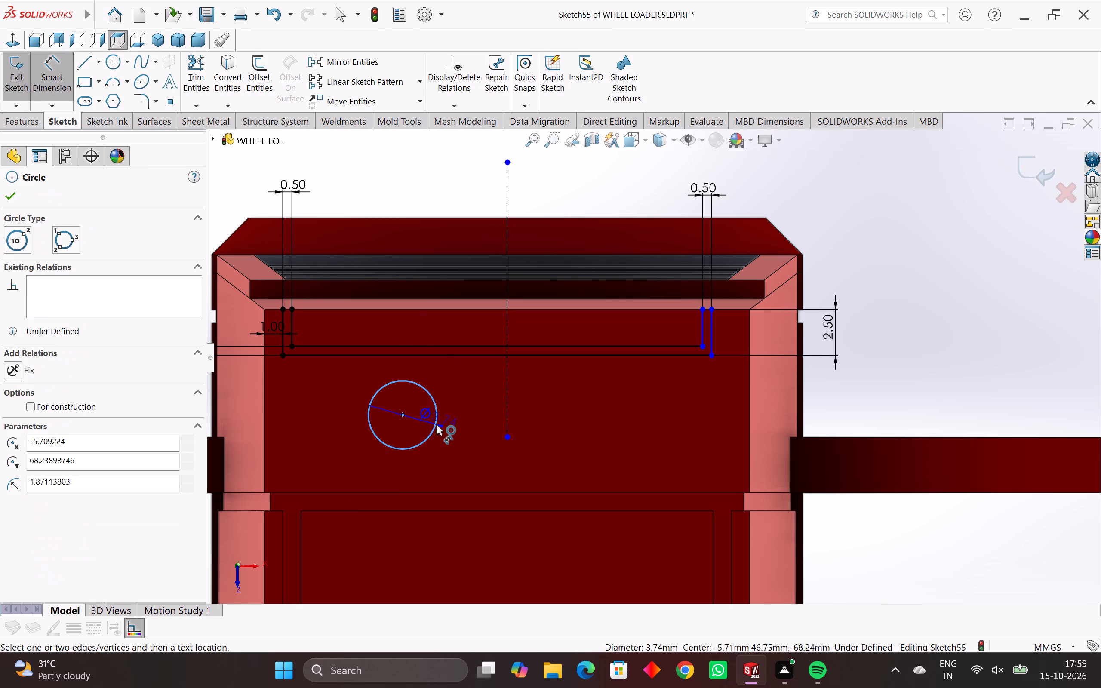
left_click(464, 443)
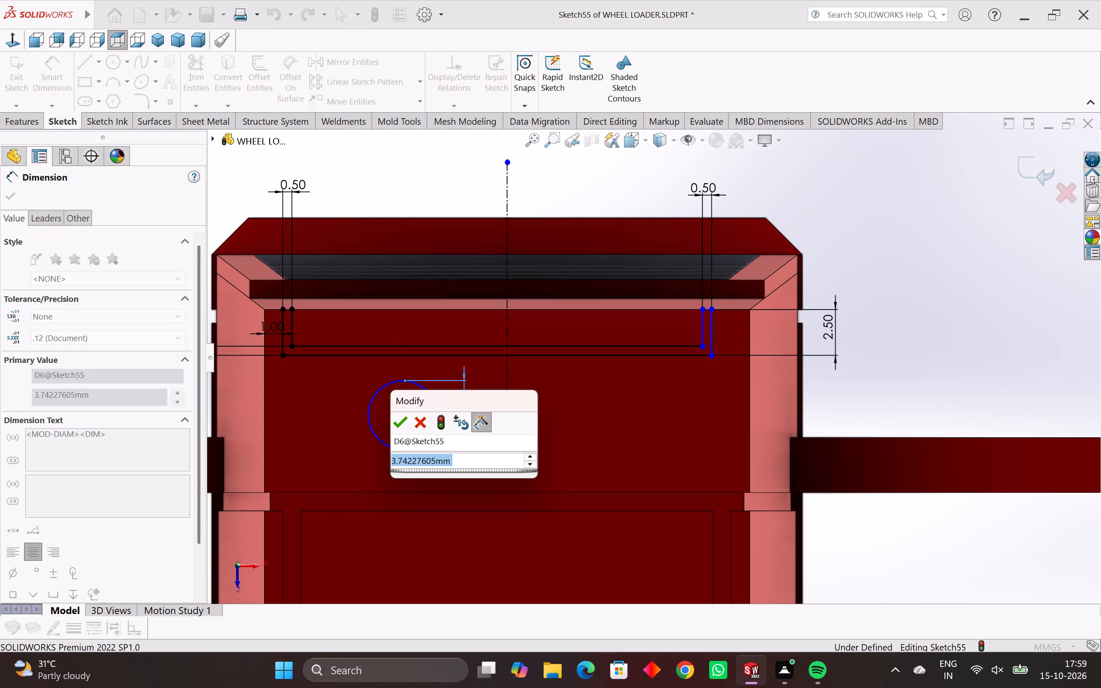
type("3.")
type("75")
key("Return")
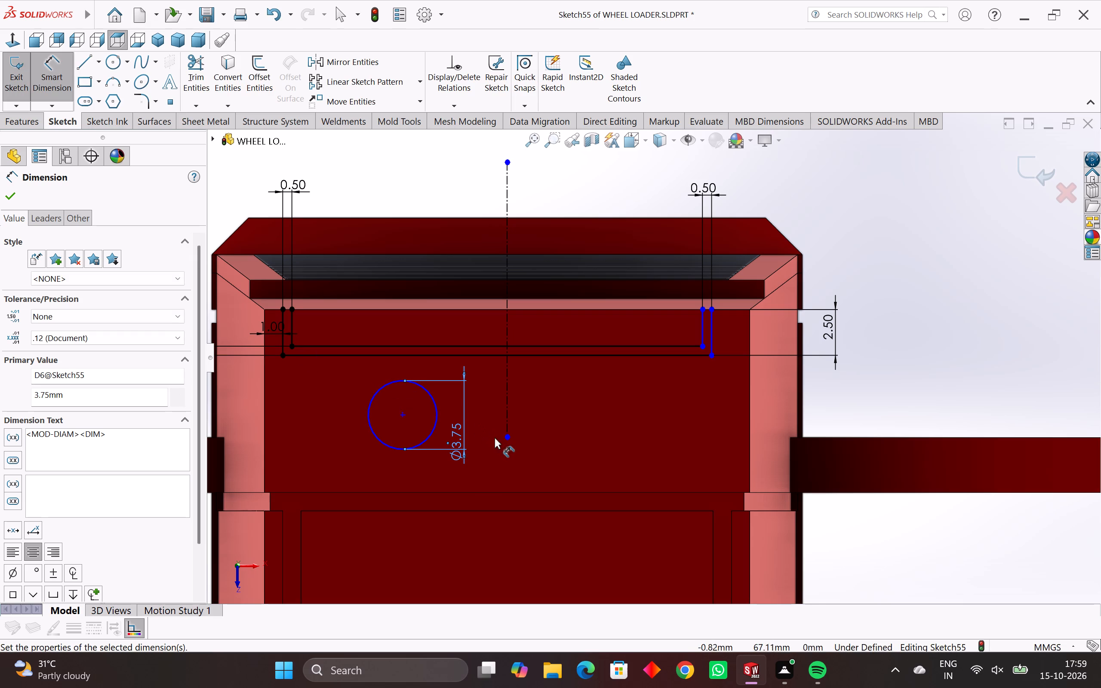
Dimension the horizontal distance from the circle's center to the vertical centerline to 1.88 mm.
scroll(640, 480, "up", 3)
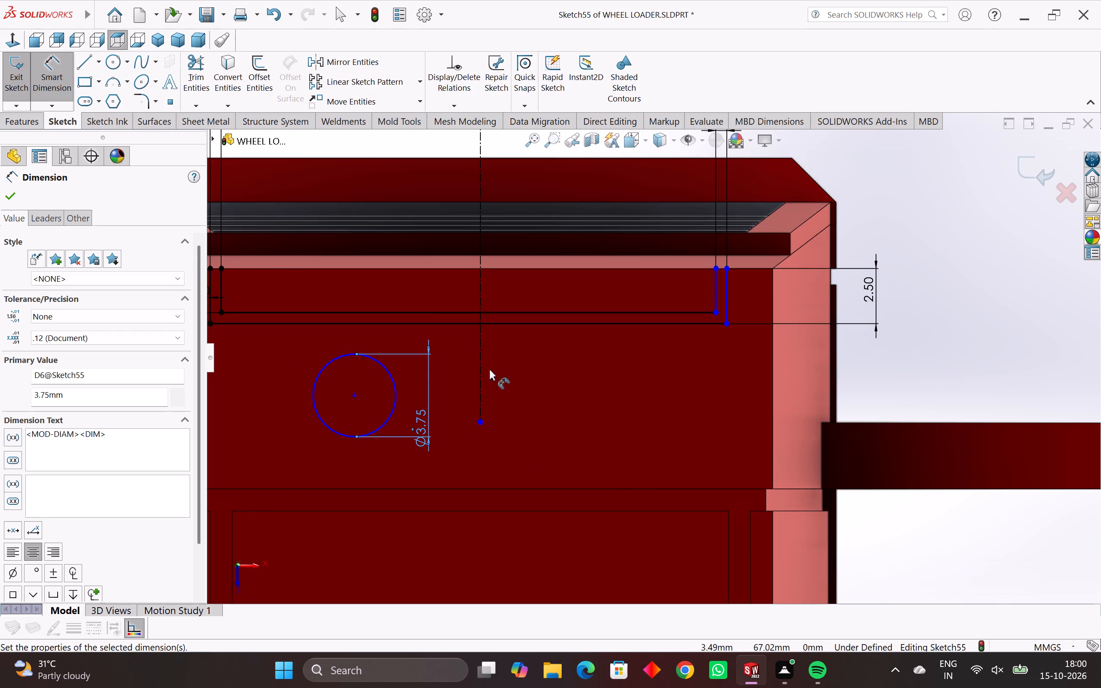
scroll(471, 281, "down", 3)
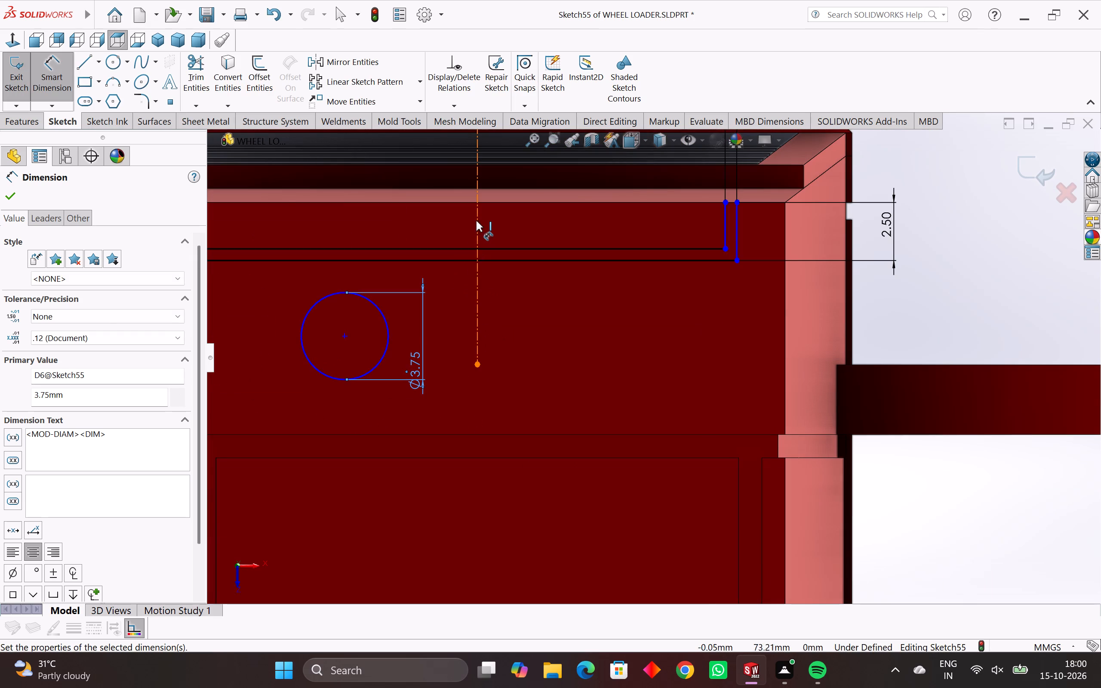
left_click(476, 220)
left_click(346, 335)
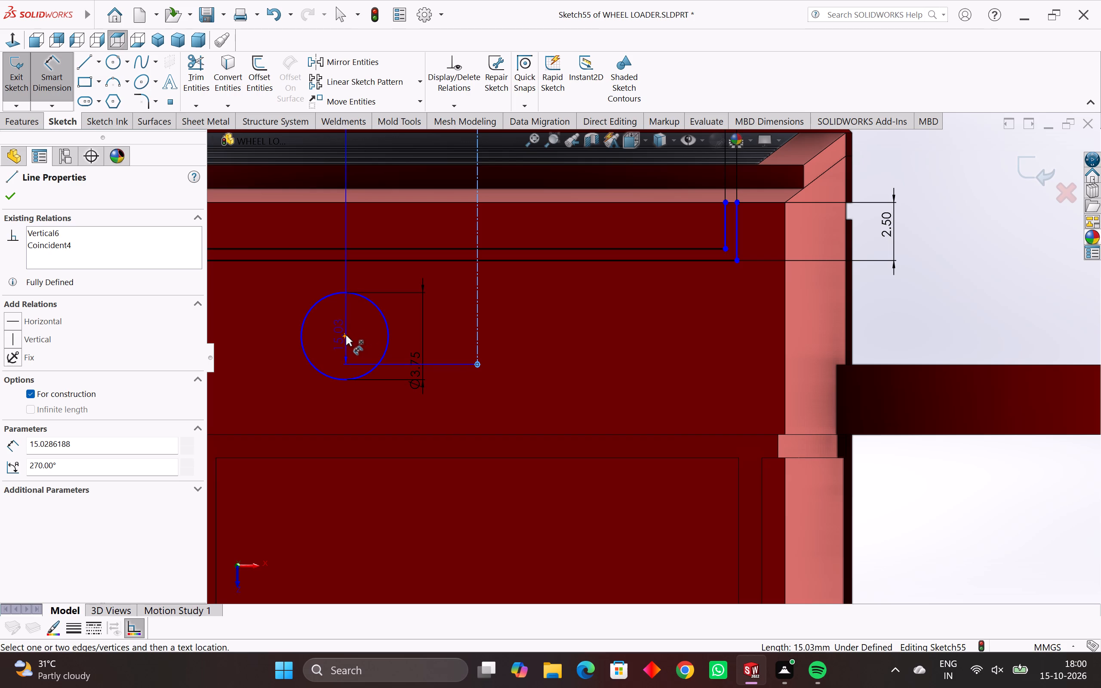
left_click(412, 218)
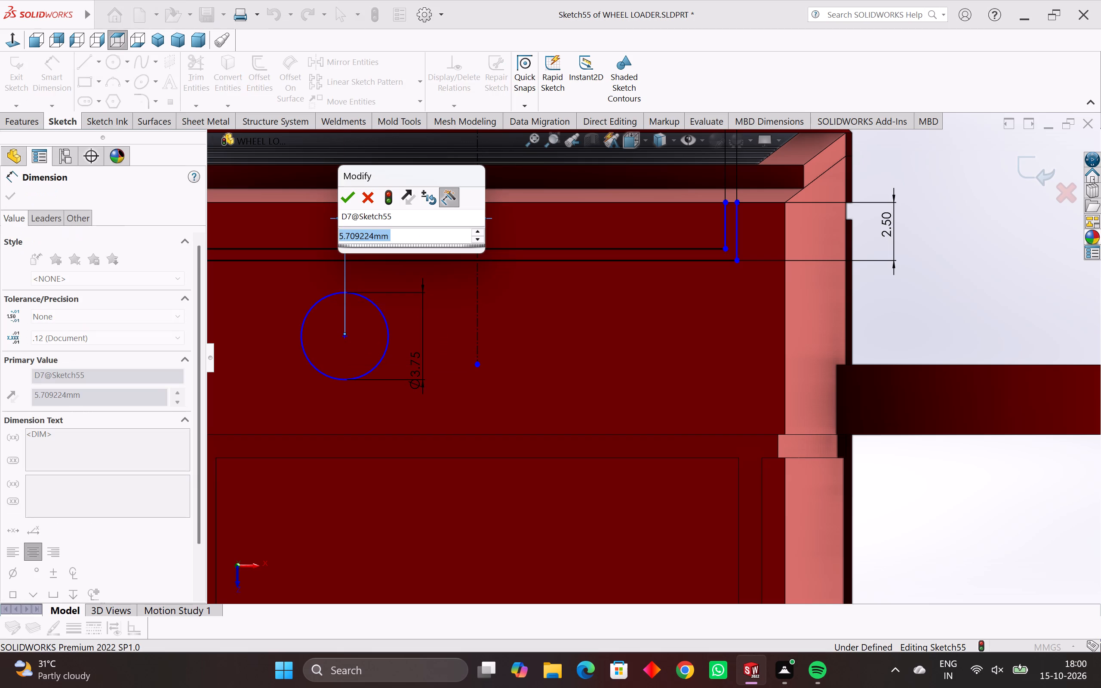
type("1.88")
key("Return")
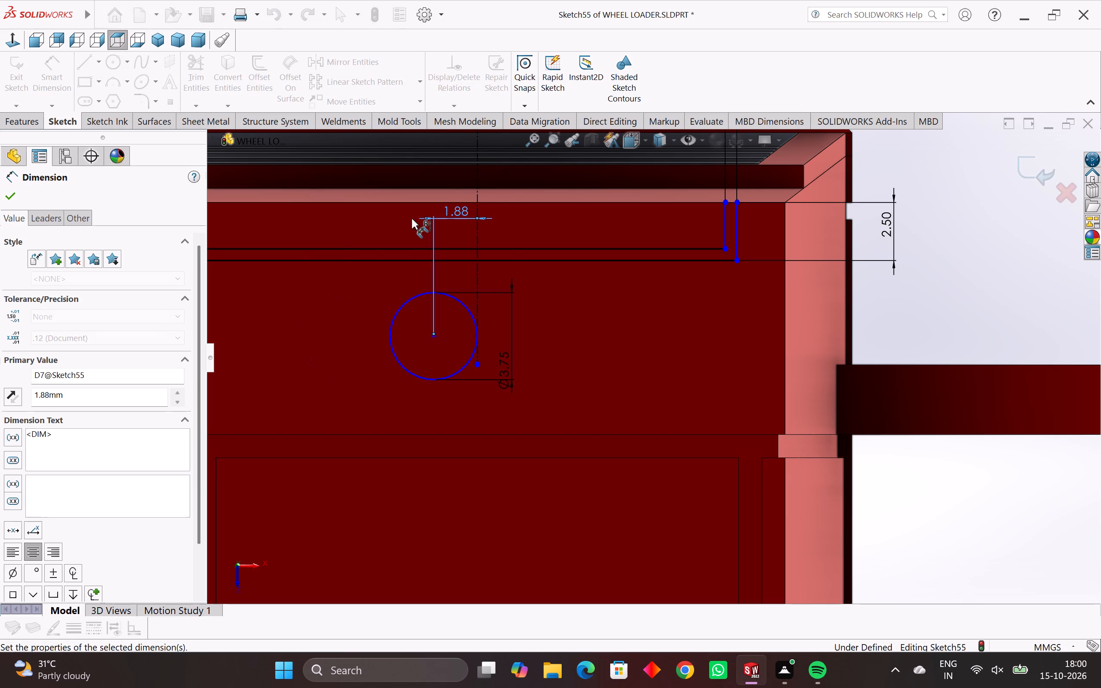
Dimension the vertical distance from the outer profile's bottom line to the circle's center to 4.13 mm.
scroll(412, 218, "down", 3)
scroll(490, 345, "up", 4)
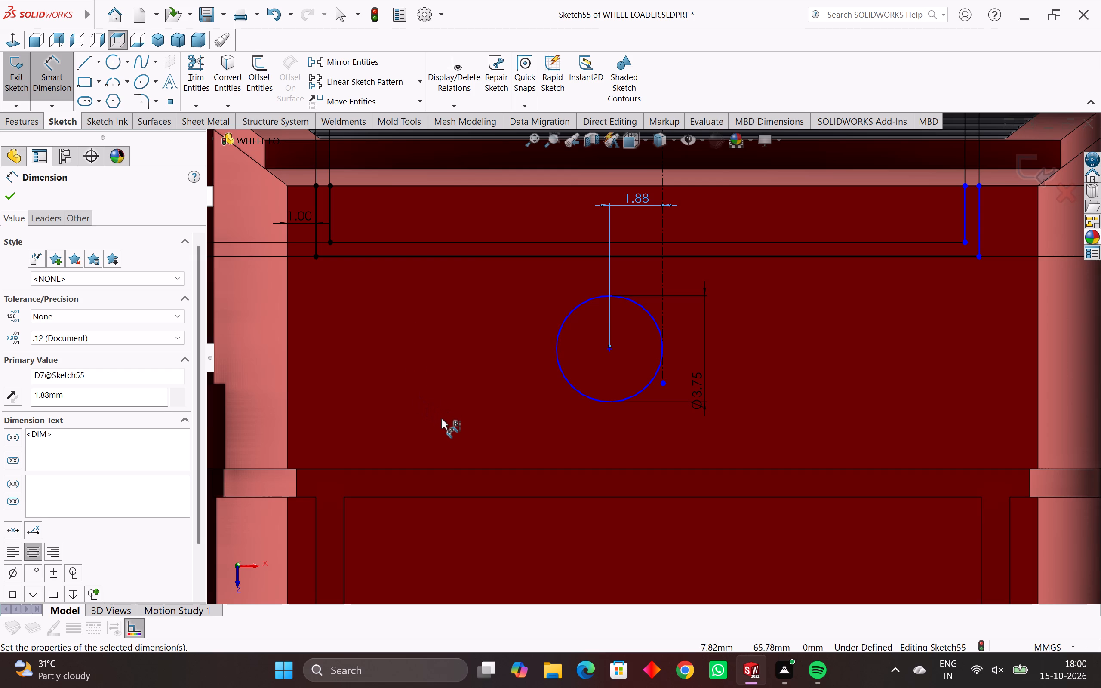
scroll(574, 339, "up", 2)
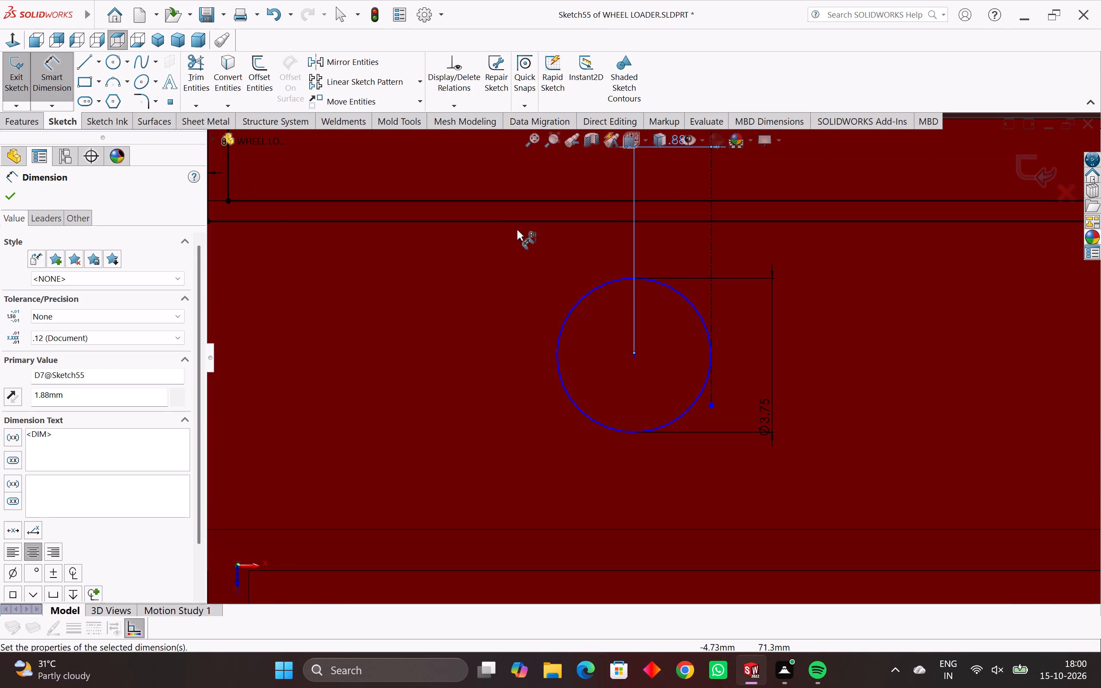
left_click(506, 220)
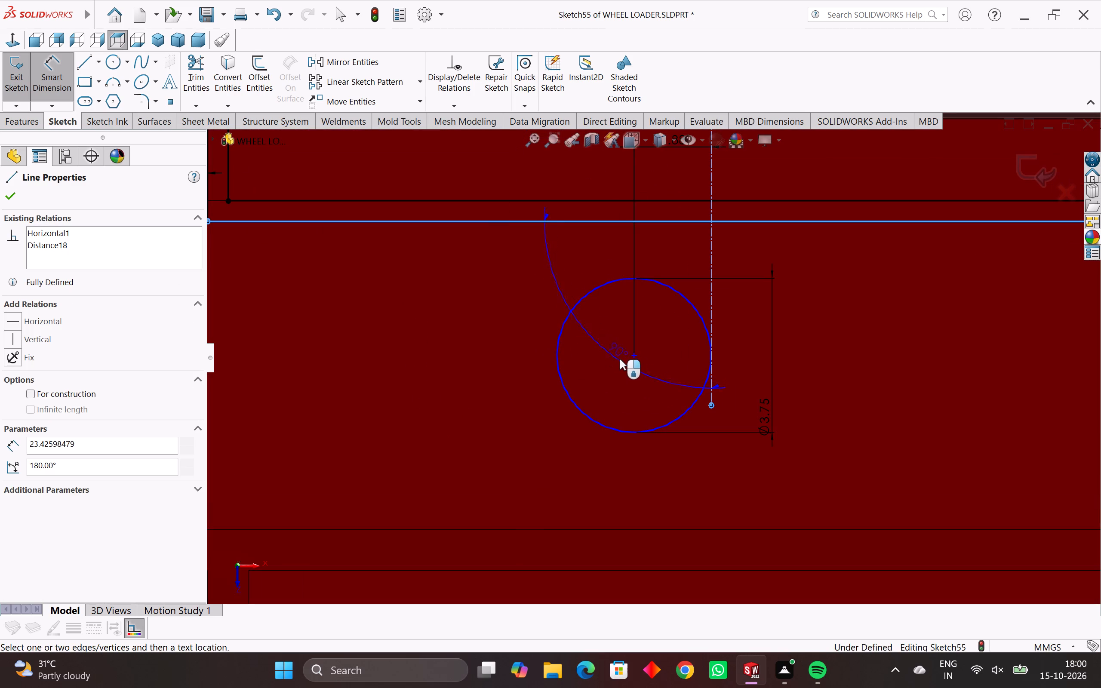
left_click(632, 357)
left_click(503, 344)
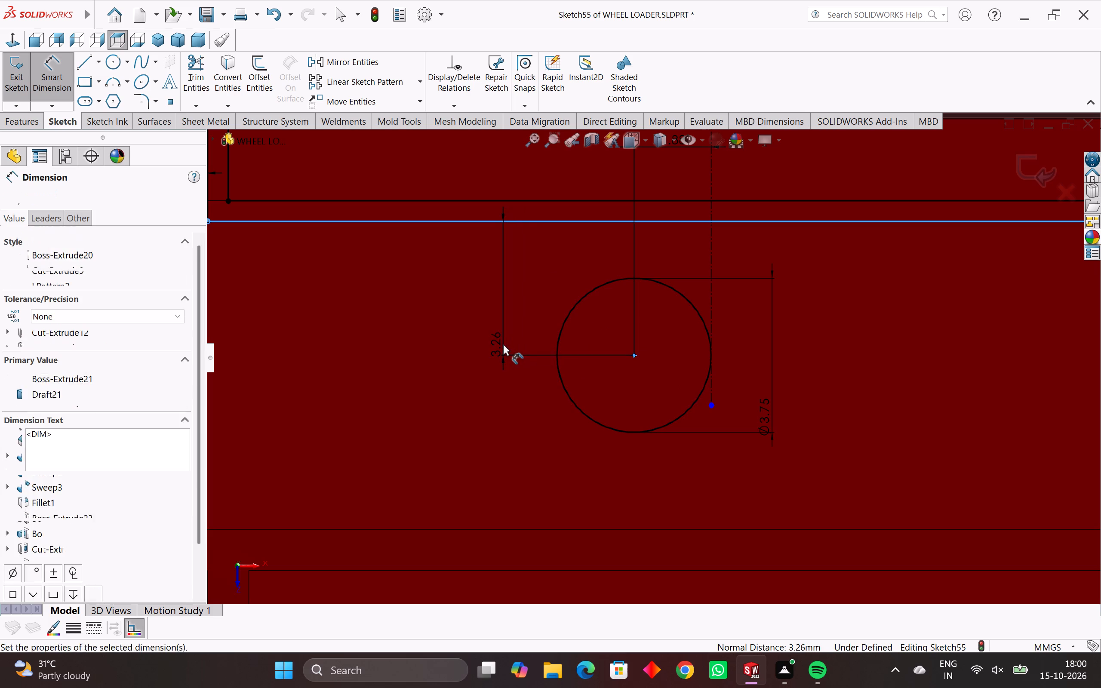
type("4.13")
key("Return")
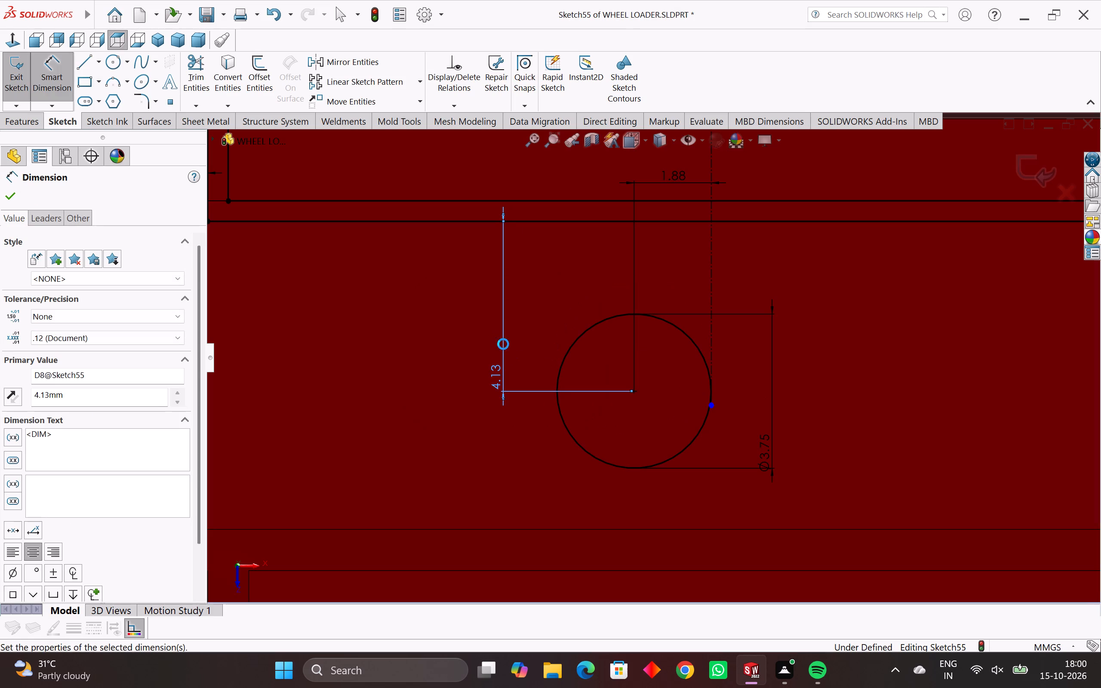
Dimension the outer profile's right side line 1 mm from the flat face's right edge.
scroll(503, 344, "down", 3)
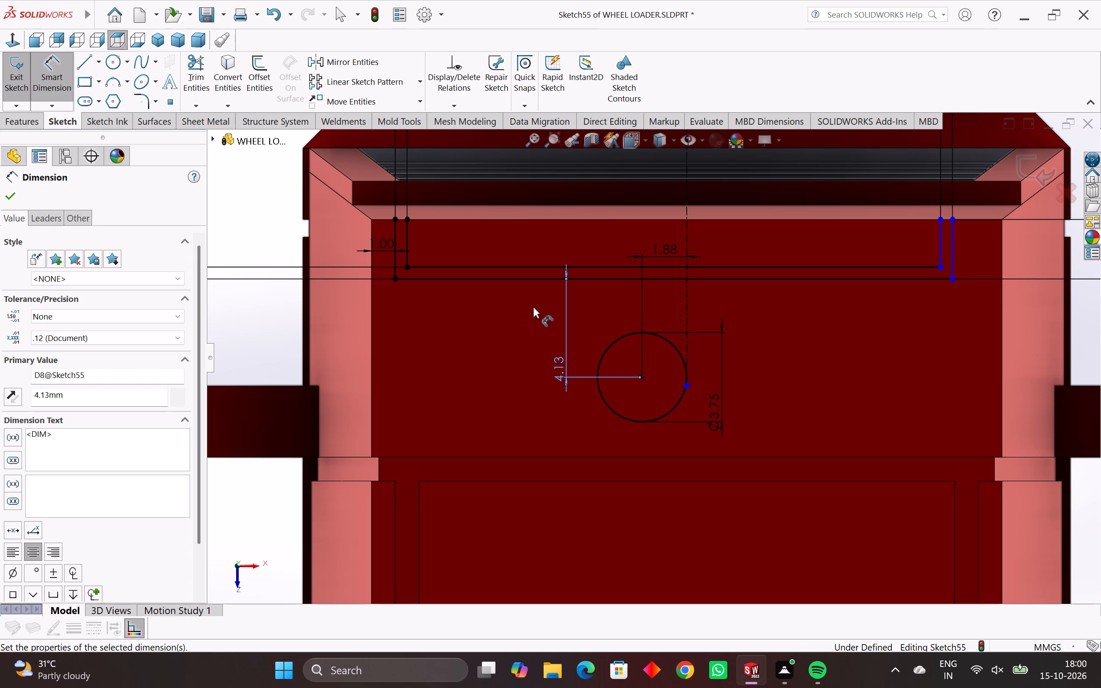
scroll(868, 289, "down", 1)
scroll(905, 279, "up", 4)
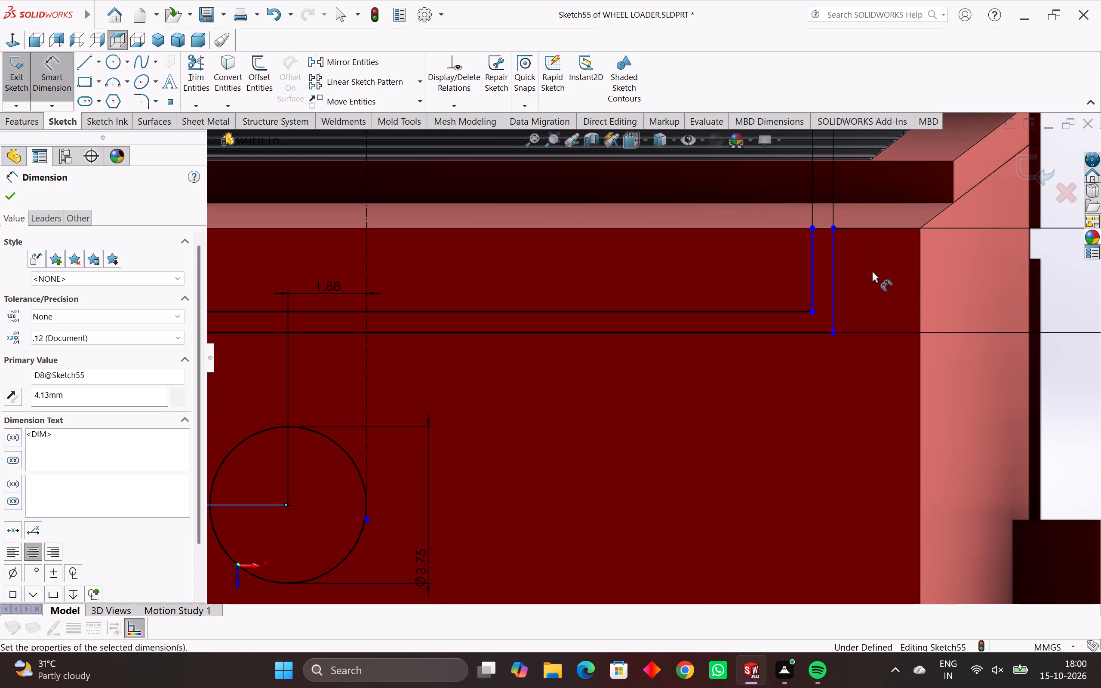
left_click(835, 277)
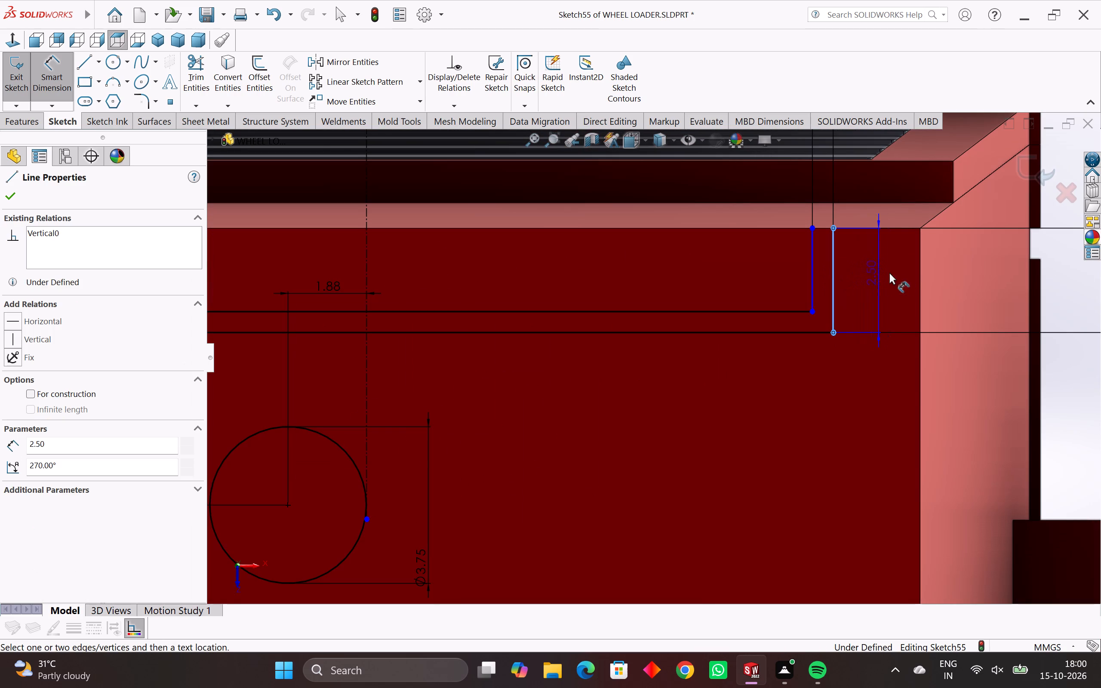
left_click(920, 277)
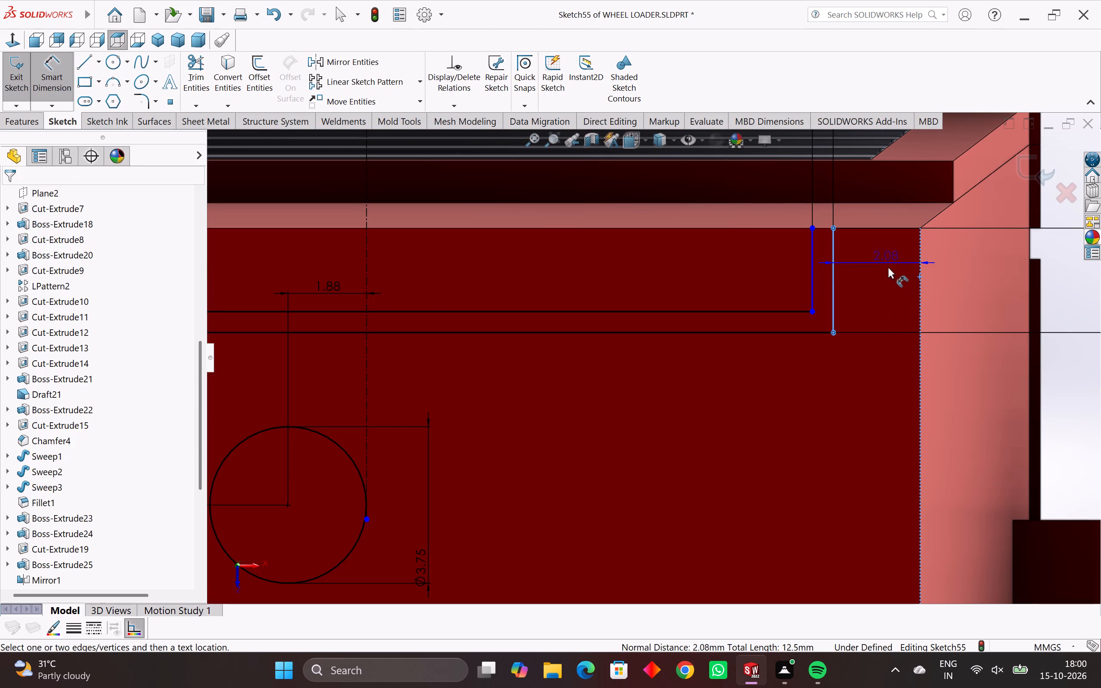
scroll(870, 187, "down", 4)
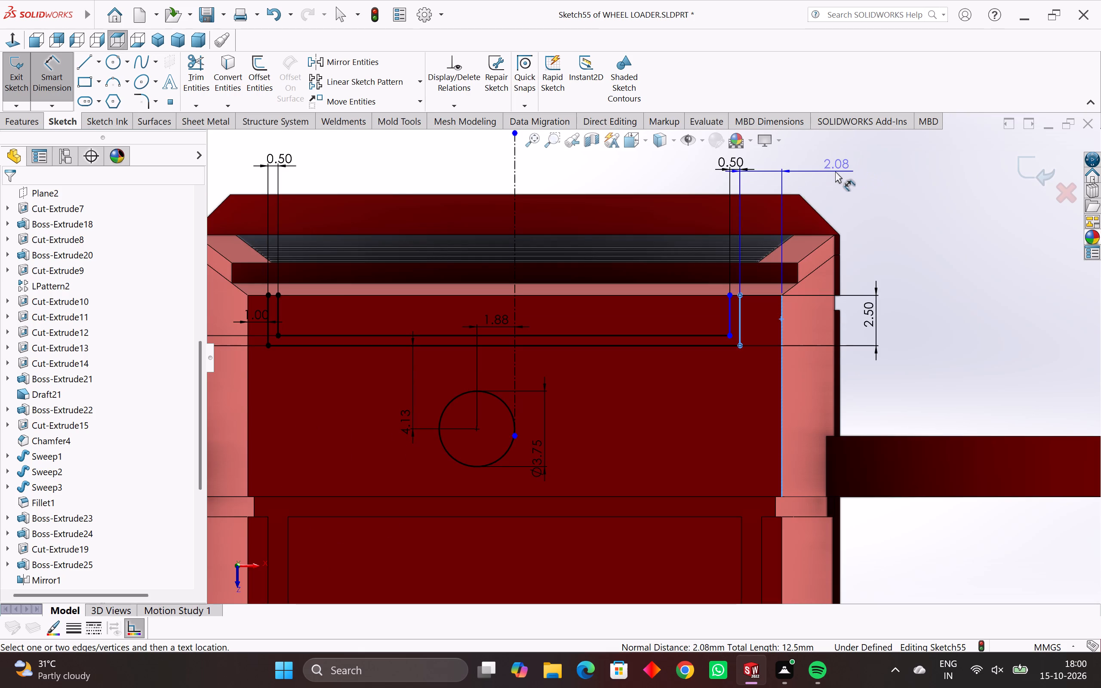
left_click(834, 171)
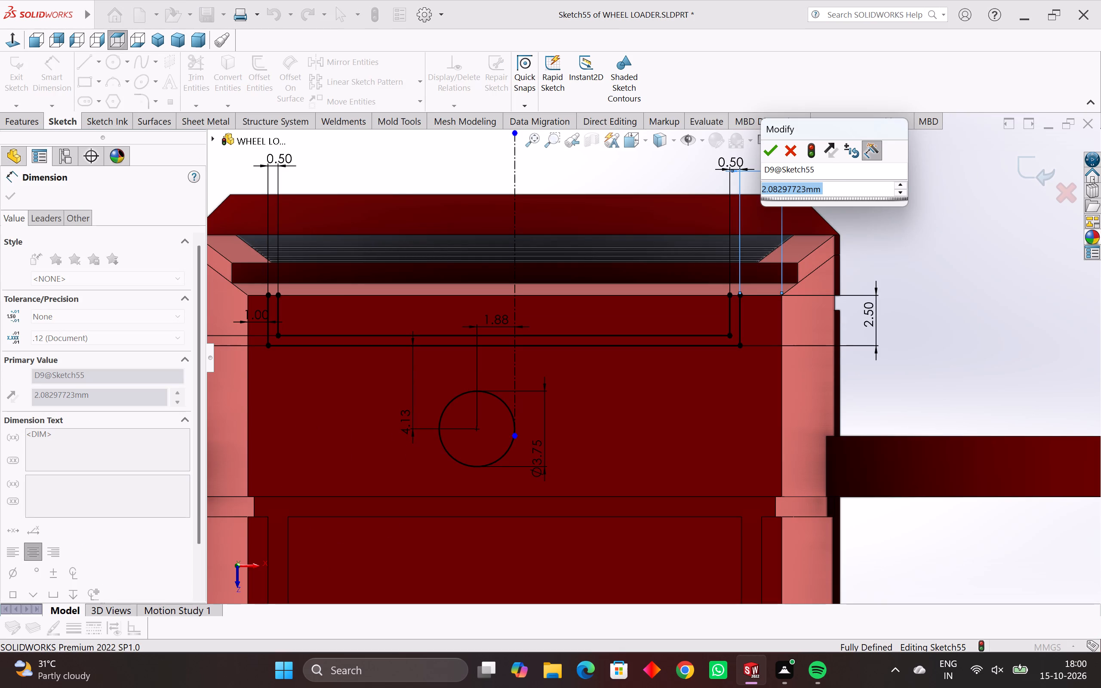
key("1")
key("Return")
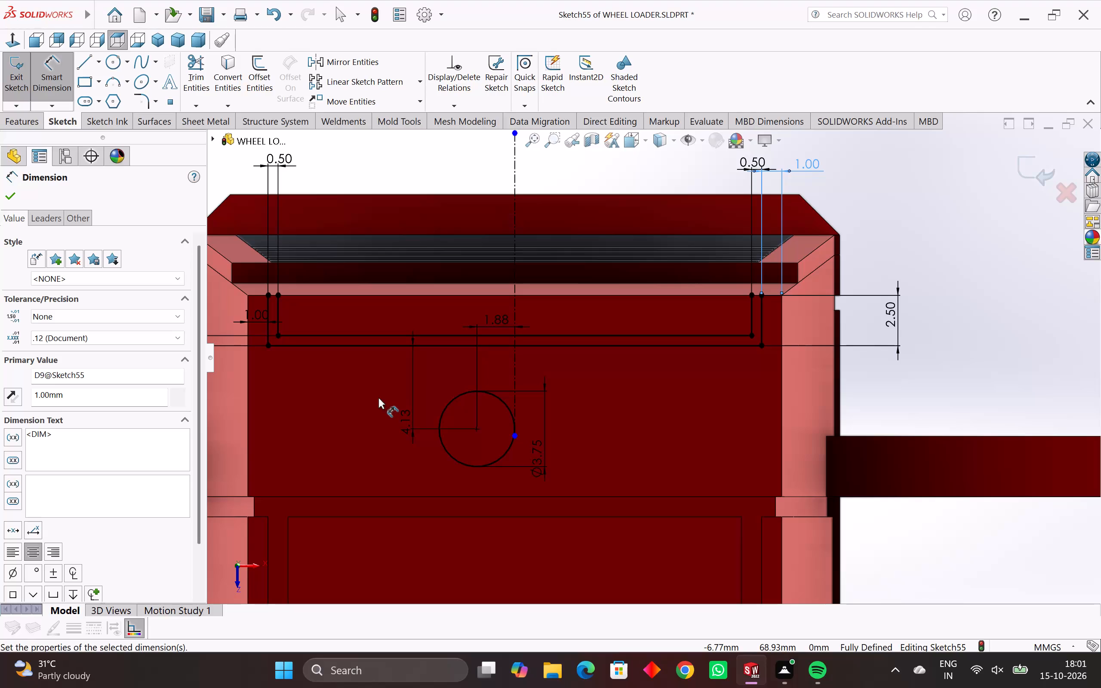
Set up a blind Extruded Cut 0.35 mm deep using both regions of the narrow band between the nested profiles.
middle_click_drag(602, 461, 617, 476)
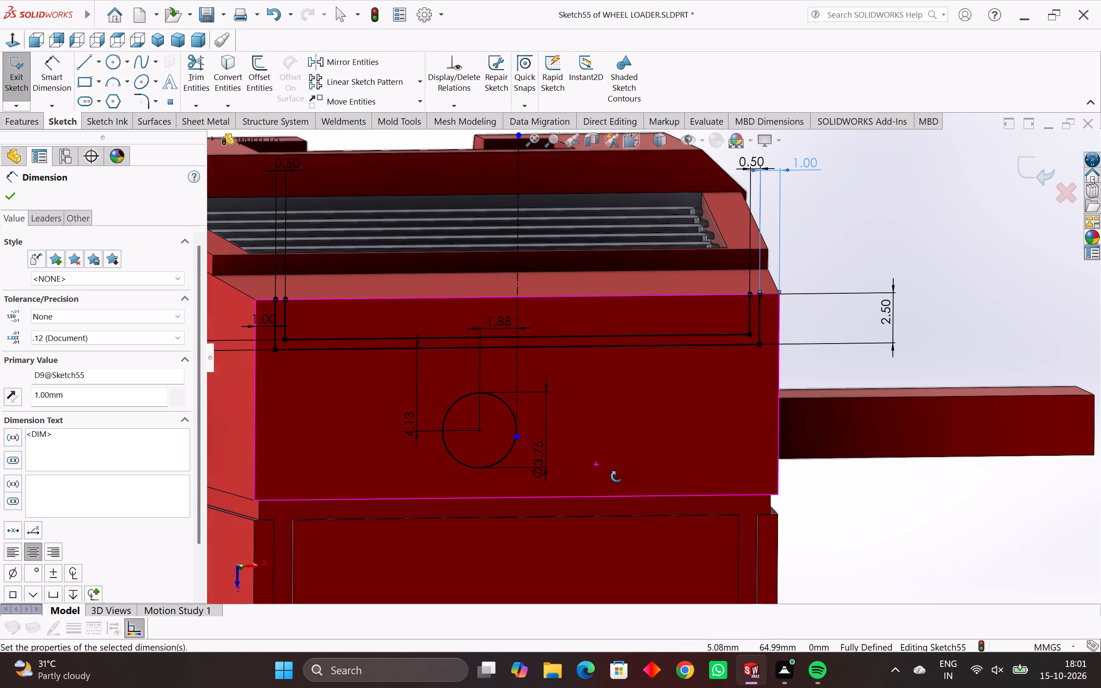
middle_click_drag(617, 476, 625, 504)
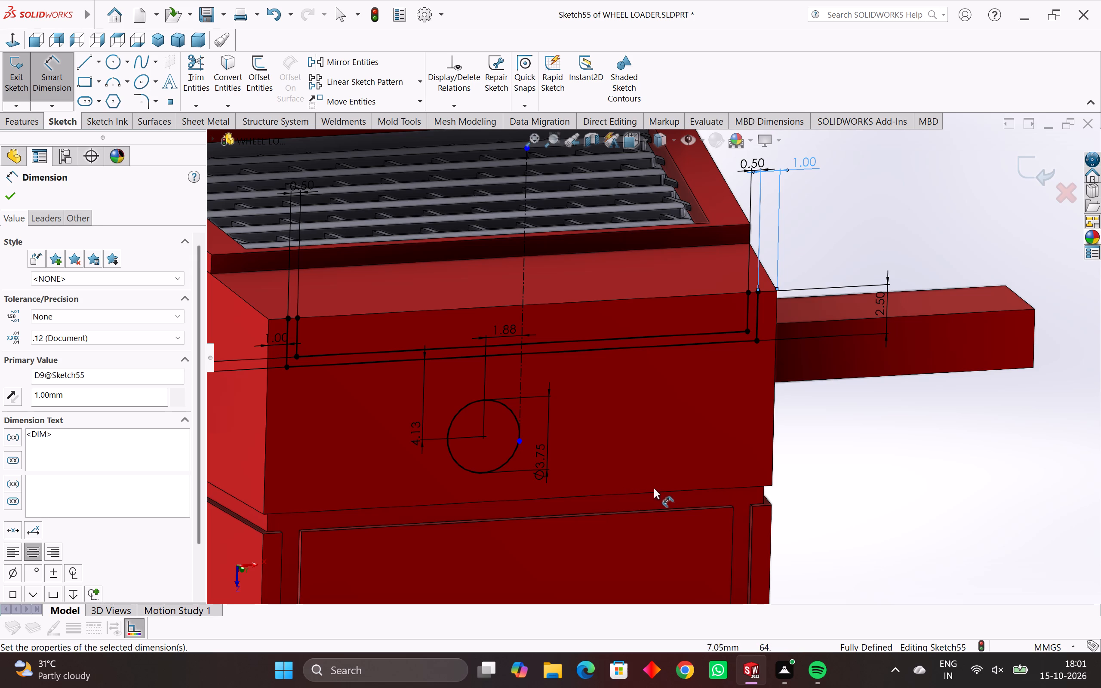
scroll(687, 482, "down", 4)
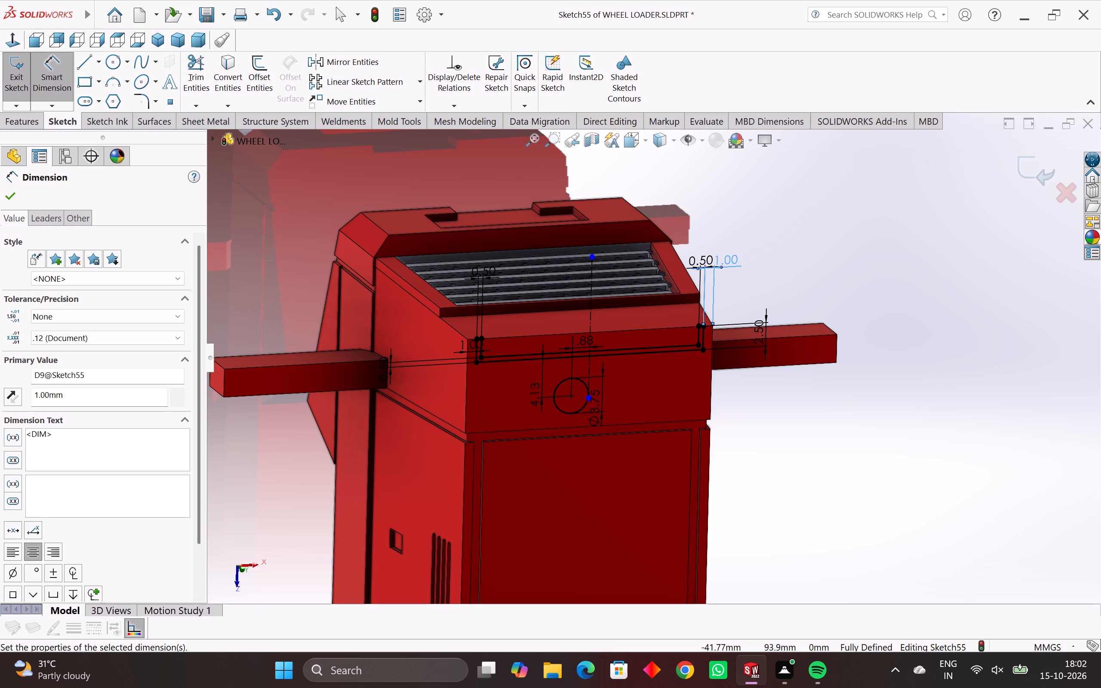
left_click(13, 123)
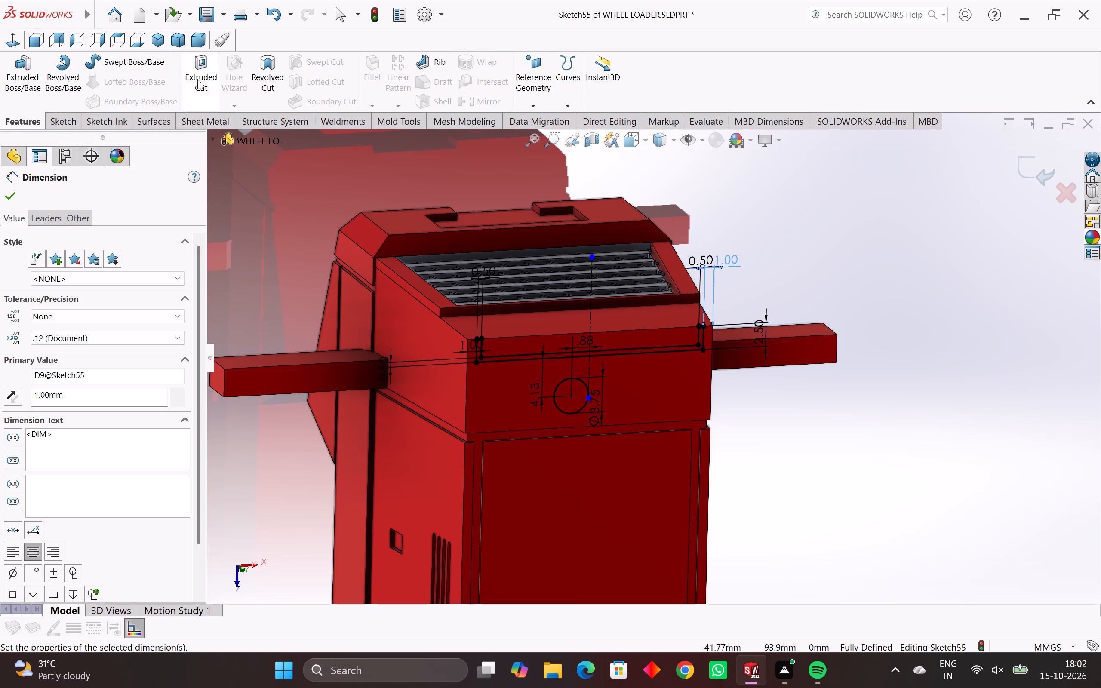
left_click(204, 57)
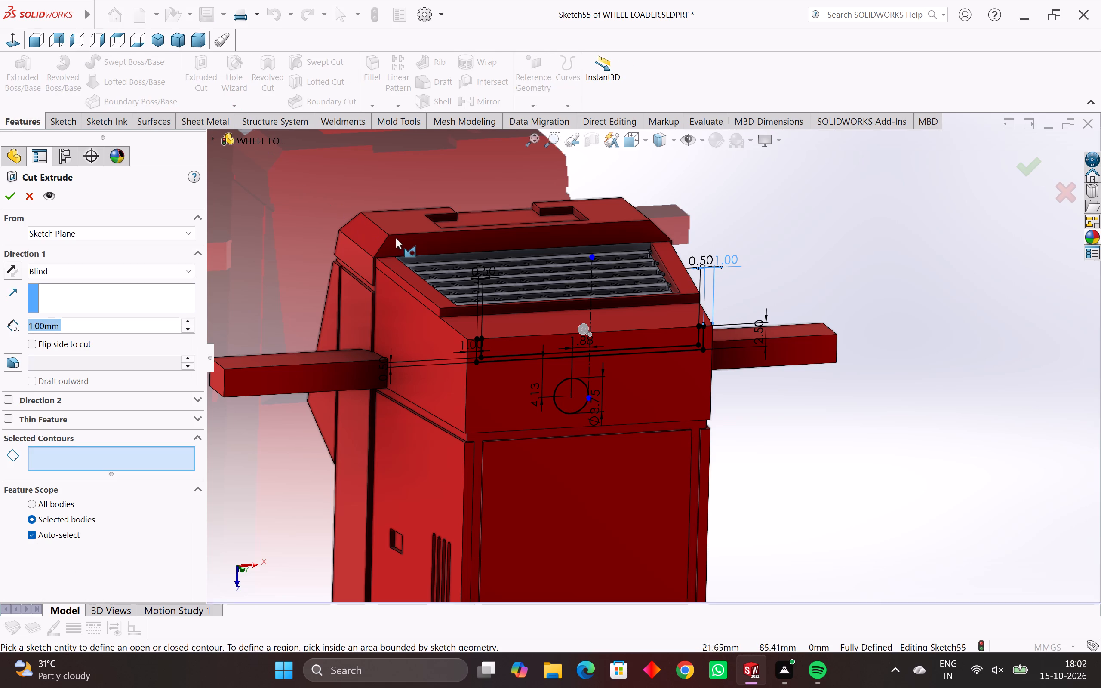
scroll(506, 374, "up", 4)
scroll(488, 344, "up", 2)
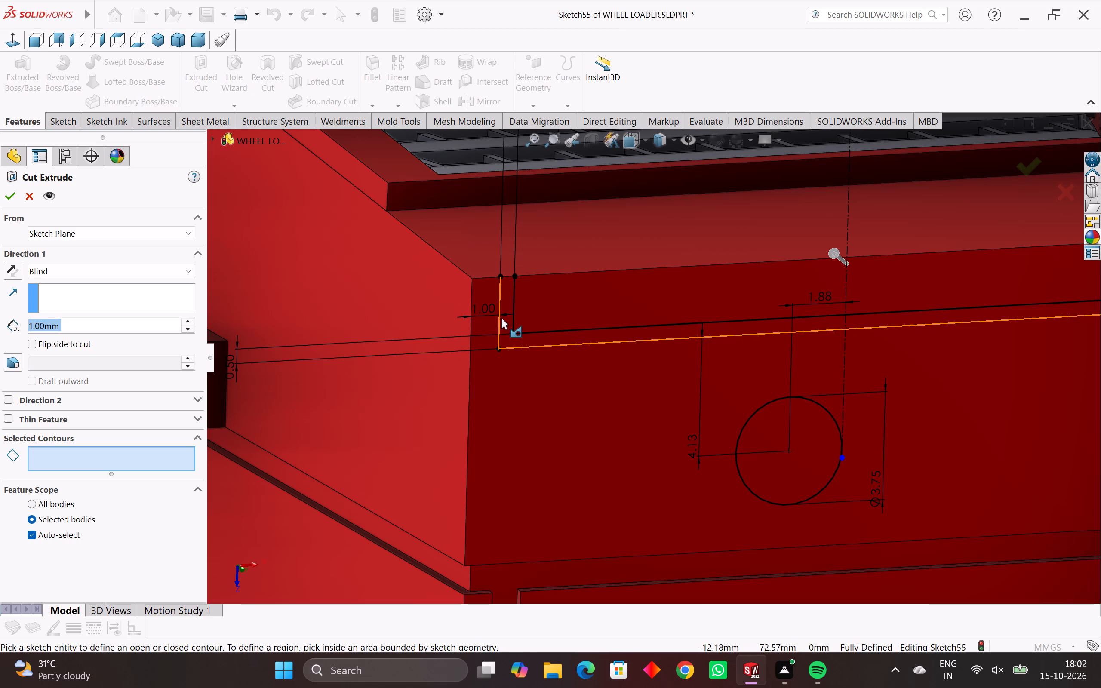
left_click(506, 295)
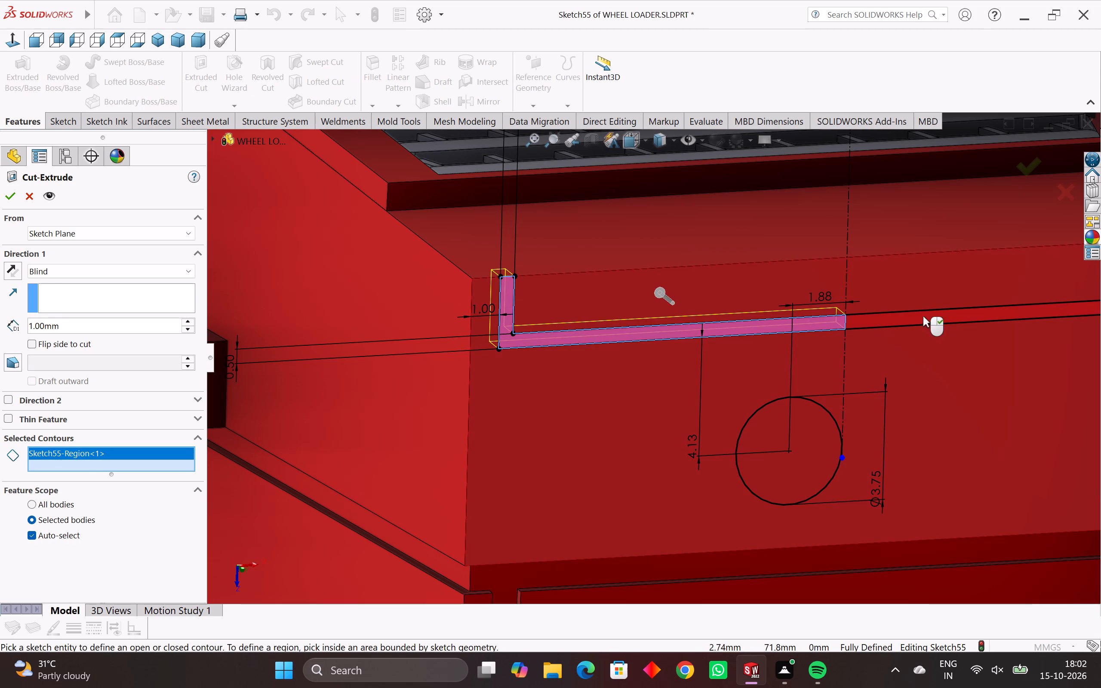
left_click(923, 316)
left_click_drag(74, 329, 0, 329)
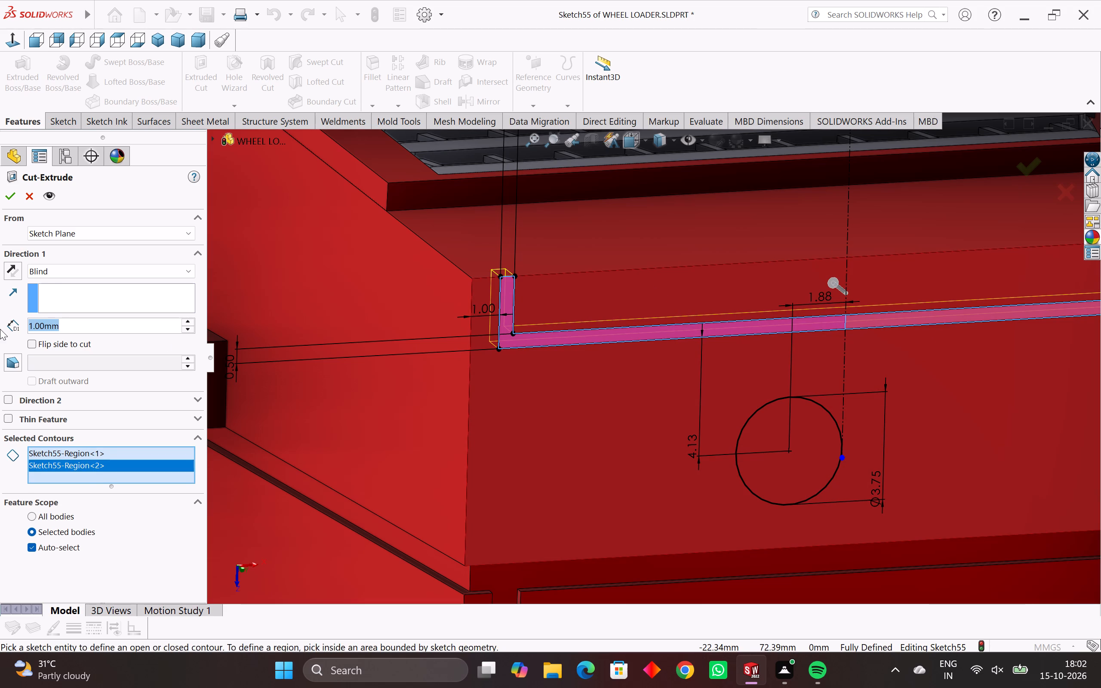
type(".35")
key("Return")
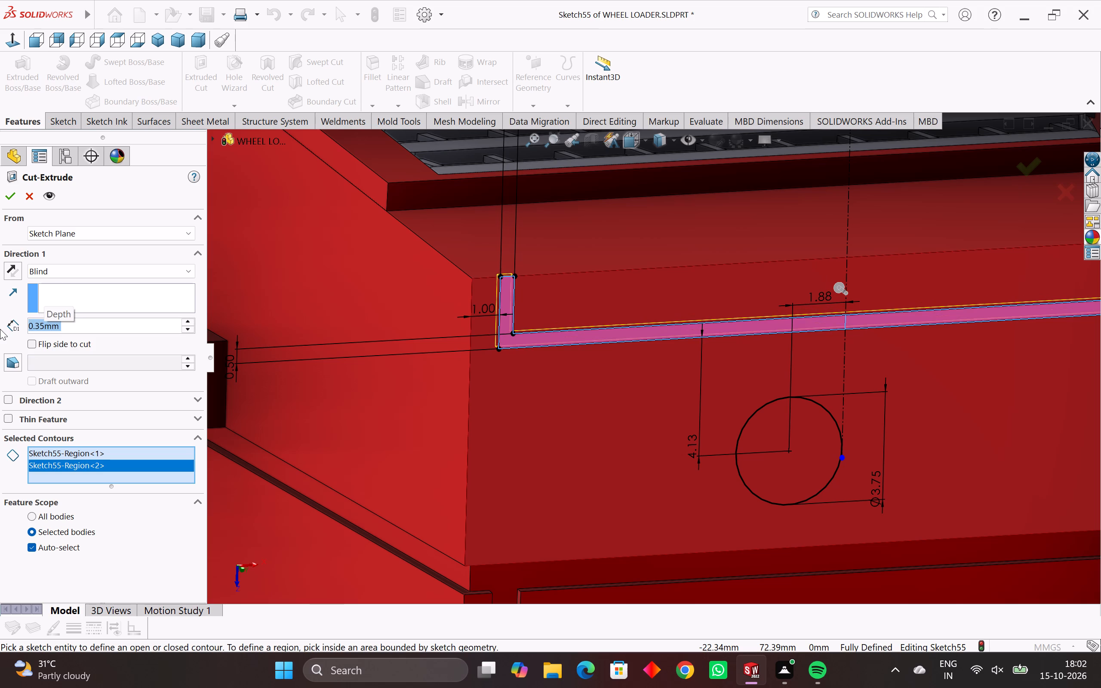
Add the circle's region to the 0.35 mm cut and complete the feature.
scroll(233, 463, "down", 2)
scroll(541, 466, "down", 1)
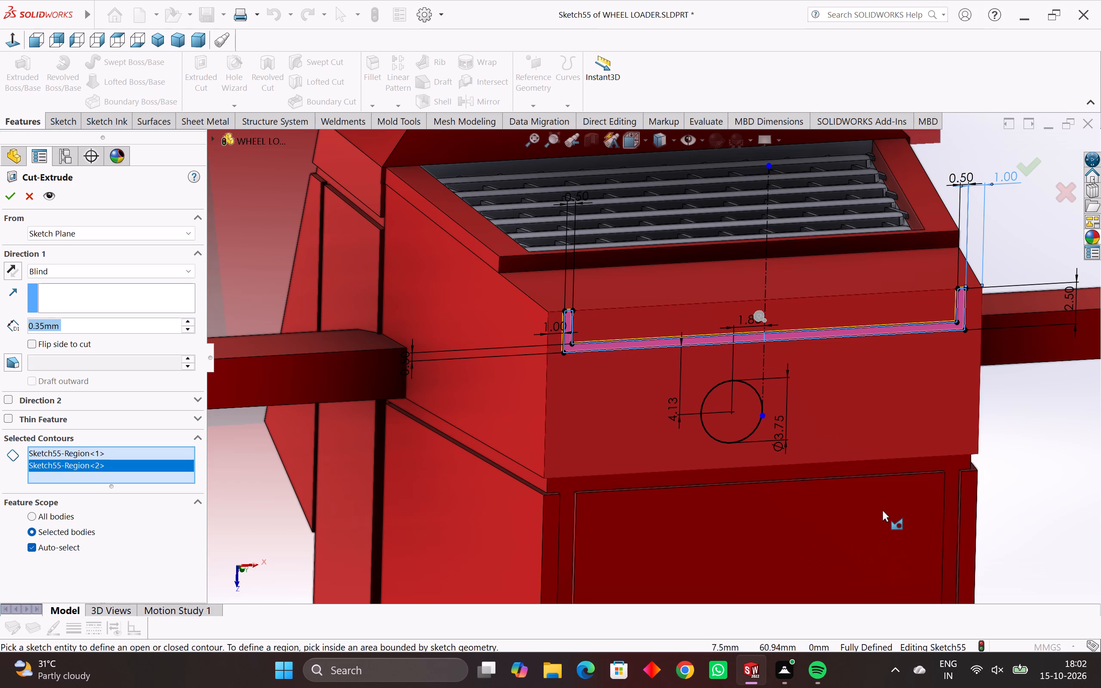
scroll(796, 466, "up", 2)
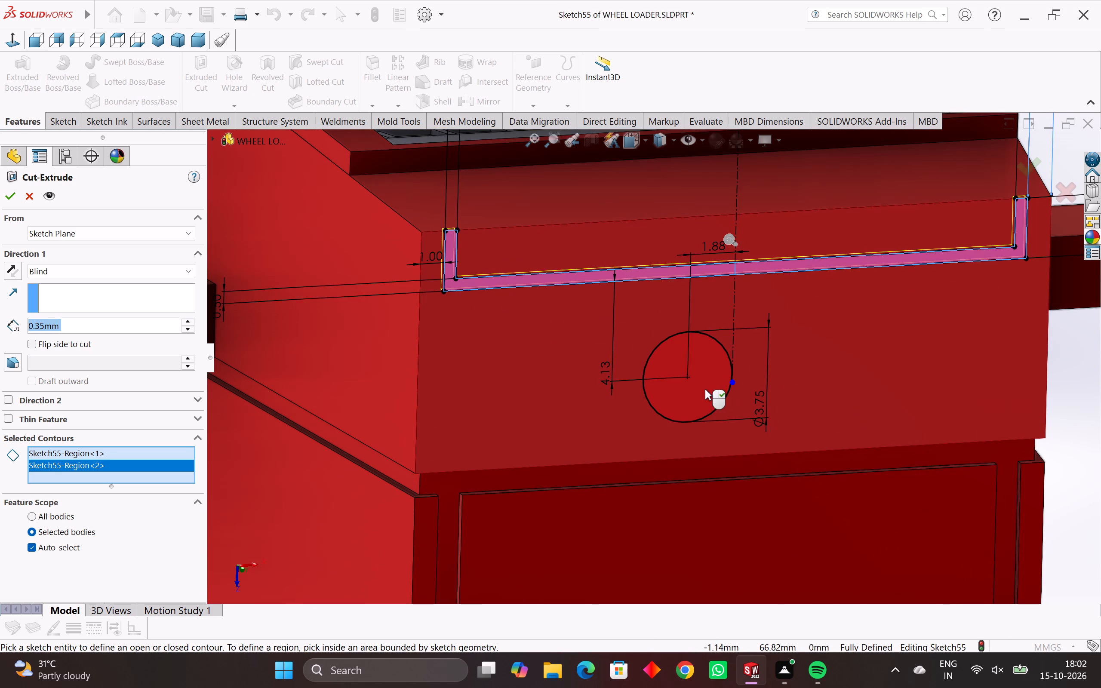
left_click(705, 389)
middle_click_drag(705, 390, 716, 402)
scroll(744, 421, "down", 3)
middle_click_drag(751, 442, 757, 456)
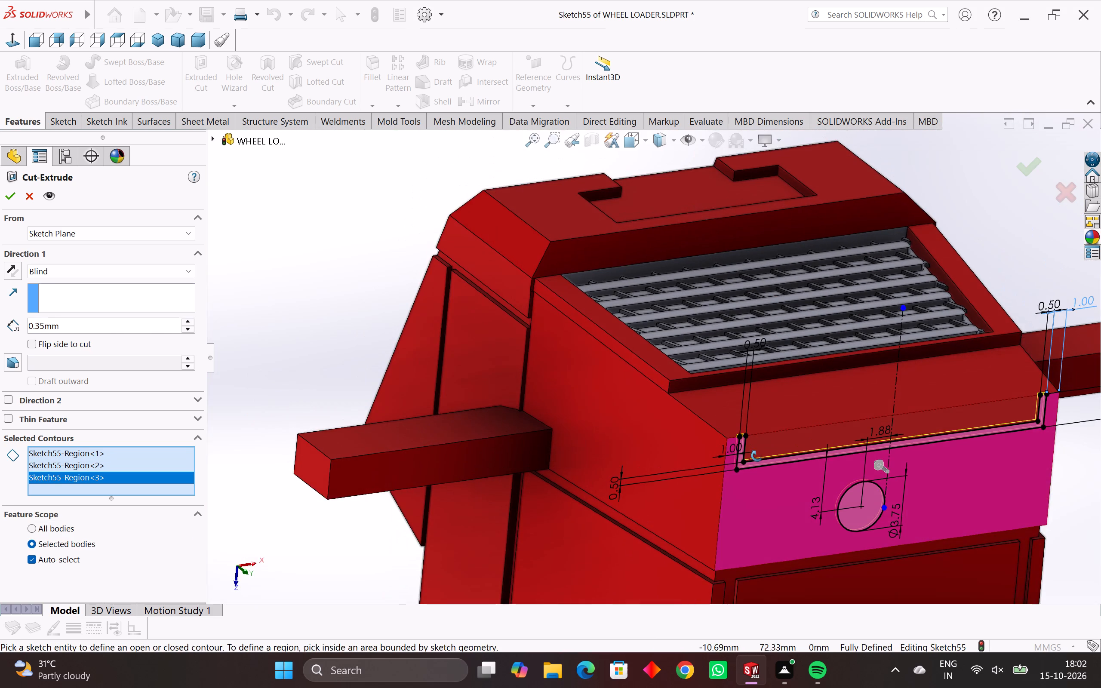
middle_click_drag(757, 456, 743, 438)
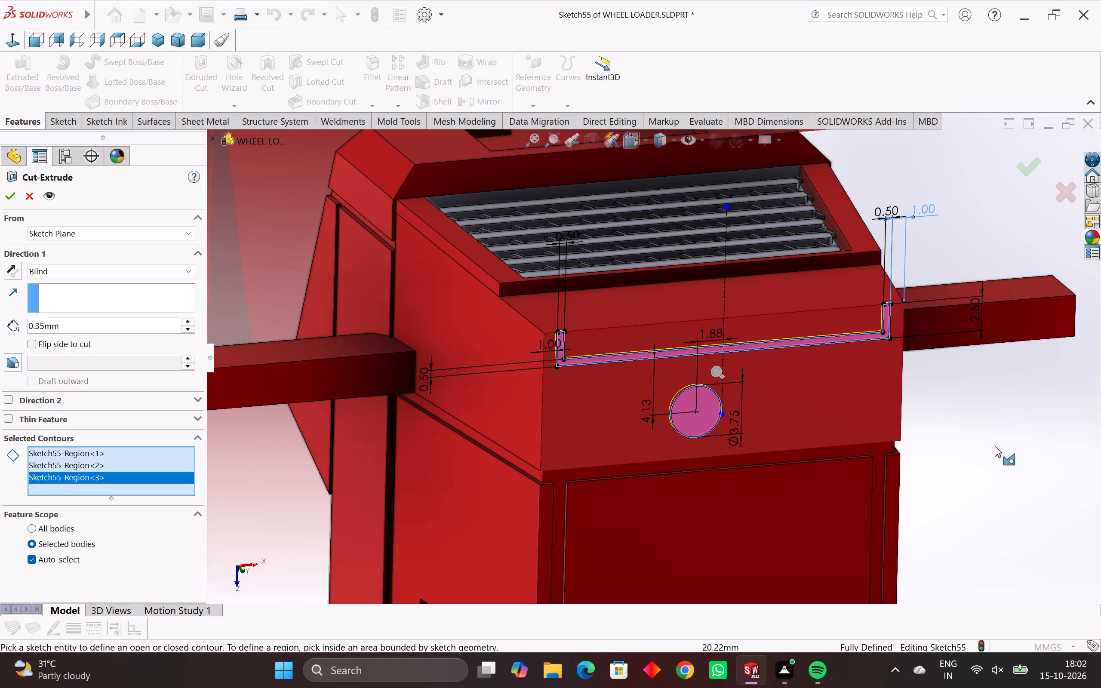
key("Return")
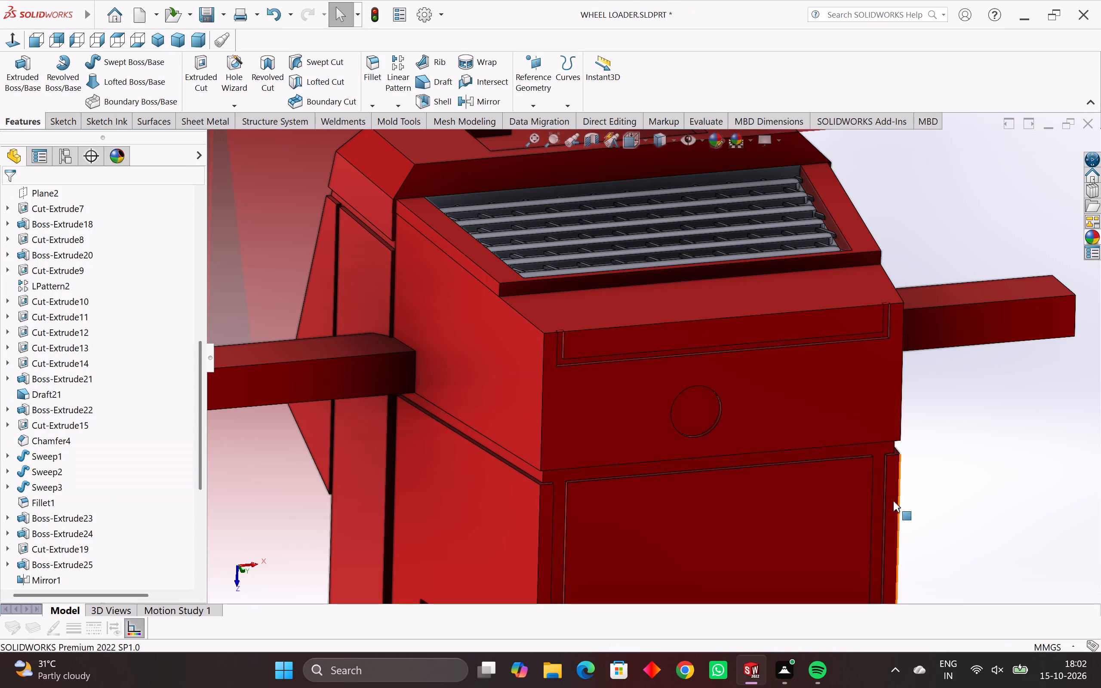
Examine the new hood cuts and the whole wheel loader body from several angles.
middle_click_drag(848, 447, 797, 543)
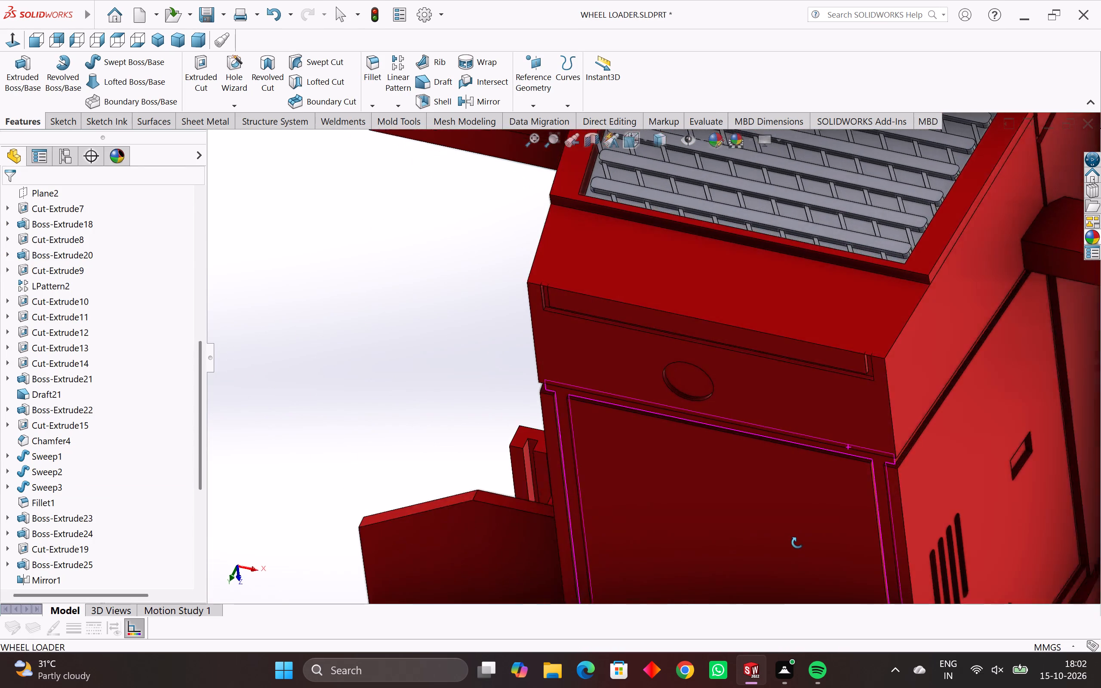
middle_click_drag(797, 543, 850, 269)
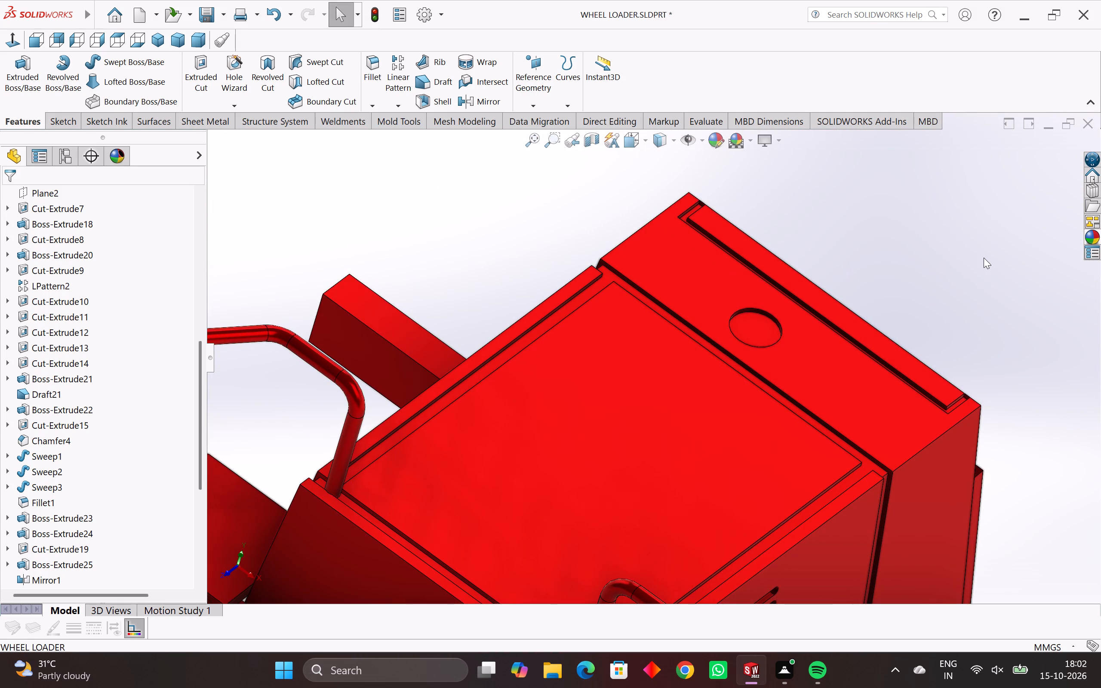
scroll(803, 435, "down", 4)
scroll(677, 519, "down", 3)
middle_click_drag(669, 525, 690, 512)
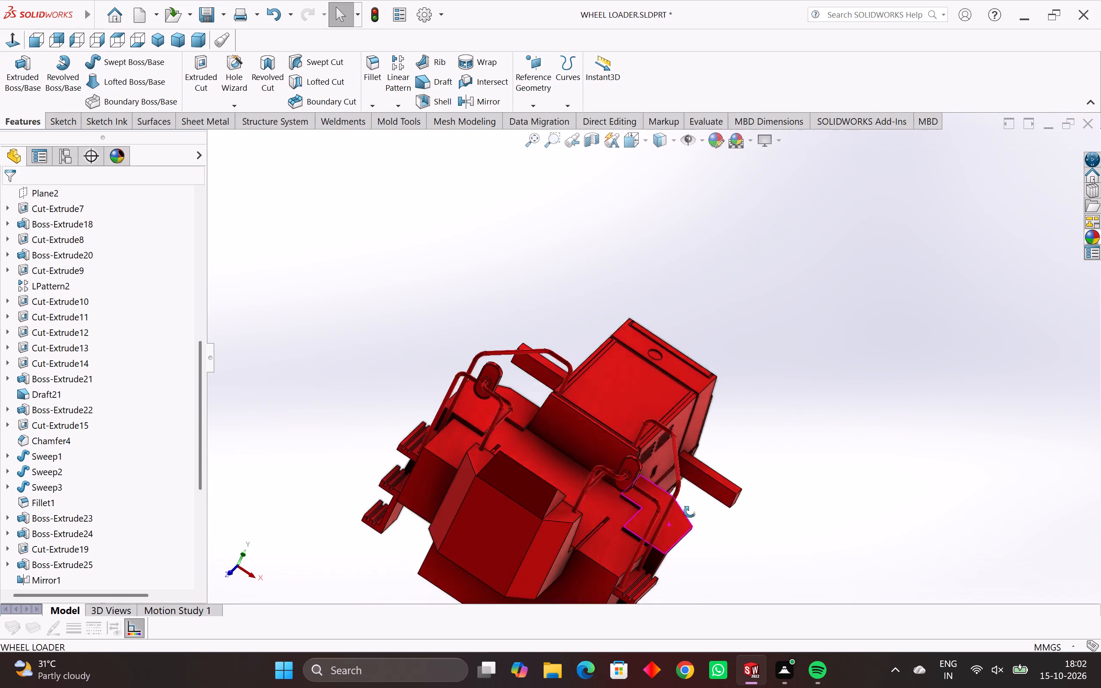
middle_click_drag(690, 512, 659, 463)
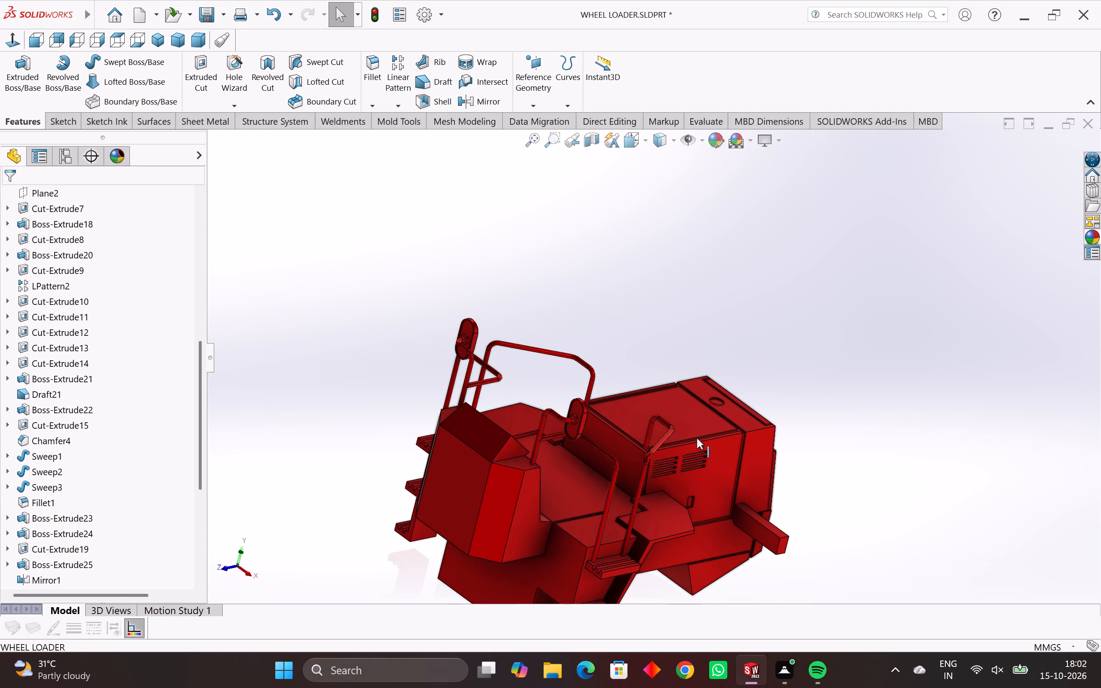
middle_click_drag(697, 438, 681, 473)
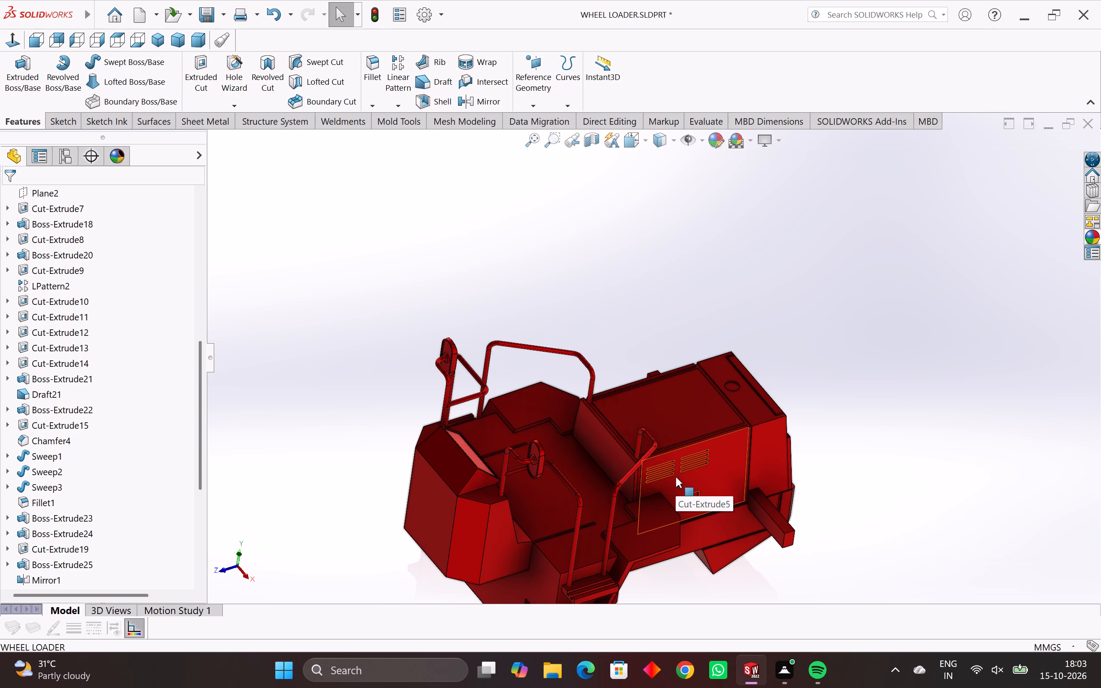
scroll(669, 427, "down", 3)
scroll(641, 464, "up", 2)
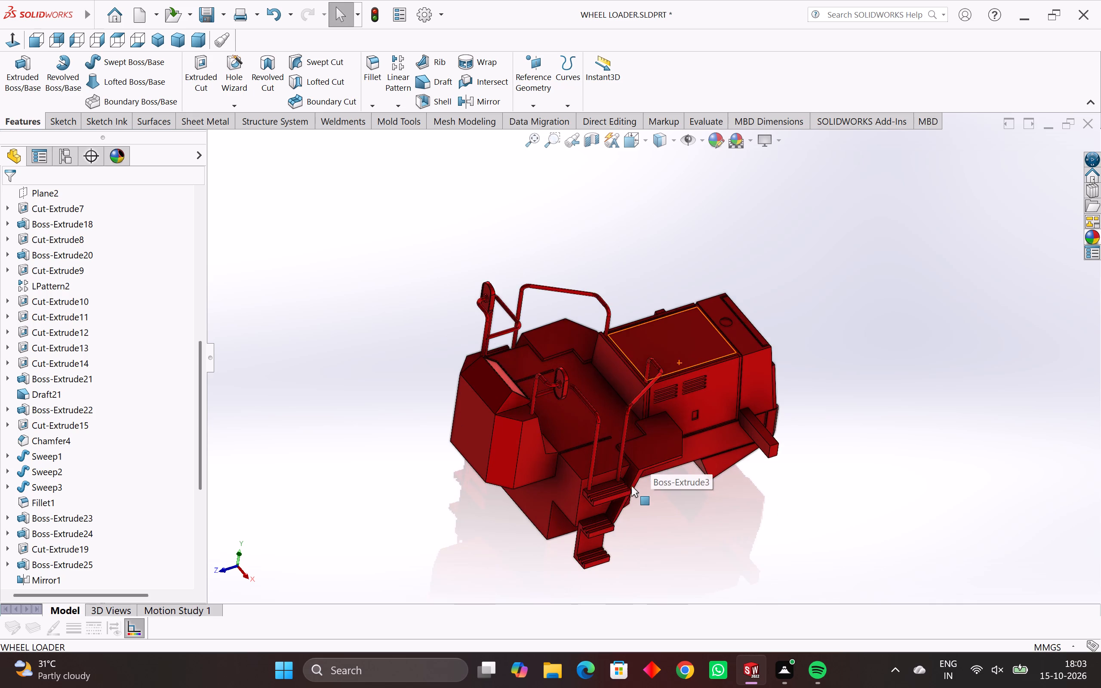
scroll(631, 496, "up", 2)
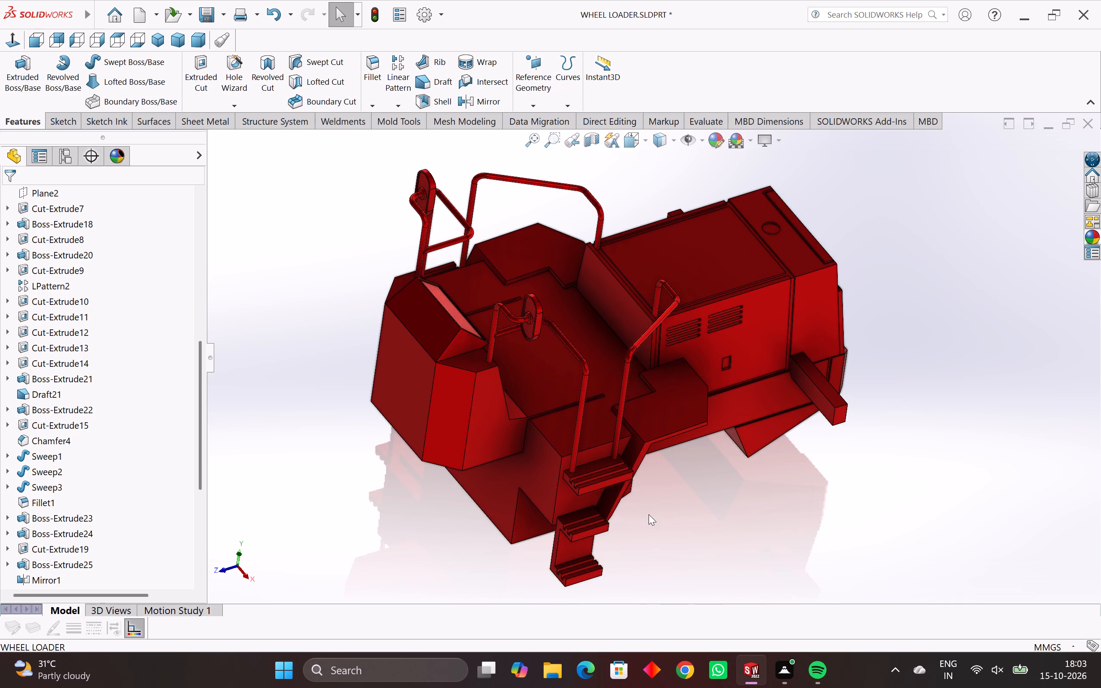
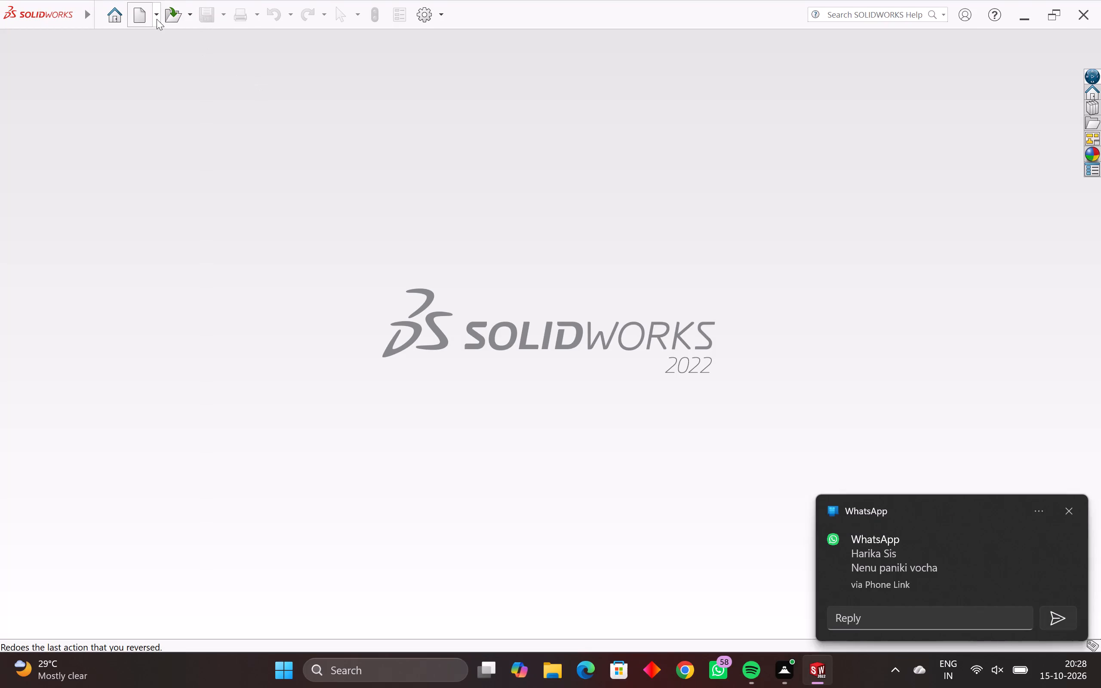
Create a new part document and open a sketch on its Front Plane.
left_click(140, 17)
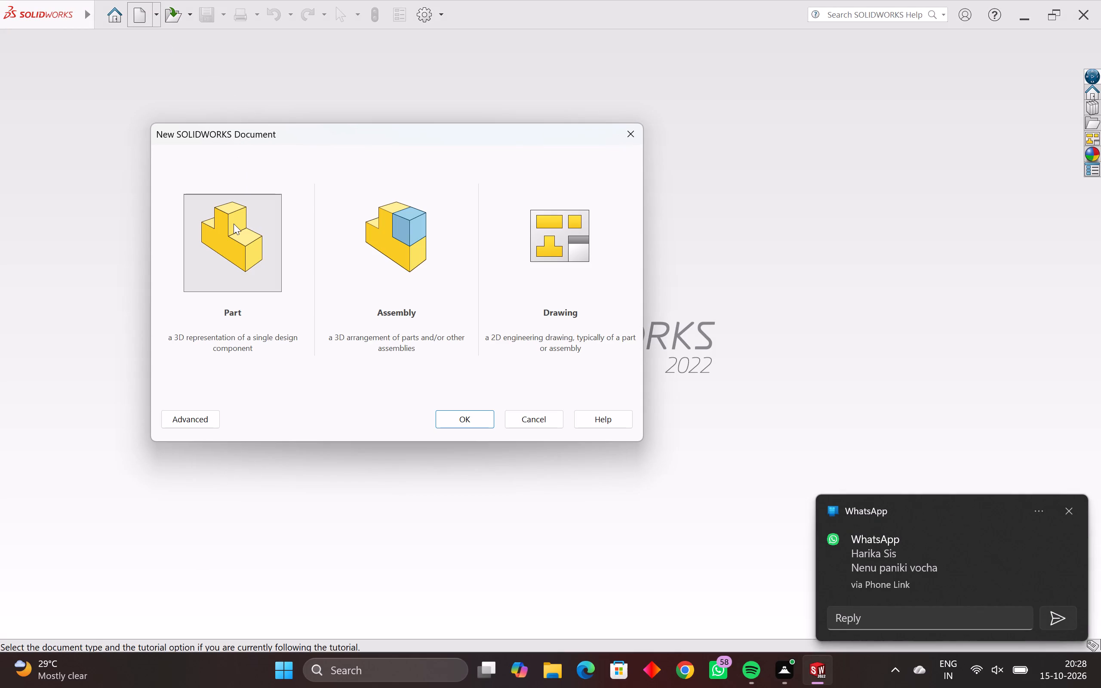
double_click(234, 224)
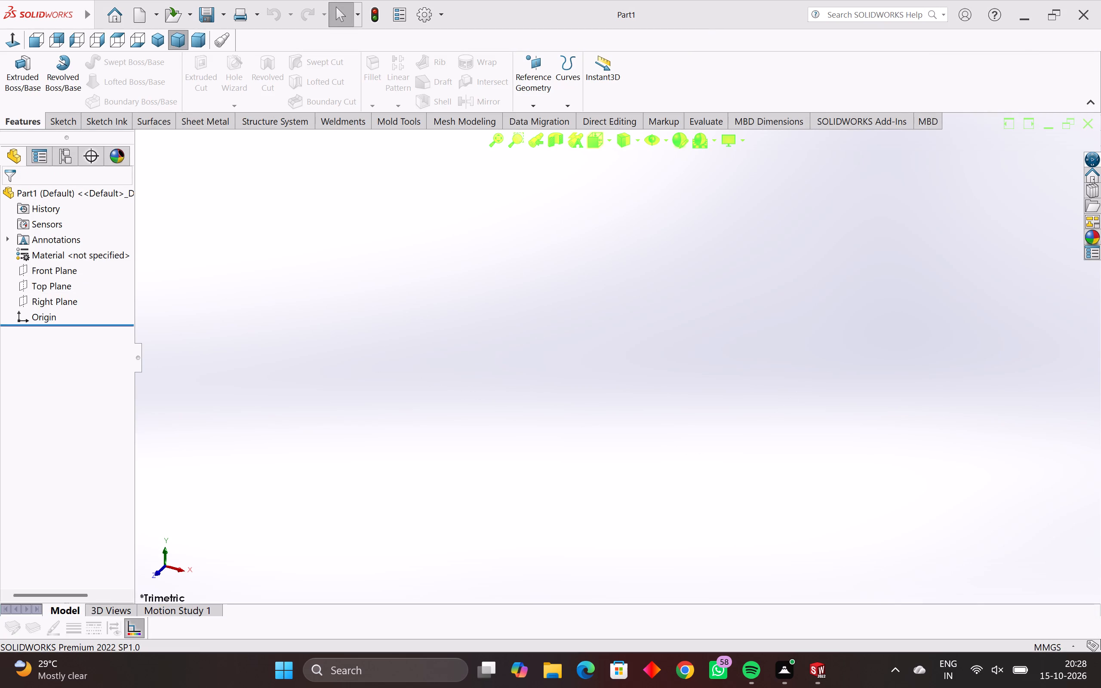
left_click(52, 275)
left_click(65, 259)
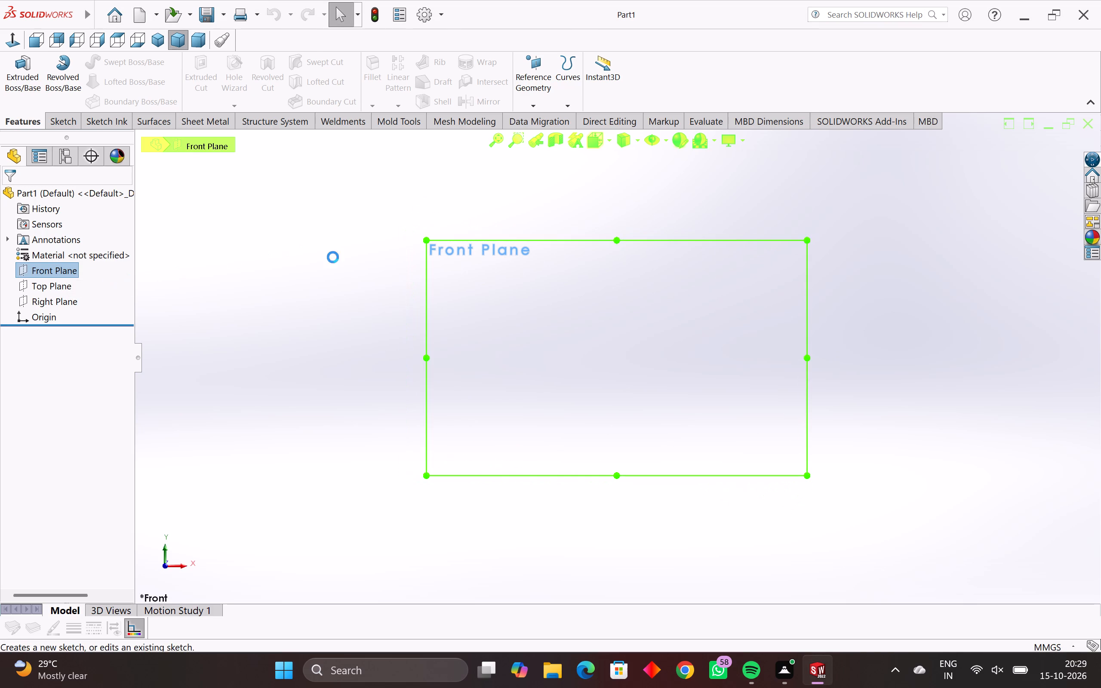
left_click(381, 301)
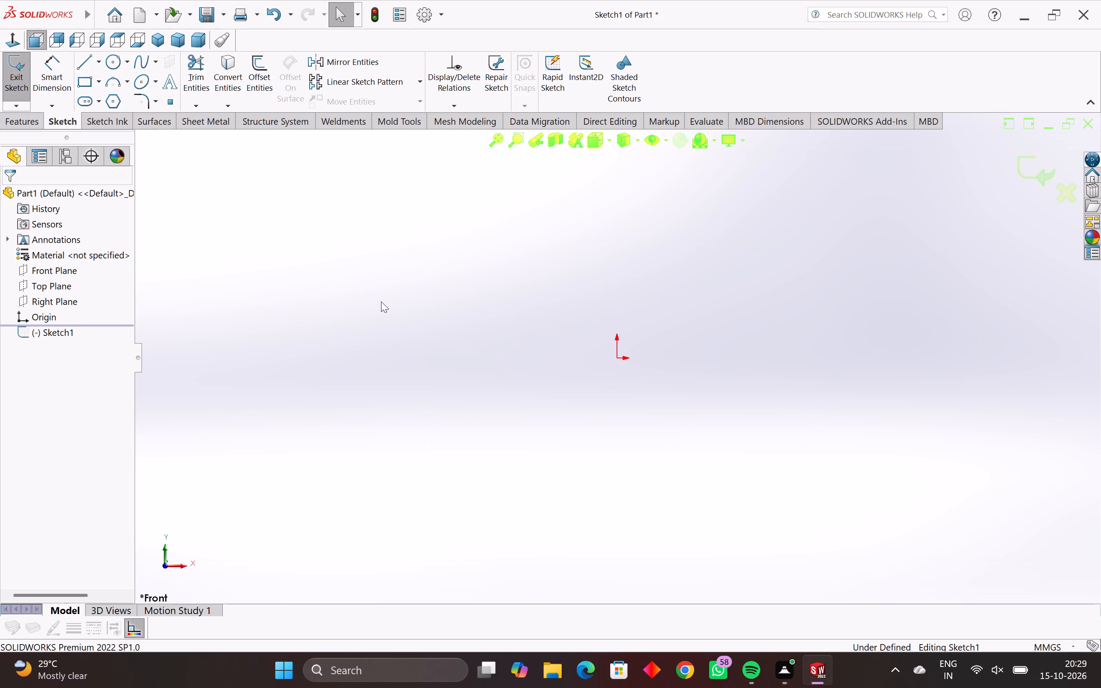
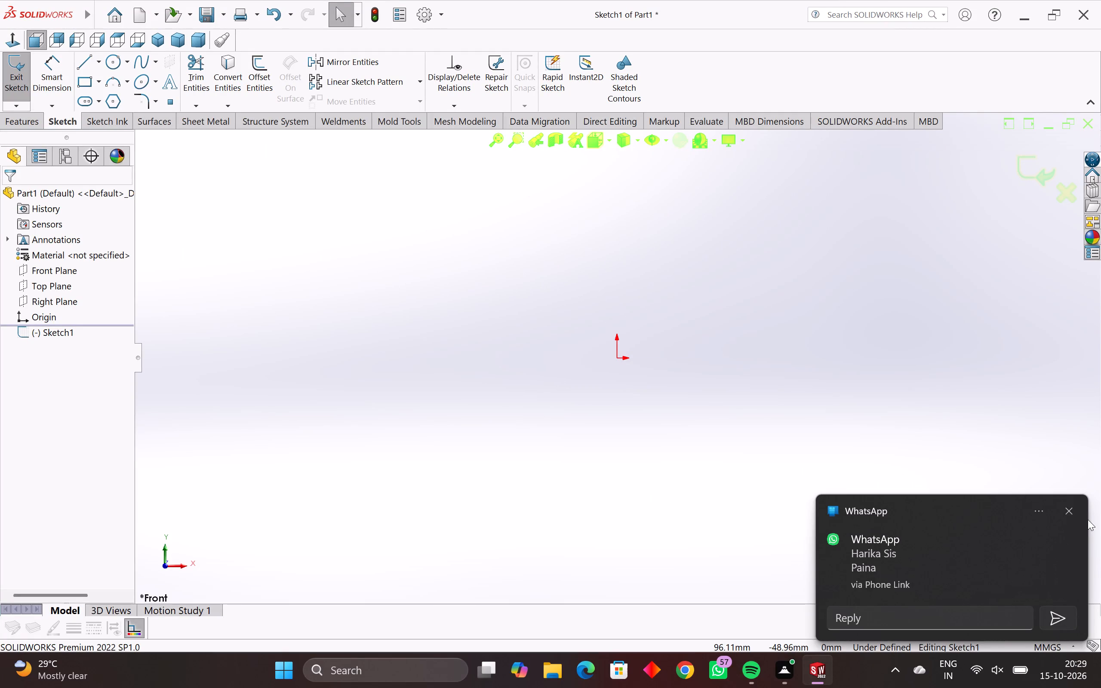
Sketch a vertical centerline passing through the origin, with its upper end about 62 mm above the origin.
left_click(1070, 510)
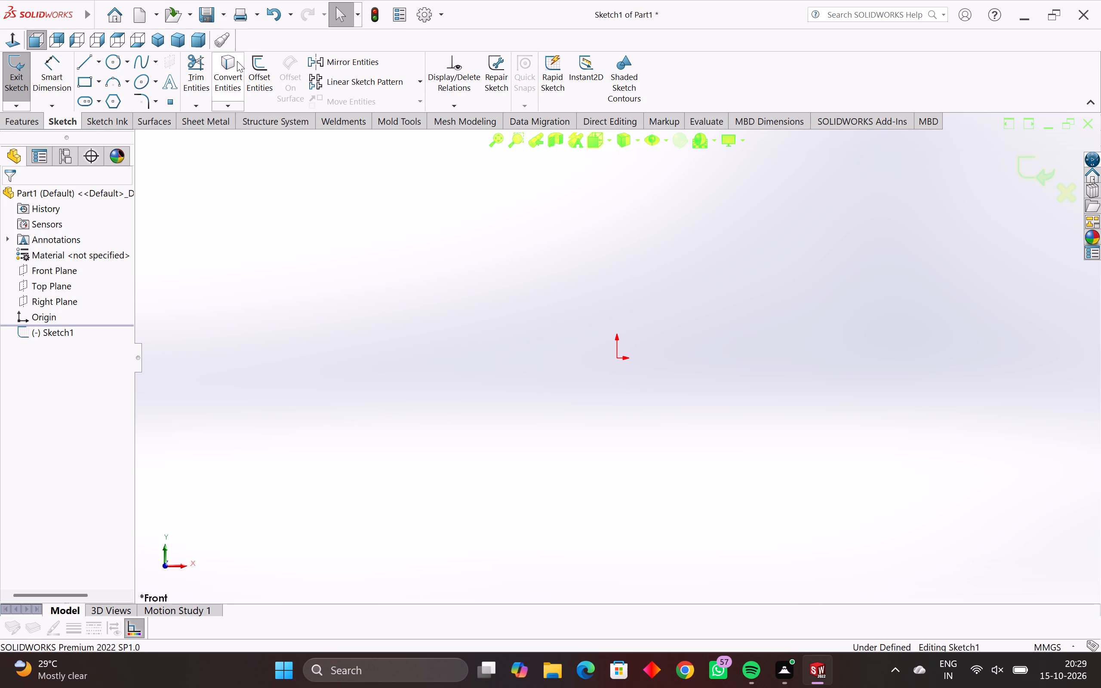
left_click(99, 64)
left_click(99, 98)
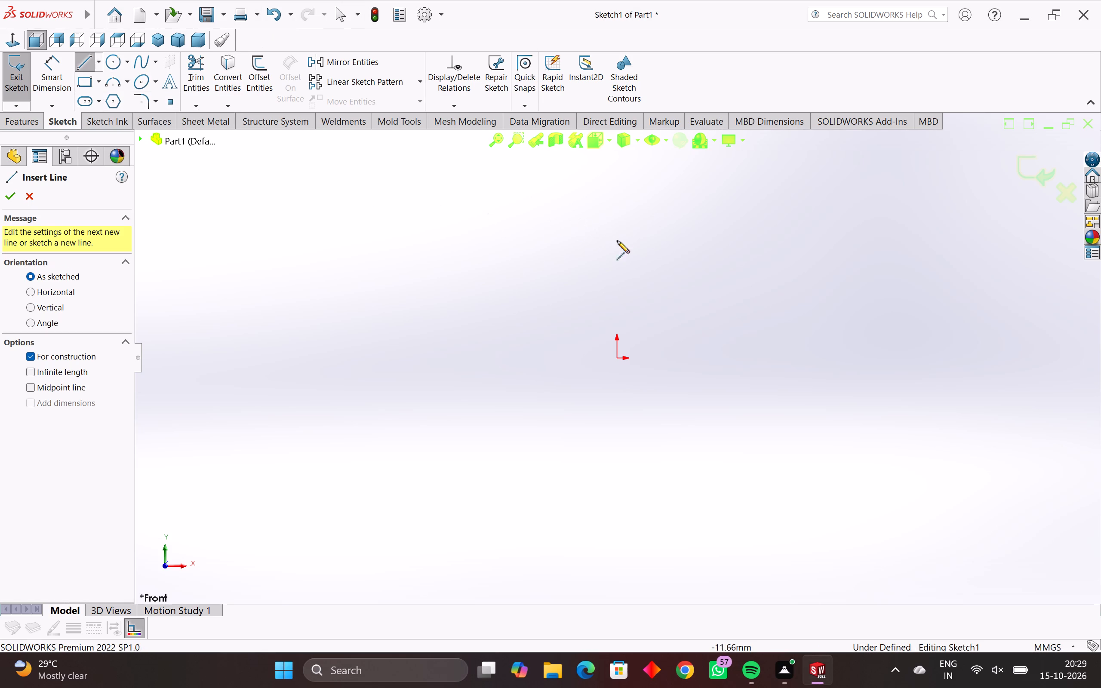
left_click_drag(614, 206, 619, 206)
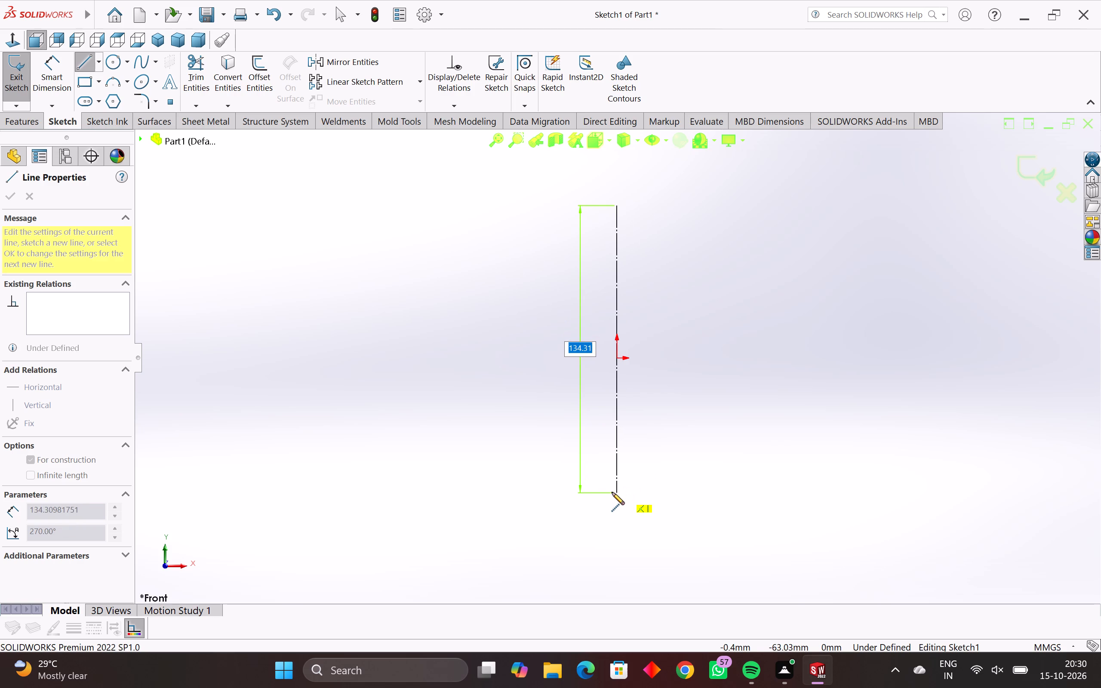
key("Escape")
key("space")
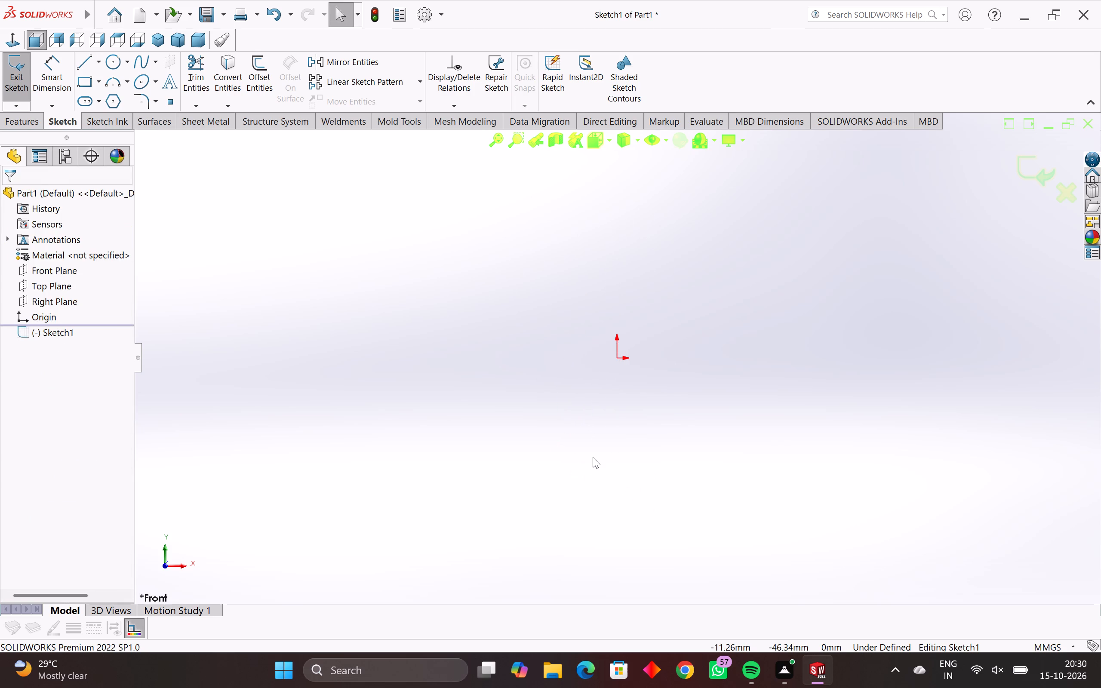
left_click(619, 226)
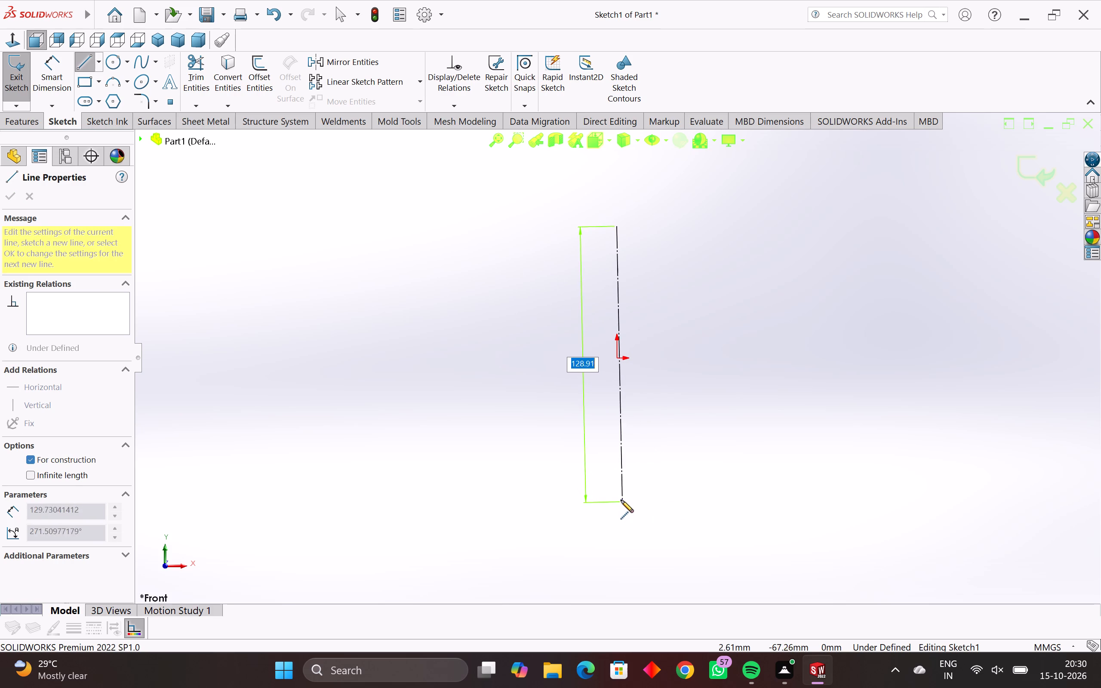
left_click(618, 491)
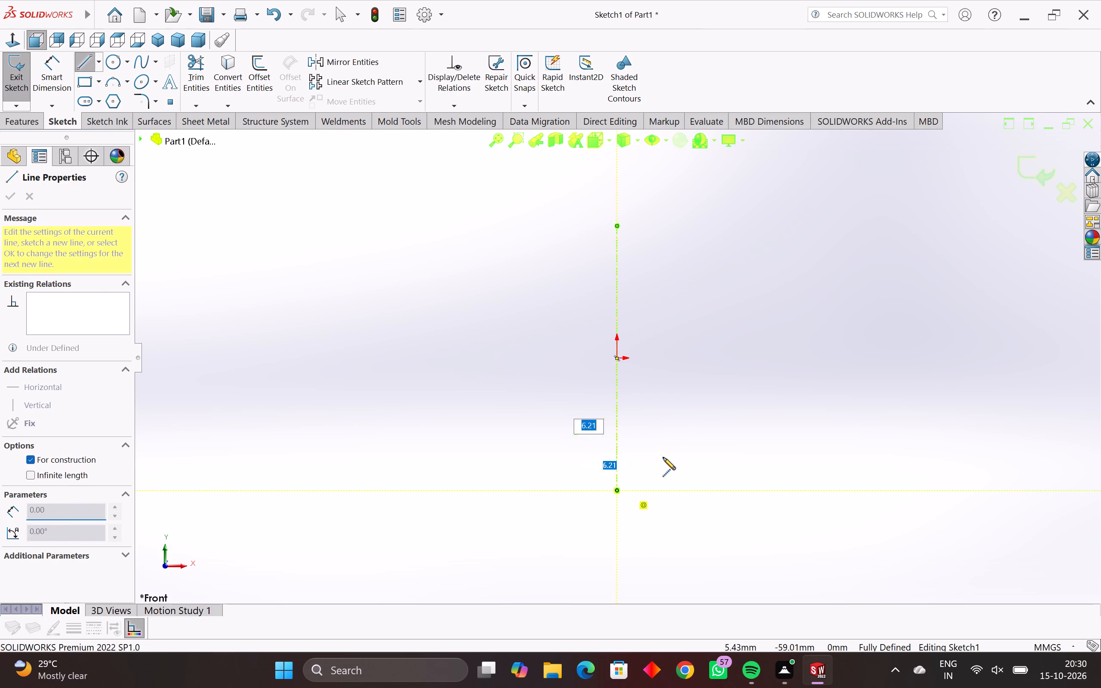
key("Escape")
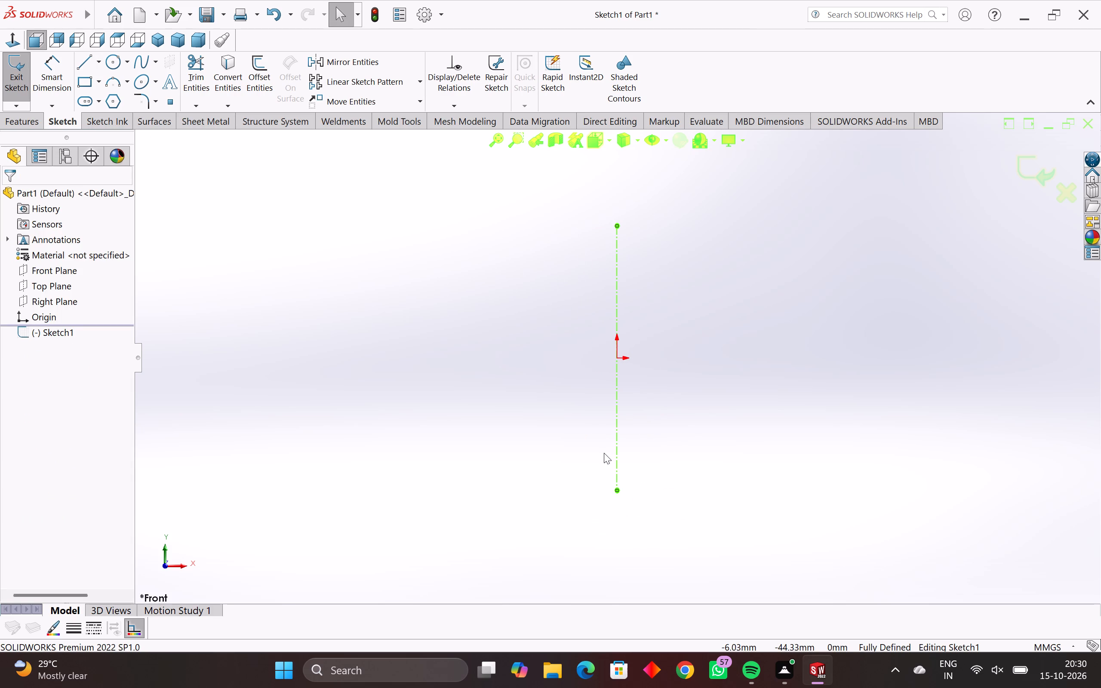
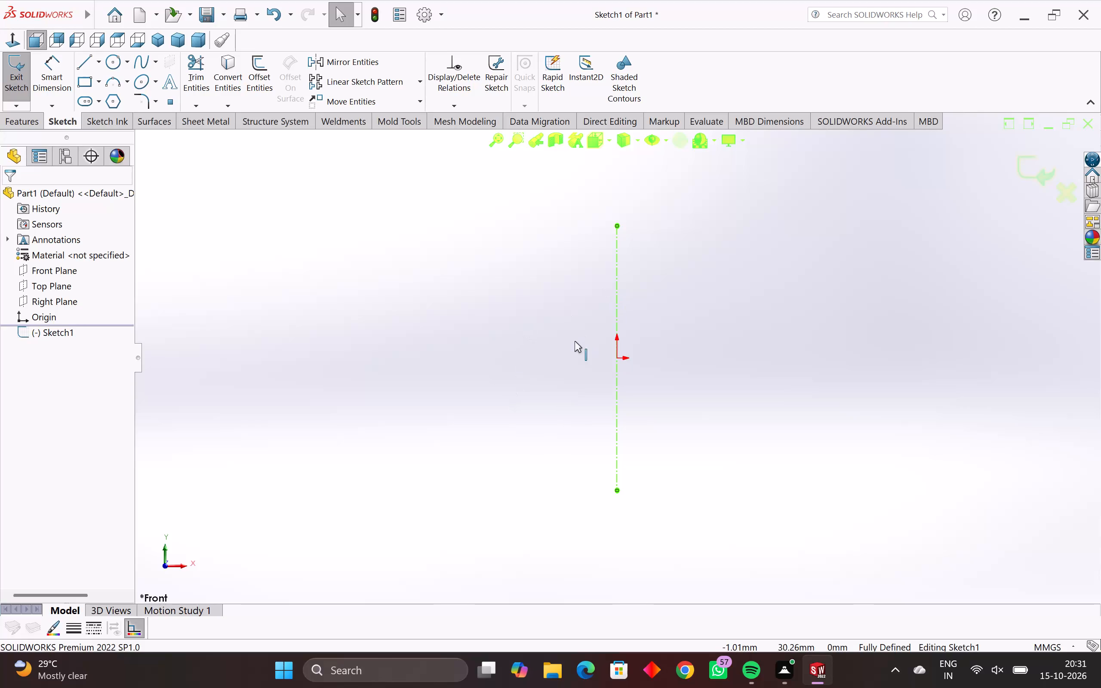
Remove the vertical centerline from the sketch.
key("Escape")
key("Escape")
left_click_drag(639, 275, 631, 284)
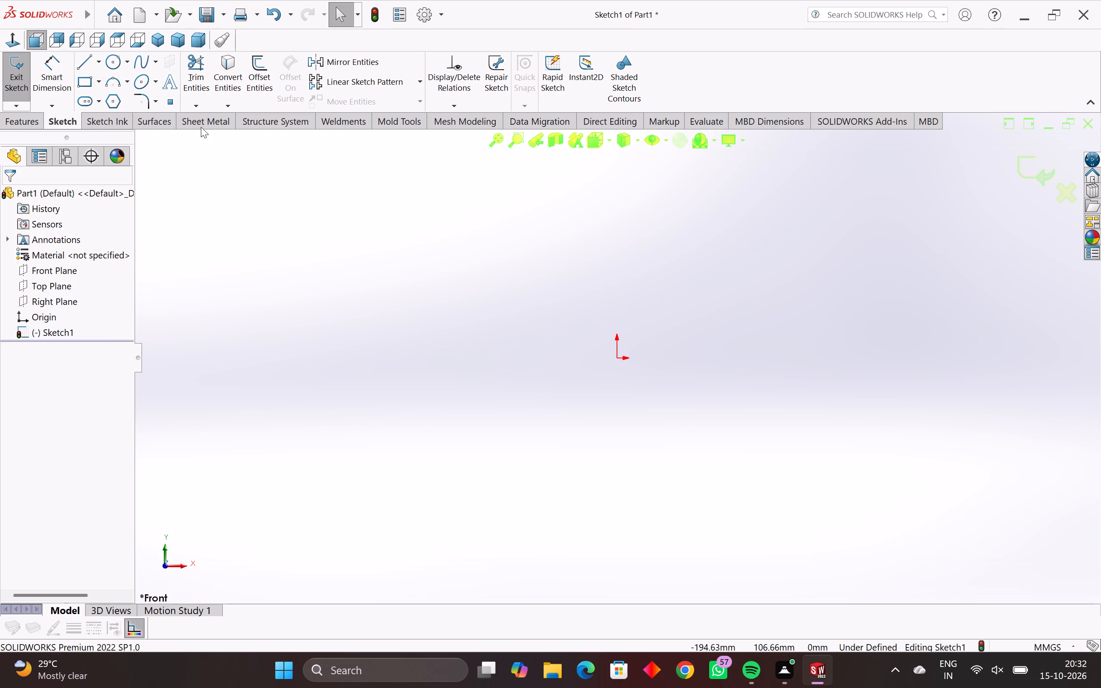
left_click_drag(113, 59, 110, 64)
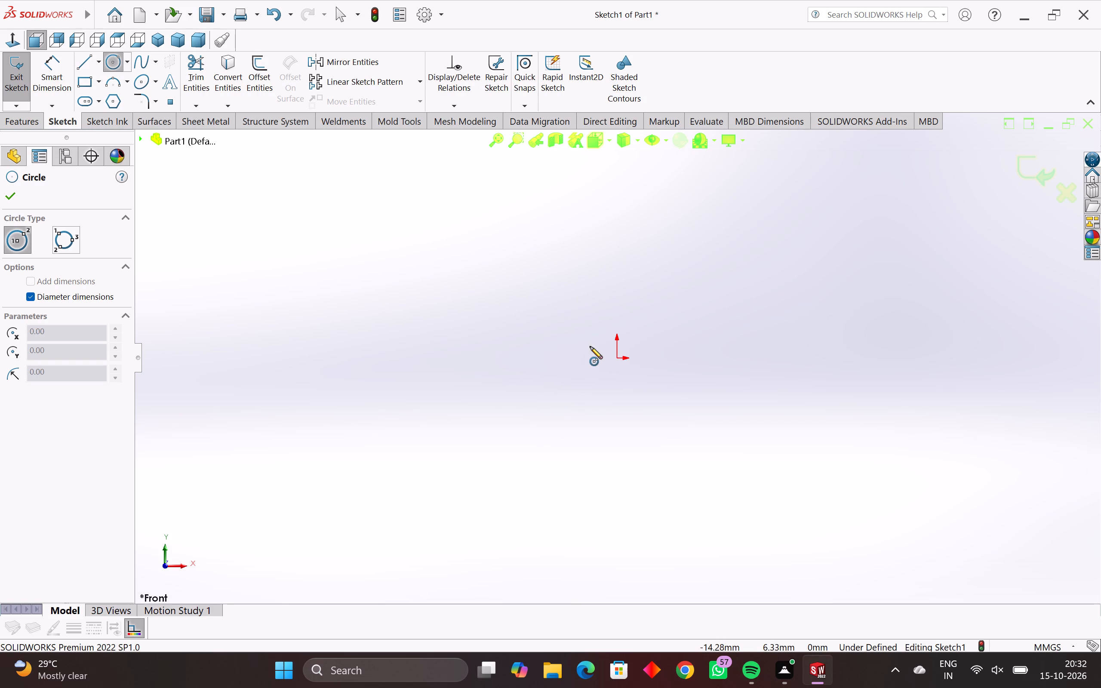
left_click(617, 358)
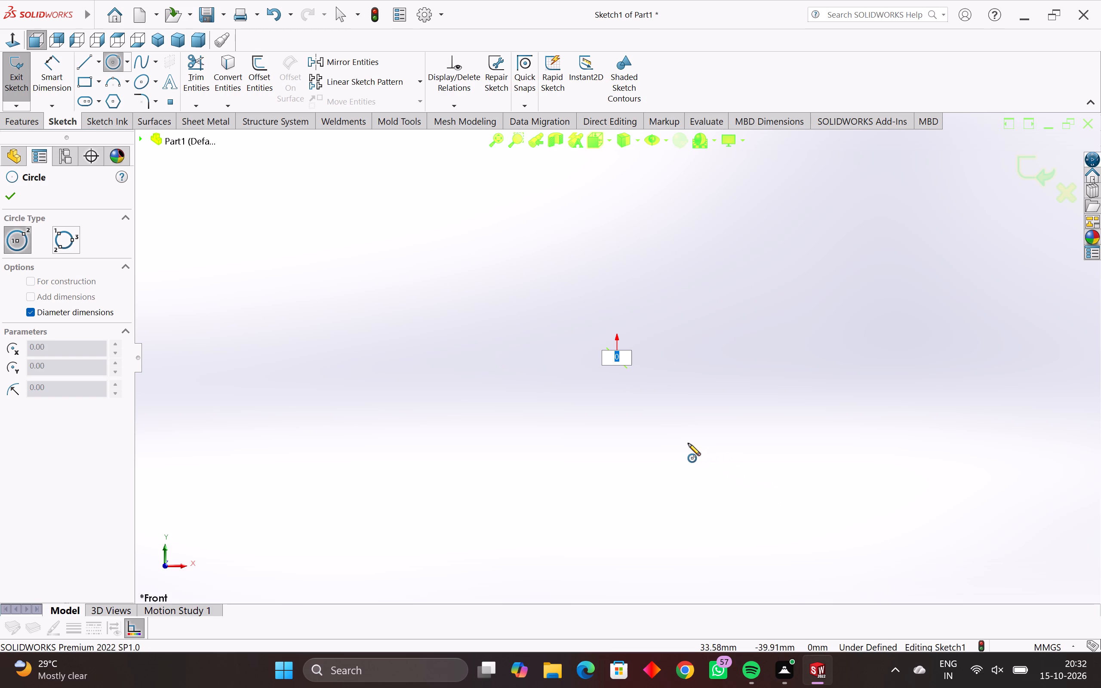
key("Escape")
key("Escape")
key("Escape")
Sketch a 38 mm diameter circle centred on the origin.
key("space")
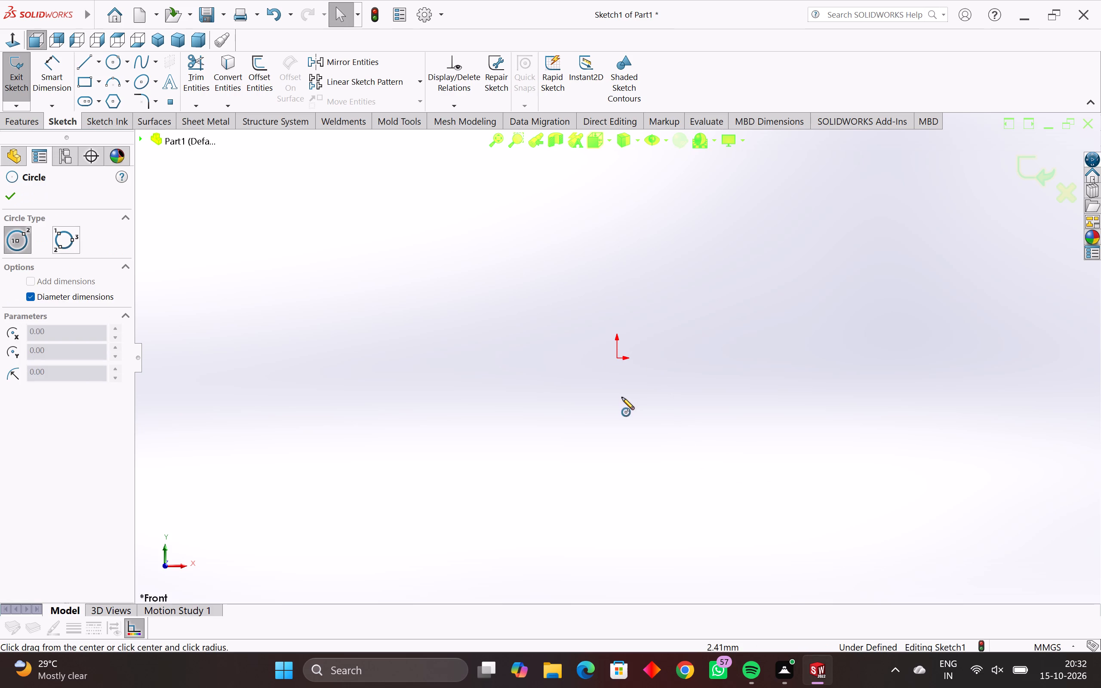
left_click(618, 357)
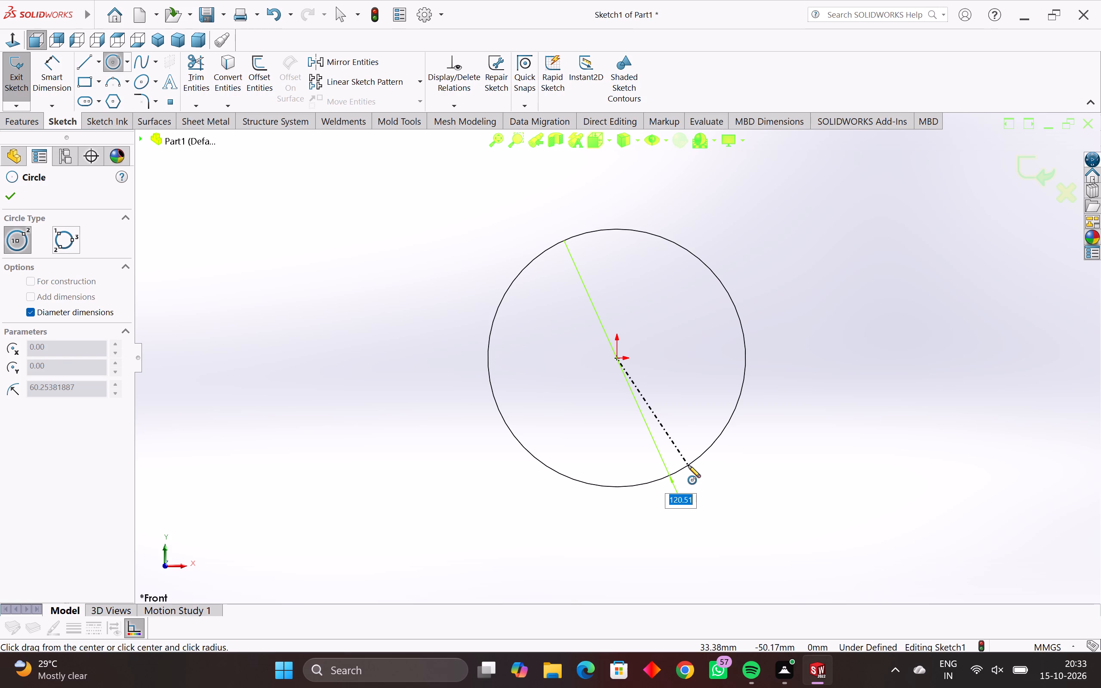
type("38")
key("Return")
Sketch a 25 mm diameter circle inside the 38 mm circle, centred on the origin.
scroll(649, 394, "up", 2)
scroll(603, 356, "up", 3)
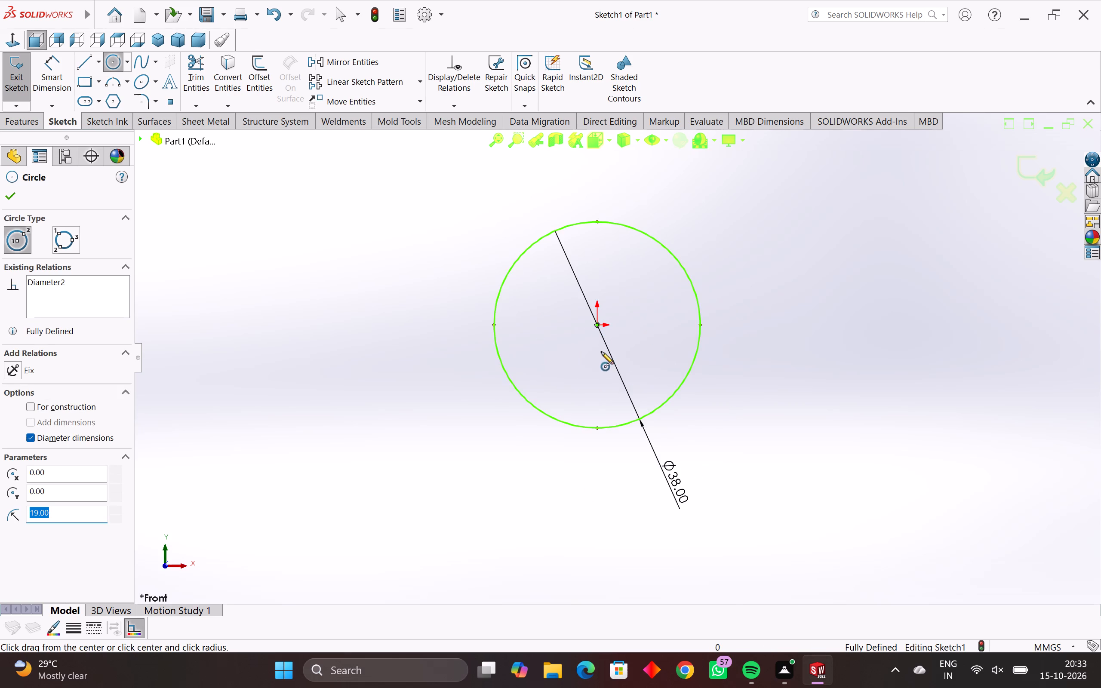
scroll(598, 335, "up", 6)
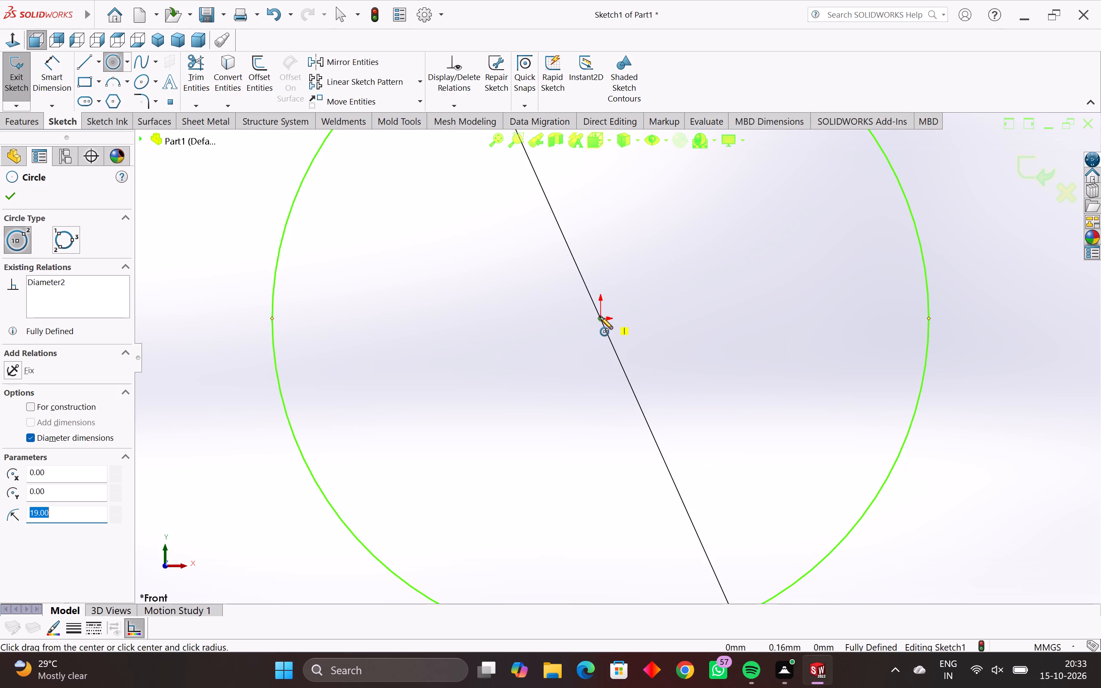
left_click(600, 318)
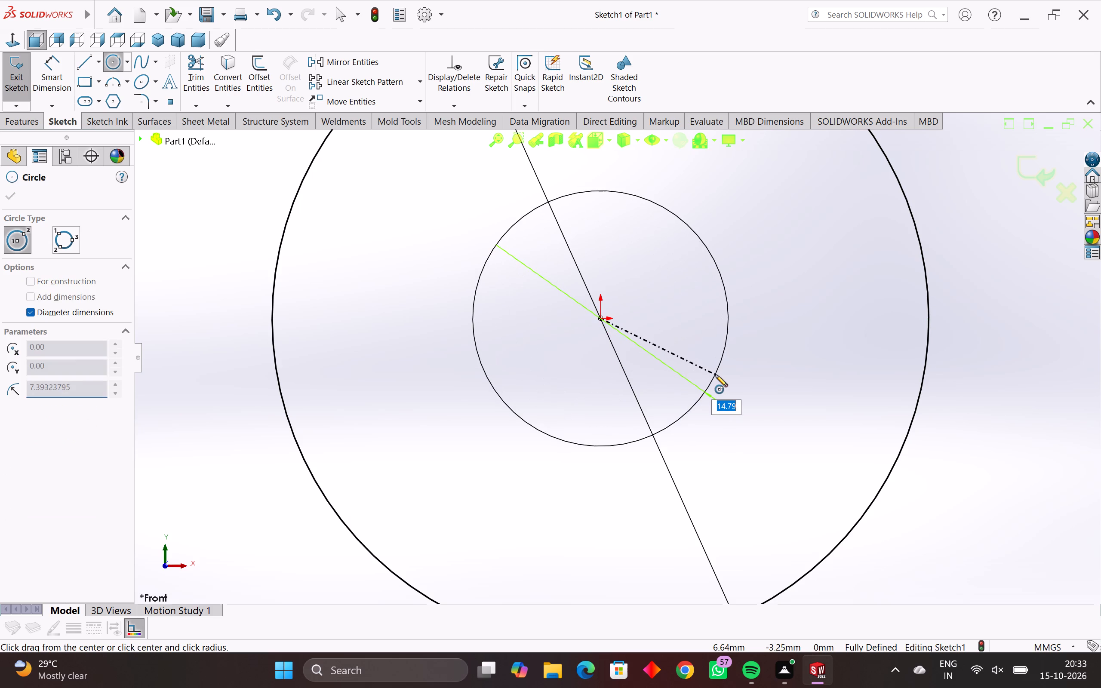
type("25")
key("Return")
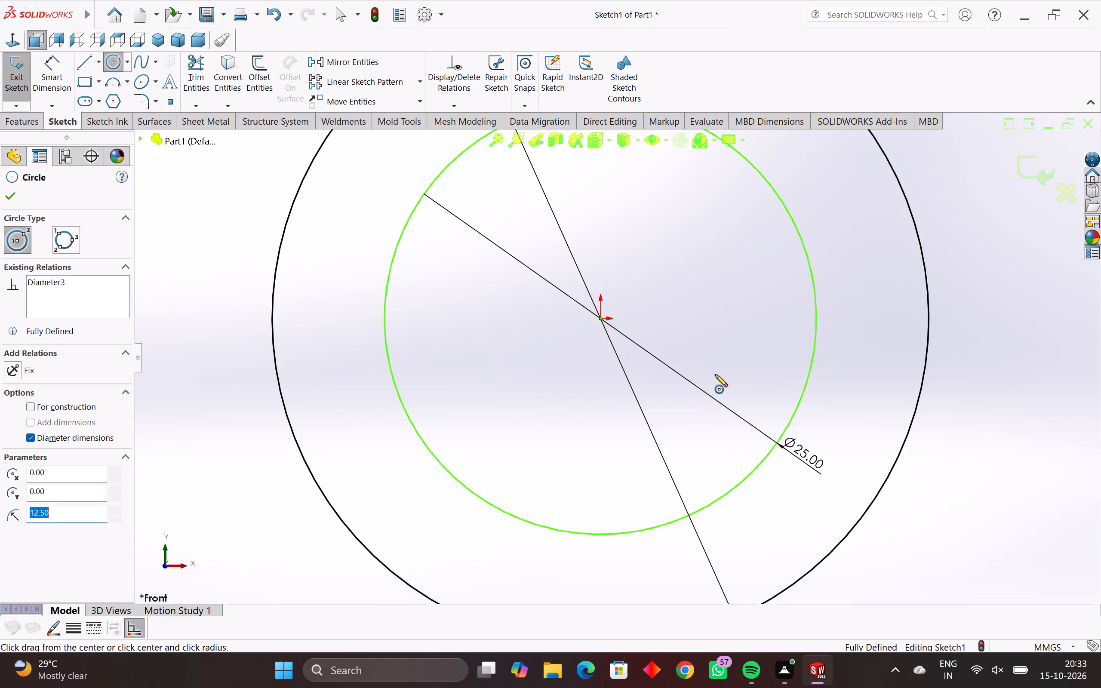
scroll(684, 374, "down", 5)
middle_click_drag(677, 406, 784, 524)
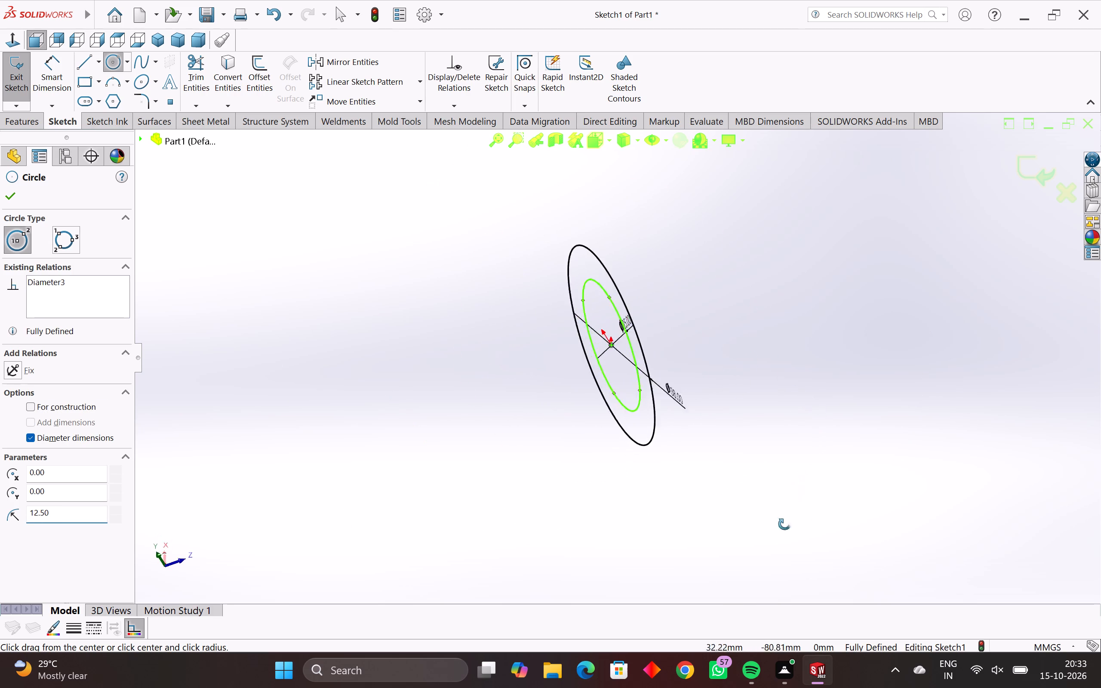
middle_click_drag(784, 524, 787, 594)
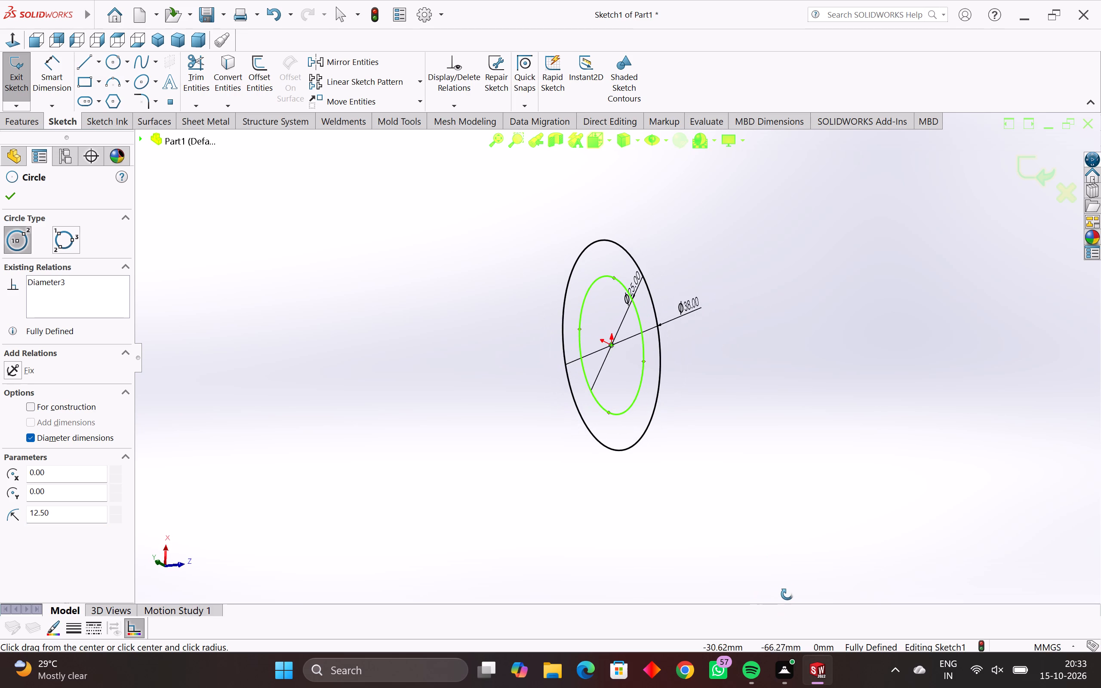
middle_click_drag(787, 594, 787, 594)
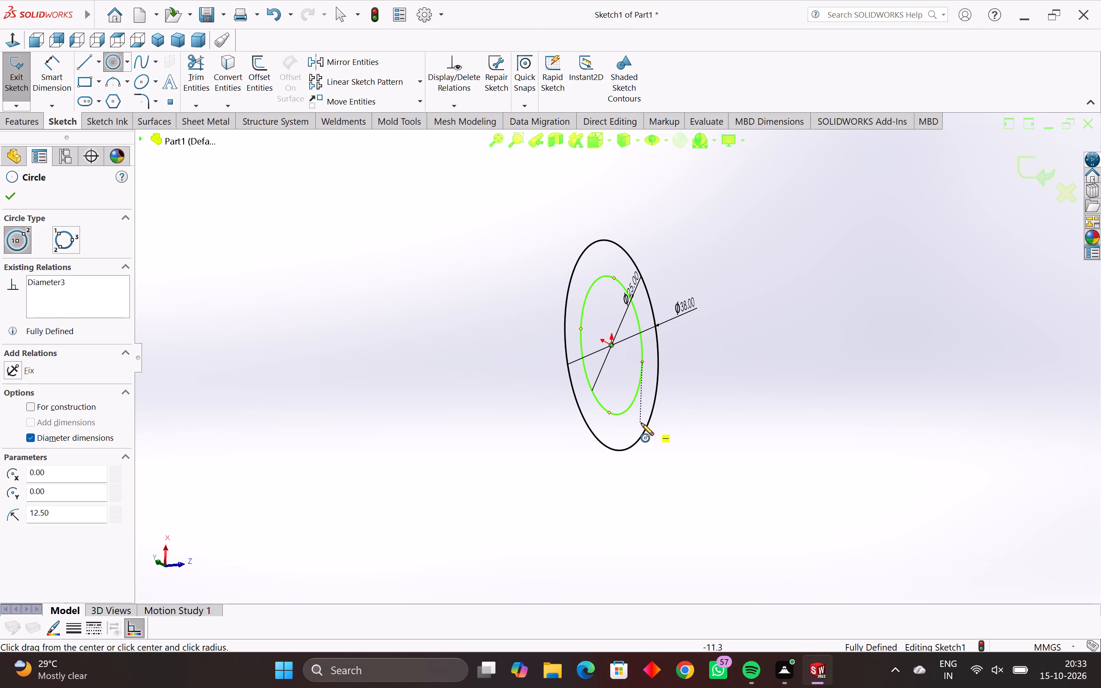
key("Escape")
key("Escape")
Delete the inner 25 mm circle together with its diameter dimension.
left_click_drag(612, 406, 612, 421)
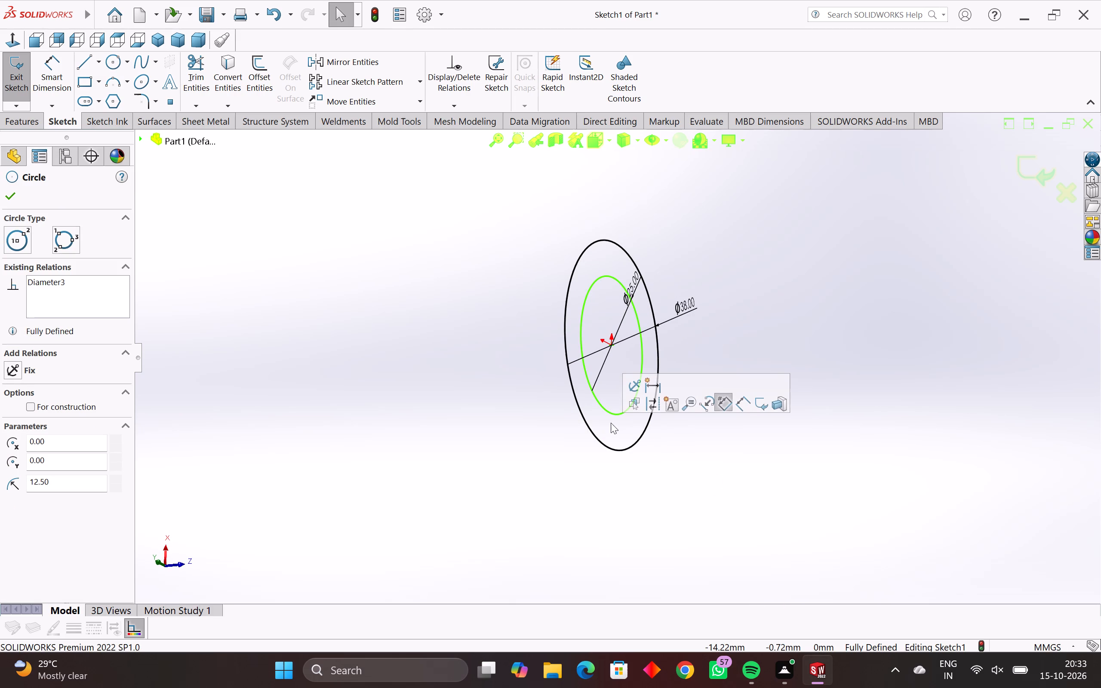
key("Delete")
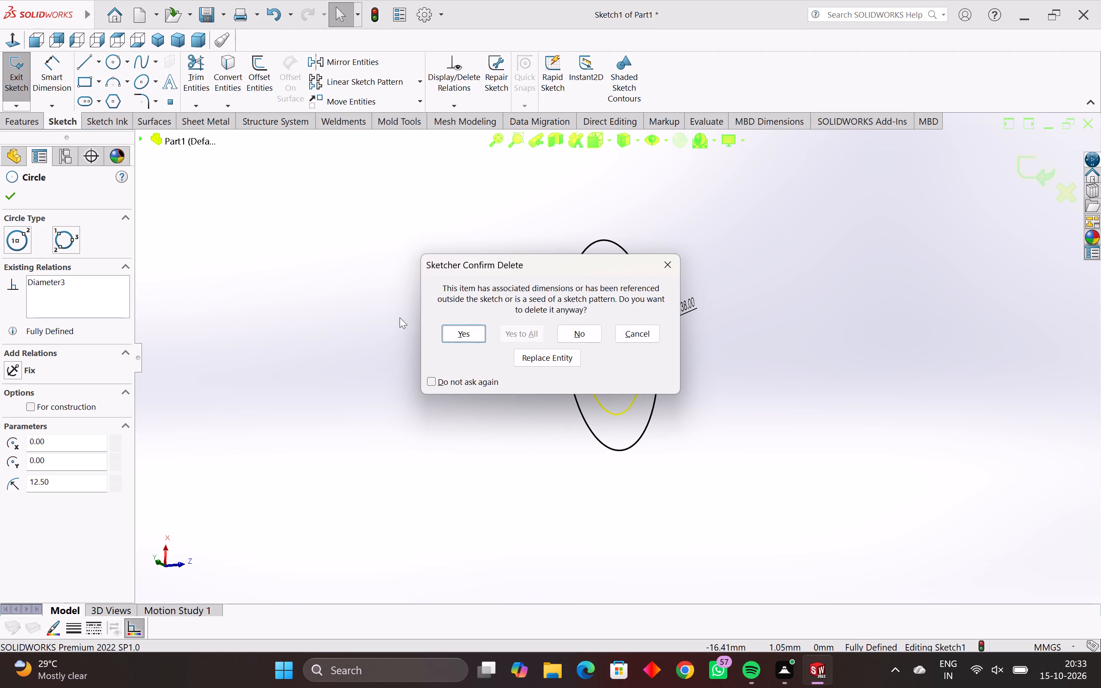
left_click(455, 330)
Extrude the 38 mm circle as a blind boss 12 mm deep.
middle_click_drag(570, 455, 641, 416)
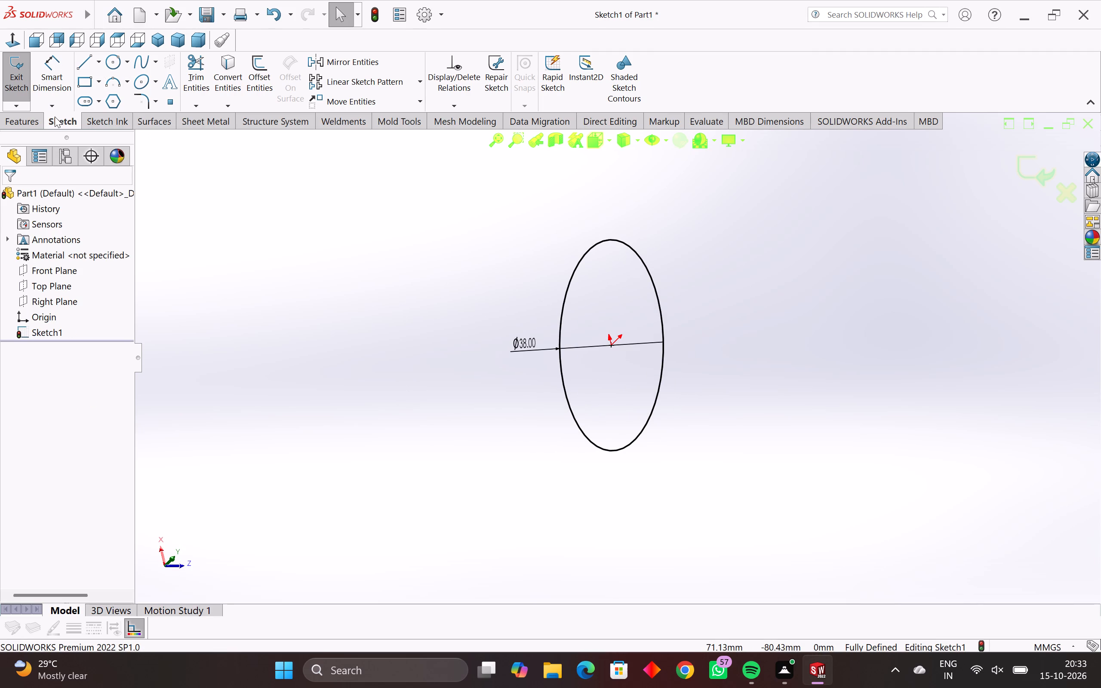
scroll(55, 117, "up", 1)
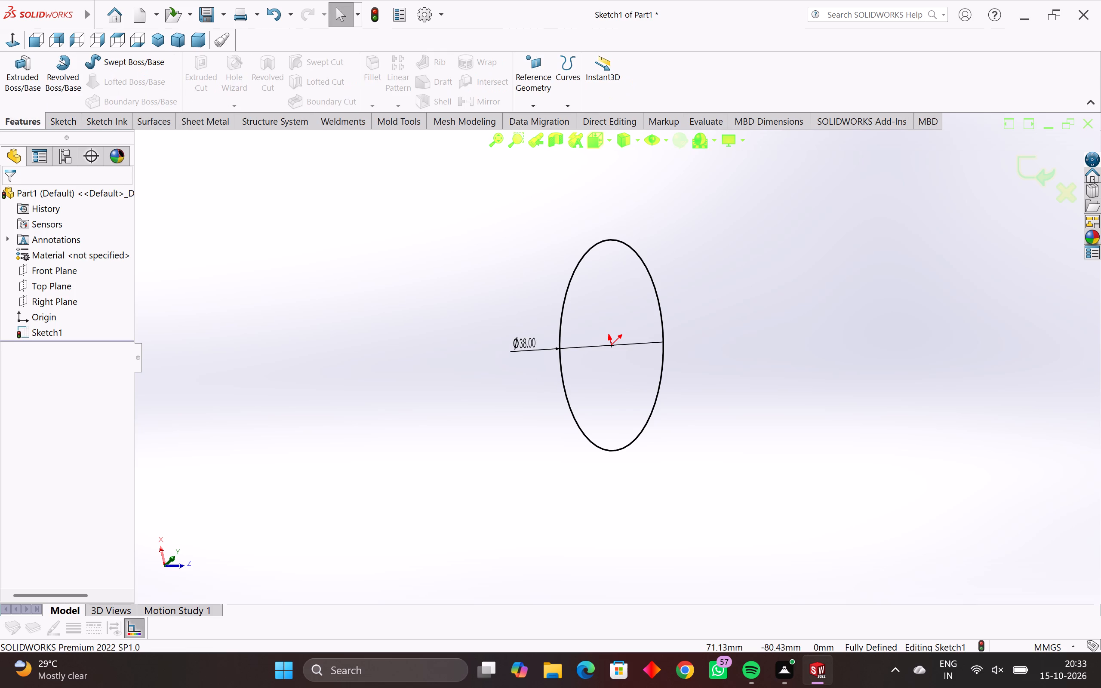
left_click(32, 72)
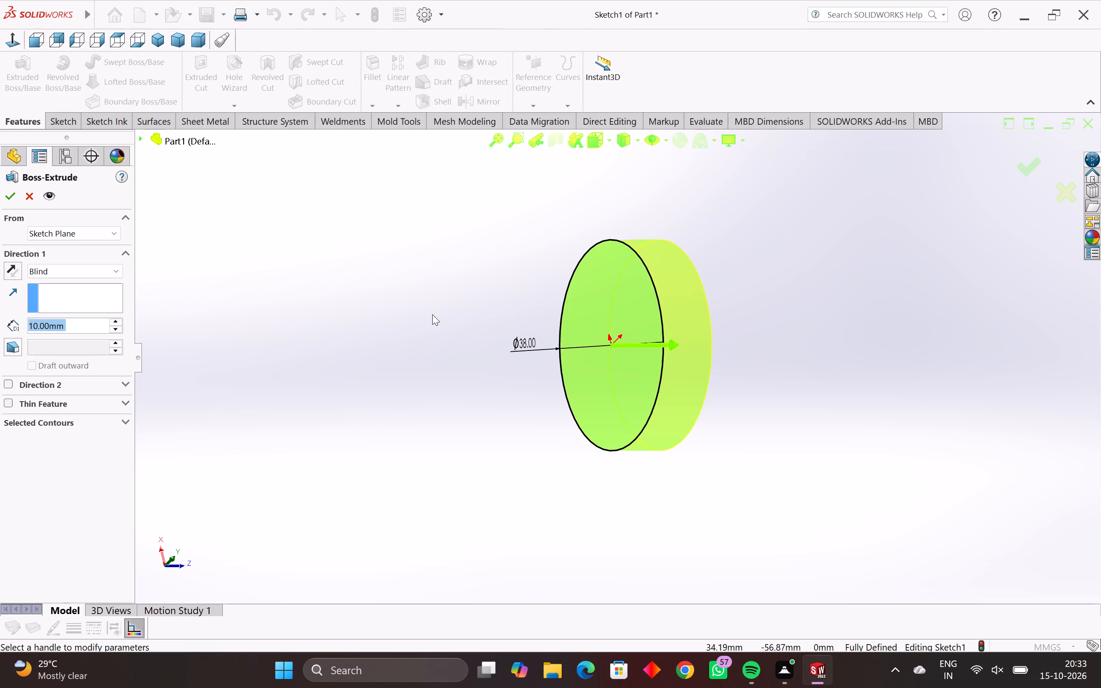
scroll(433, 314, "down", 1)
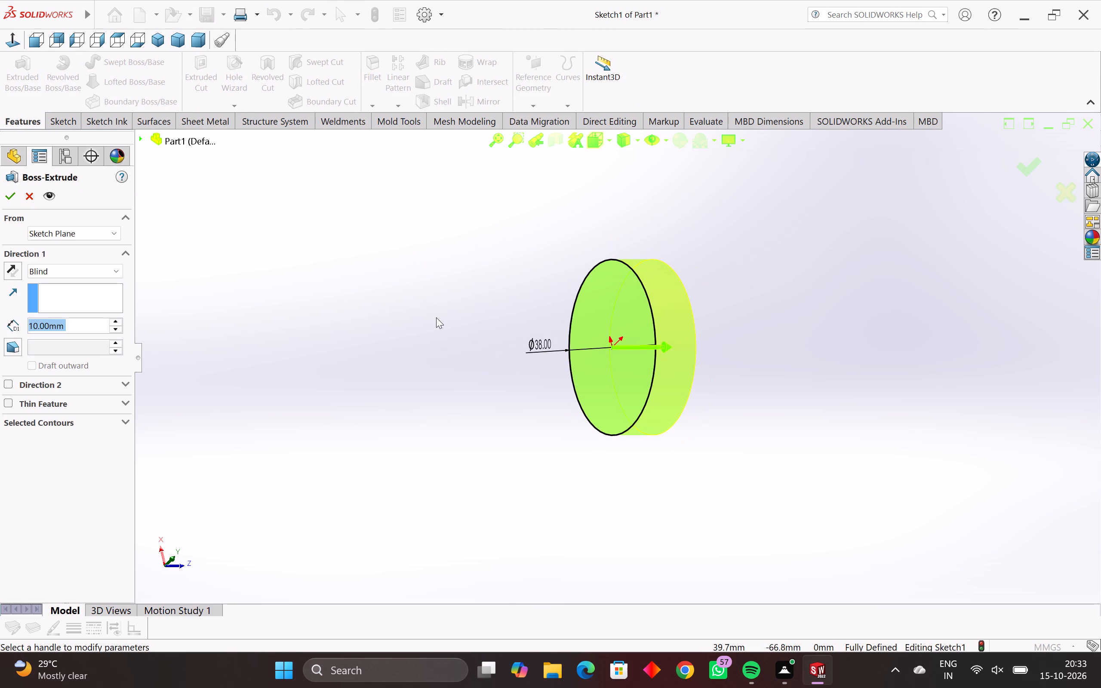
type("12")
key("Return")
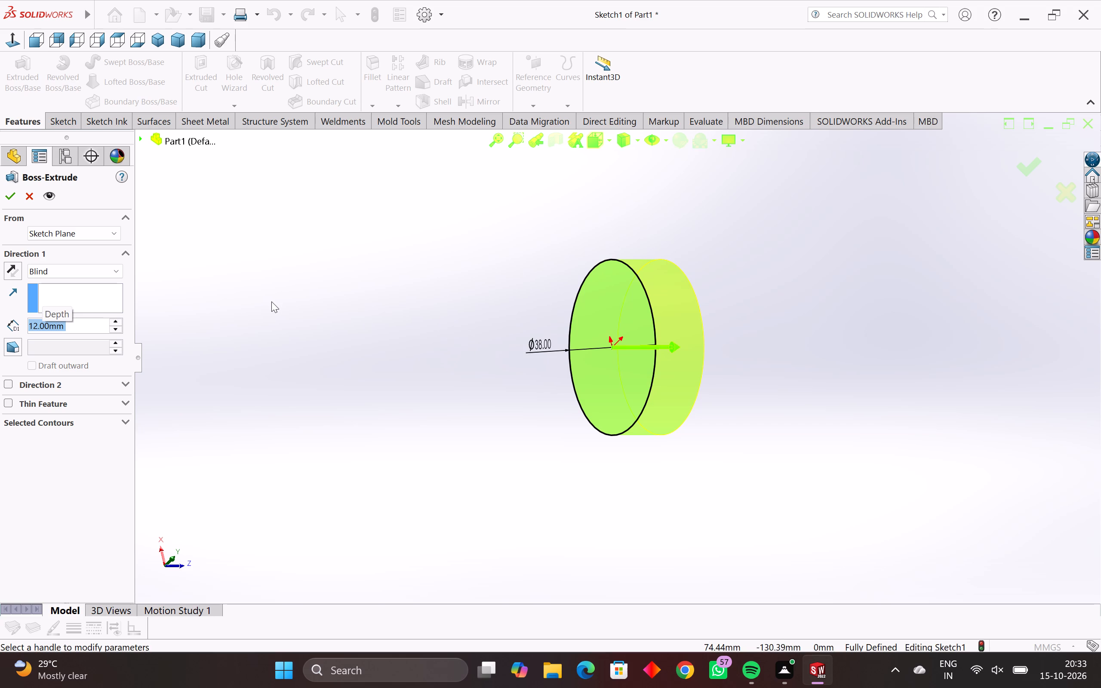
key("Return")
Start a sketch on the disc's back face and draw a 25 mm diameter circle centred on the origin.
middle_click_drag(540, 293, 677, 414)
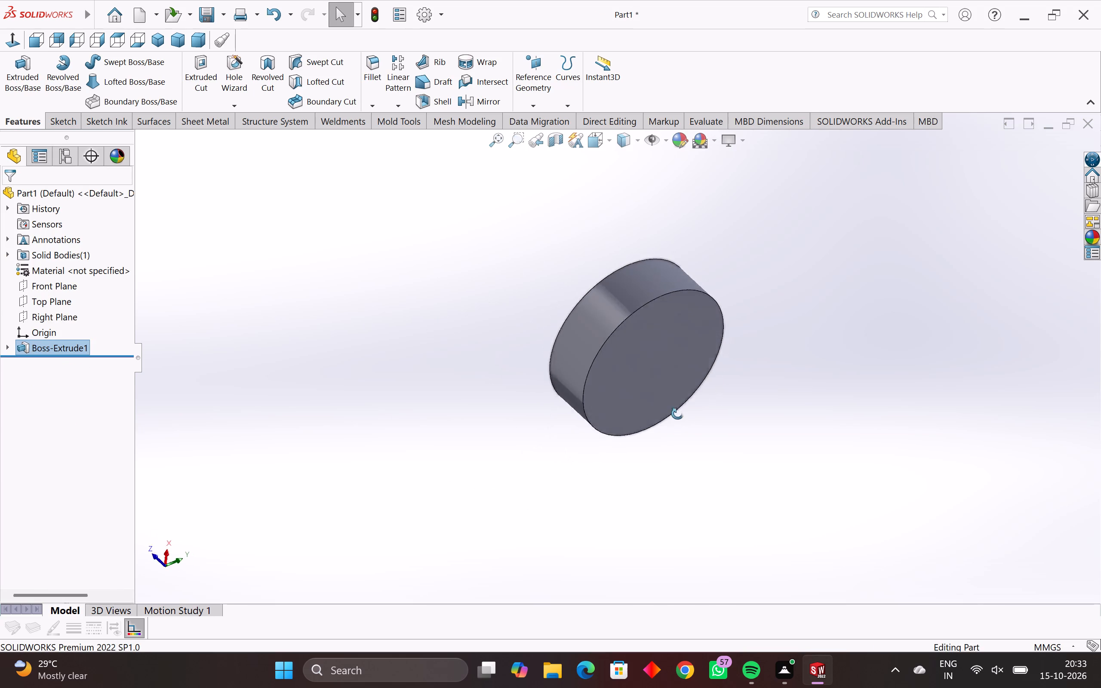
middle_click_drag(677, 414, 547, 362)
left_click(615, 345)
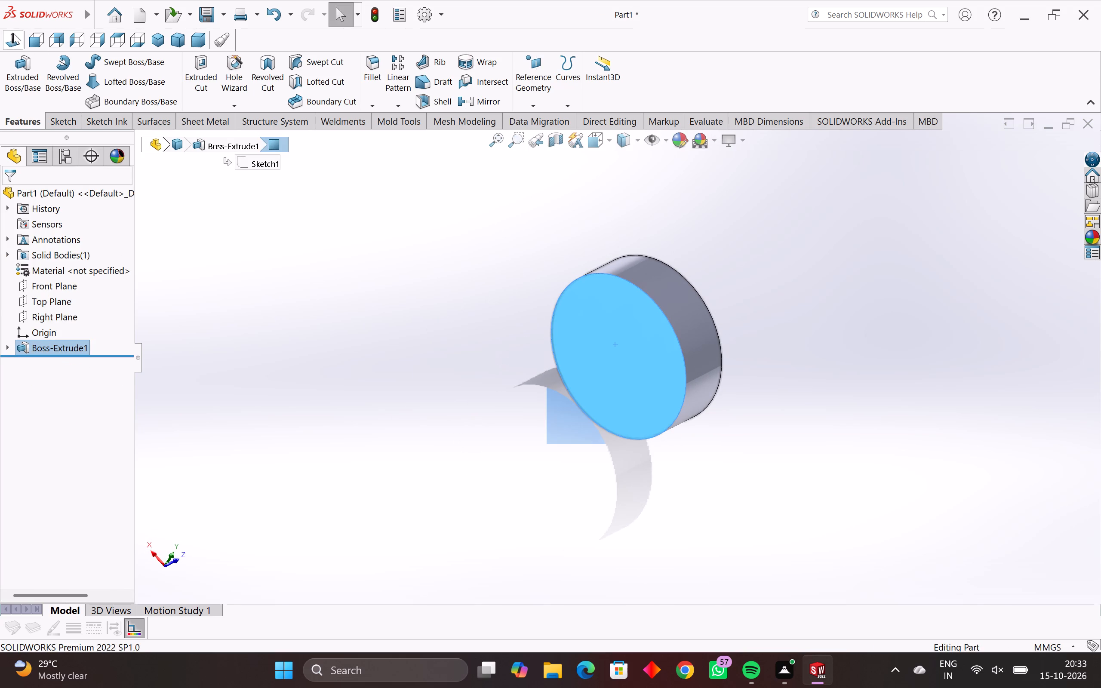
left_click(56, 116)
left_click(10, 73)
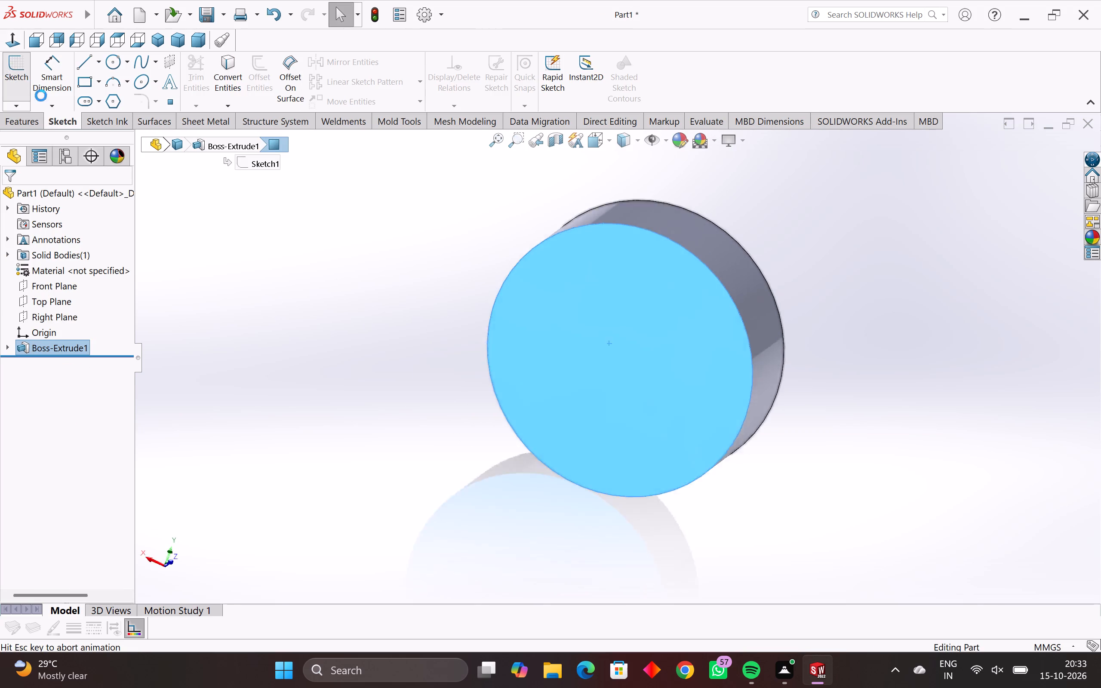
scroll(420, 352, "down", 3)
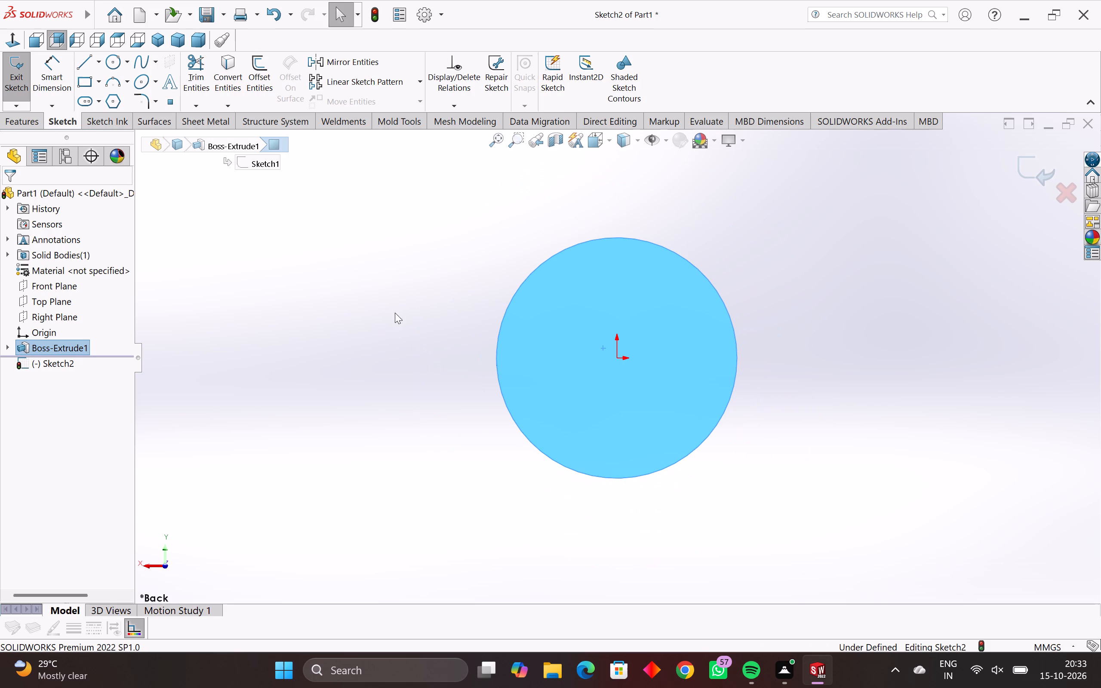
left_click(114, 64)
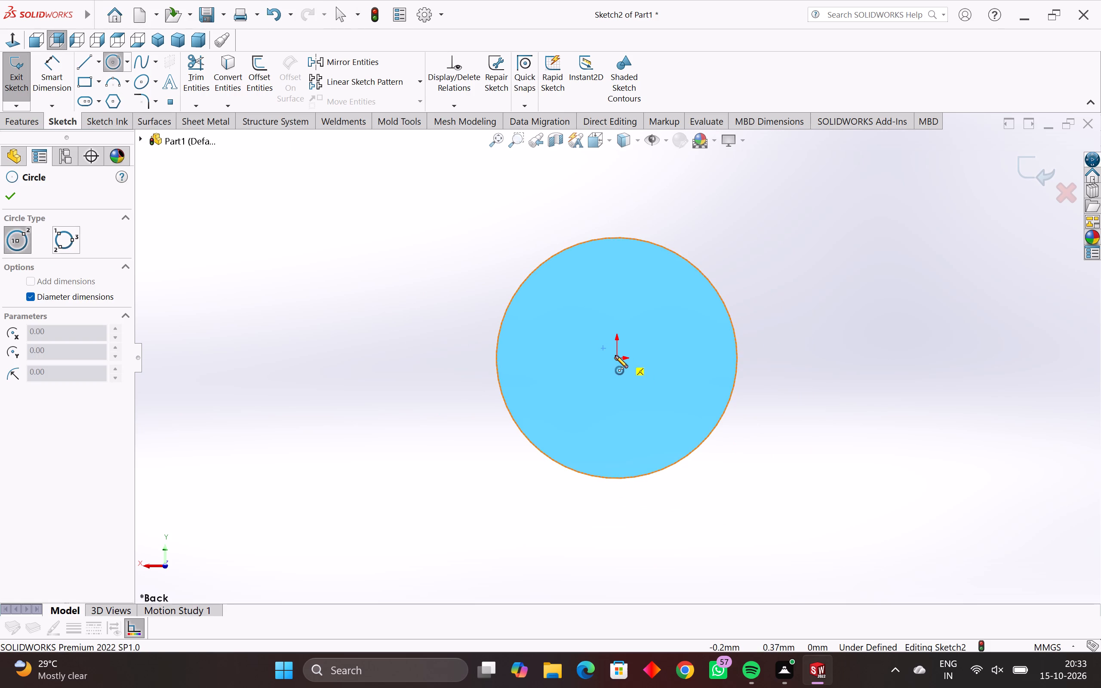
left_click(617, 359)
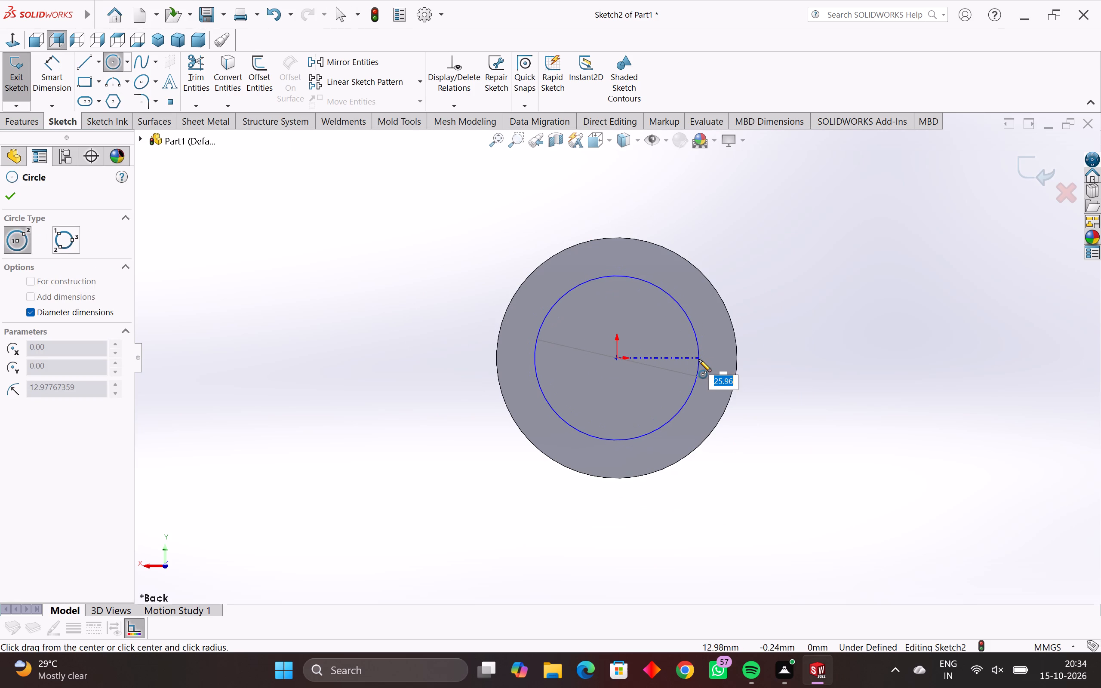
type("25")
key("Return")
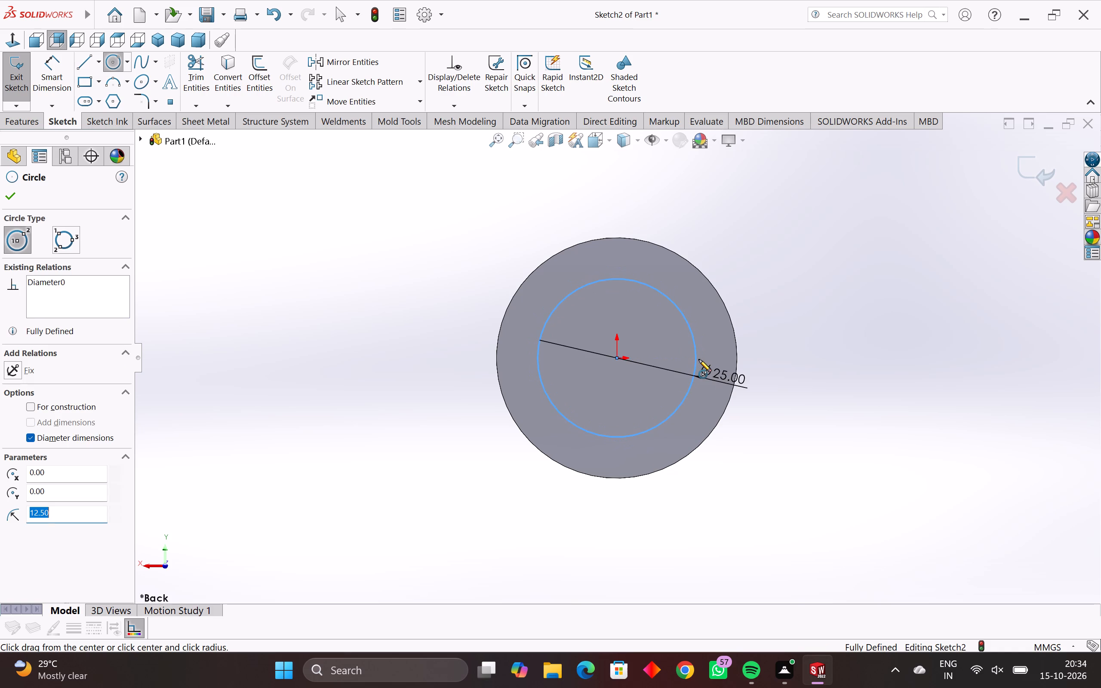
middle_click_drag(737, 433, 699, 456)
key("Escape")
key("Escape")
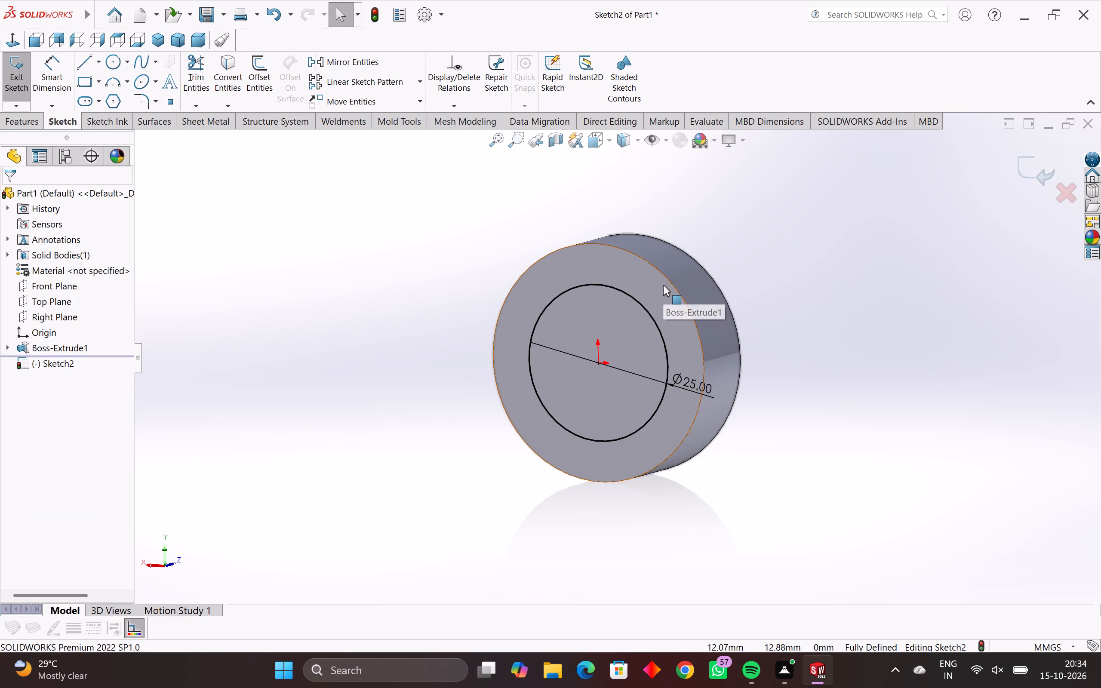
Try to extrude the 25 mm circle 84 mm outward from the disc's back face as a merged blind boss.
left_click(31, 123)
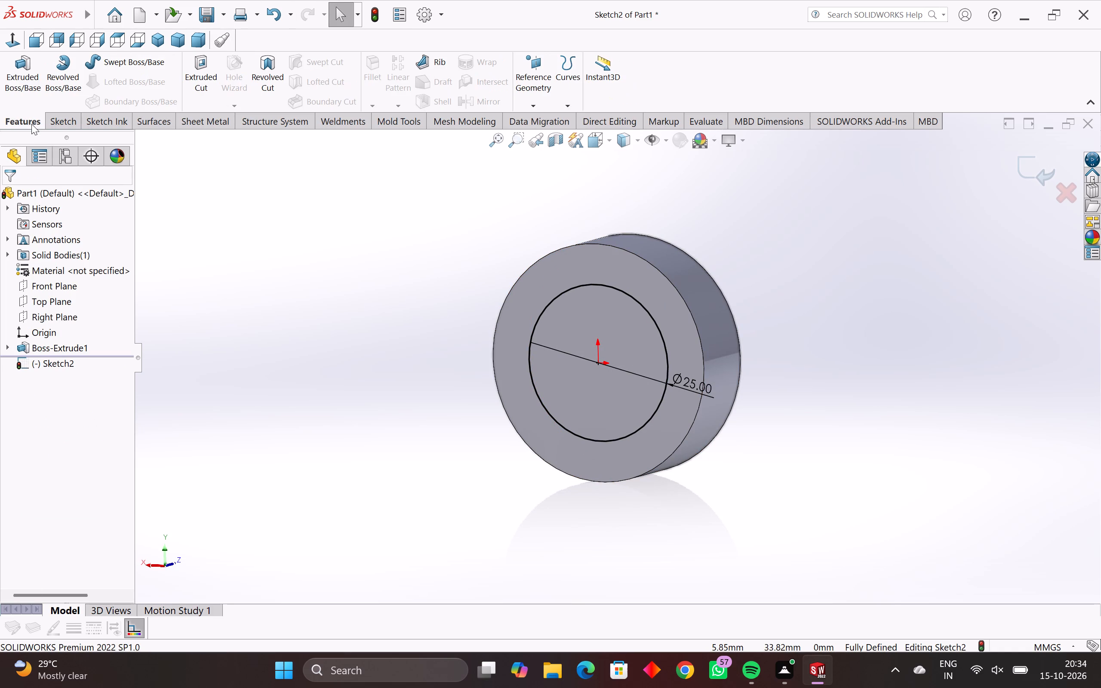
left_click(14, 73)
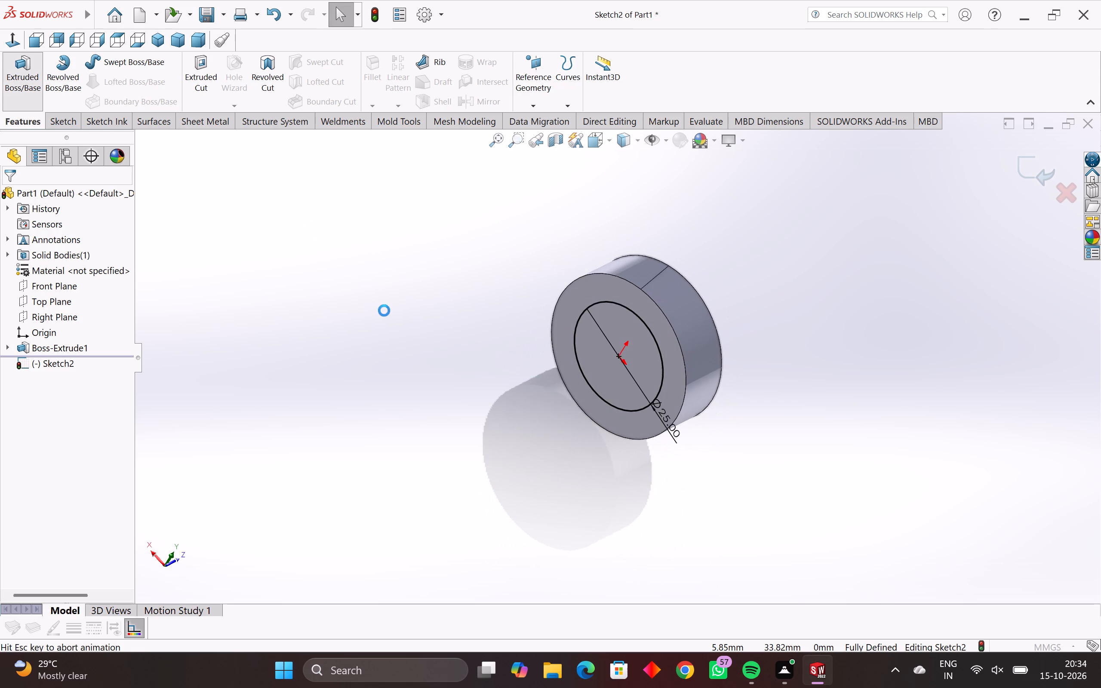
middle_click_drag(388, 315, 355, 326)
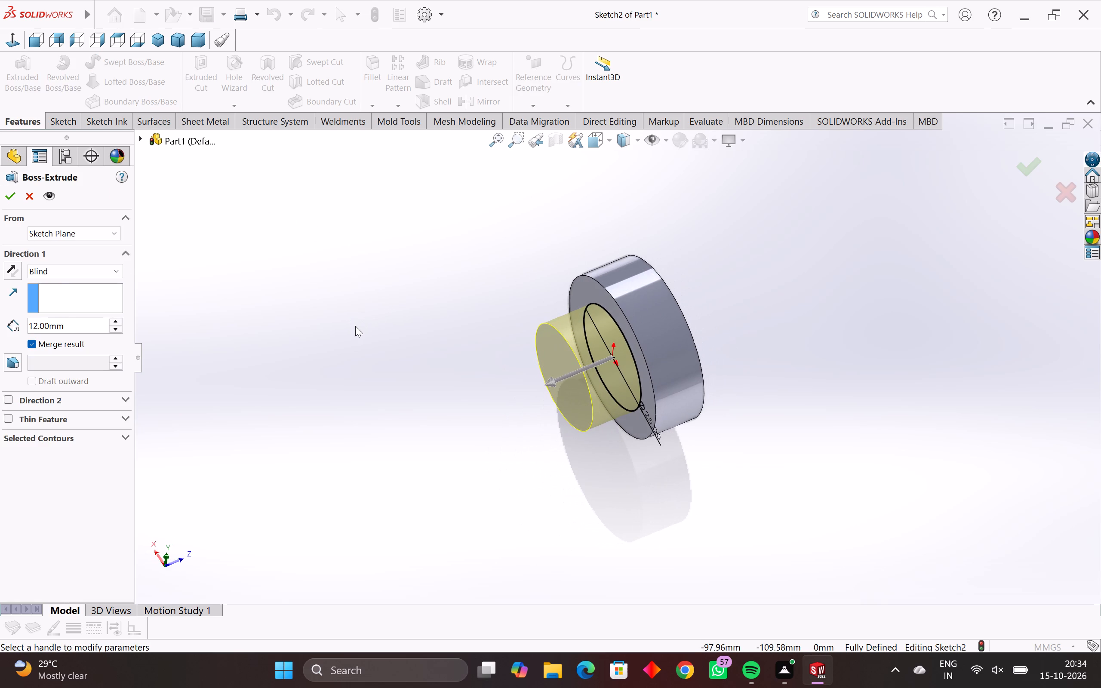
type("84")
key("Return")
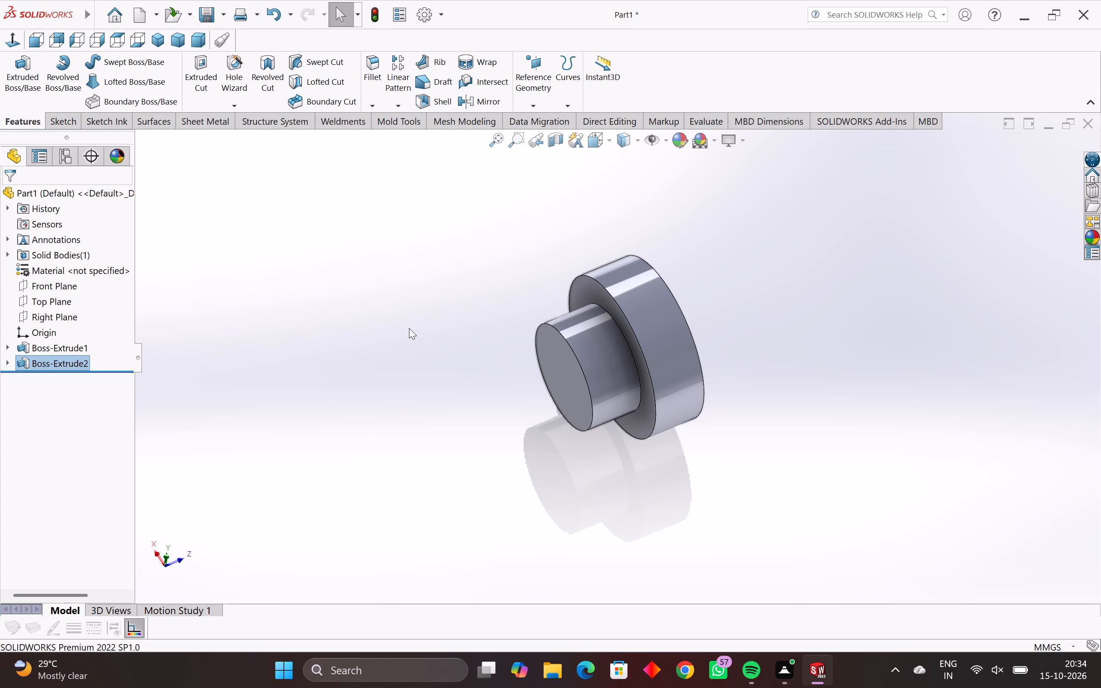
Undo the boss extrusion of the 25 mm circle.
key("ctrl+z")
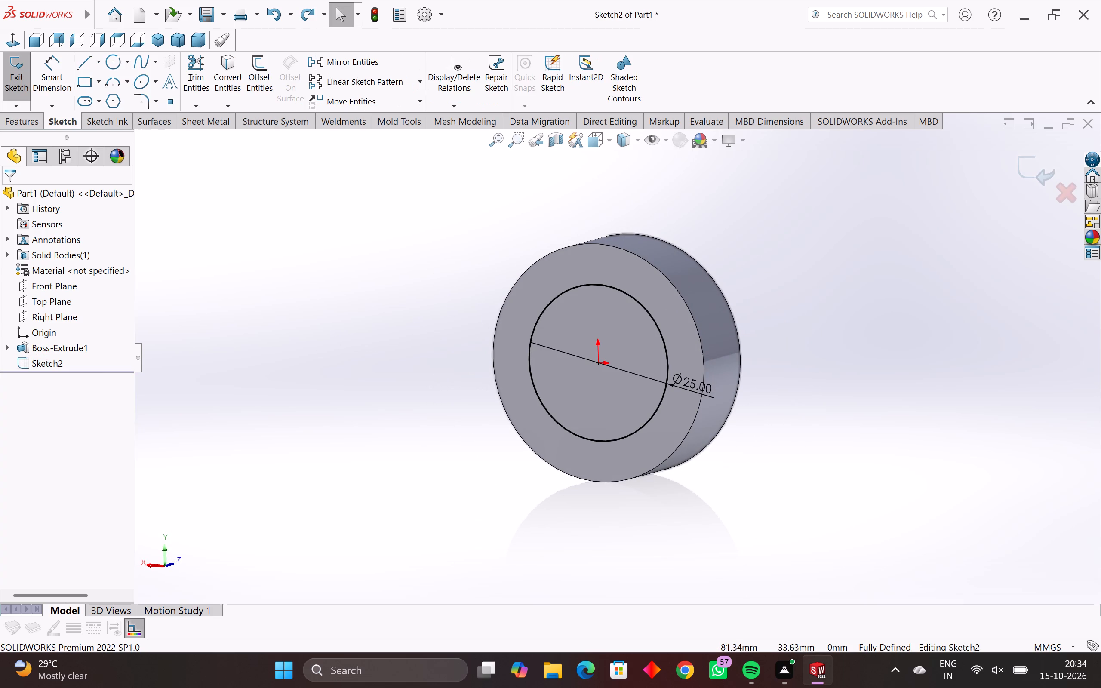
Extrude the 25 mm circle 84 mm outward from the disc's back face as a merged blind boss.
left_click(23, 125)
left_click(28, 77)
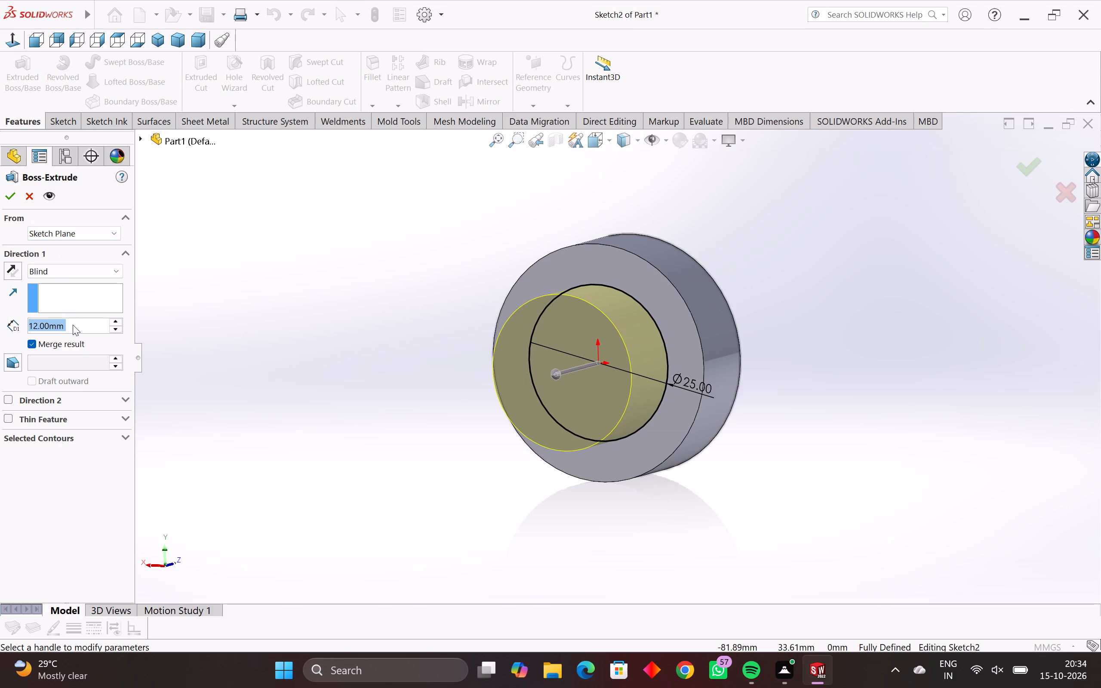
key("8")
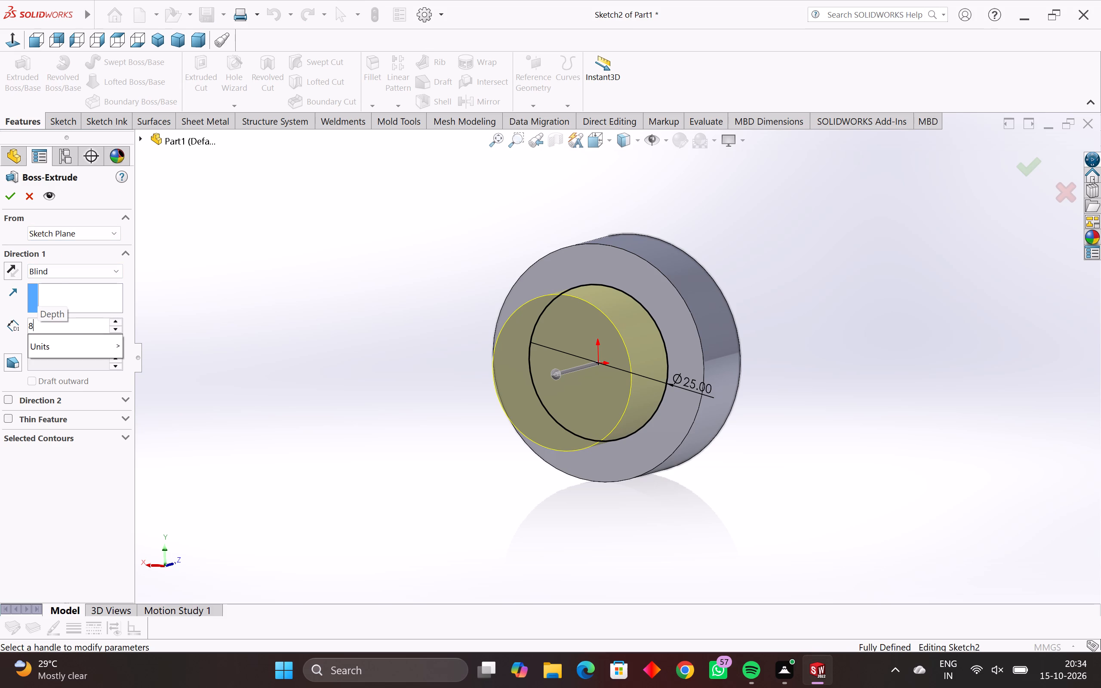
key("4")
key("Return")
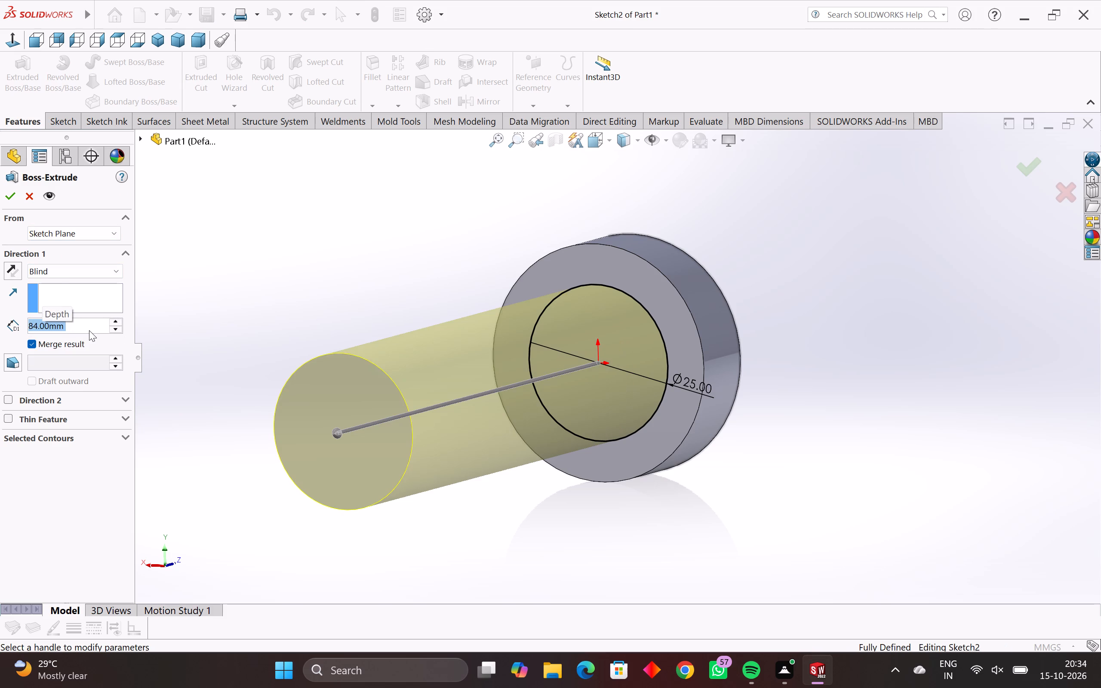
key("Return")
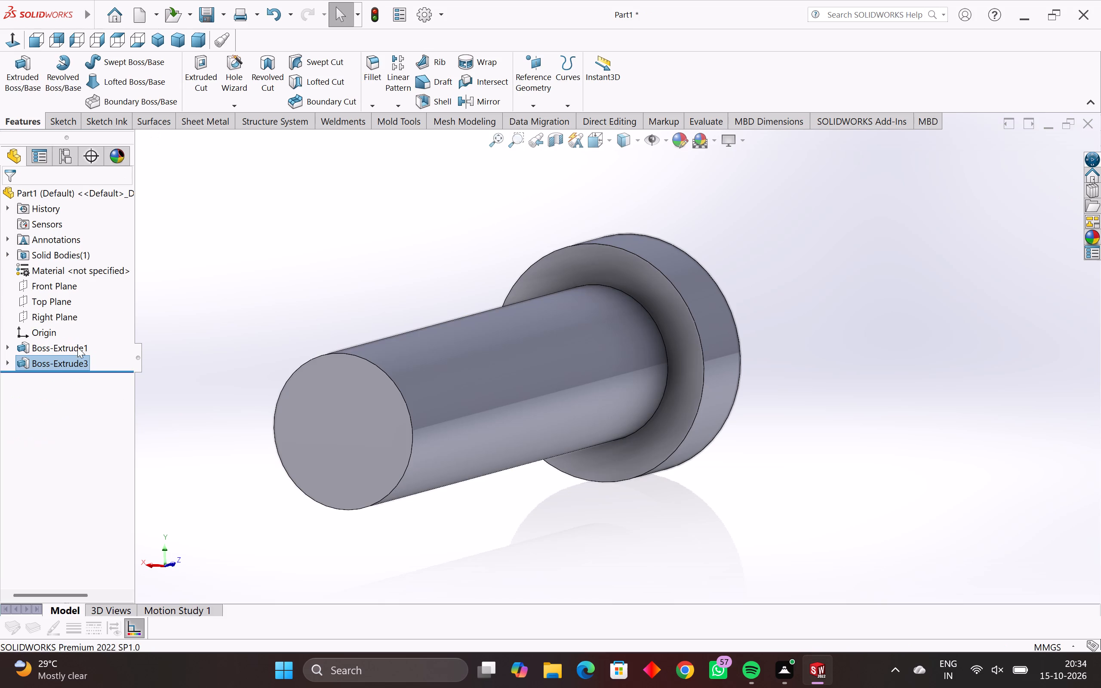
Start a sketch on the Top Plane and draw a centerline about 37 mm long on the shaft axis, from beyond the free end into the shaft.
middle_click_drag(306, 377, 306, 384)
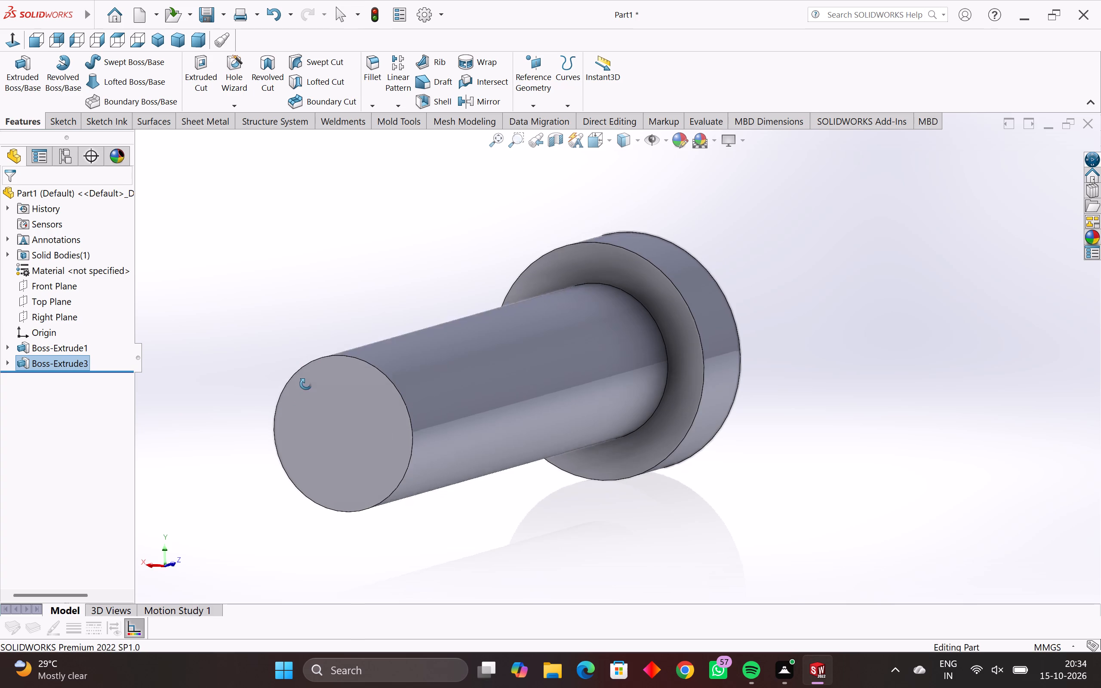
middle_click_drag(306, 384, 352, 516)
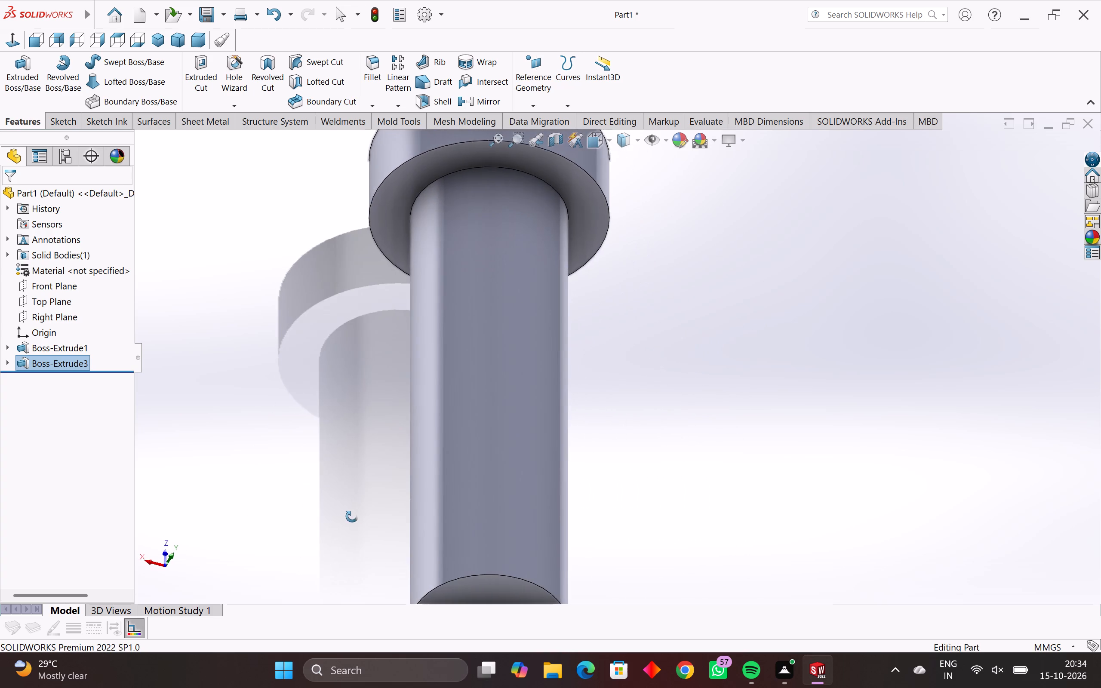
middle_click_drag(352, 516, 346, 494)
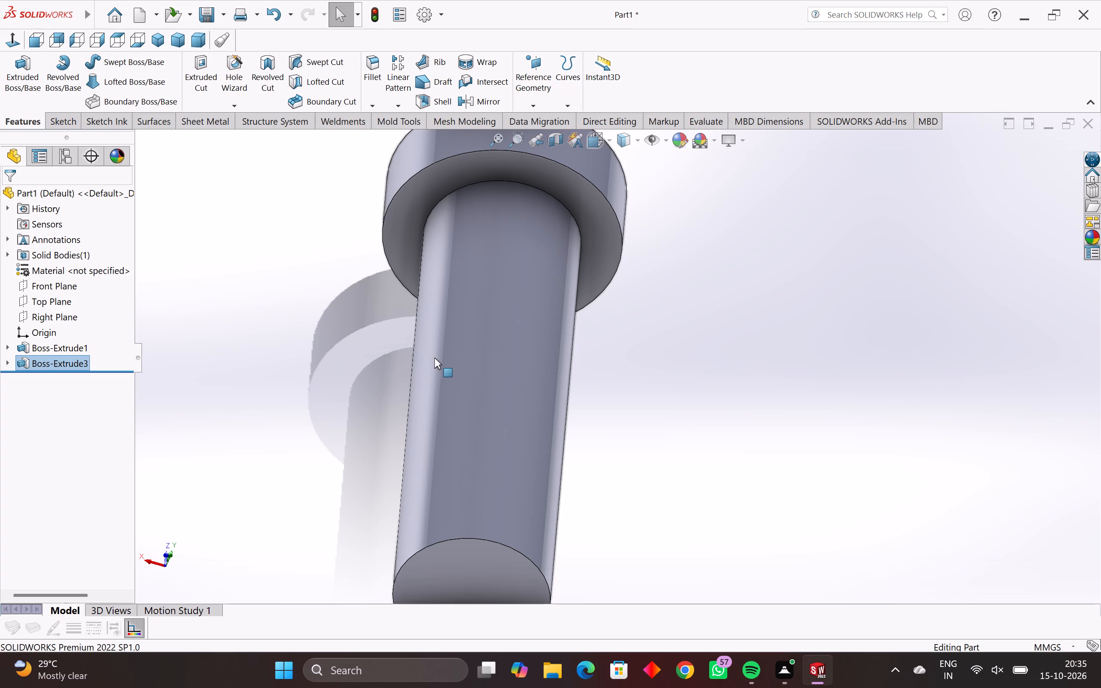
middle_click_drag(434, 358, 439, 466)
scroll(439, 466, "down", 5)
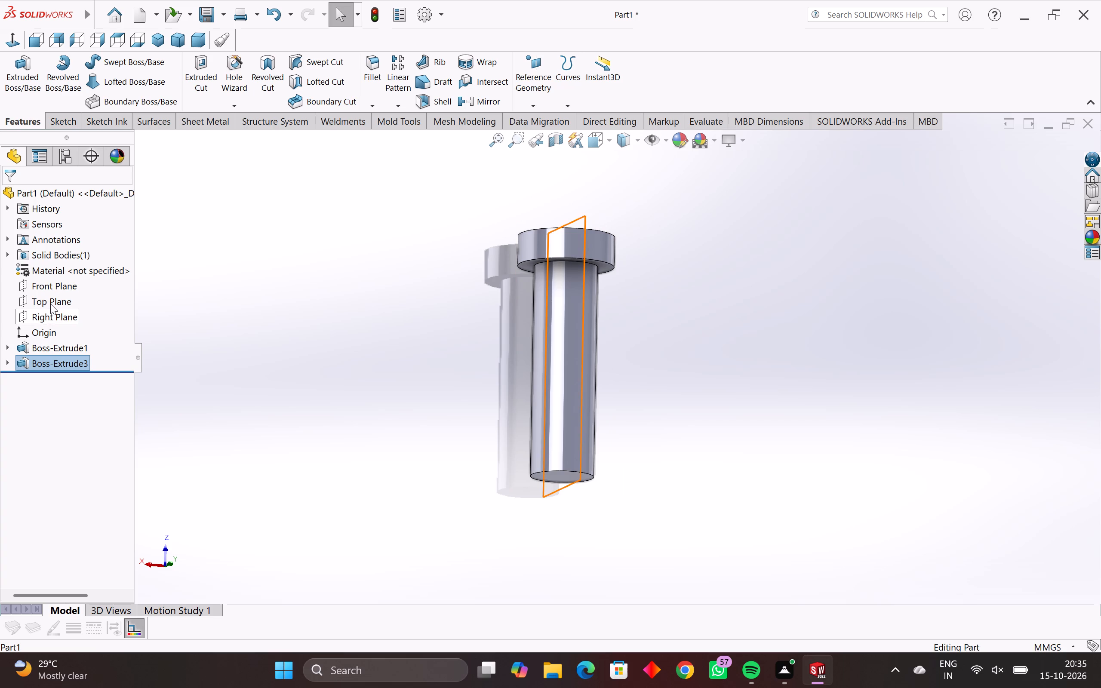
left_click(50, 304)
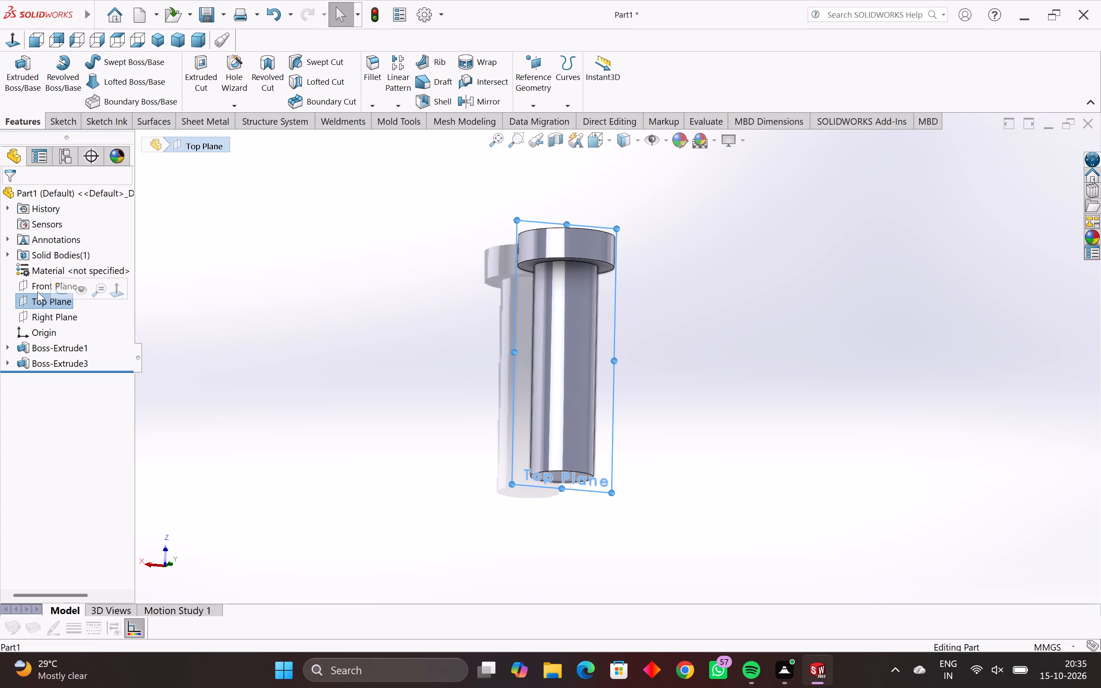
left_click(59, 289)
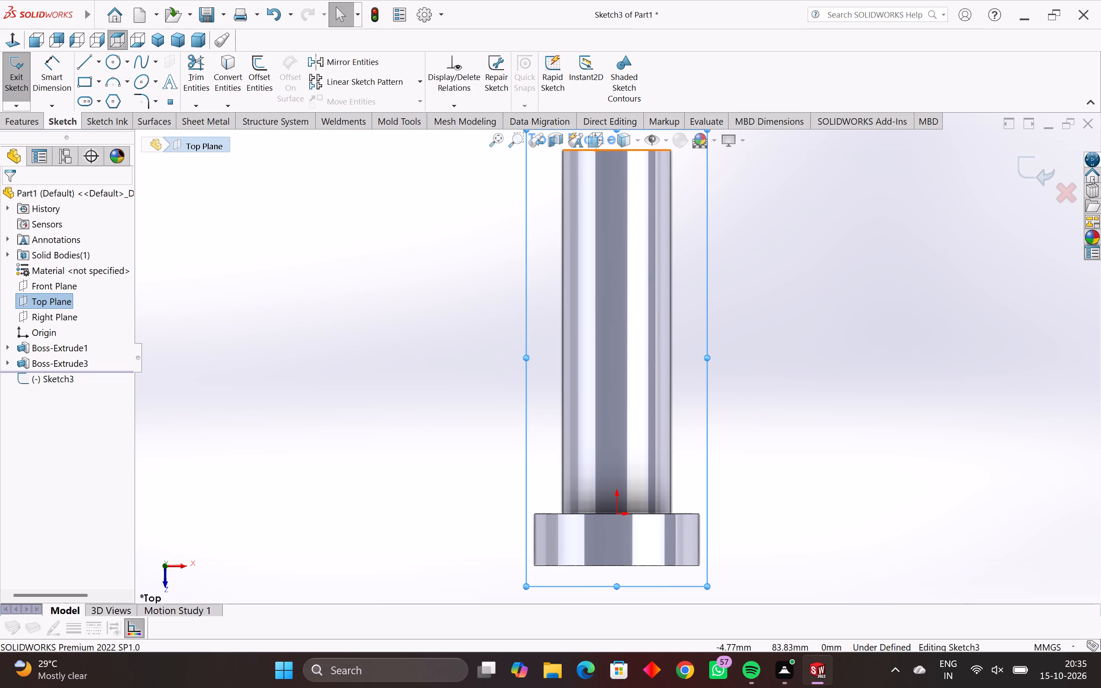
left_click(98, 59)
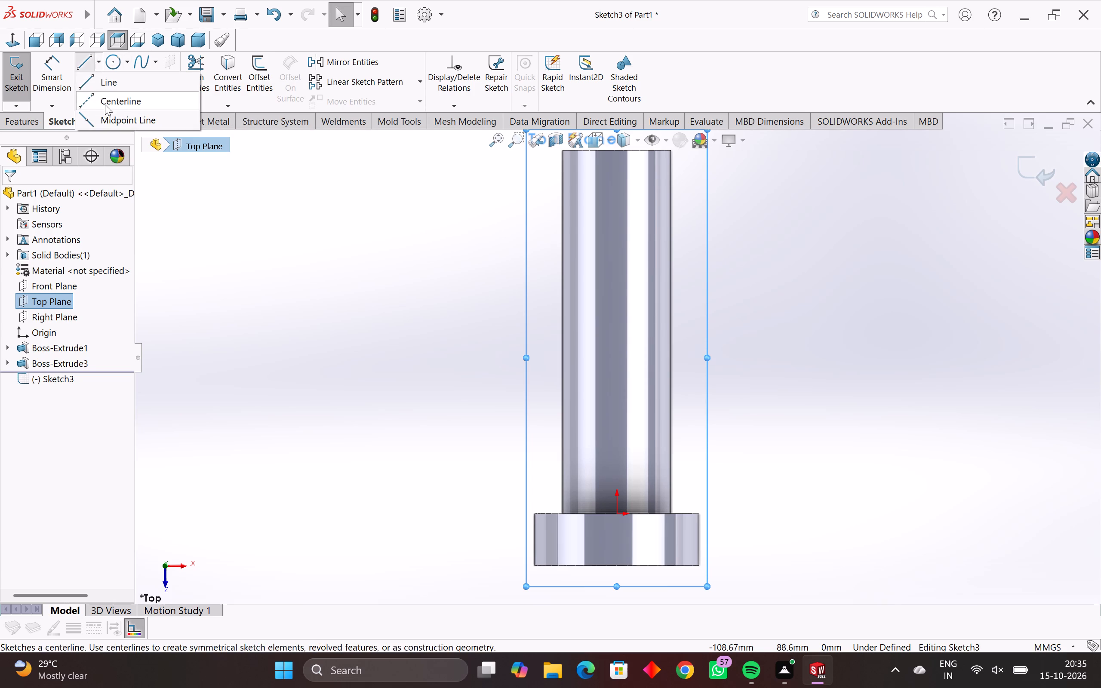
left_click(105, 104)
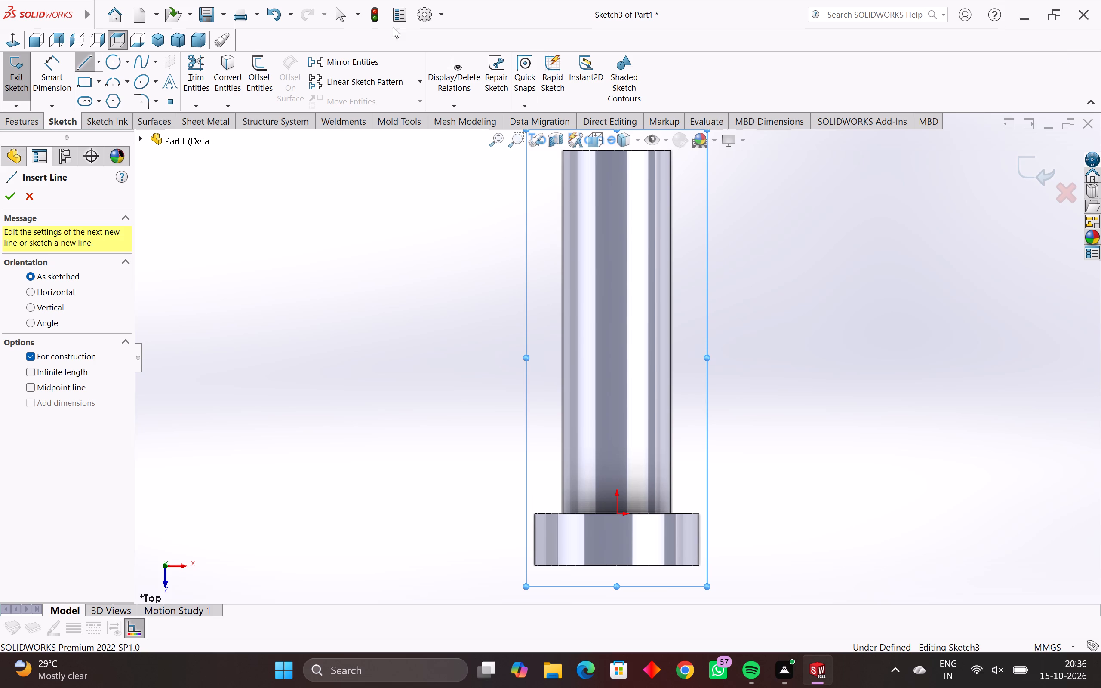
scroll(518, 223, "down", 3)
scroll(581, 172, "down", 1)
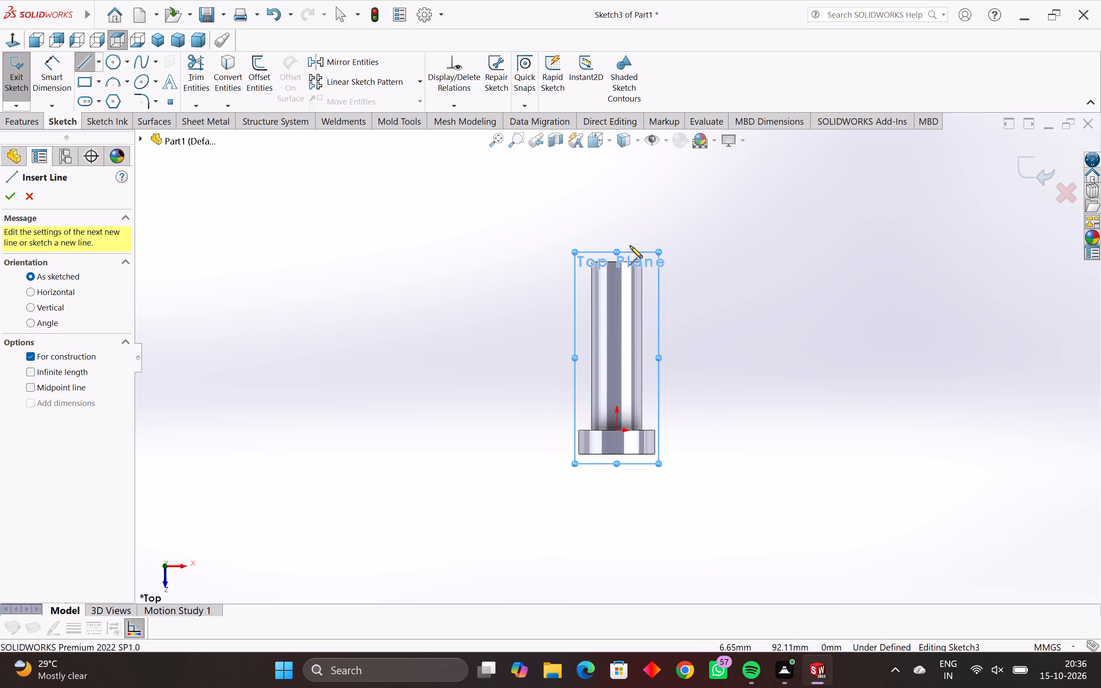
scroll(630, 246, "up", 7)
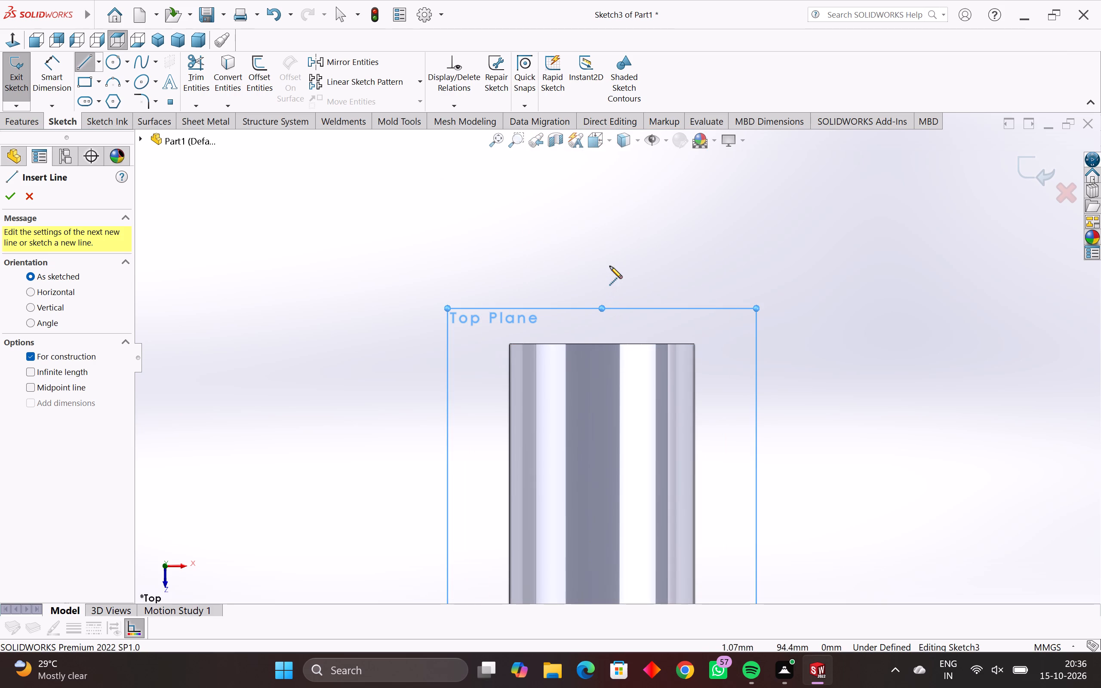
left_click(603, 258)
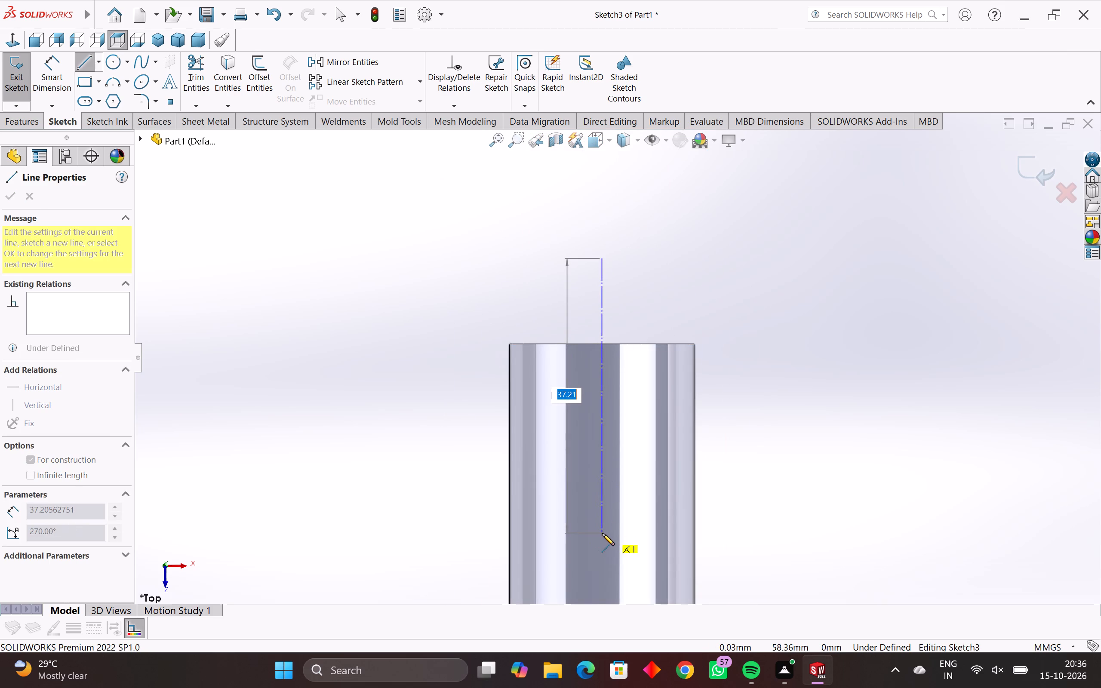
left_click(602, 533)
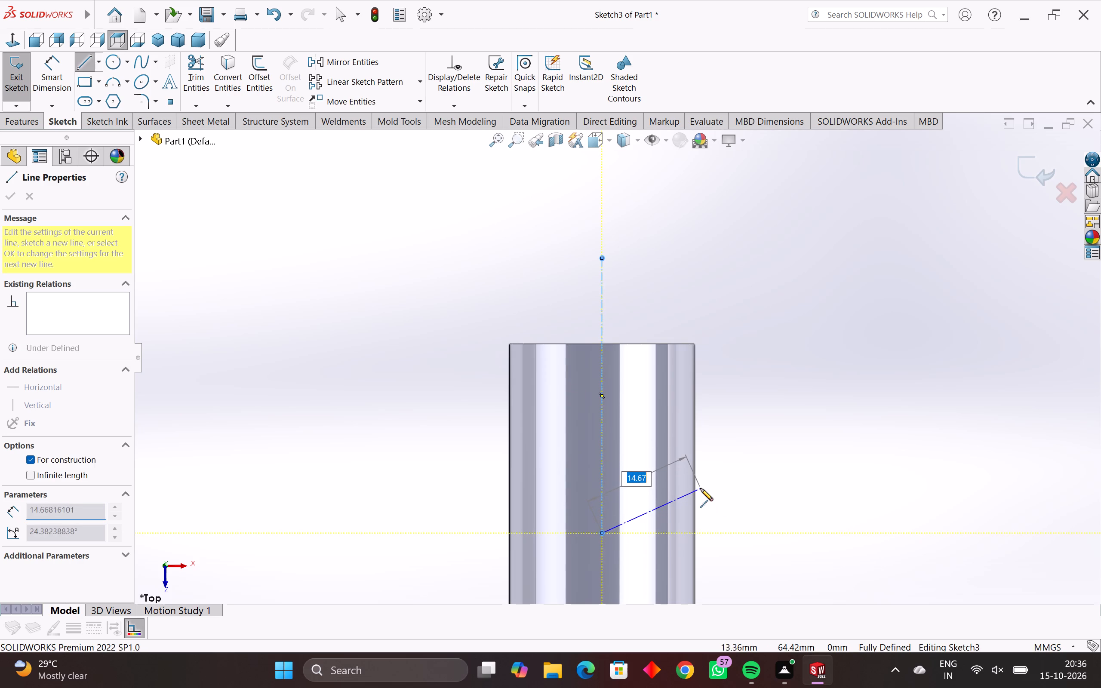
key("Escape")
key("Escape")
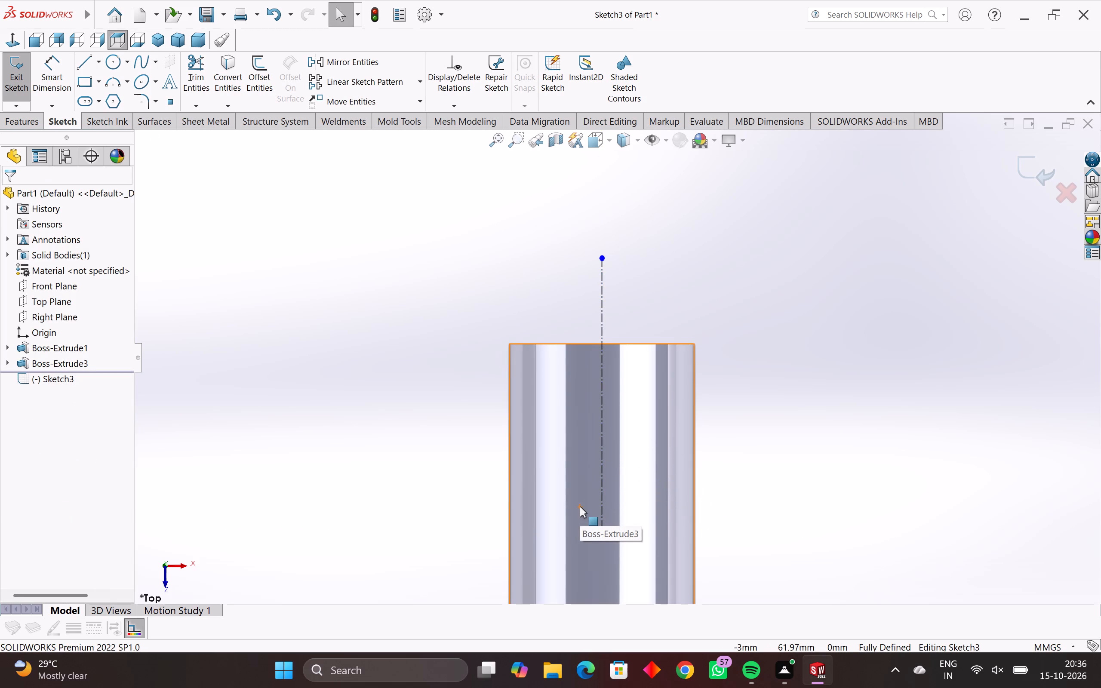
key("Escape")
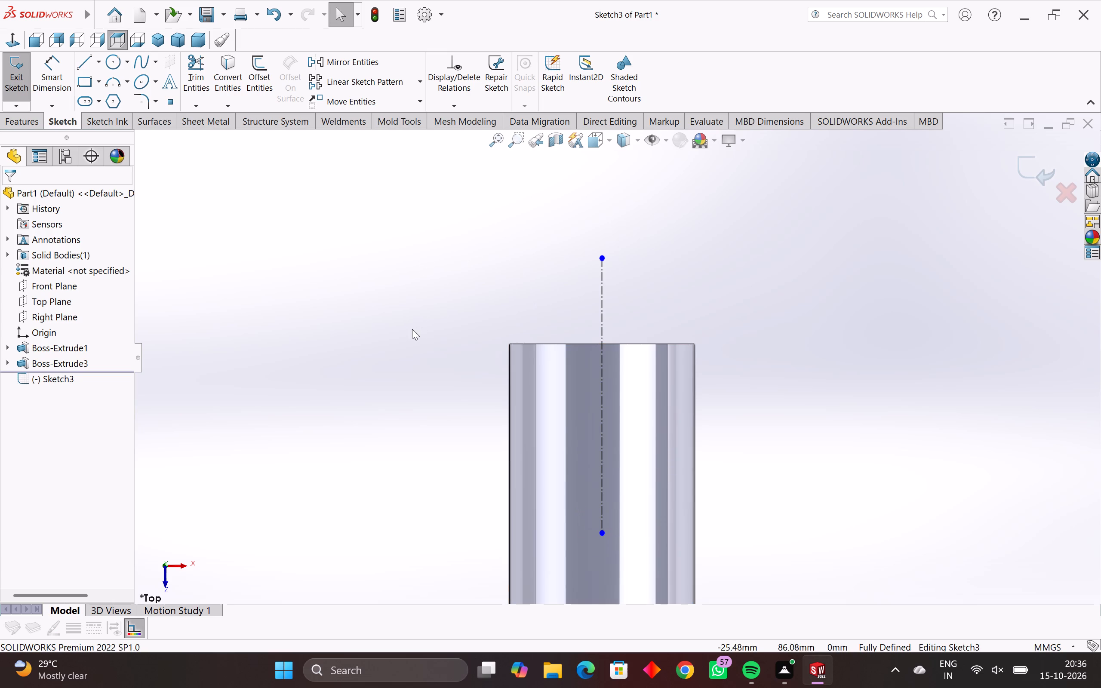
key("Escape")
Draw a 6 mm diameter circle centred on the centerline's endpoint inside the shaft.
left_click(112, 65)
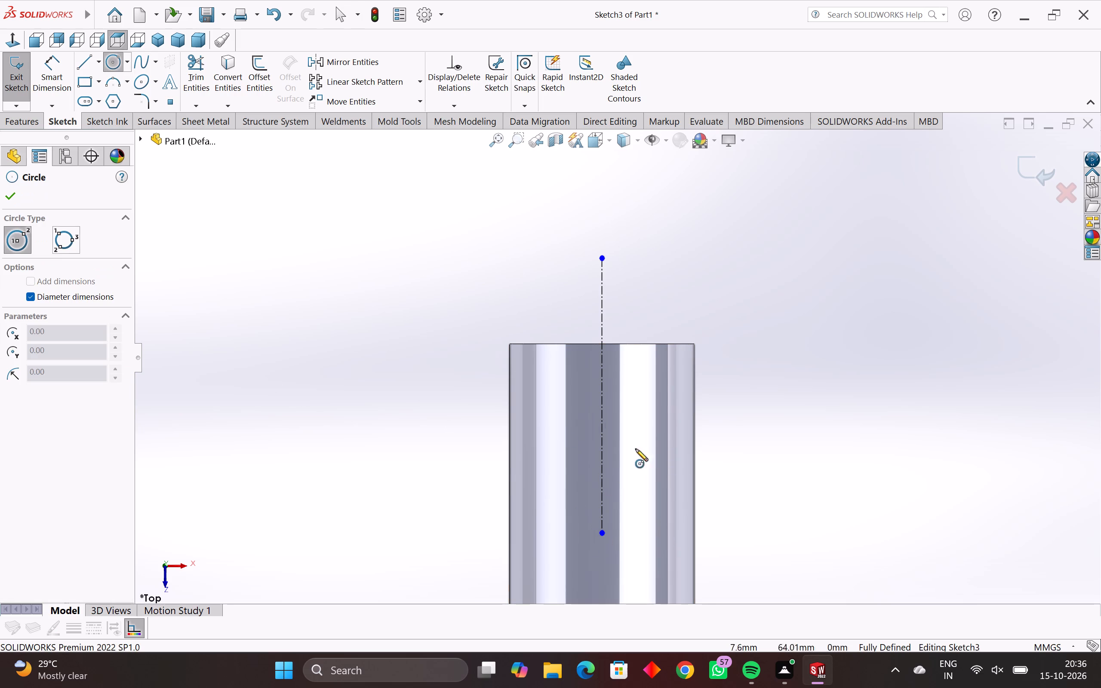
scroll(603, 406, "up", 2)
scroll(606, 605, "down", 2)
scroll(606, 565, "down", 3)
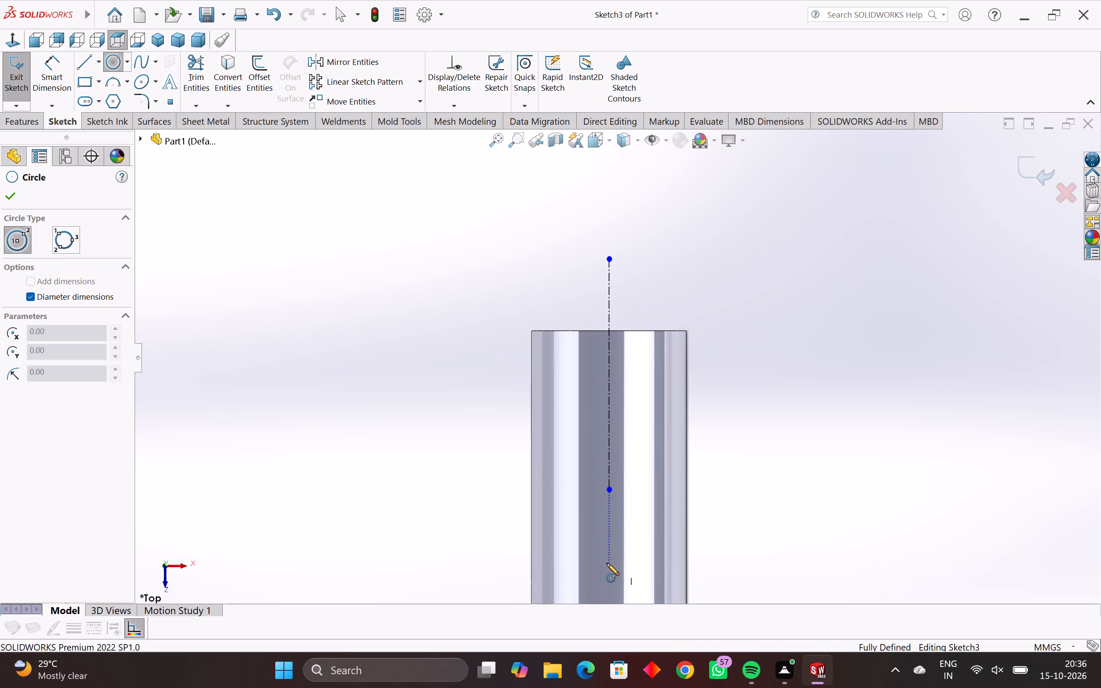
scroll(611, 508, "up", 3)
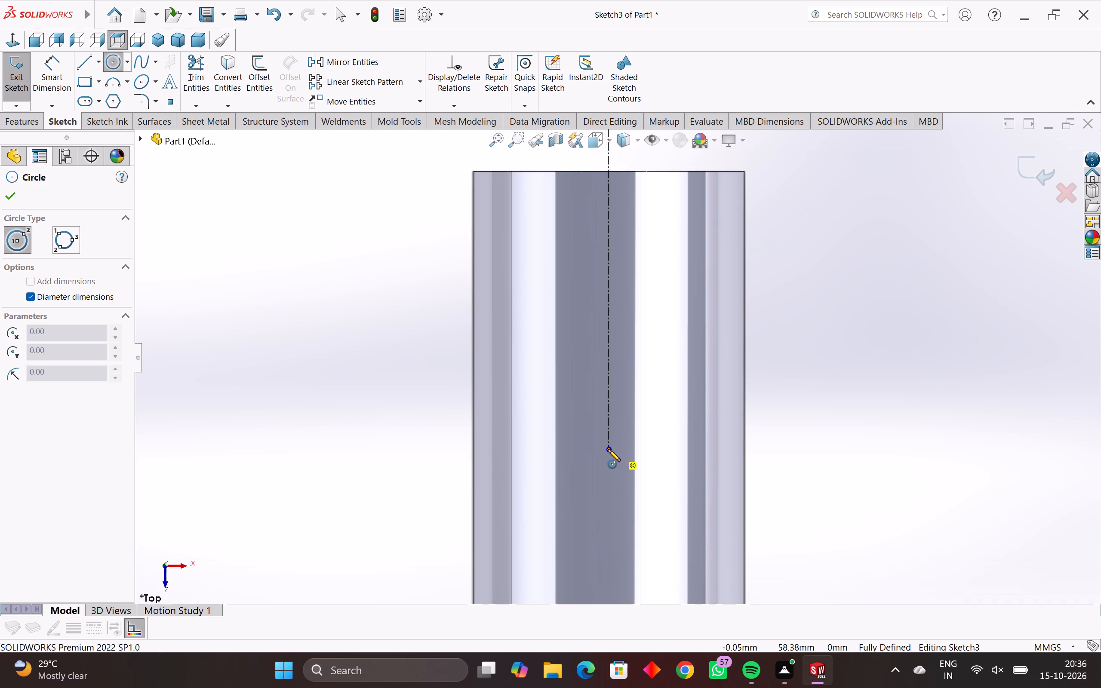
left_click(608, 449)
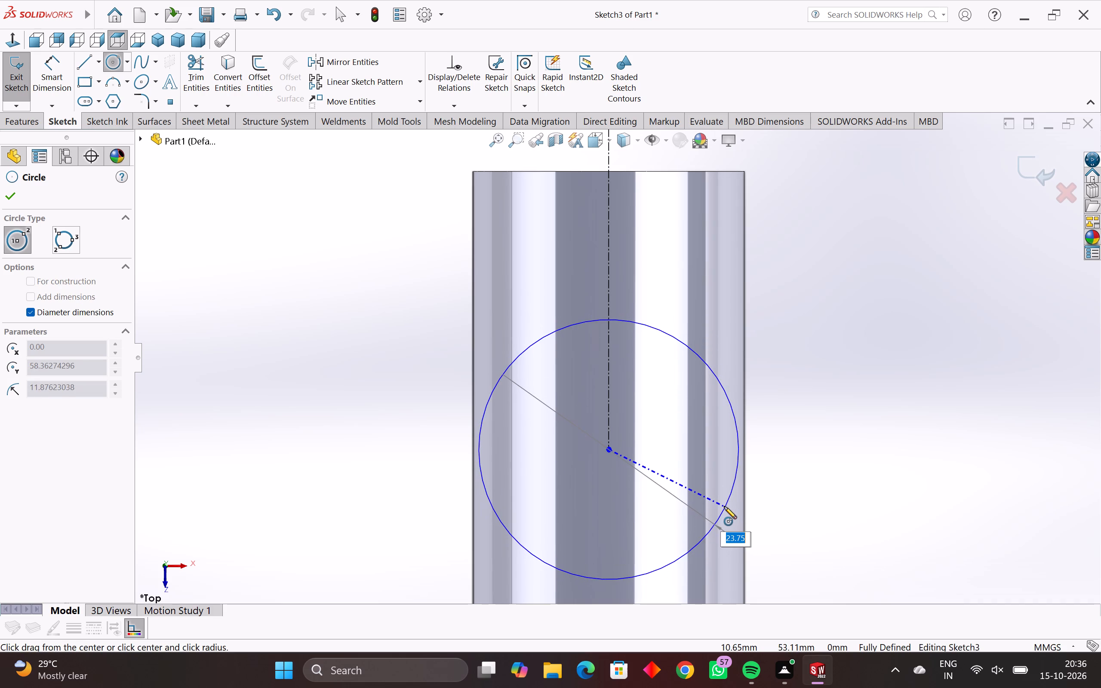
key("6")
key("Return")
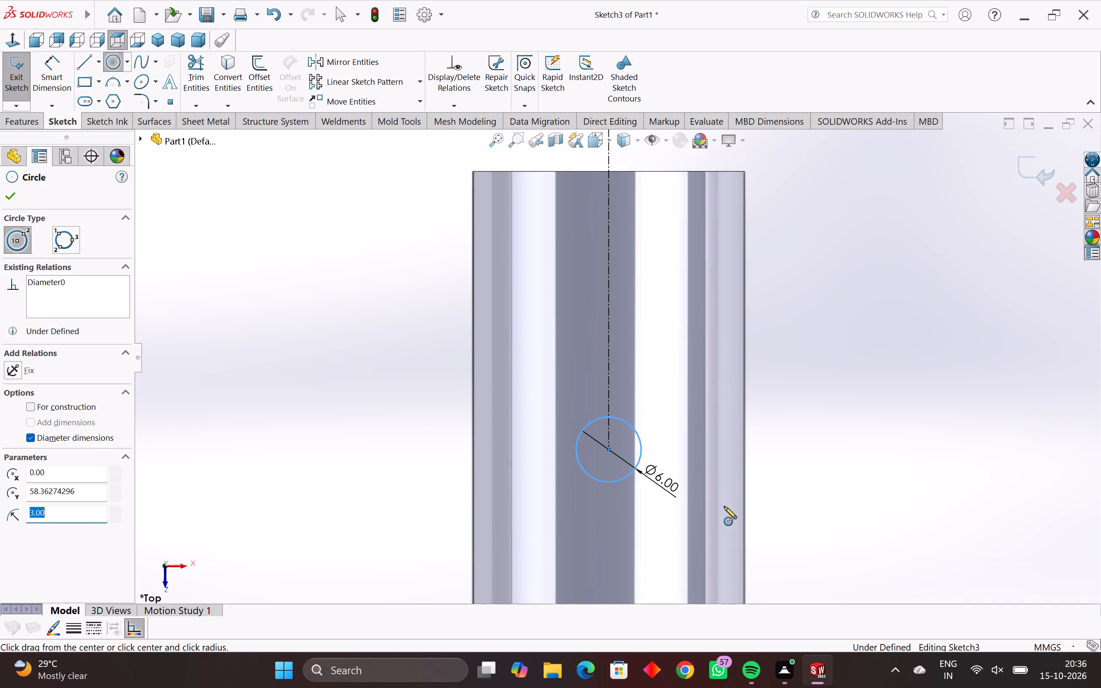
left_click(818, 367)
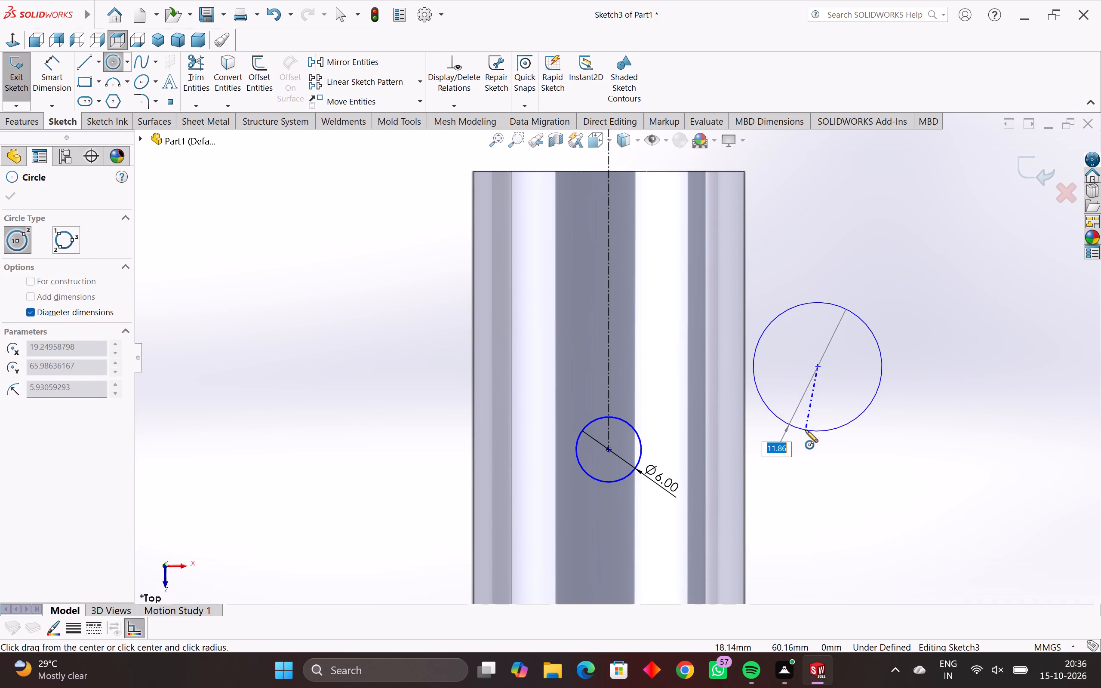
key("Escape")
key("Escape")
key("Escape")
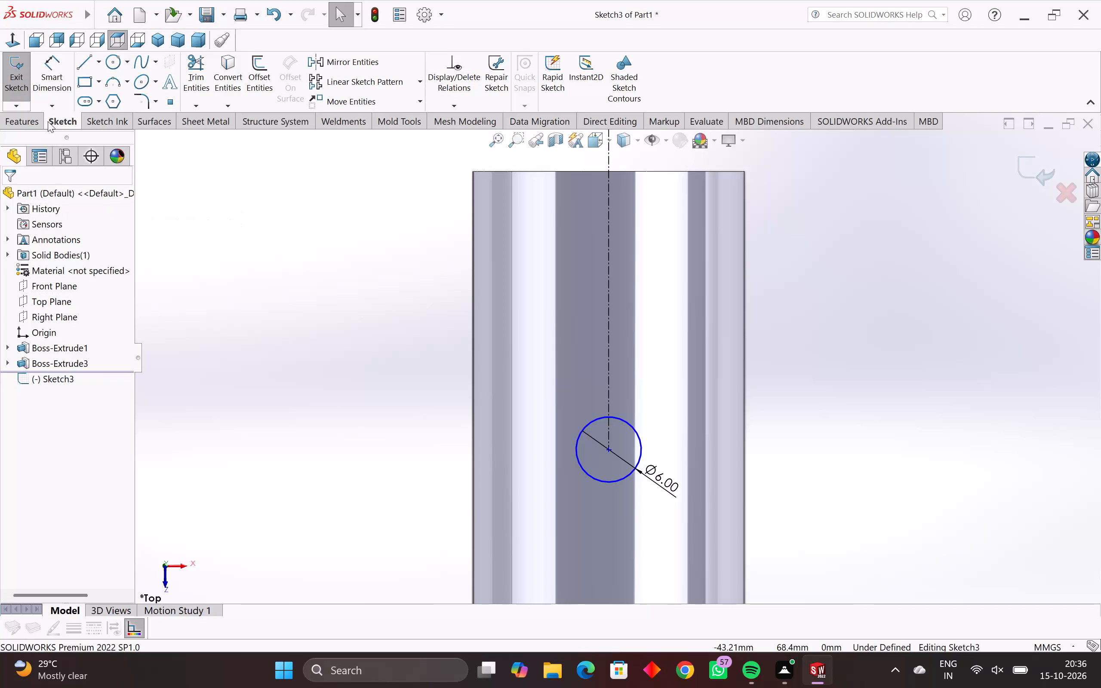
Dimension the circle's centre 24 mm from the shaft's free end edge.
left_click(49, 74)
left_click(635, 171)
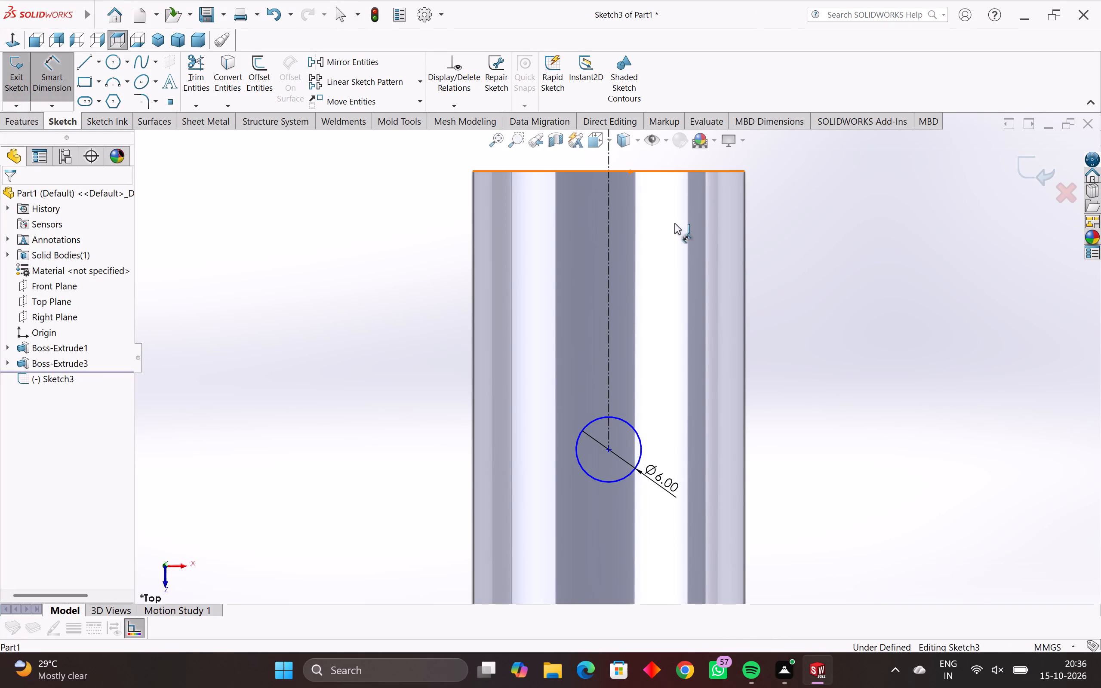
left_click(609, 451)
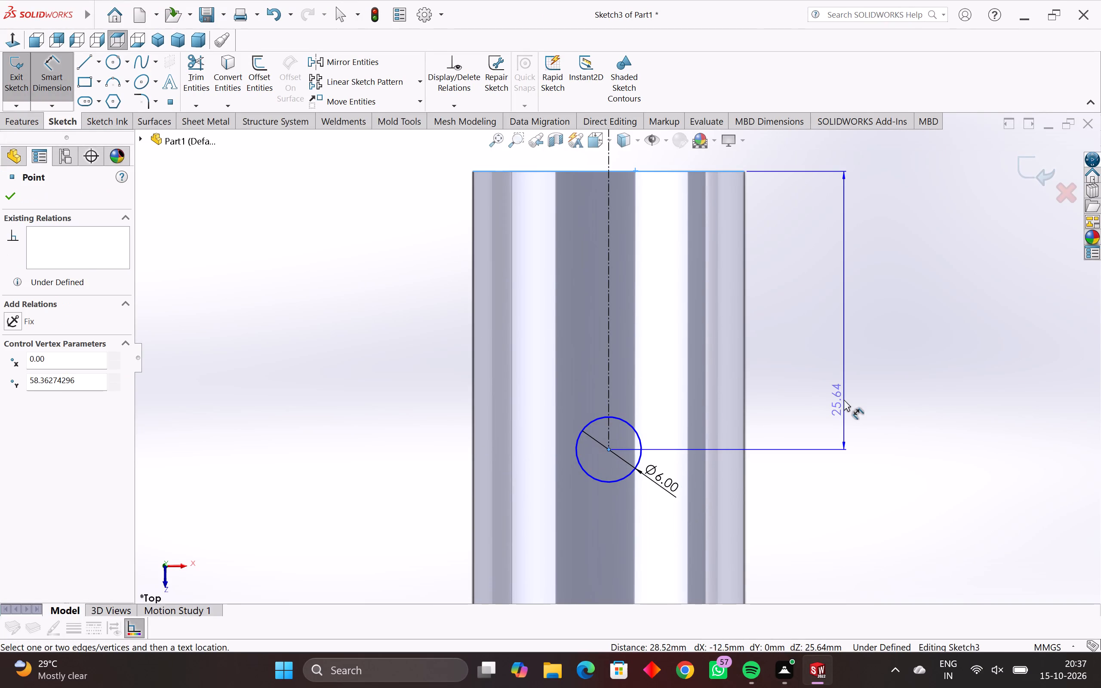
left_click(824, 401)
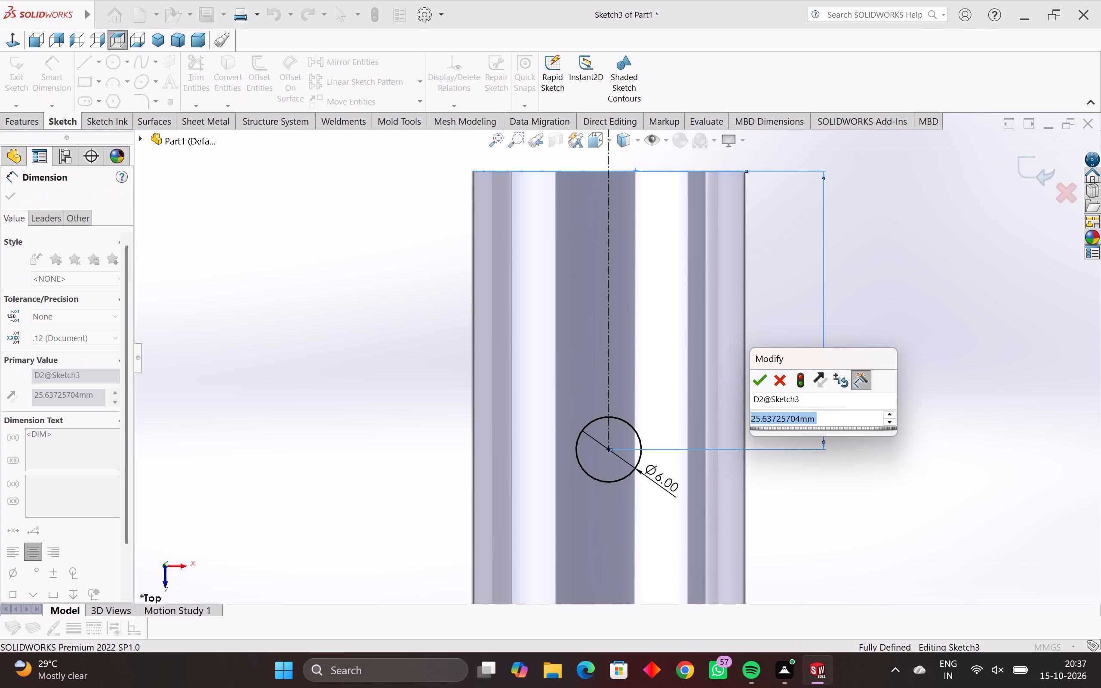
type("24")
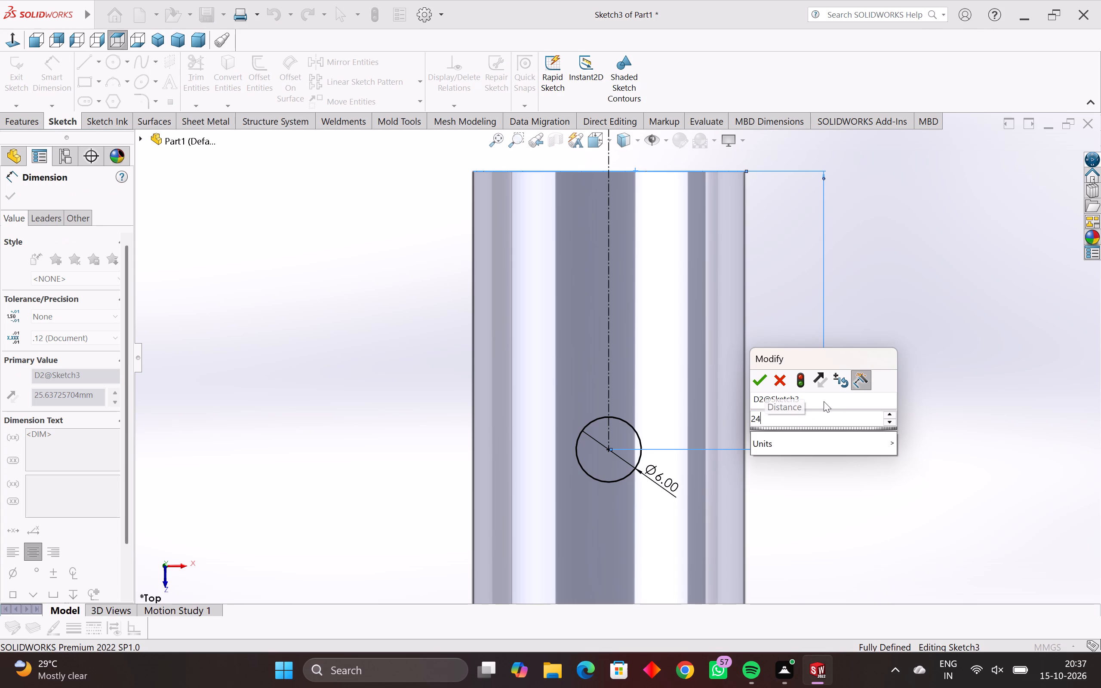
key("Return")
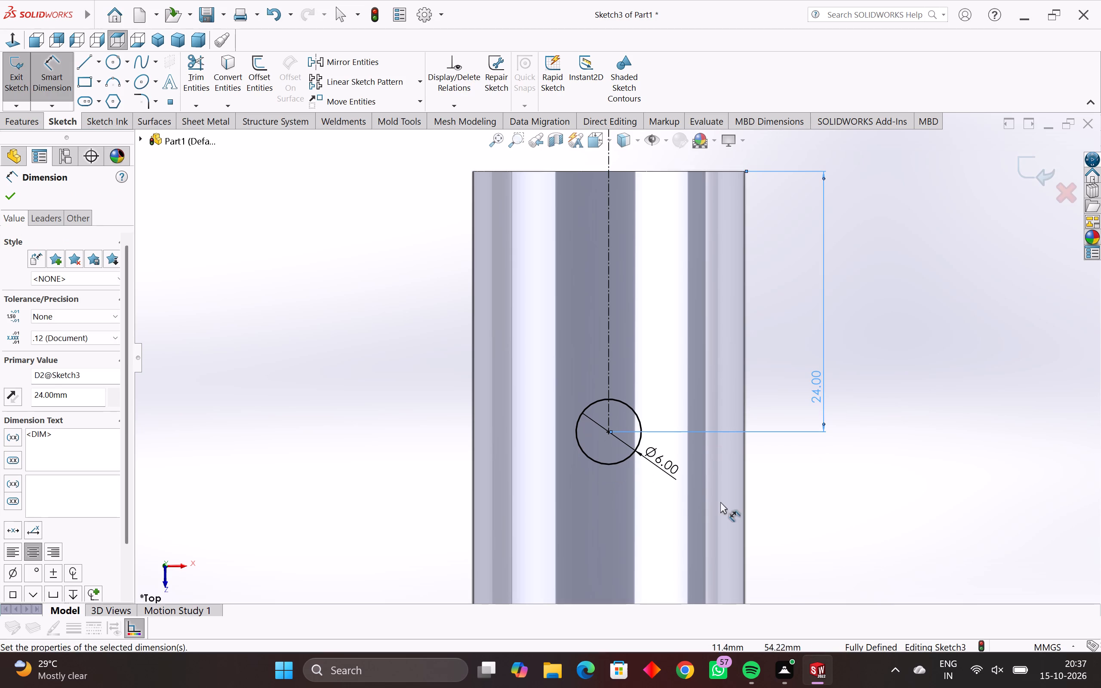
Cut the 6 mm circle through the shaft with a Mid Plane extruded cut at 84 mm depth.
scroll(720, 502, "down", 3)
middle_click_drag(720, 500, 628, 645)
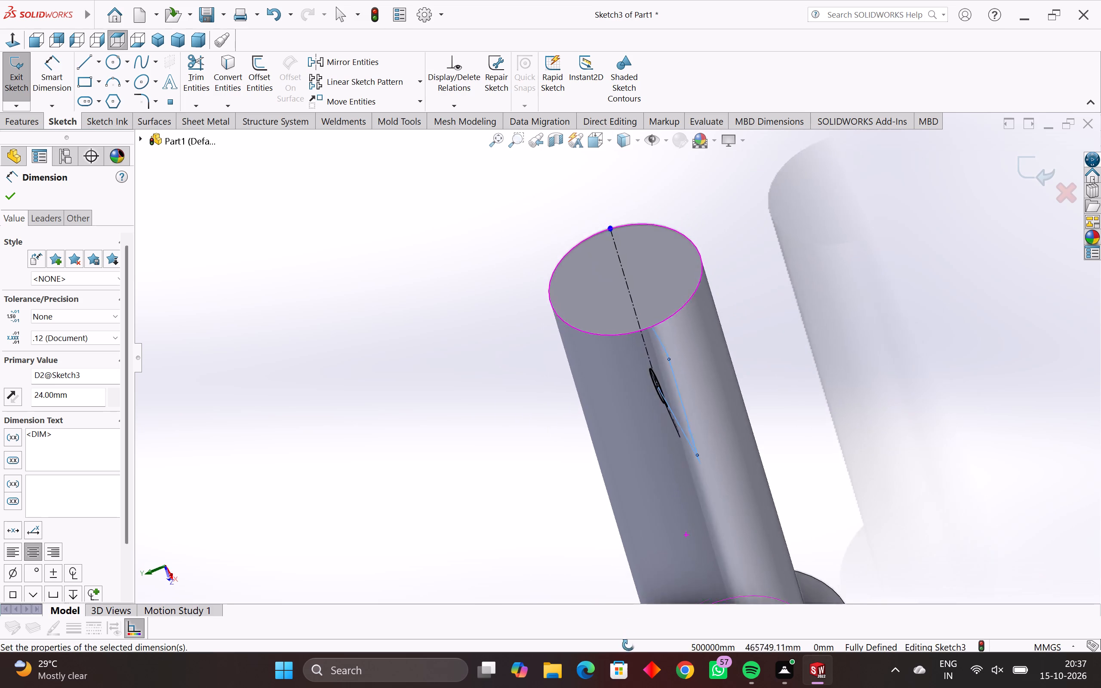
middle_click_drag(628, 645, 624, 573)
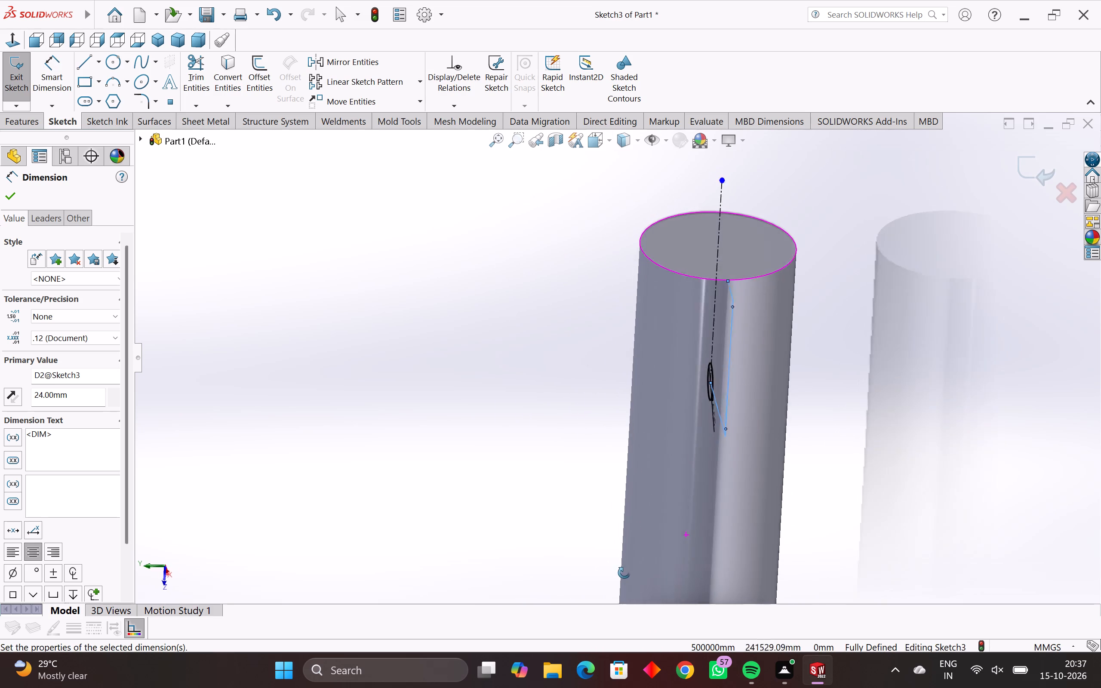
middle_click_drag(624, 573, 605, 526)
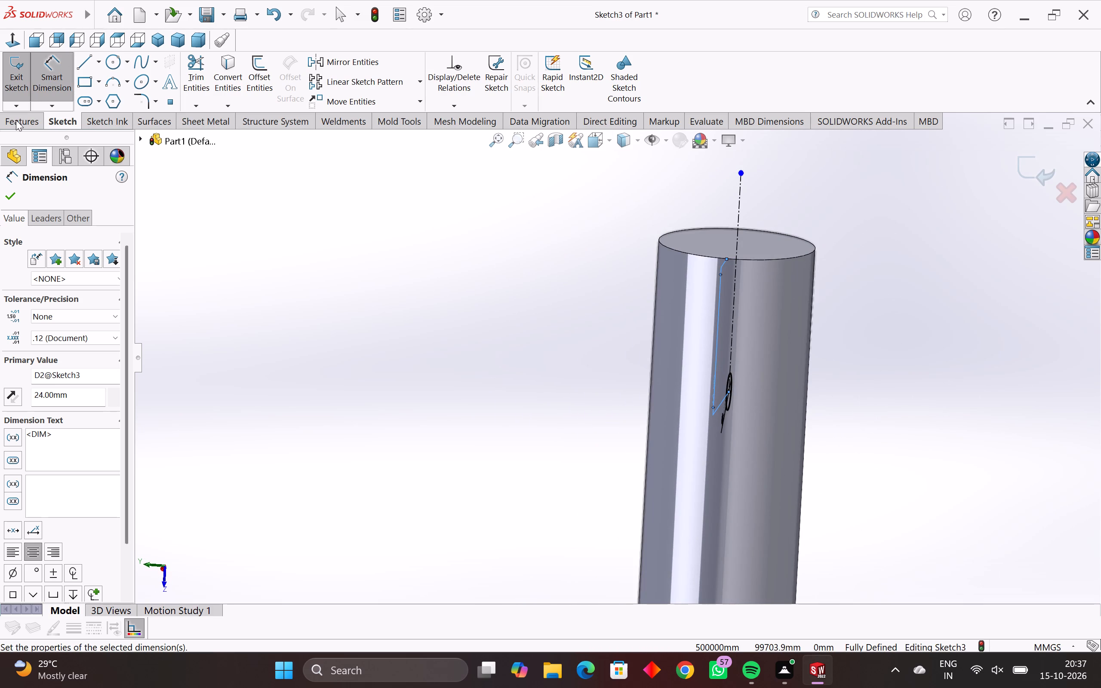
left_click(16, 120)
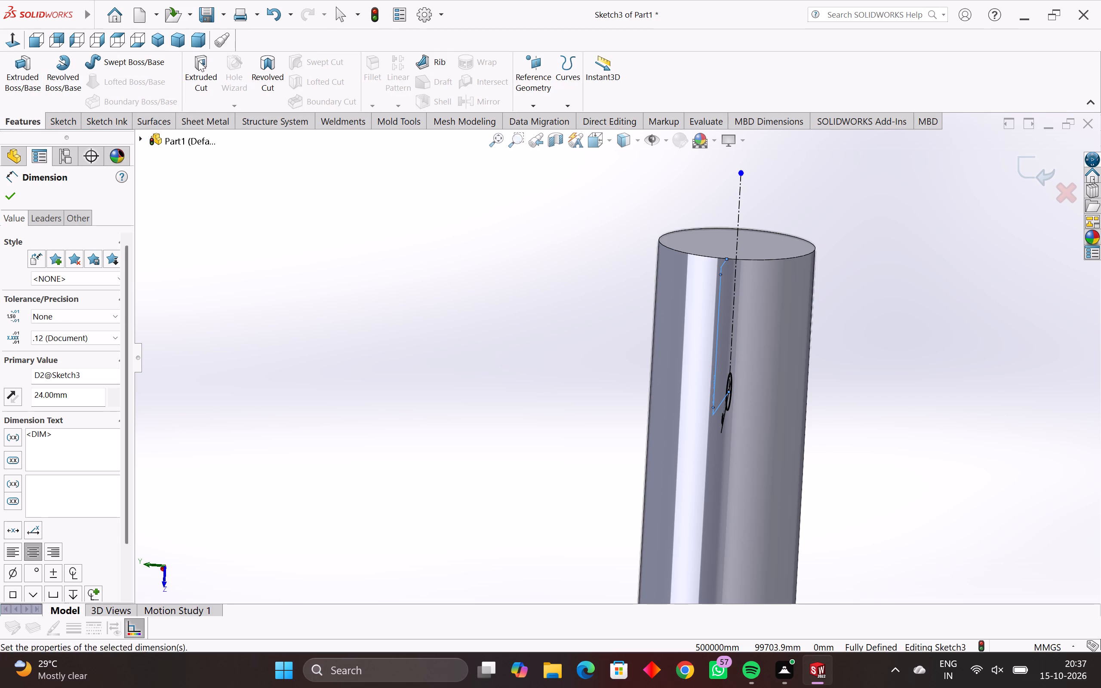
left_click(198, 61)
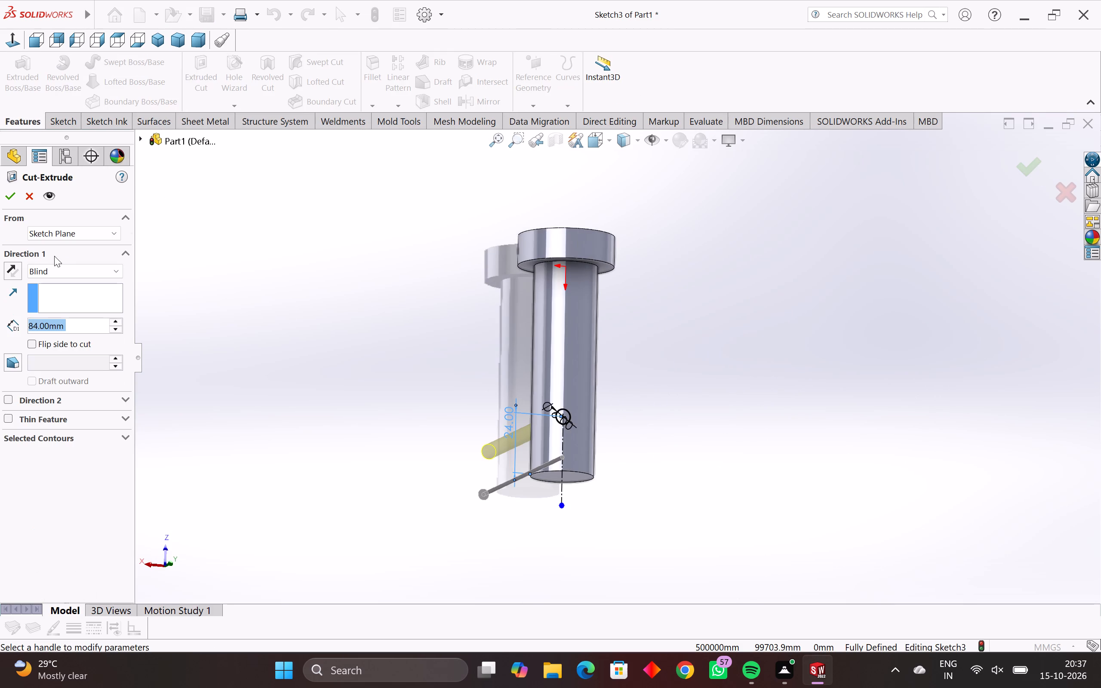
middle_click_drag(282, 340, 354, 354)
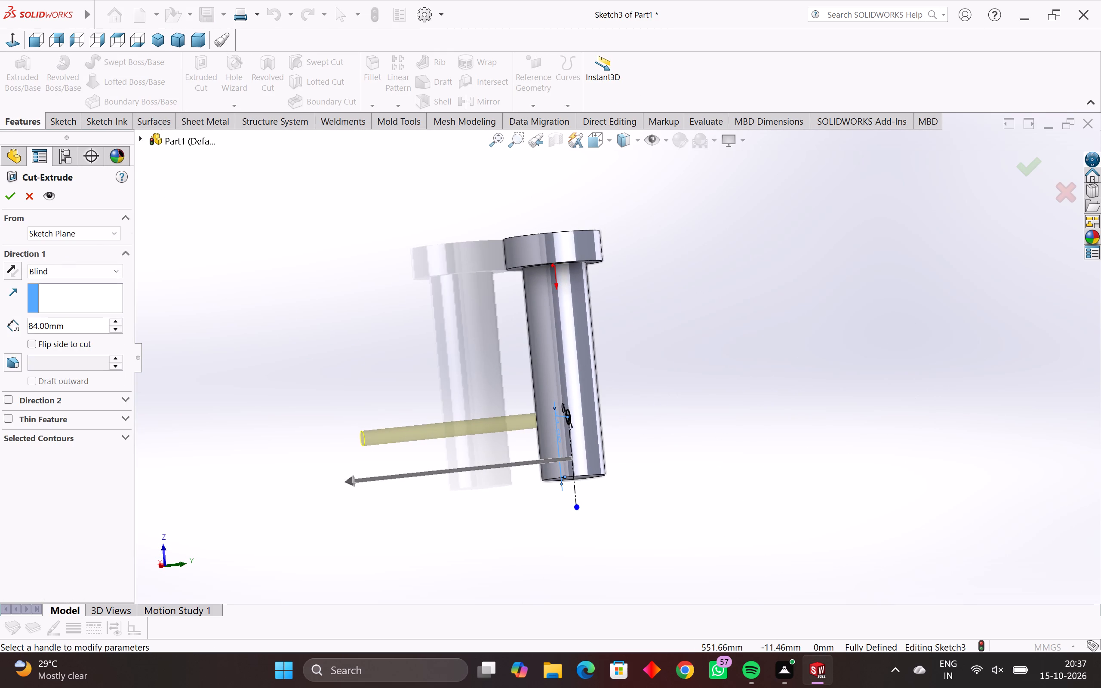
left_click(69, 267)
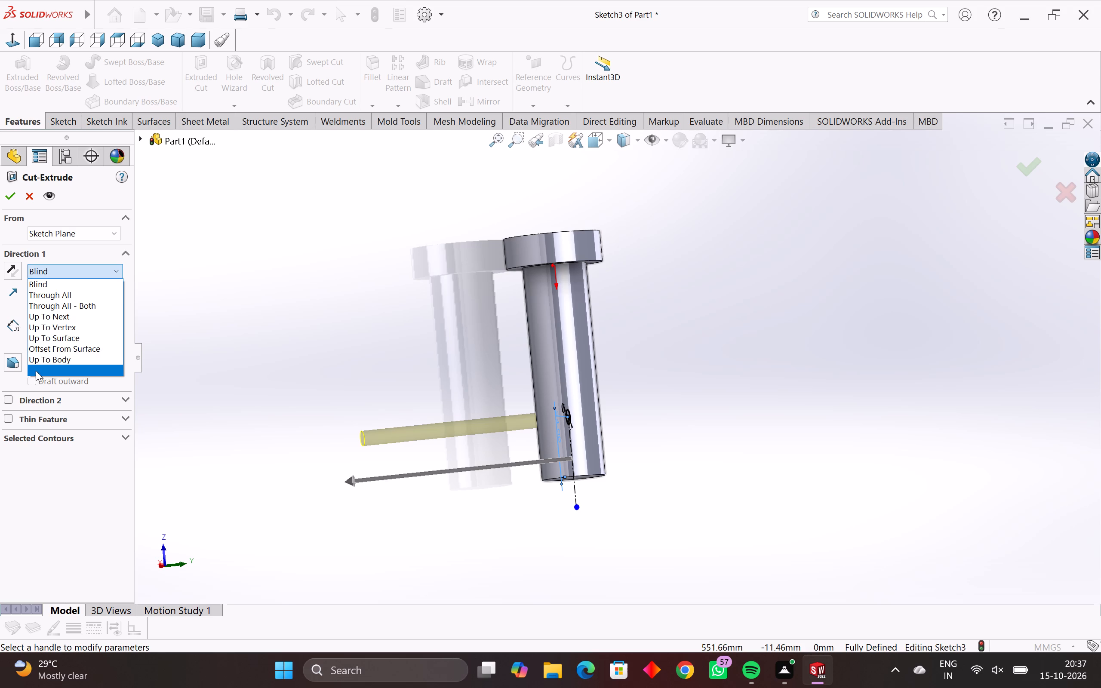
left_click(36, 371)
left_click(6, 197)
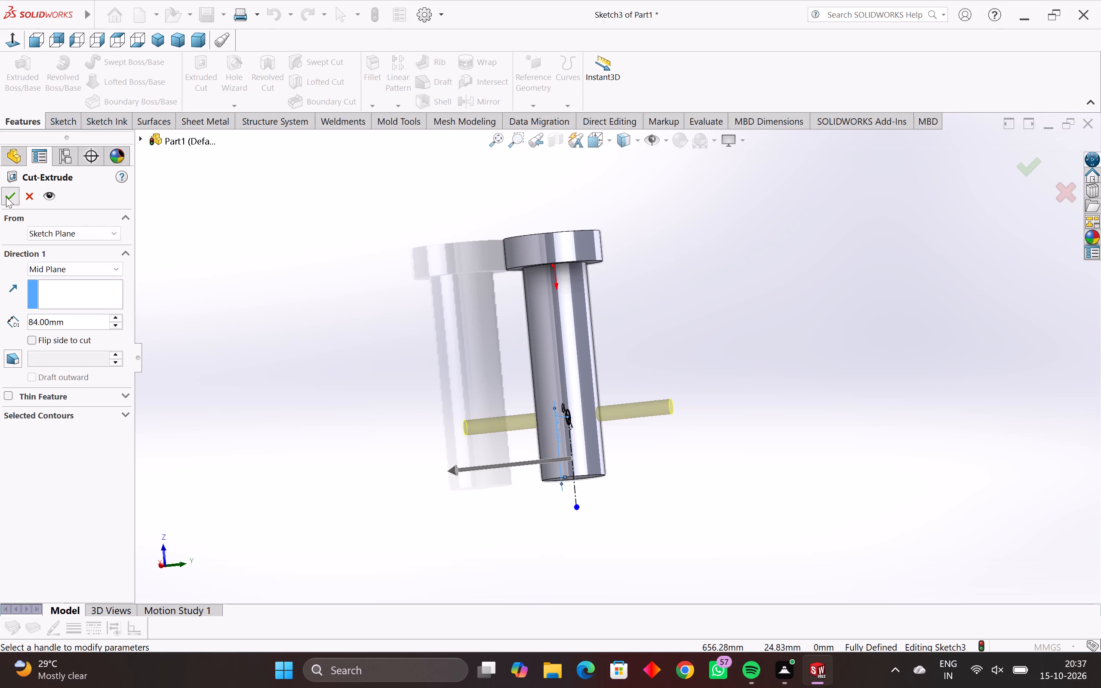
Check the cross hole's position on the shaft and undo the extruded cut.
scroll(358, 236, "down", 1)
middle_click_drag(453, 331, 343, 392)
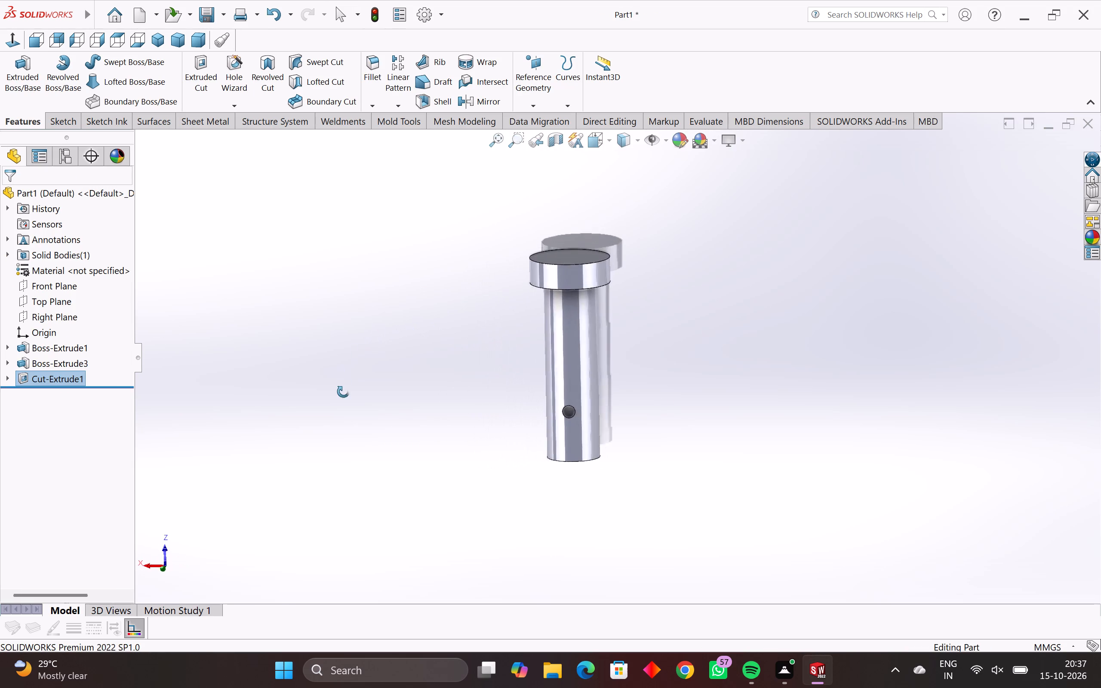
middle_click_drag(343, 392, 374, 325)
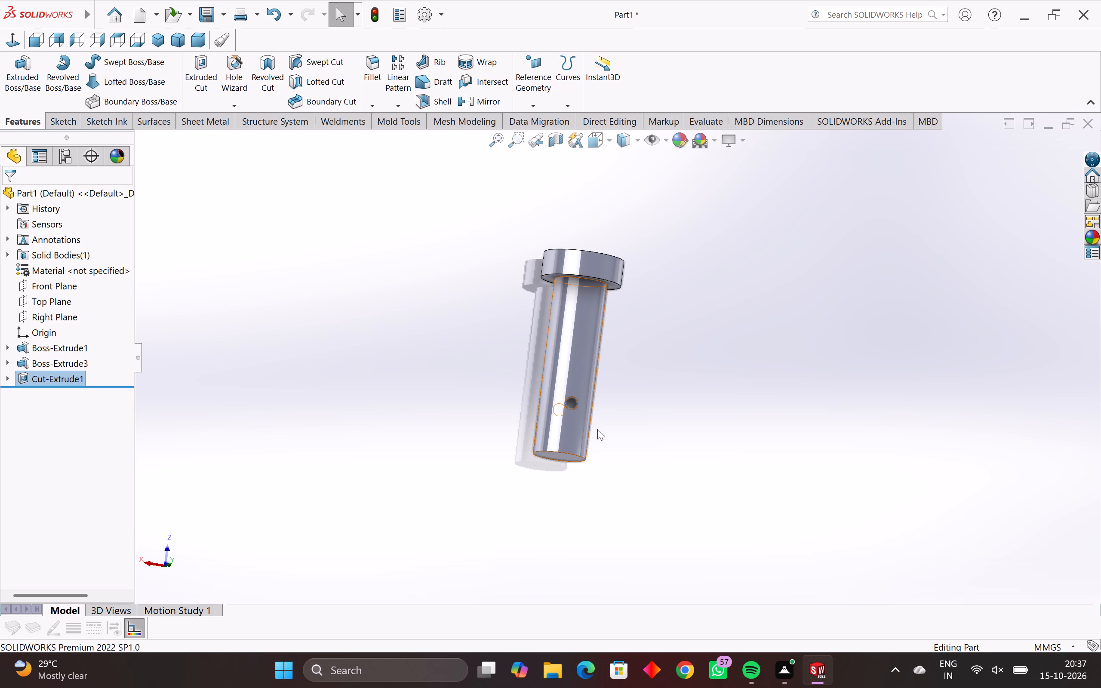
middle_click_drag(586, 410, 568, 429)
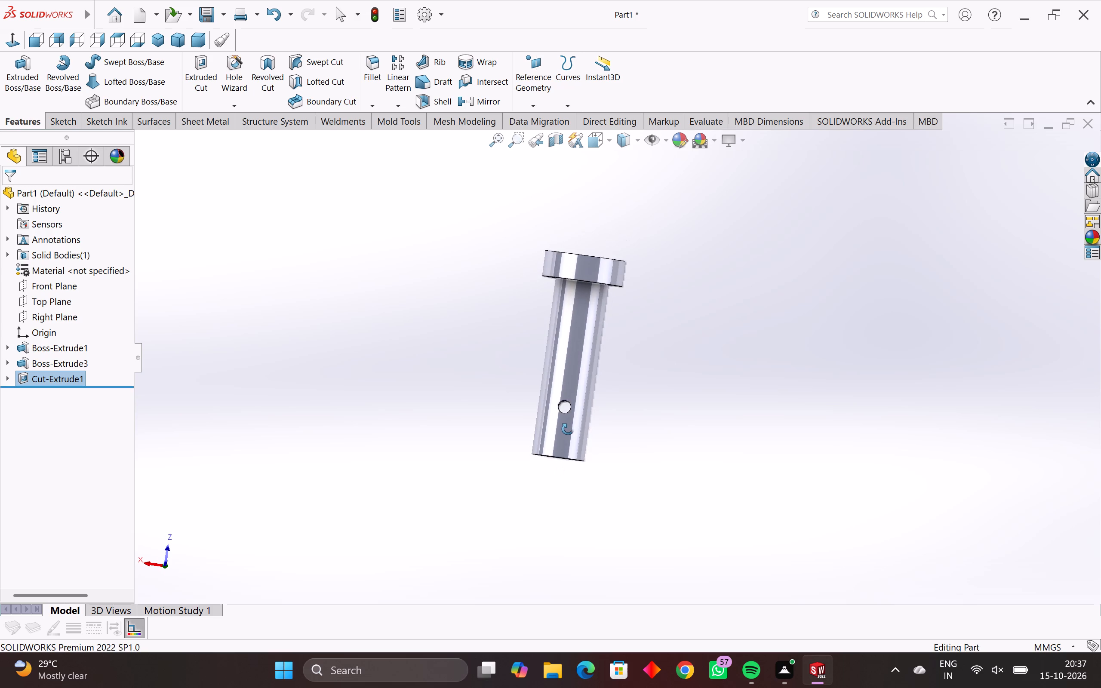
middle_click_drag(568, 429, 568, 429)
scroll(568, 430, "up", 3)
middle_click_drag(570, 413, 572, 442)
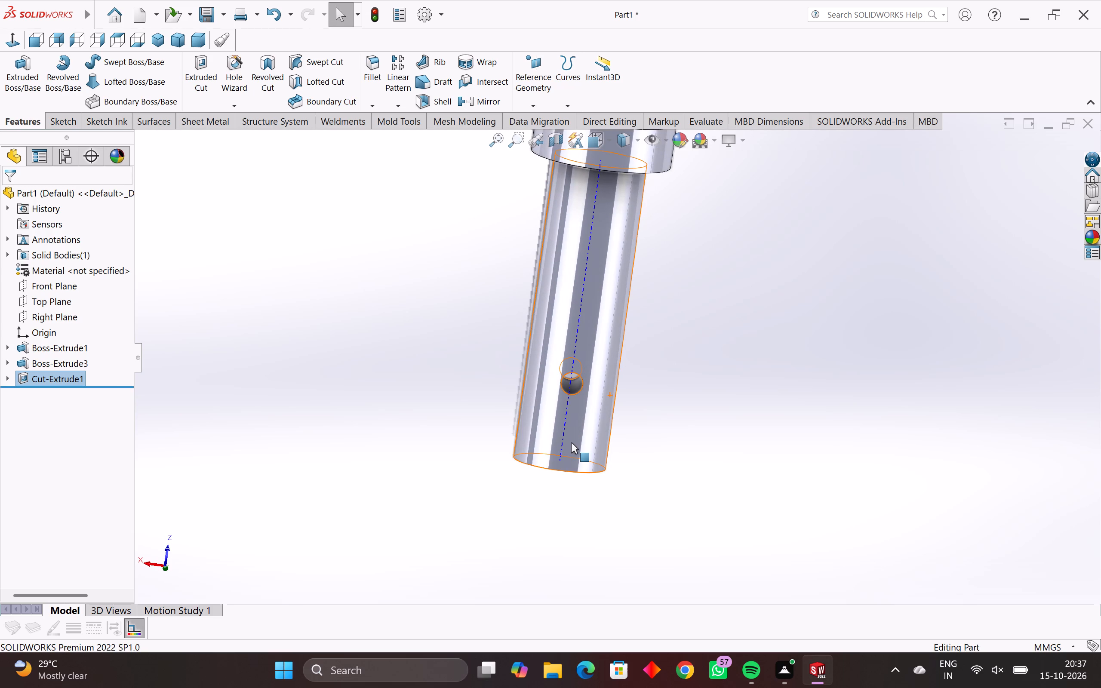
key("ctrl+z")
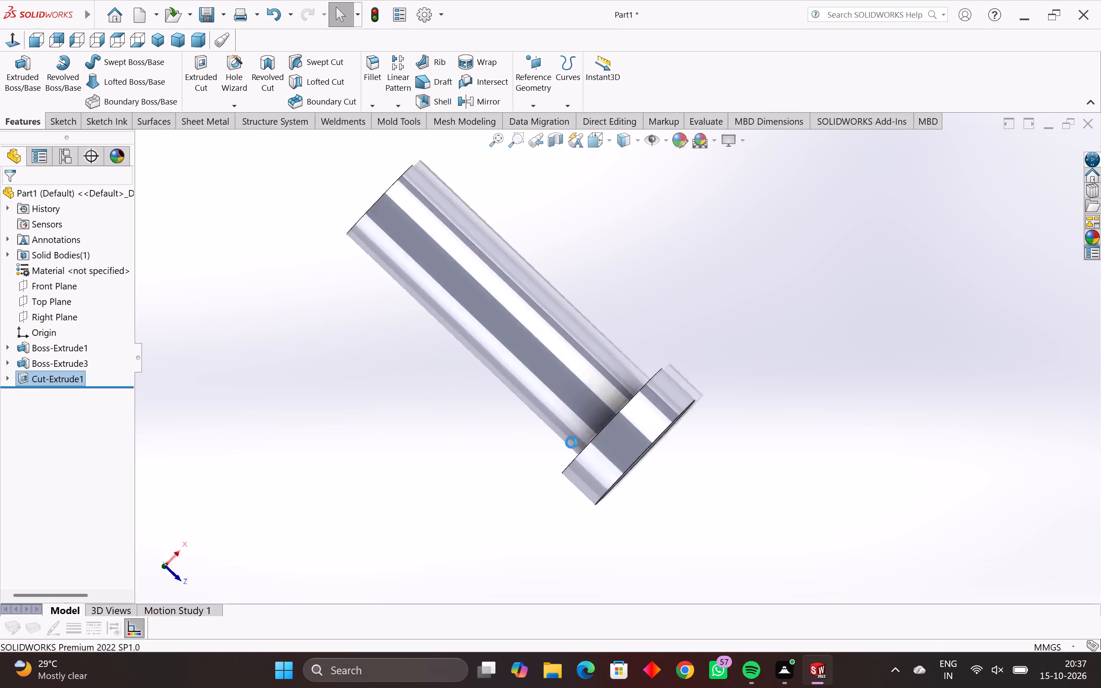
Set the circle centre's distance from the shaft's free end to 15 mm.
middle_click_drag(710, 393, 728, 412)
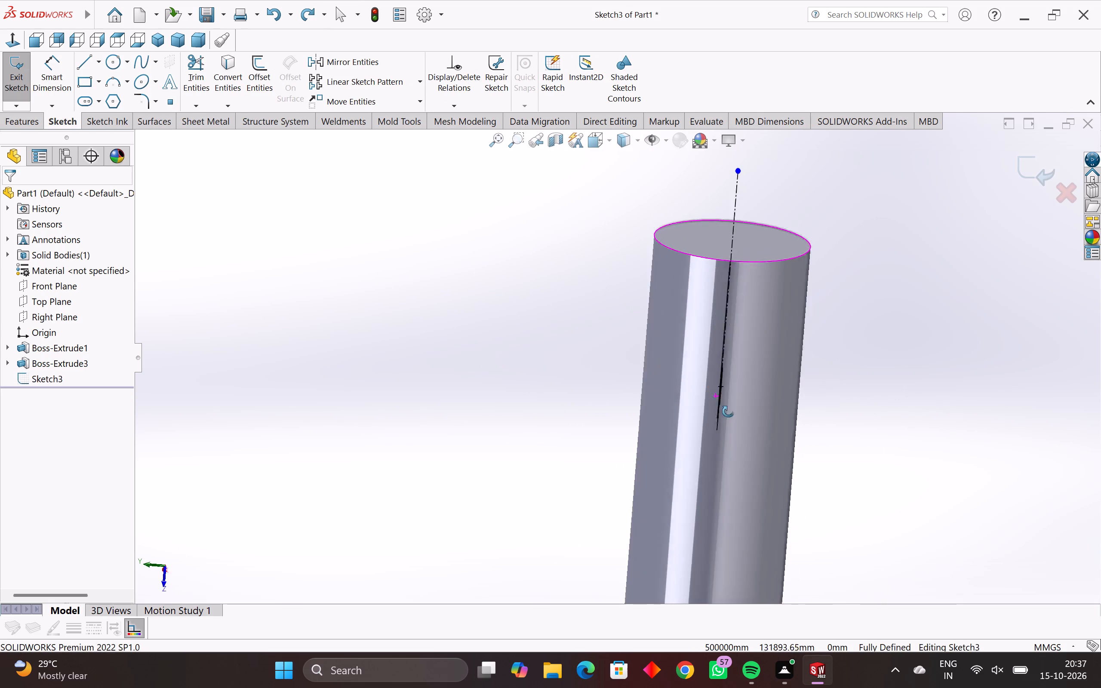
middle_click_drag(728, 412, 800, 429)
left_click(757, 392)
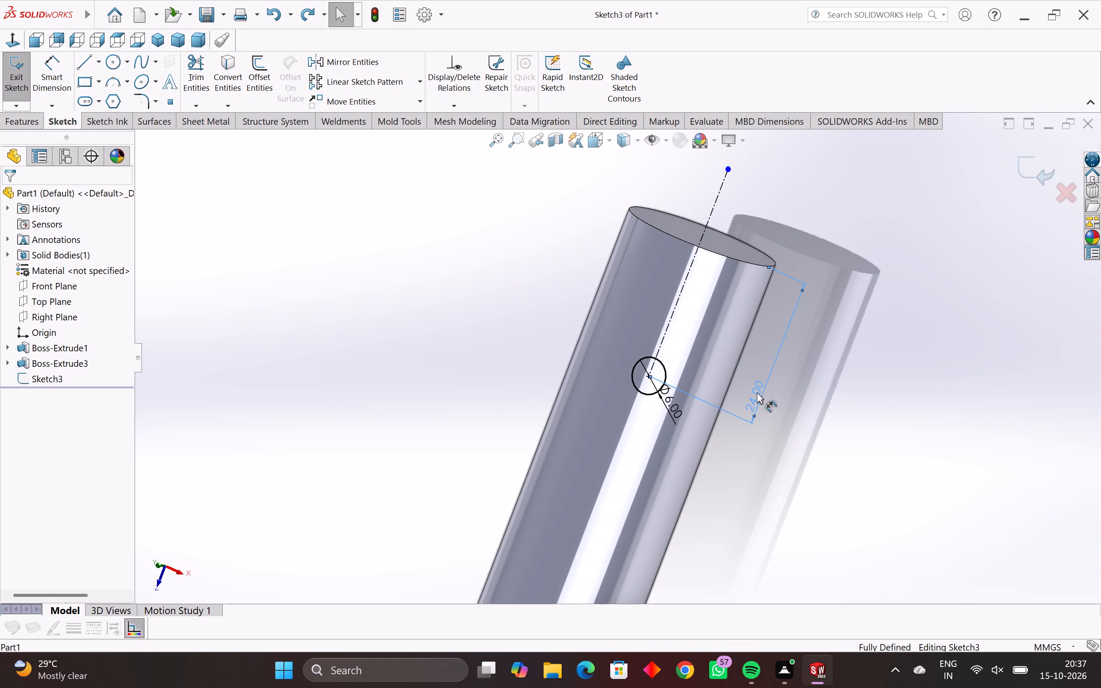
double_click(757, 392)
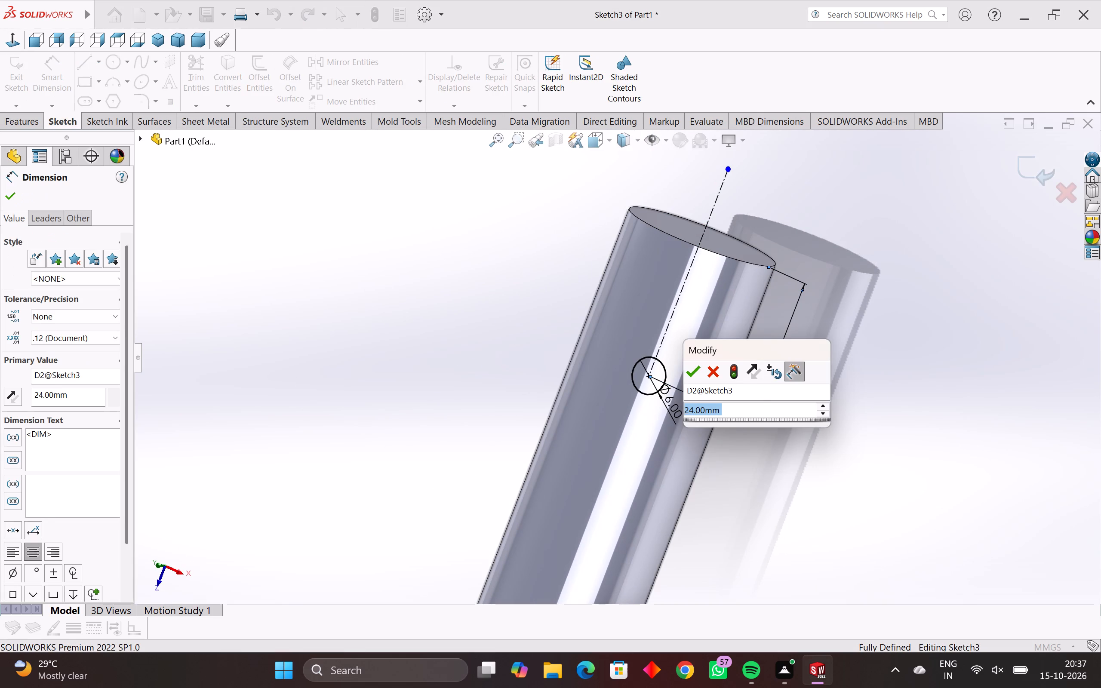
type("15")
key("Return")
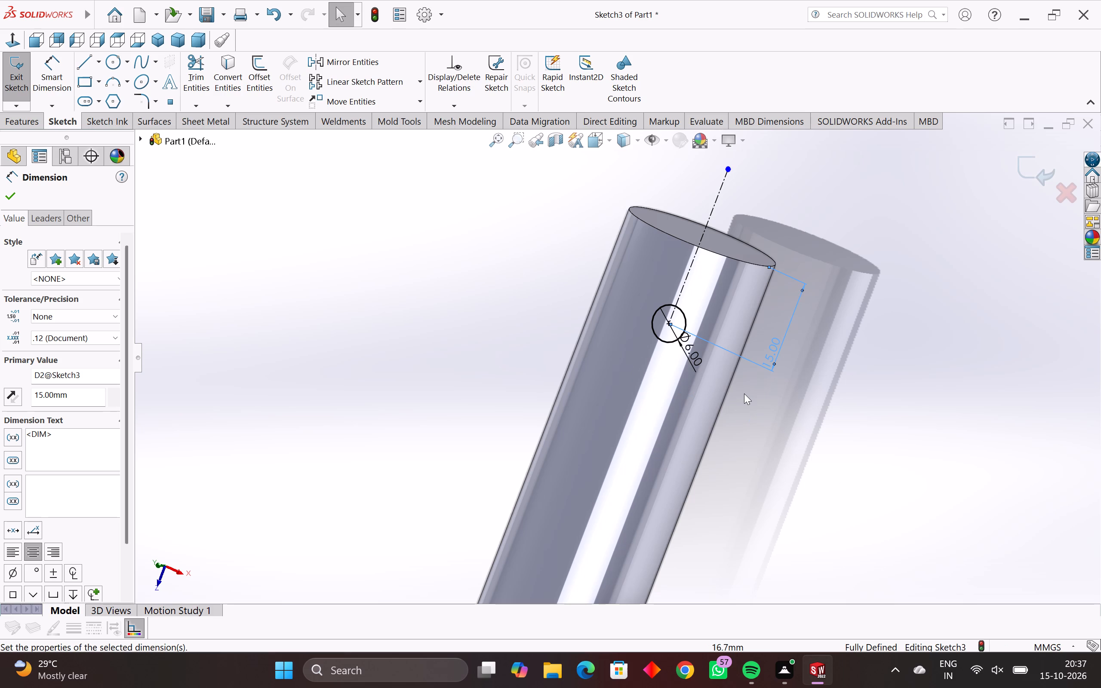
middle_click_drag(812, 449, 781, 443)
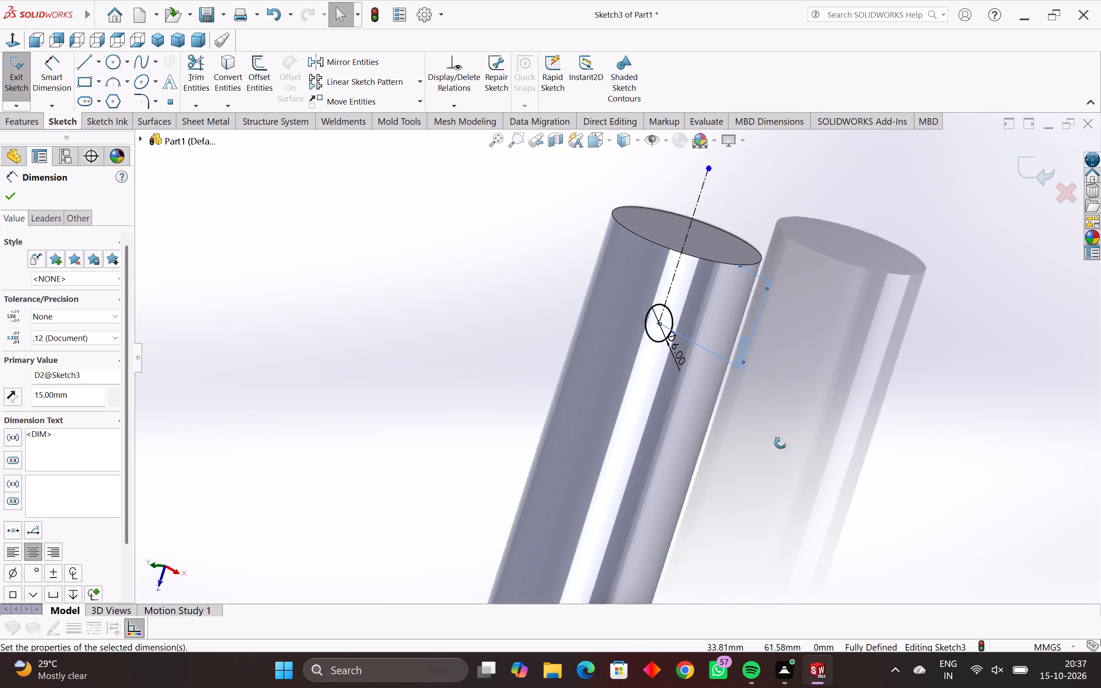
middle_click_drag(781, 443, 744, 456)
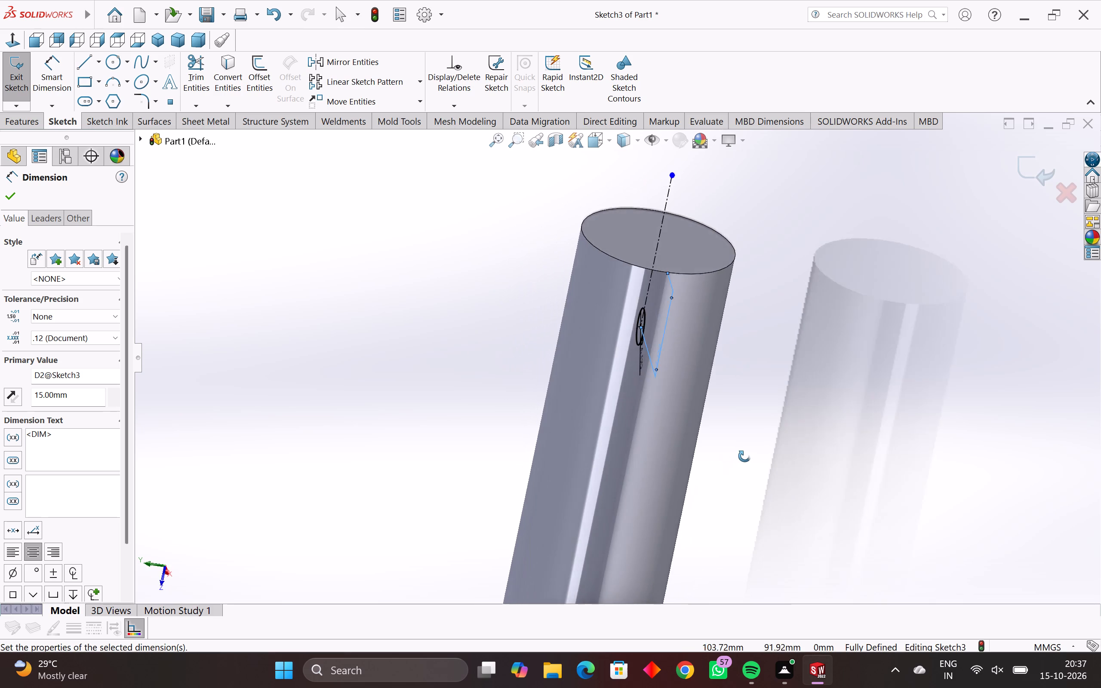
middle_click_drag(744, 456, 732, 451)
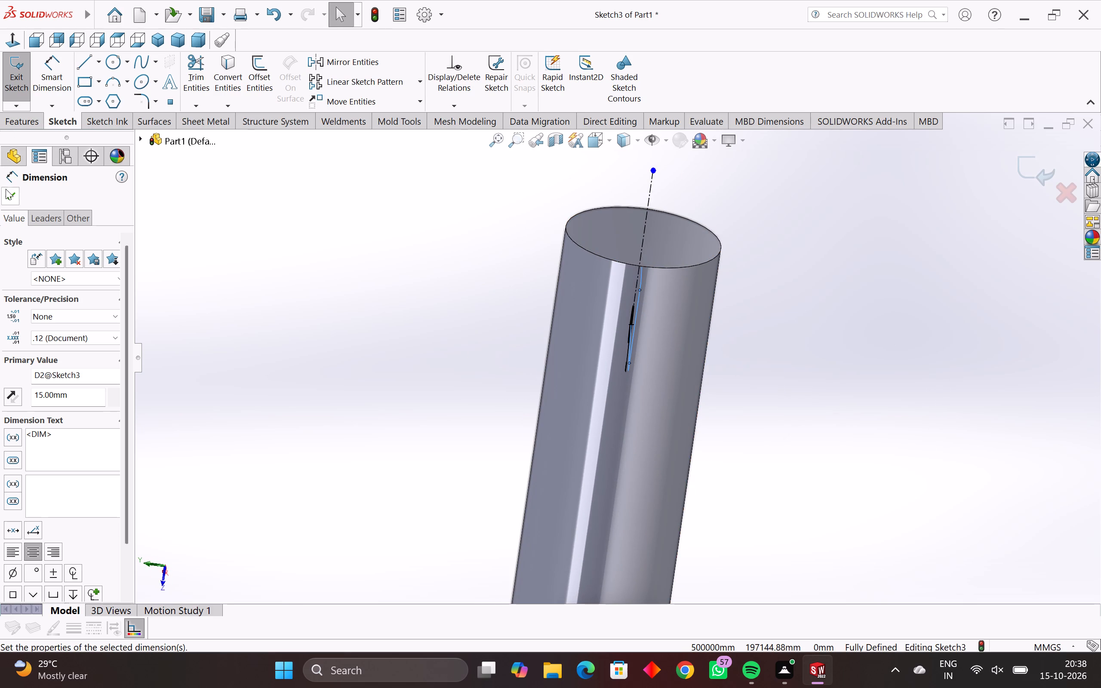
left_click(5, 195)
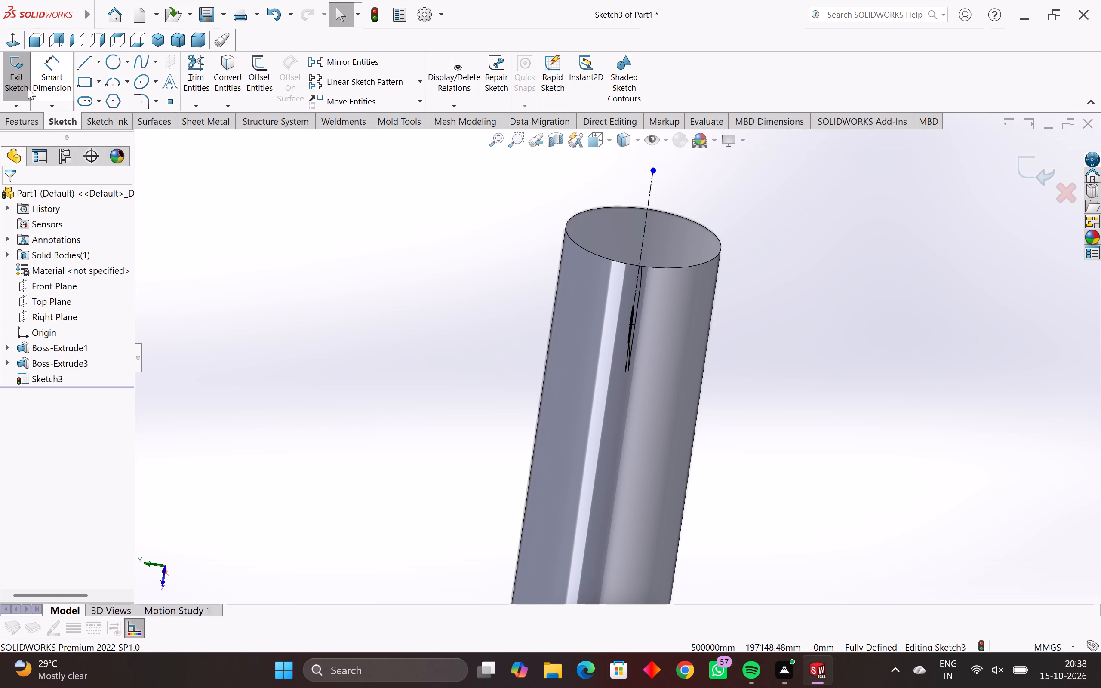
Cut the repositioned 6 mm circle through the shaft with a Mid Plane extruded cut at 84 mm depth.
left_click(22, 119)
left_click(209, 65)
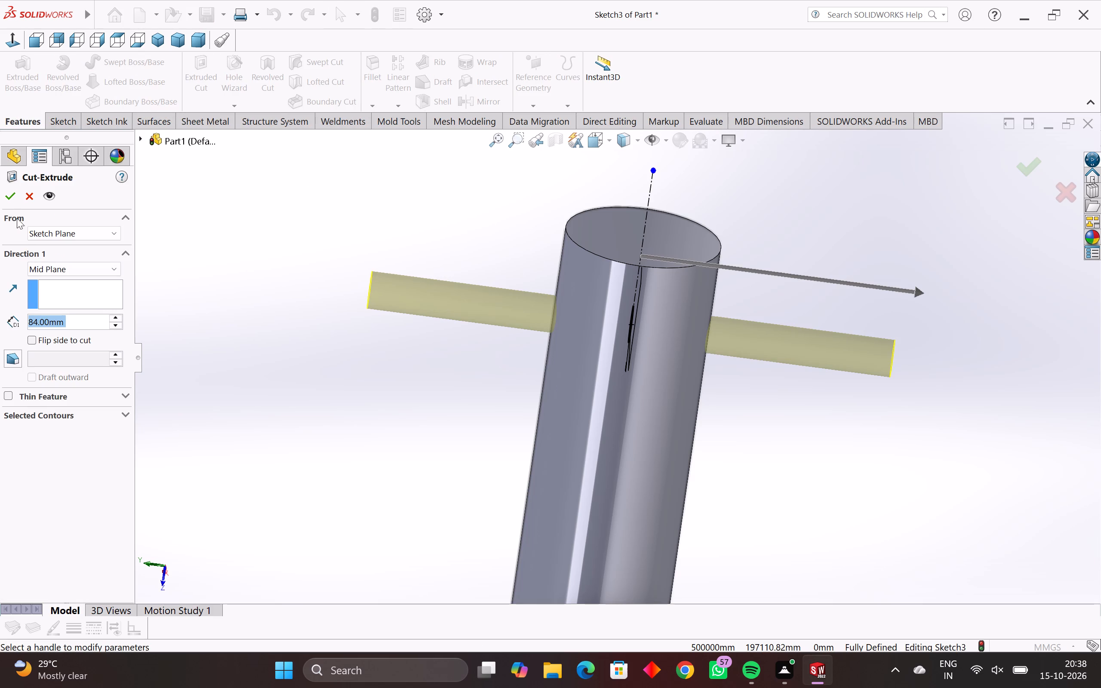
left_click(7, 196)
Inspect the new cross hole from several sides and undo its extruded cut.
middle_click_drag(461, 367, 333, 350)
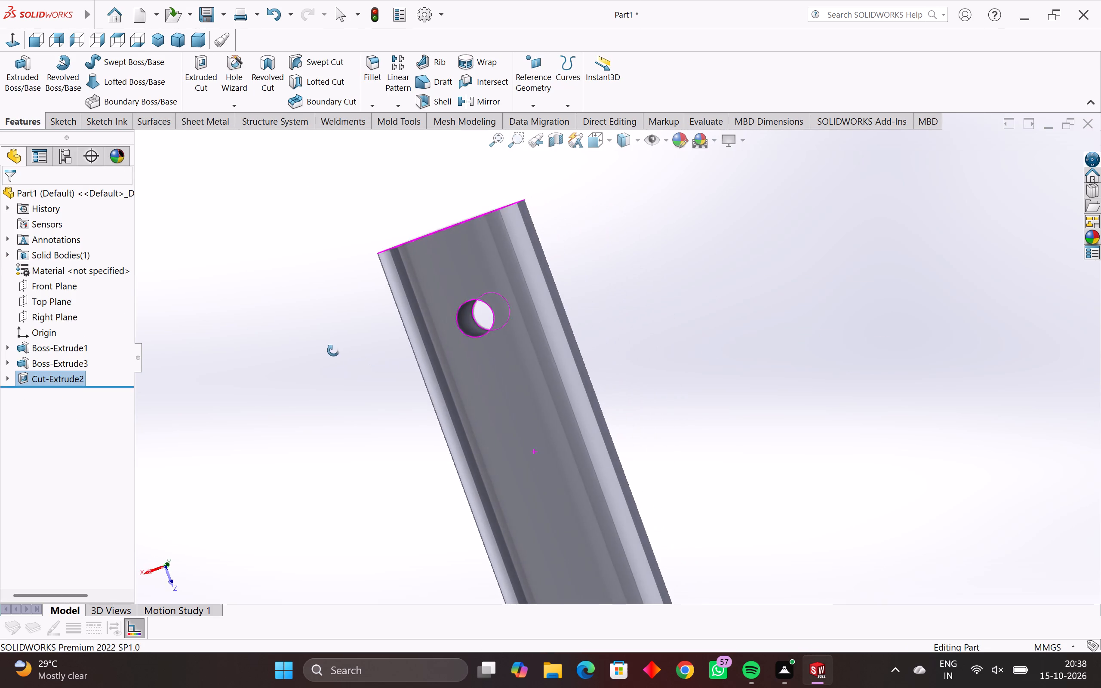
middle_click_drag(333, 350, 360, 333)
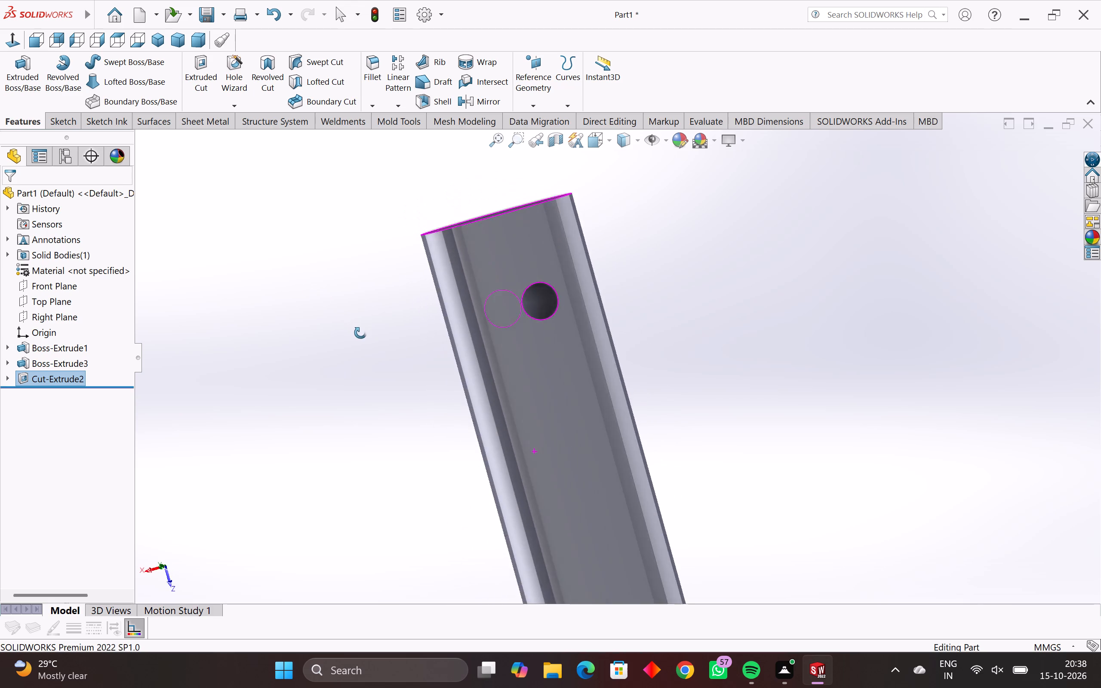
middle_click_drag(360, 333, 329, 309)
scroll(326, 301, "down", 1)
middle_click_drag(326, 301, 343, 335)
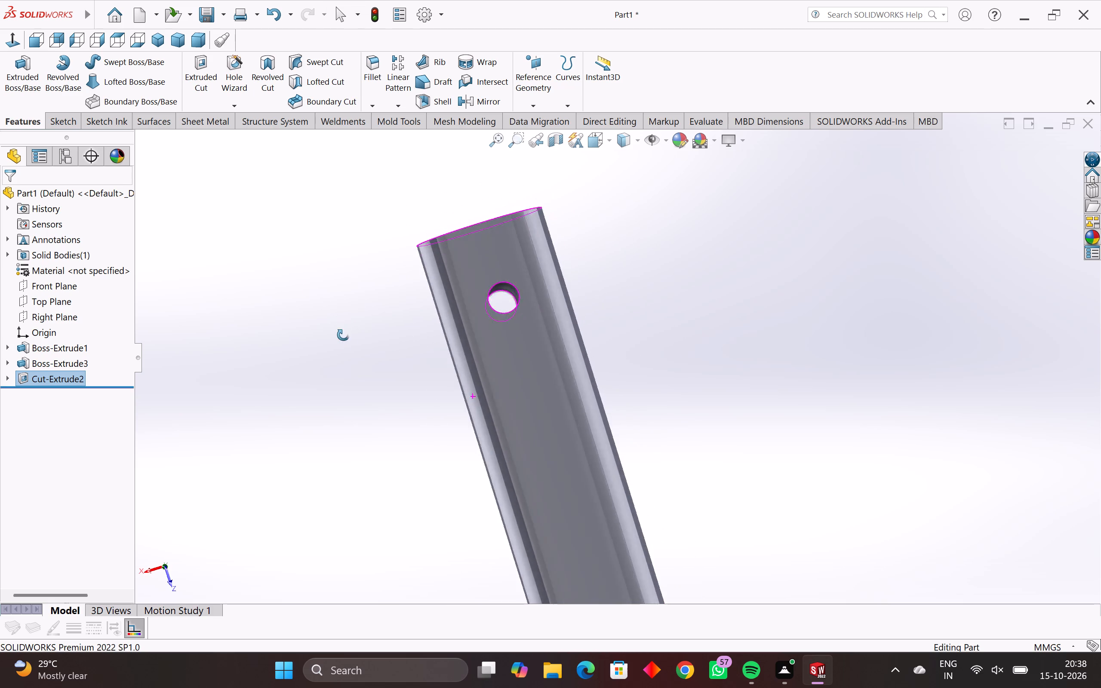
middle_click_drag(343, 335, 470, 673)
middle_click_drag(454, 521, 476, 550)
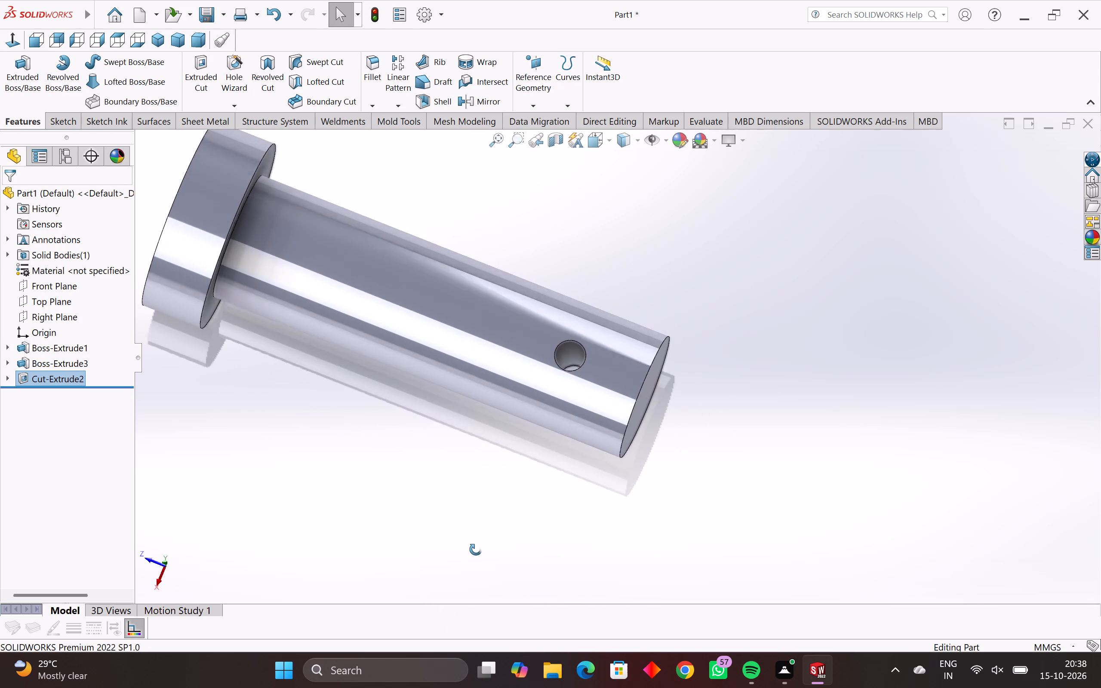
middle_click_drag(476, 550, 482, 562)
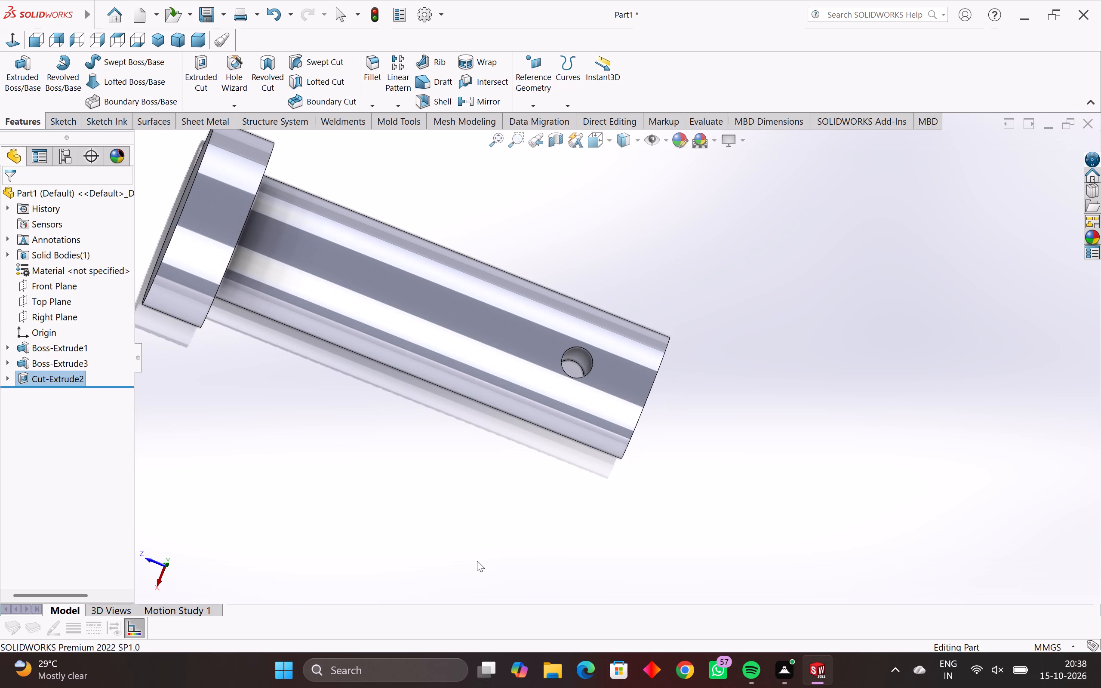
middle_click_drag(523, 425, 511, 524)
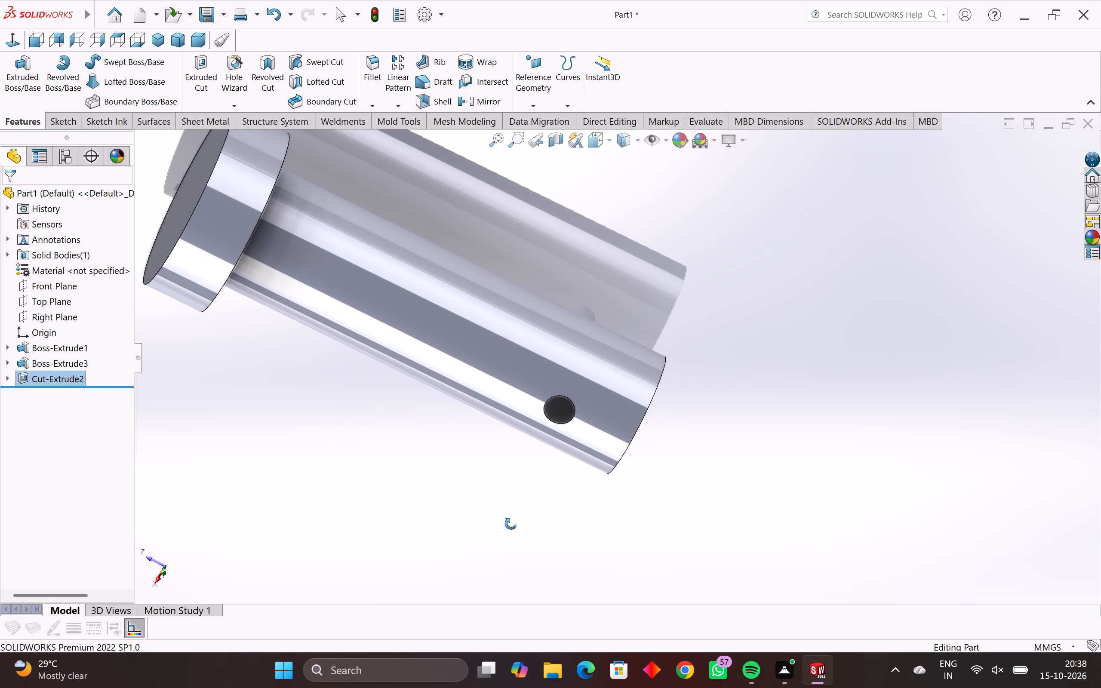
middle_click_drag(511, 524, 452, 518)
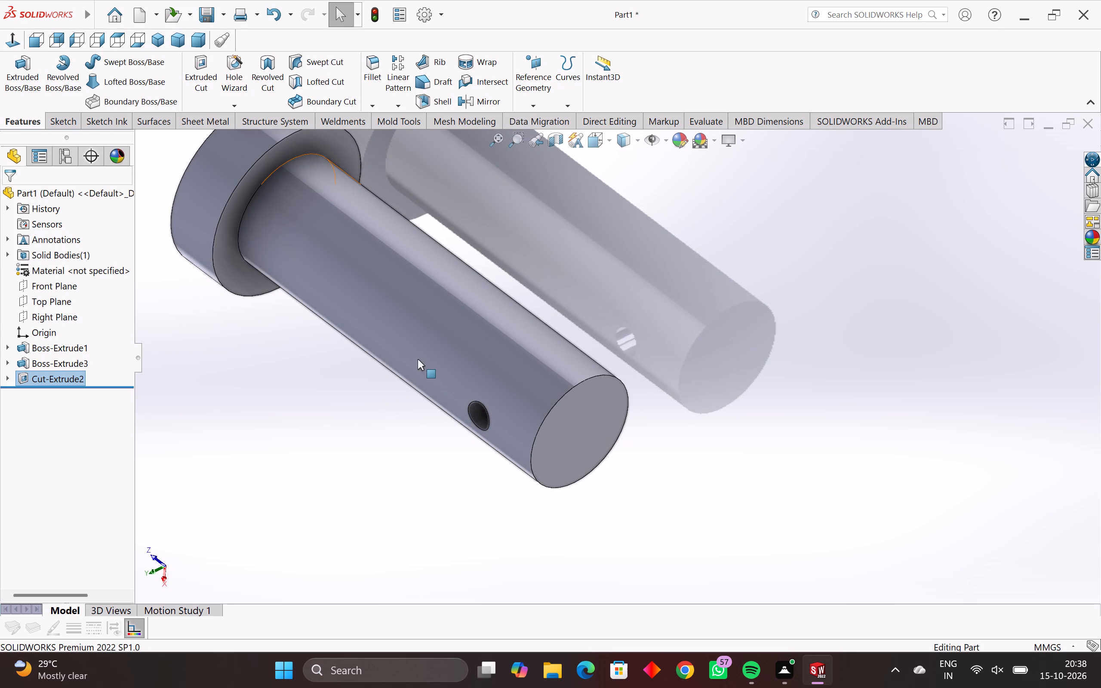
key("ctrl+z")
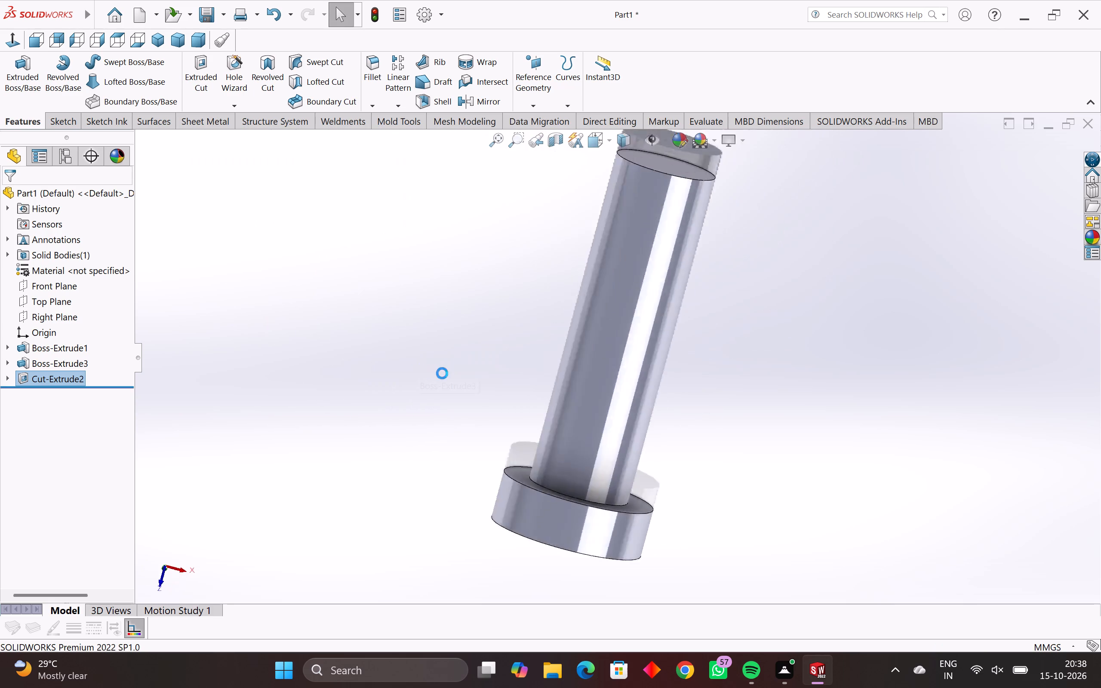
Set the circle centre's distance from the shaft's free end to 14 mm.
middle_click_drag(637, 323, 716, 376)
double_click(658, 355)
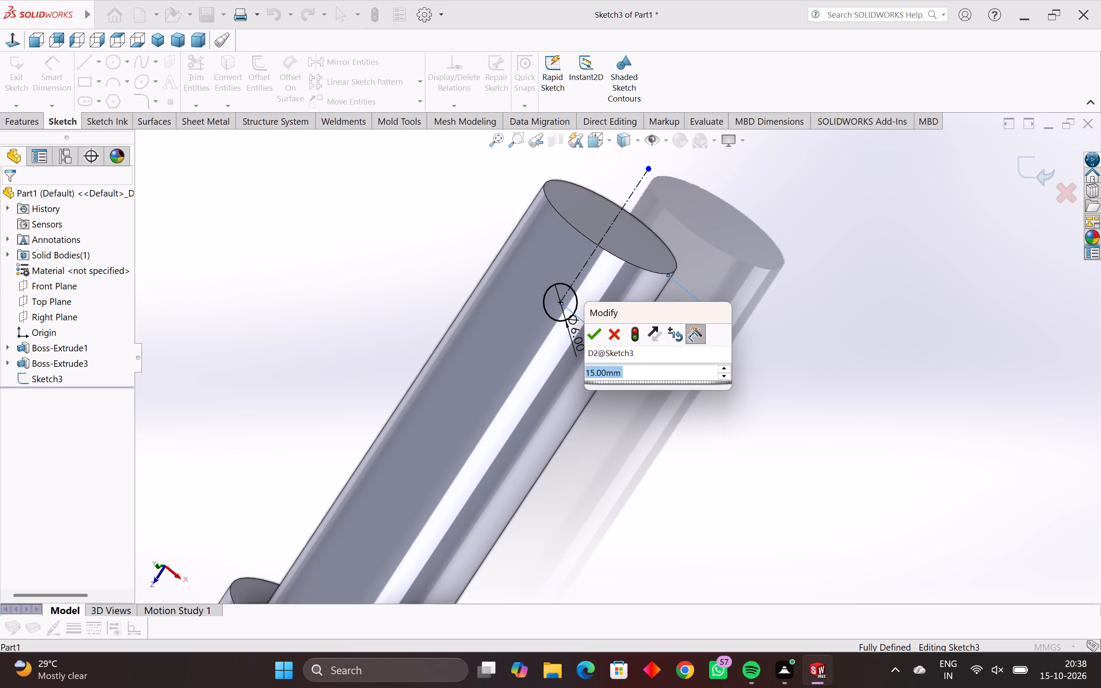
type("14")
key("Return")
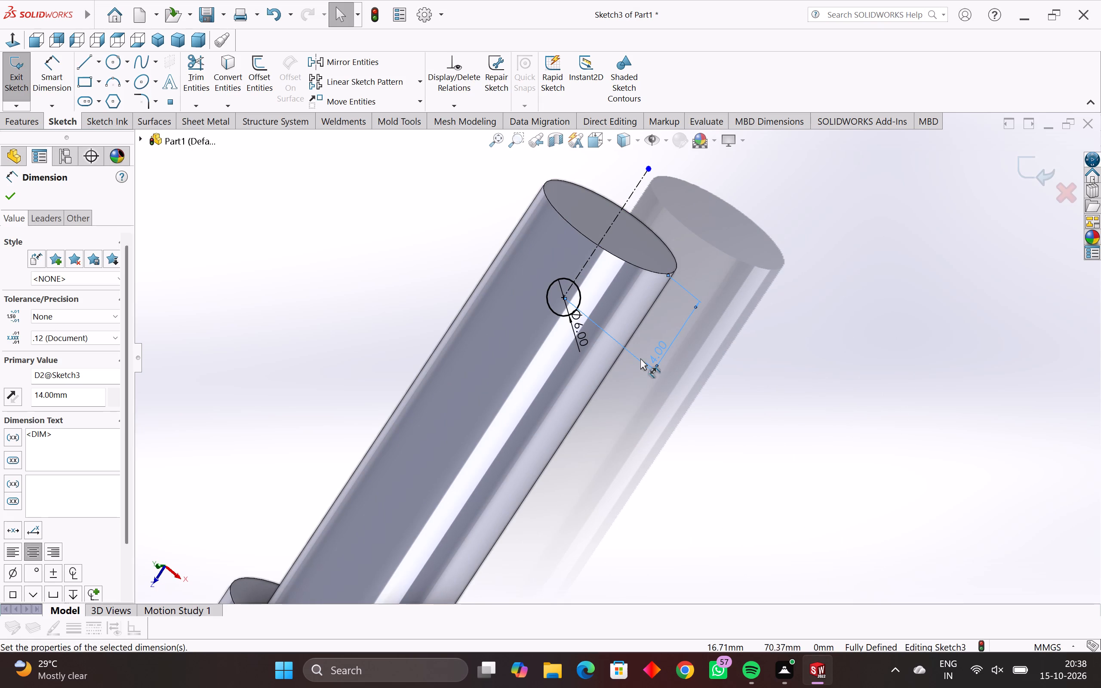
middle_click_drag(235, 202, 182, 224)
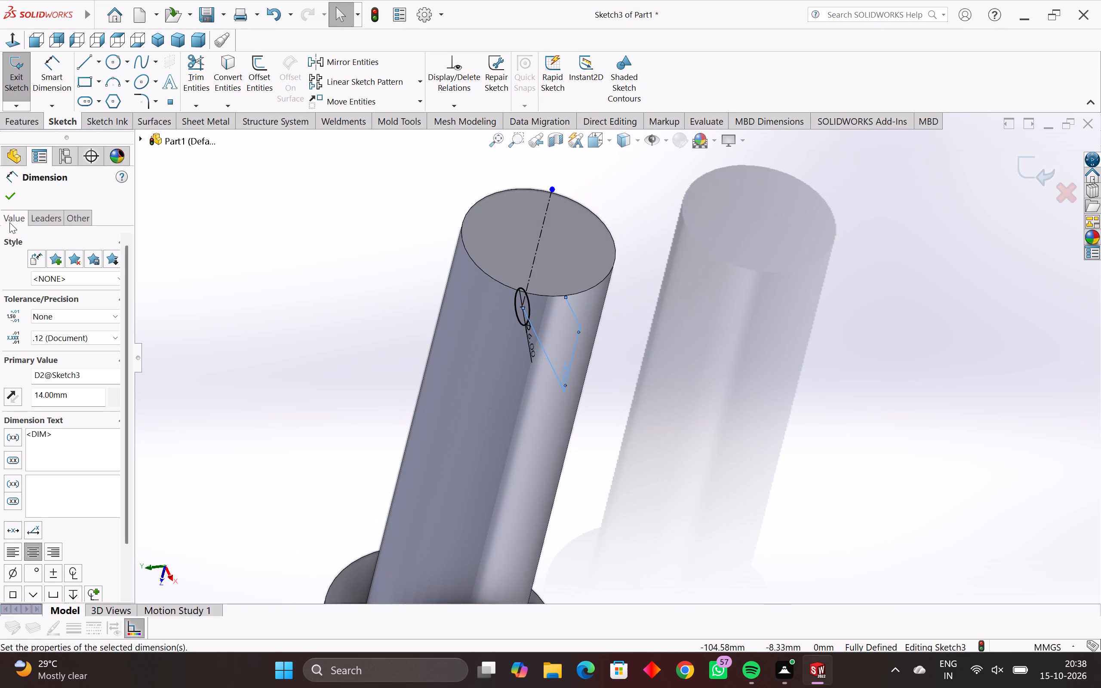
left_click(11, 189)
Cut the 6 mm circle through the shaft with a Mid Plane extruded cut at 84 mm depth.
left_click(26, 124)
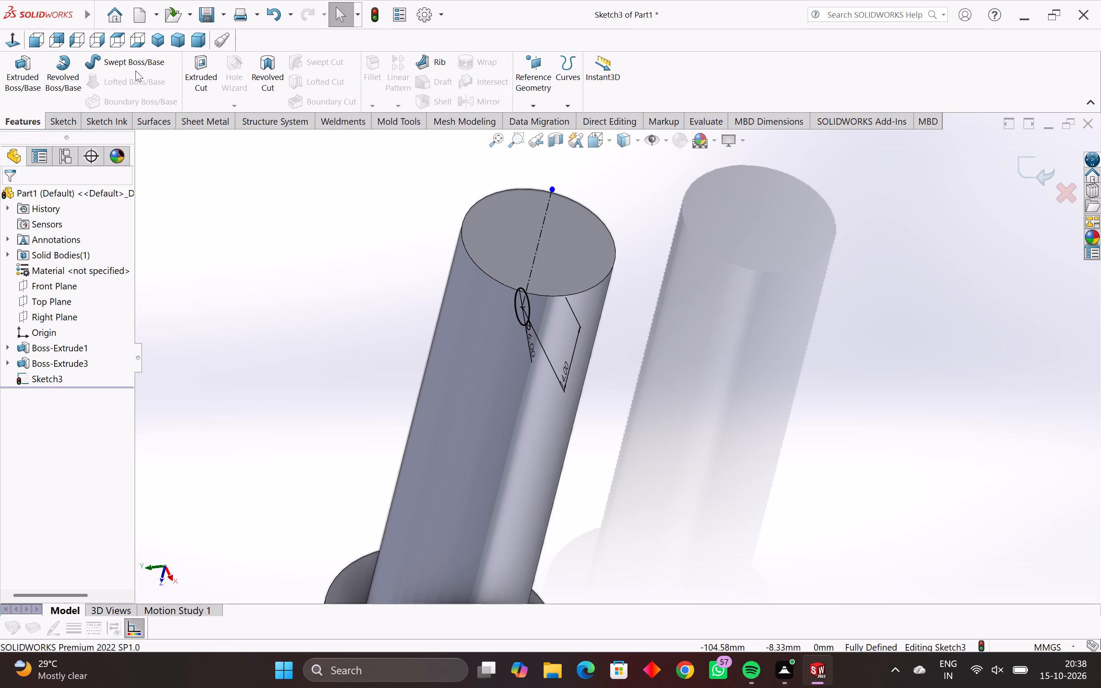
left_click(211, 70)
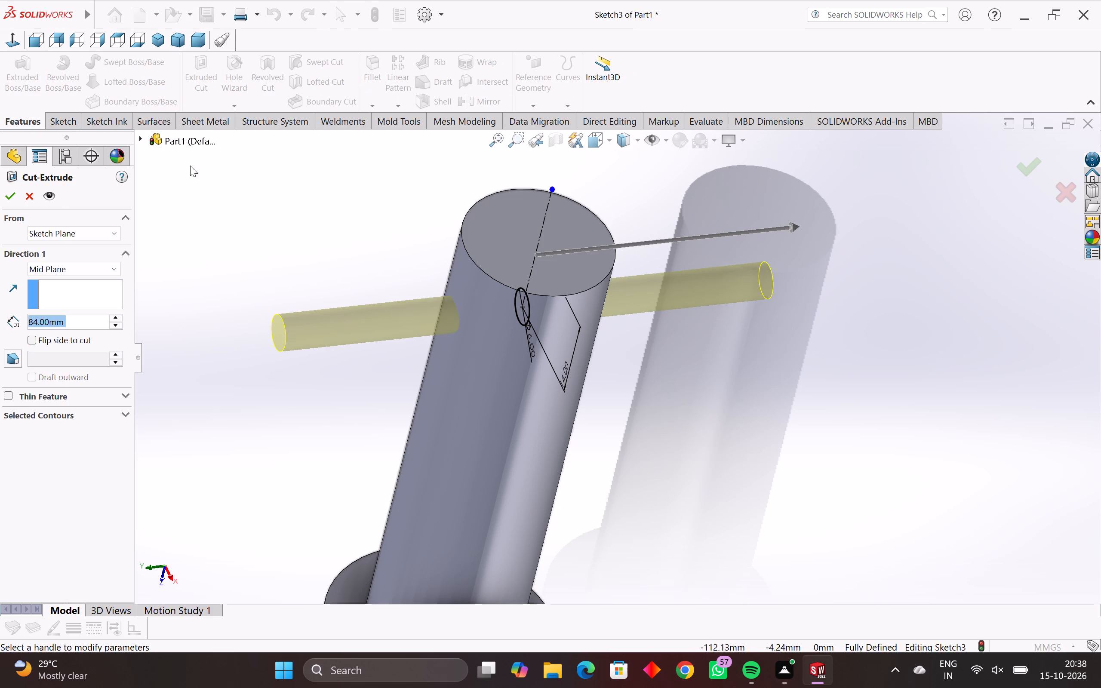
left_click(10, 196)
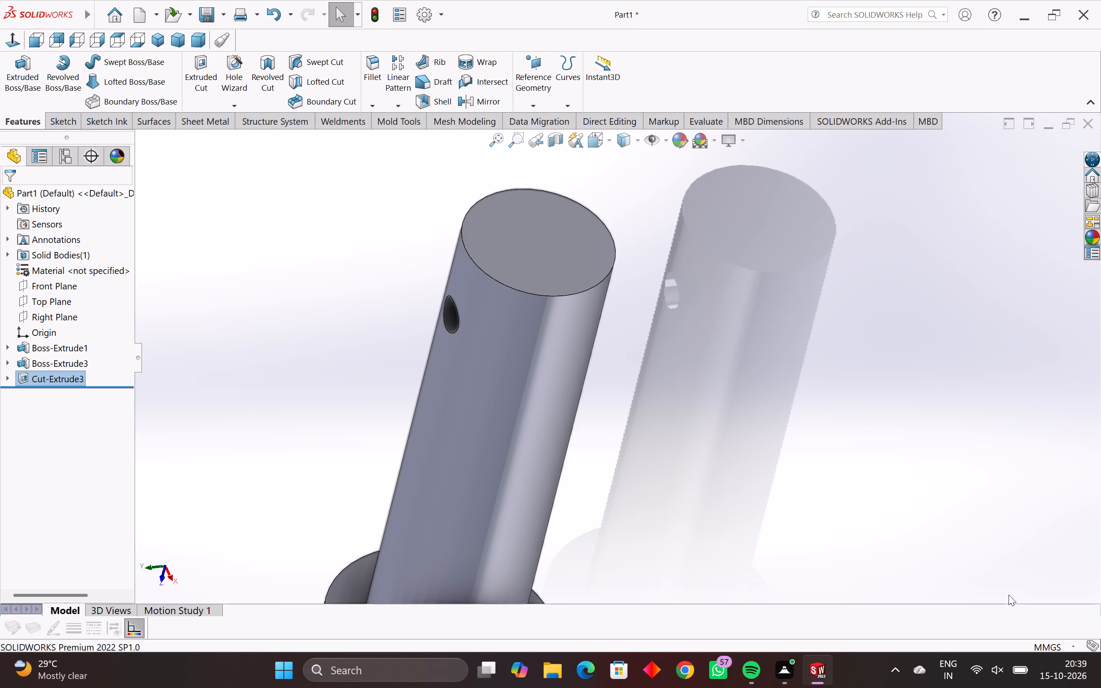
Examine the finished pin and its cross hole from several sides and distances.
scroll(1100, 624, "down", 2)
scroll(642, 455, "down", 4)
scroll(536, 509, "down", 4)
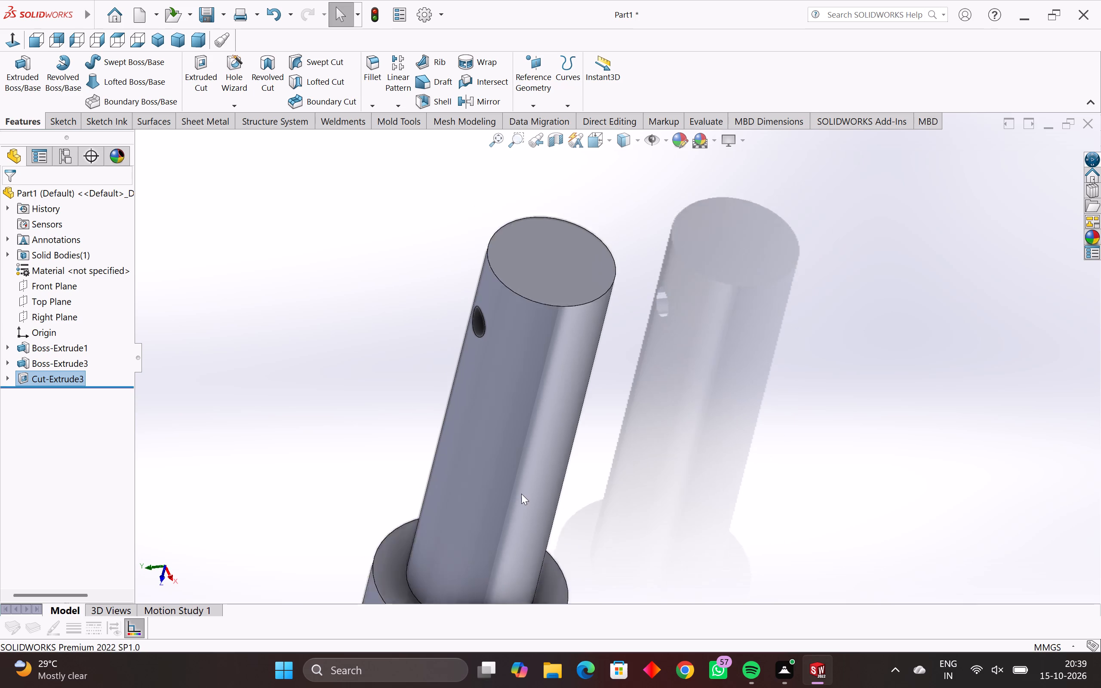
scroll(521, 494, "up", 3)
middle_click_drag(521, 494, 648, 426)
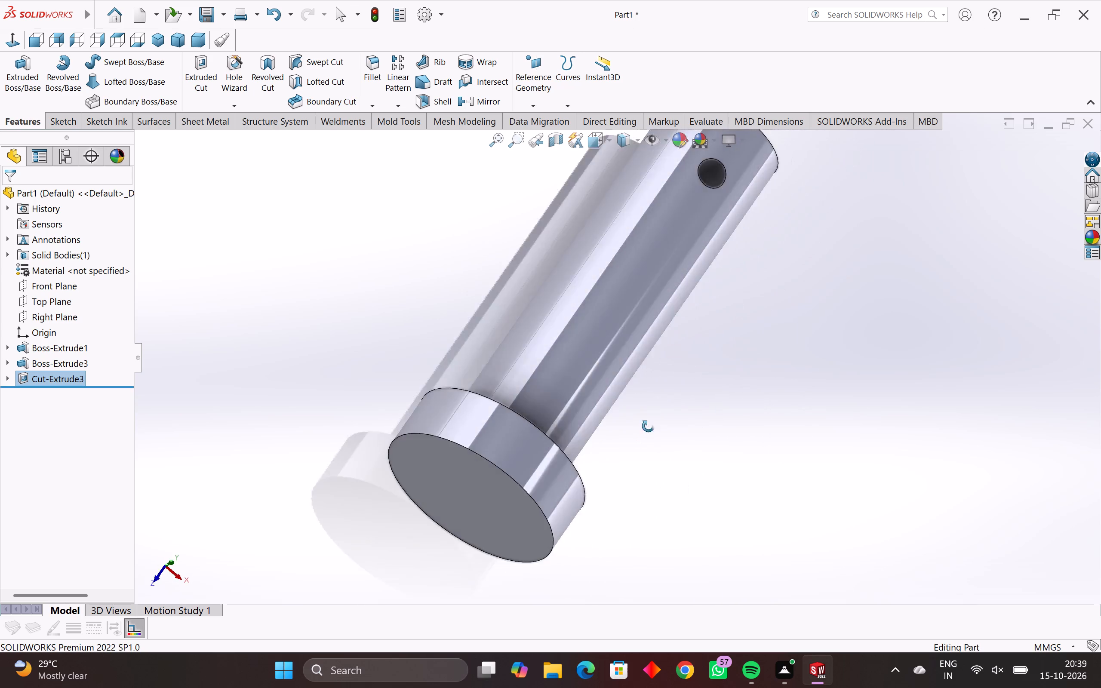
middle_click_drag(648, 426, 477, 389)
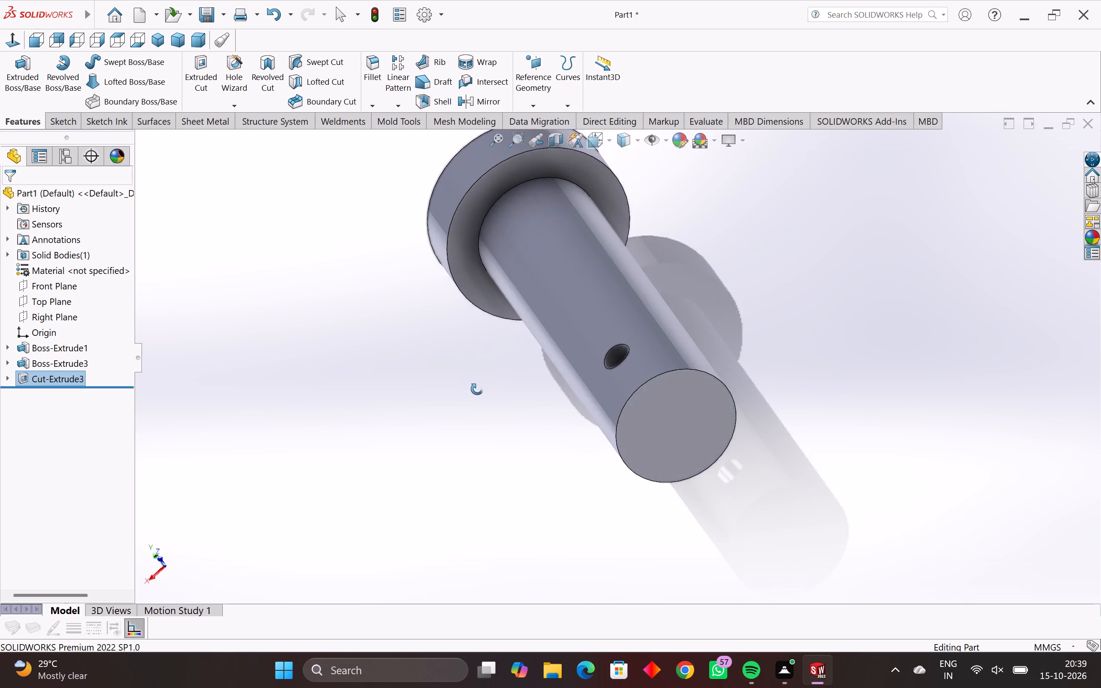
middle_click_drag(477, 389, 536, 468)
scroll(556, 455, "down", 3)
middle_click_drag(601, 365, 579, 387)
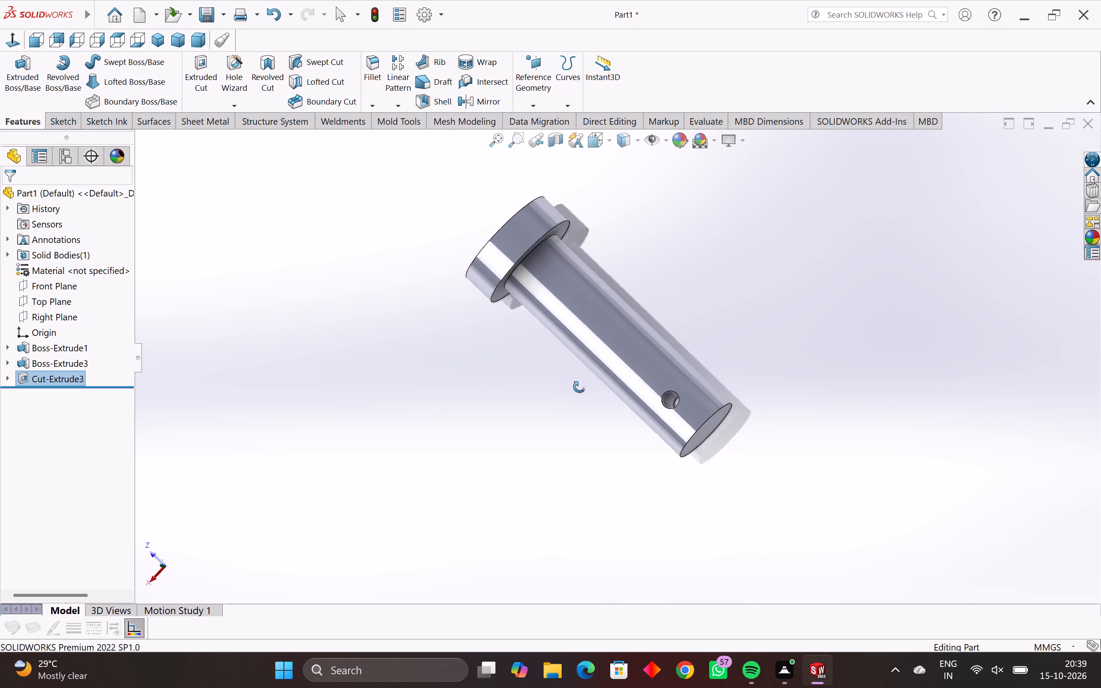
middle_click_drag(579, 387, 586, 398)
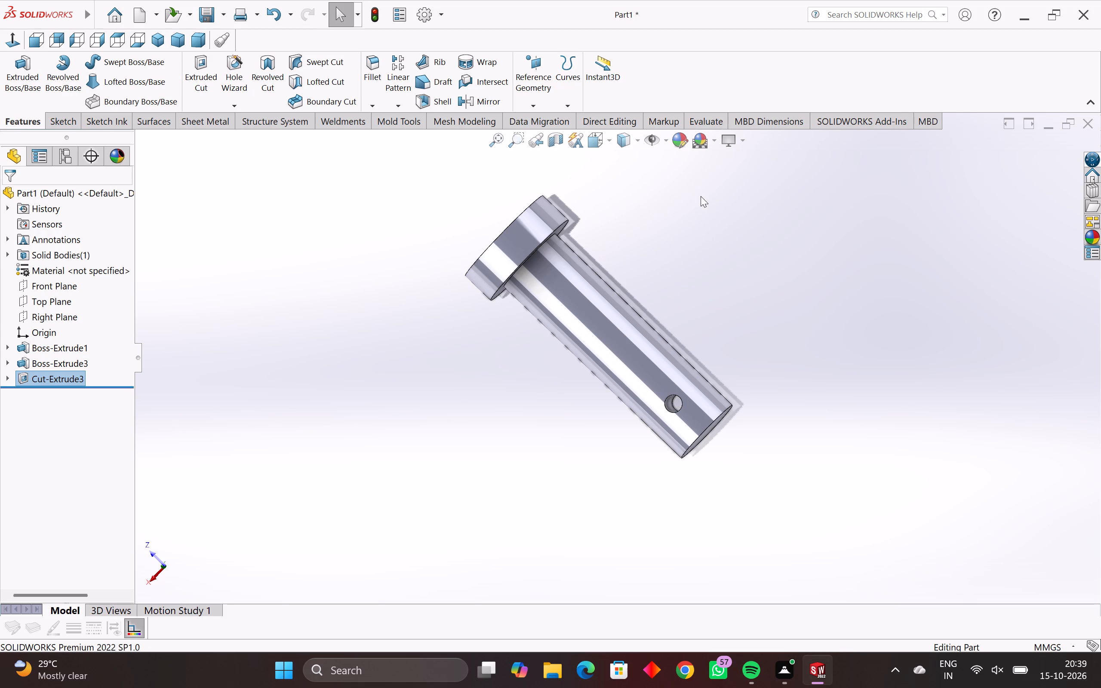
scroll(668, 192, "down", 3)
scroll(641, 208, "up", 3)
scroll(580, 310, "down", 3)
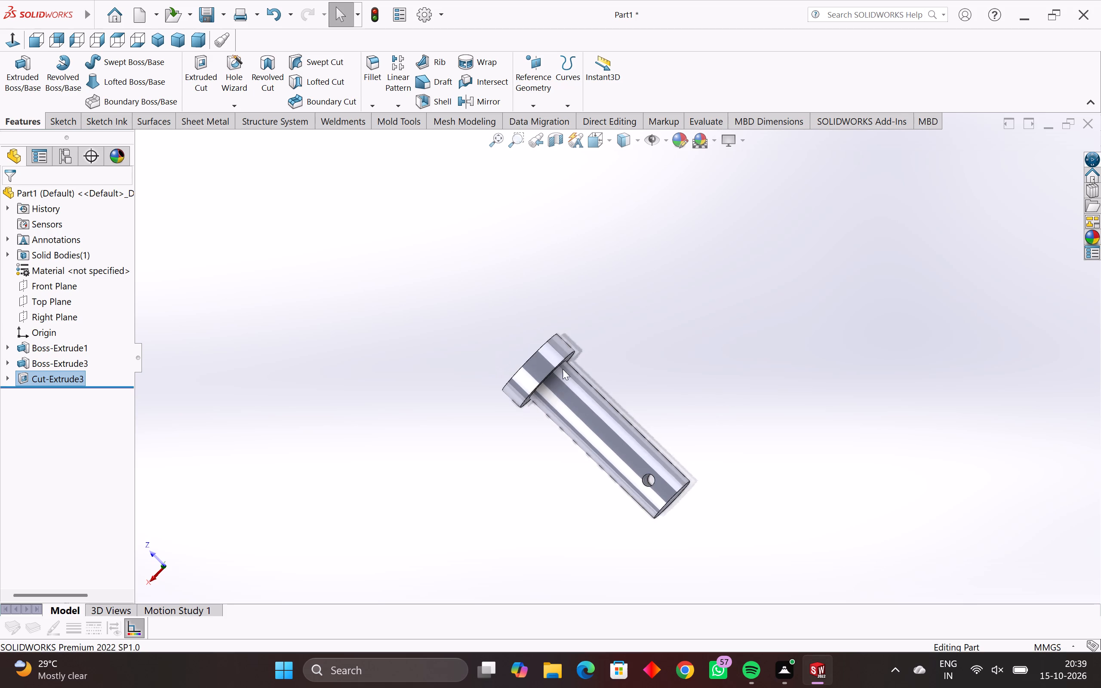
scroll(575, 387, "up", 2)
scroll(572, 419, "down", 2)
scroll(573, 421, "up", 4)
scroll(672, 425, "down", 3)
scroll(672, 425, "up", 1)
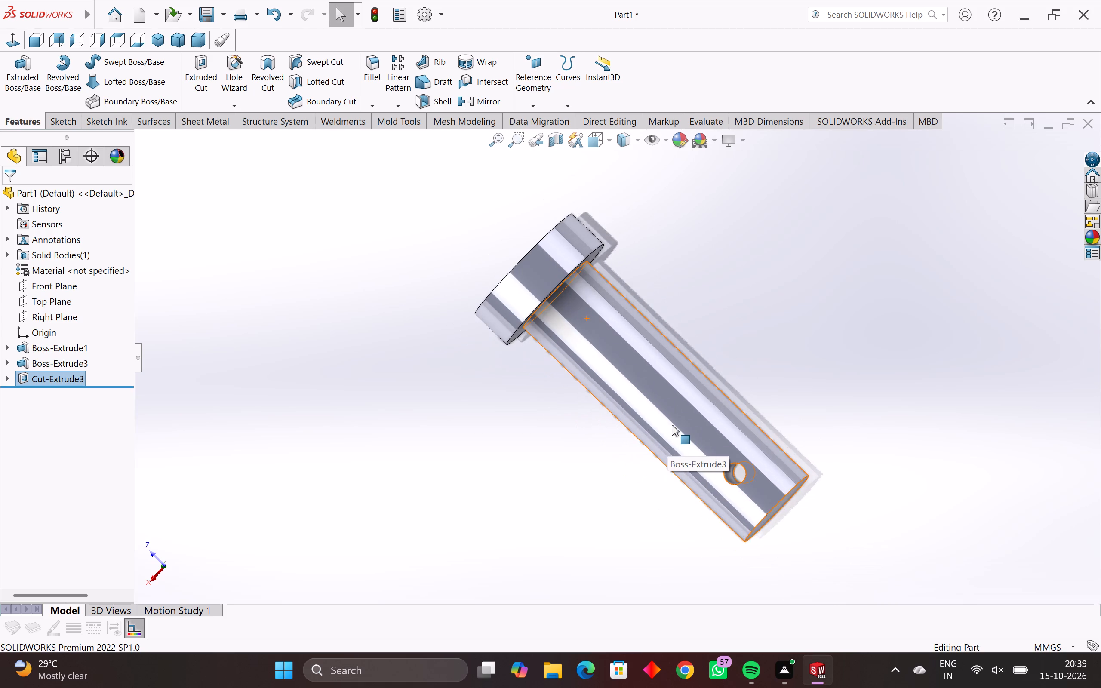
scroll(672, 425, "up", 2)
scroll(682, 349, "down", 3)
scroll(664, 298, "up", 3)
scroll(660, 293, "down", 4)
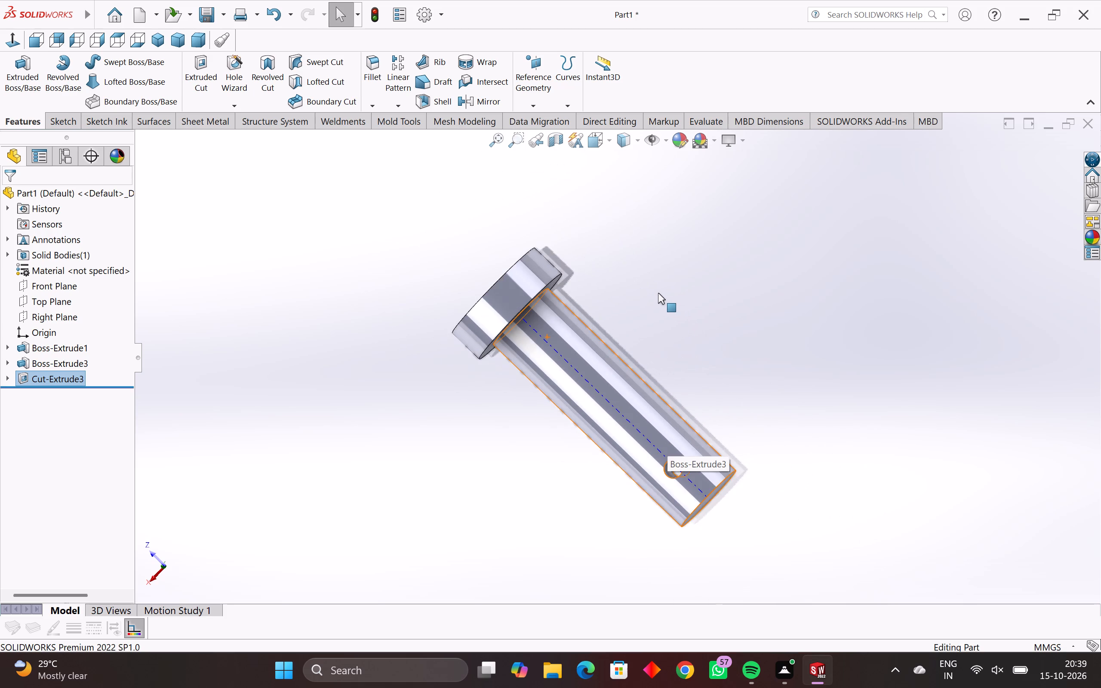
scroll(654, 293, "up", 2)
scroll(651, 299, "down", 3)
key("Escape")
key("Escape")
key("Escape")
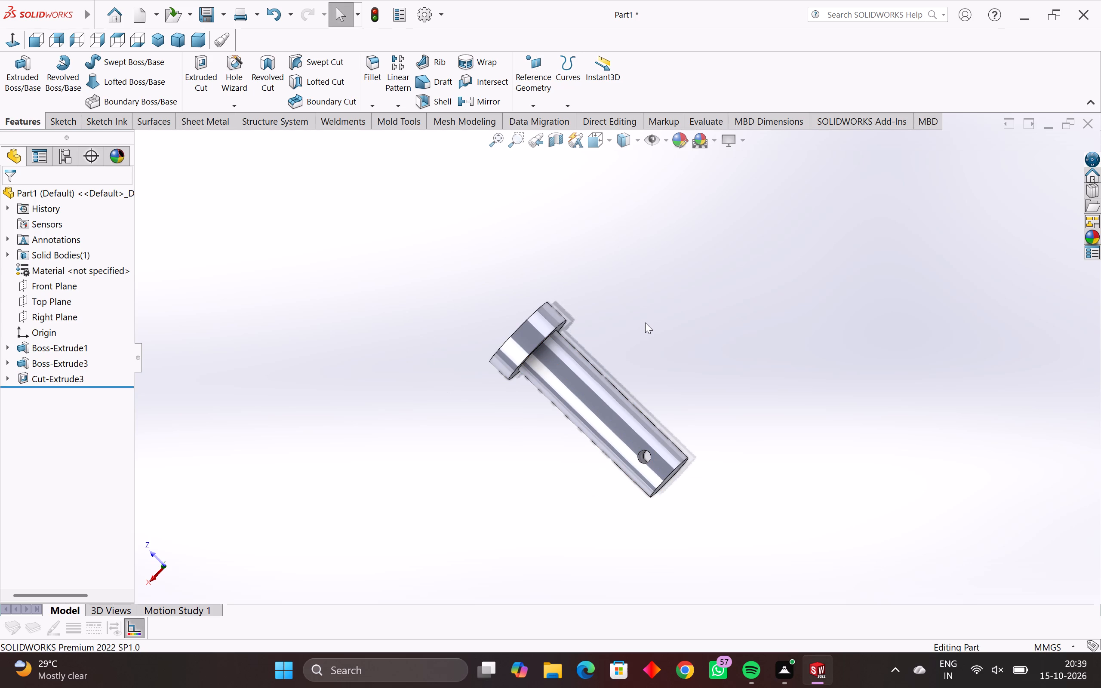
key("Escape")
key("Escape")
key("Escape")
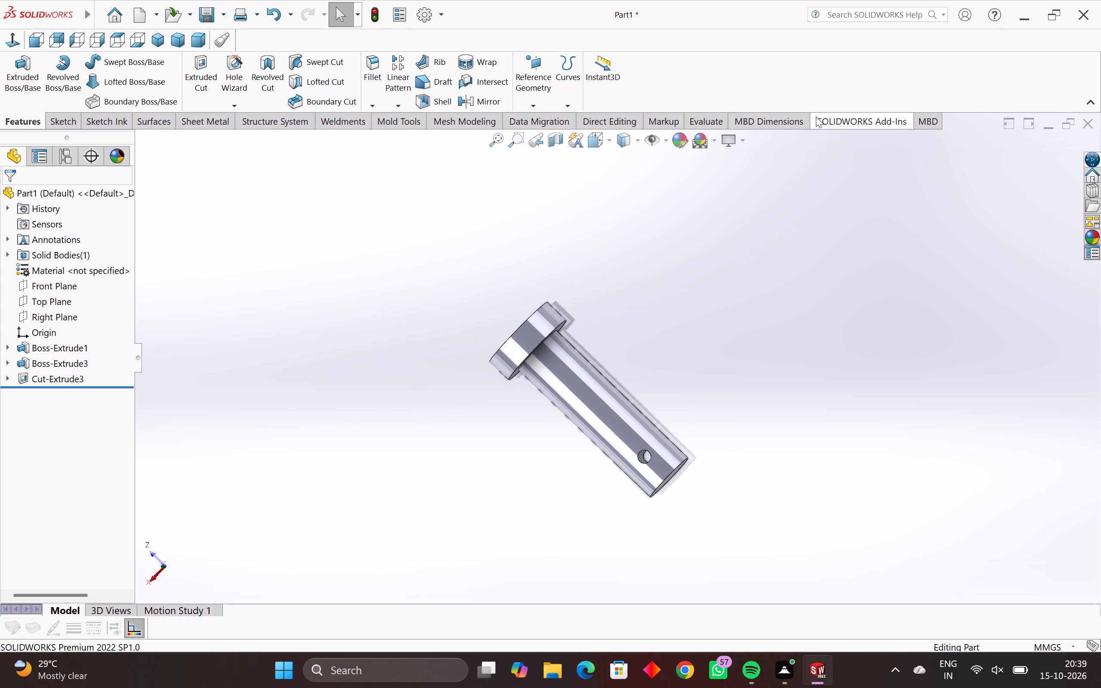
Save the pin part in the Documents folder as 1.PIN.
key("ctrl+s")
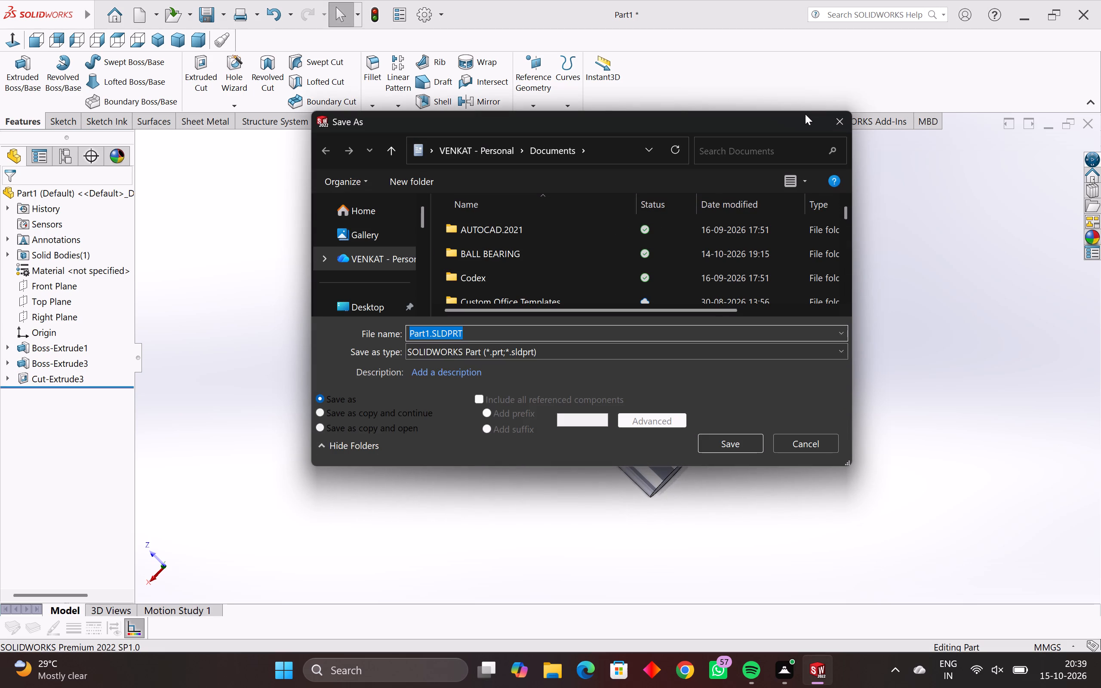
type("pim")
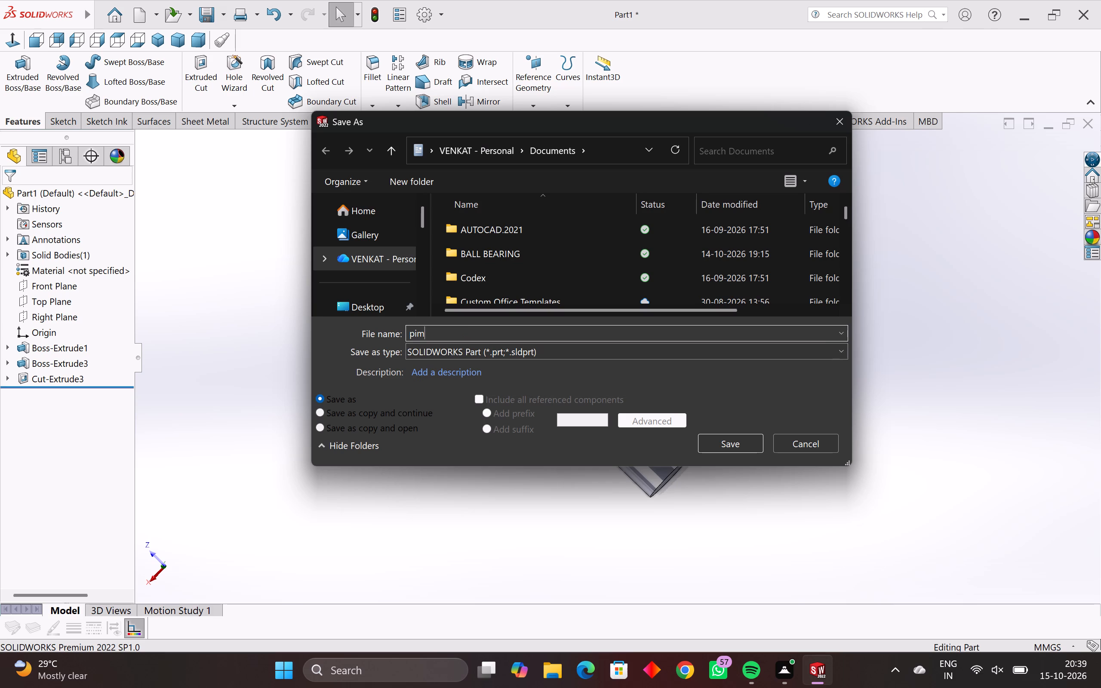
key("BackSpace")
key("space")
key("BackSpace")
type("PIN")
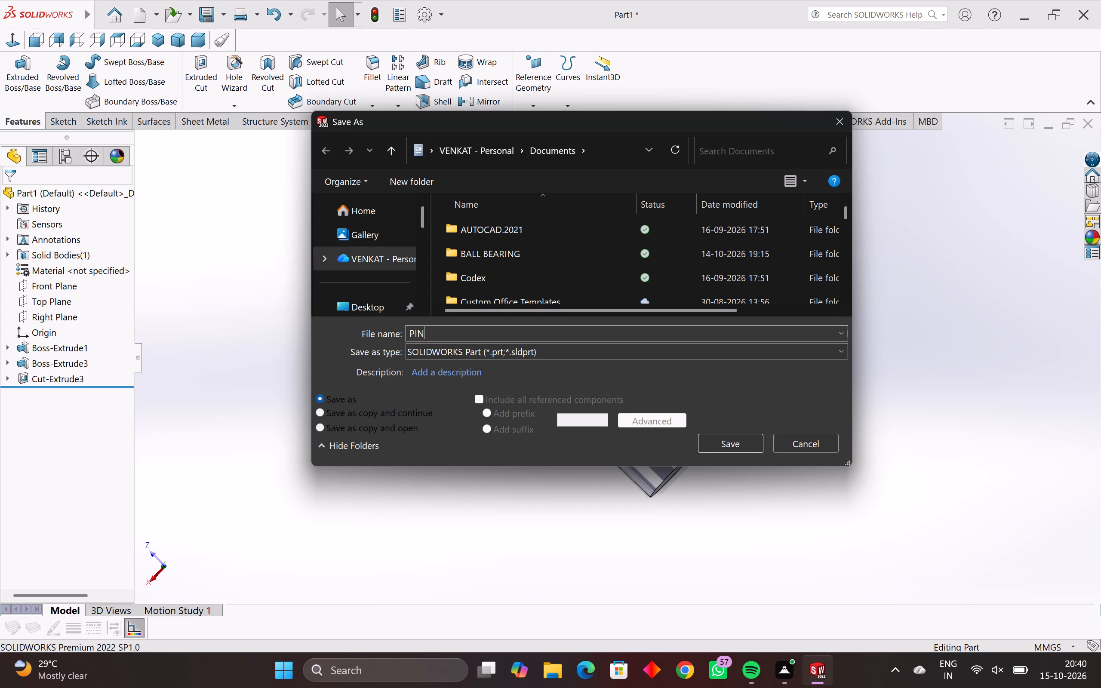
key("Left")
key("Left")
key("Left")
type("1.")
key("Return")
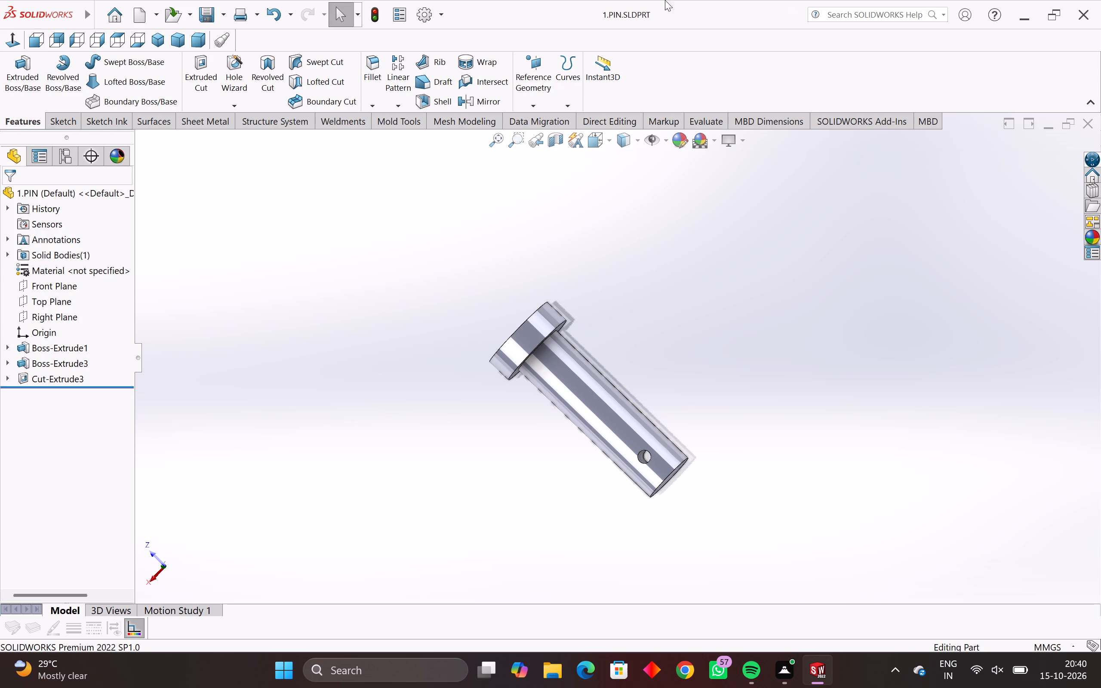
Create a new part document.
double_click(146, 15)
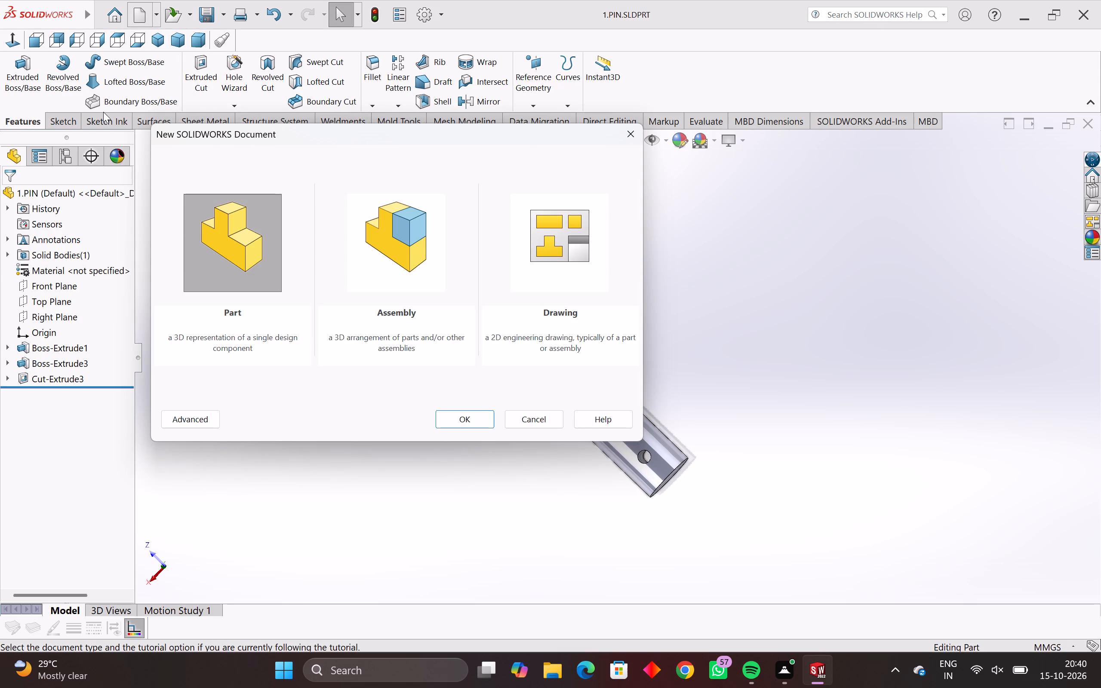
double_click(242, 242)
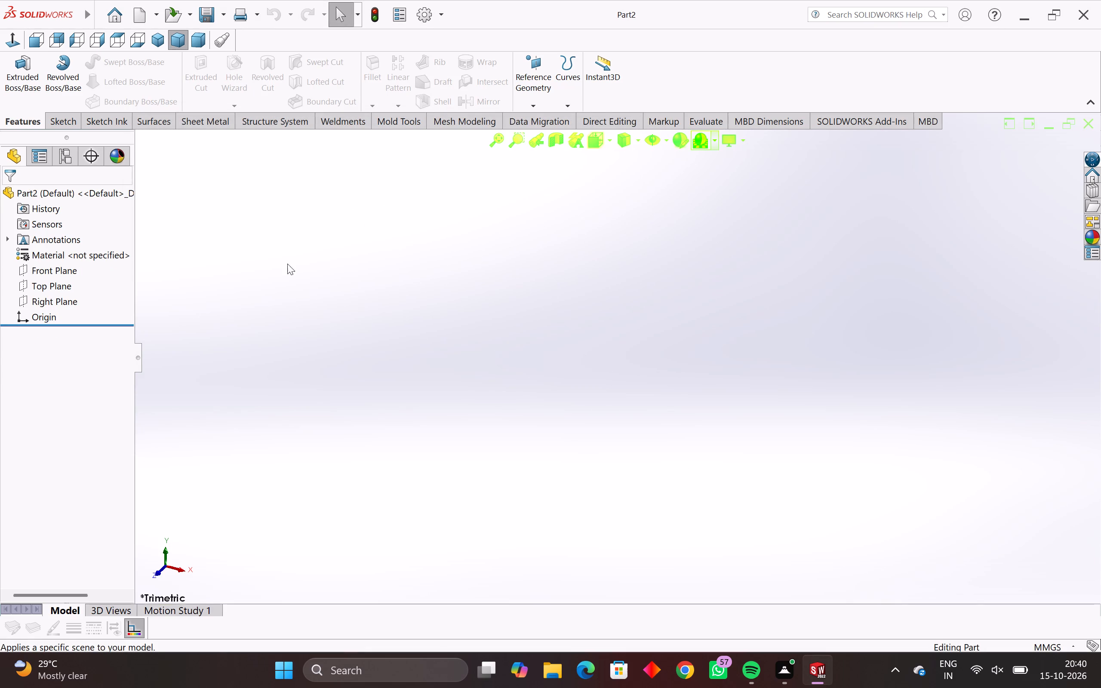
Sketch a 6 mm diameter circle centred on the origin on the Front Plane.
left_click(49, 274)
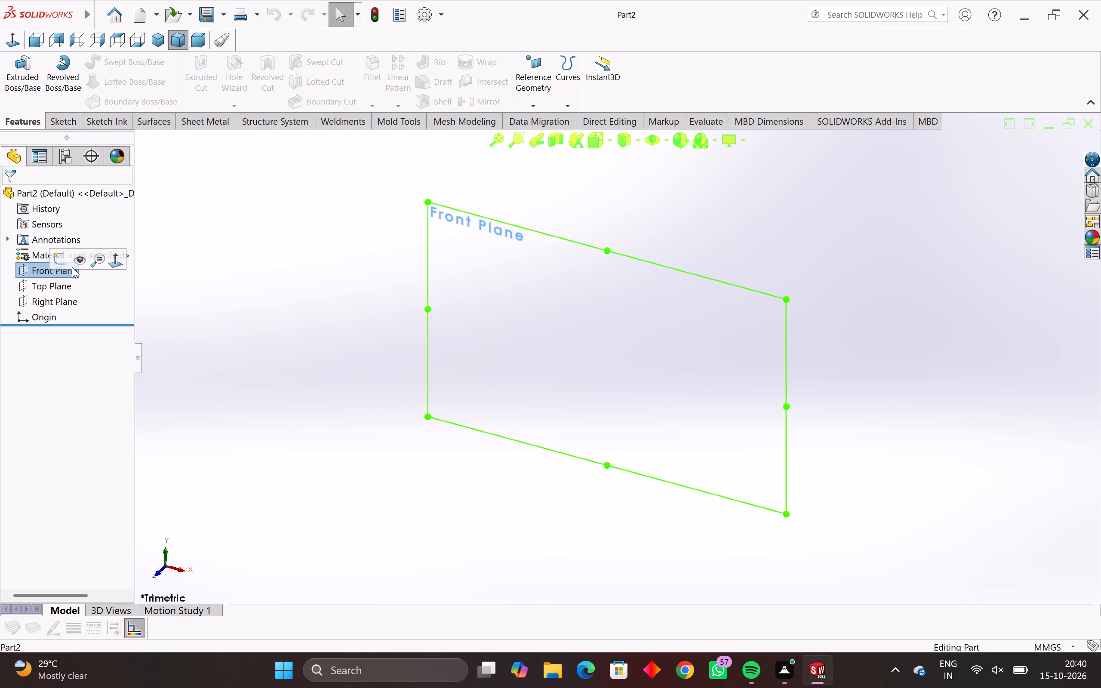
left_click(56, 258)
left_click(354, 239)
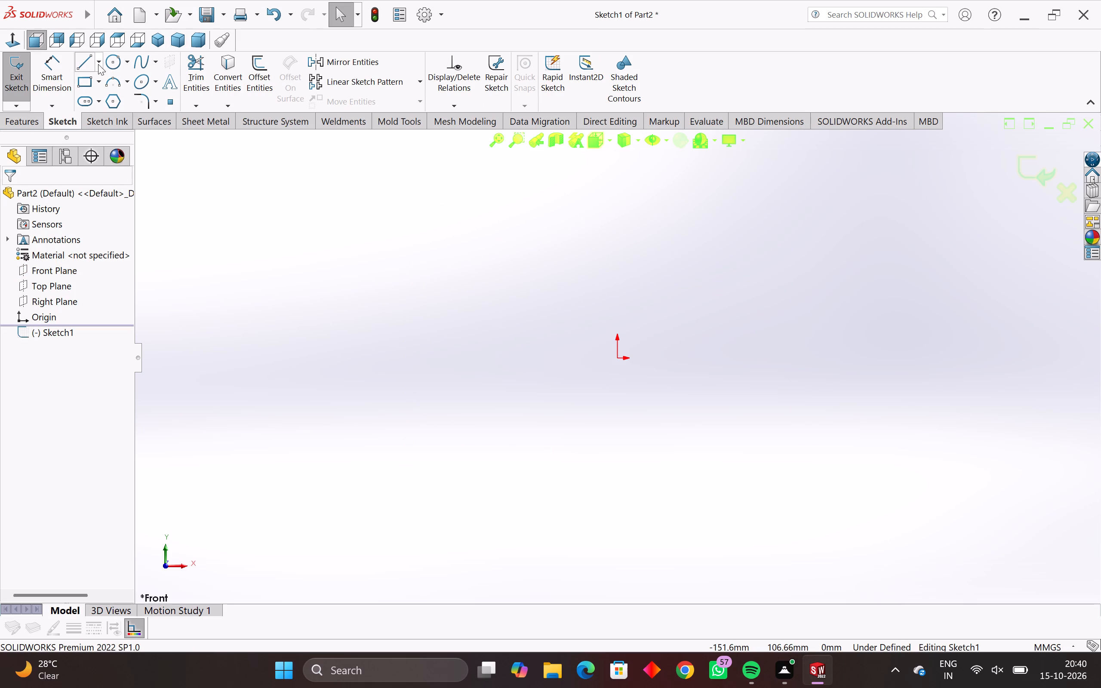
left_click(113, 60)
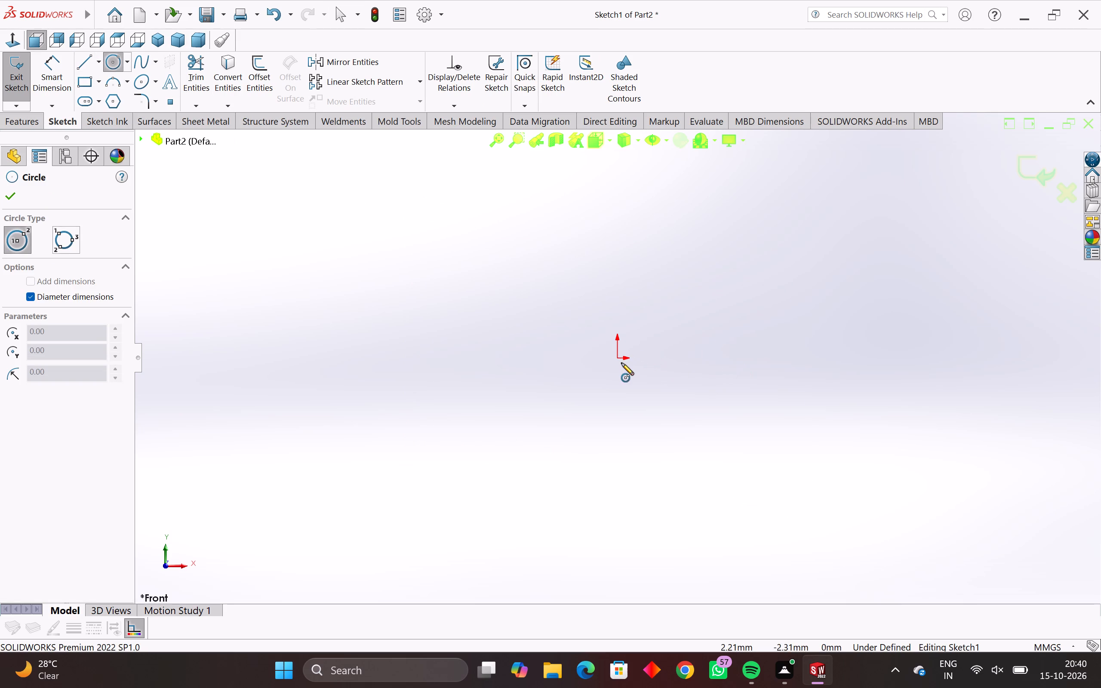
left_click(618, 359)
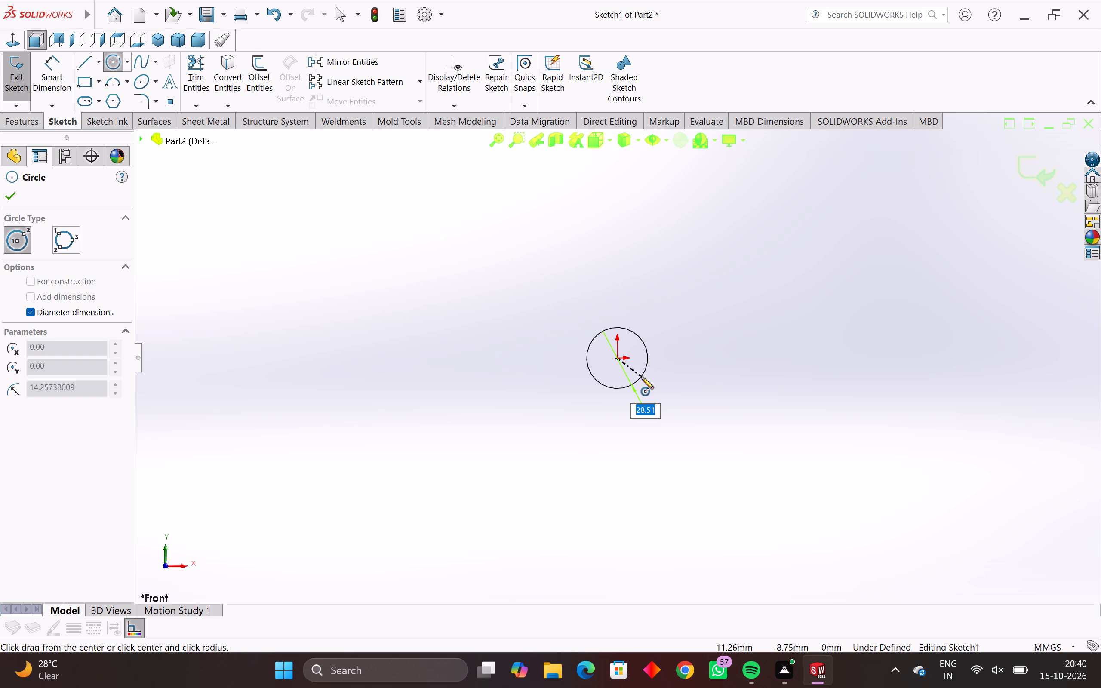
key("6")
key("Return")
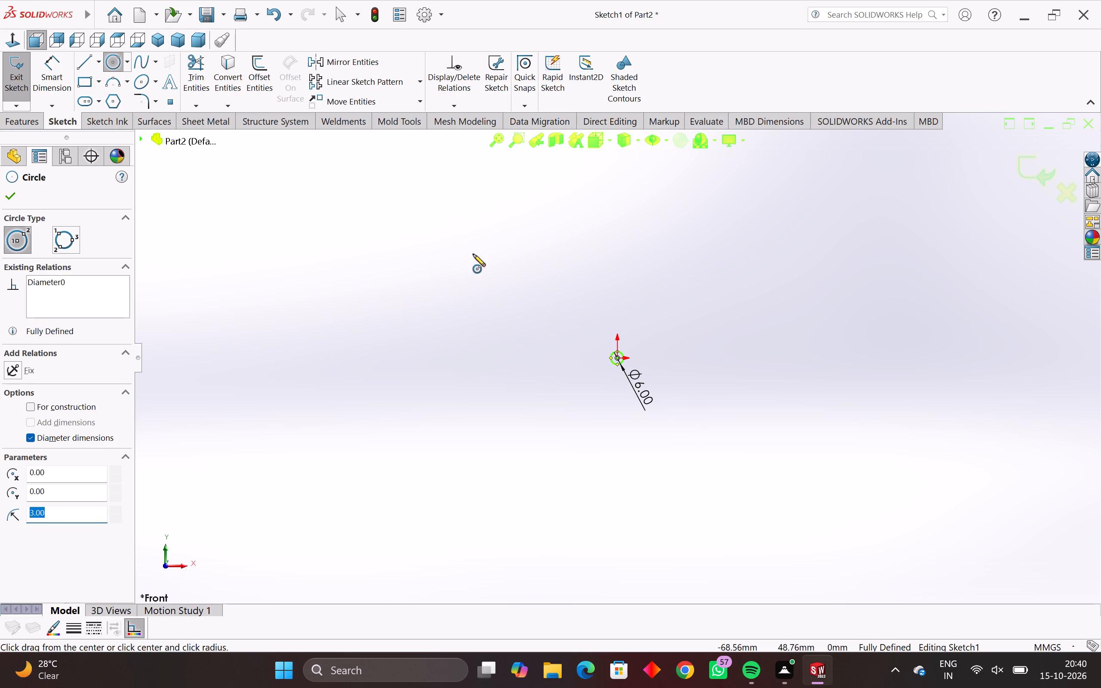
scroll(637, 358, "up", 4)
scroll(505, 337, "up", 5)
scroll(657, 256, "up", 2)
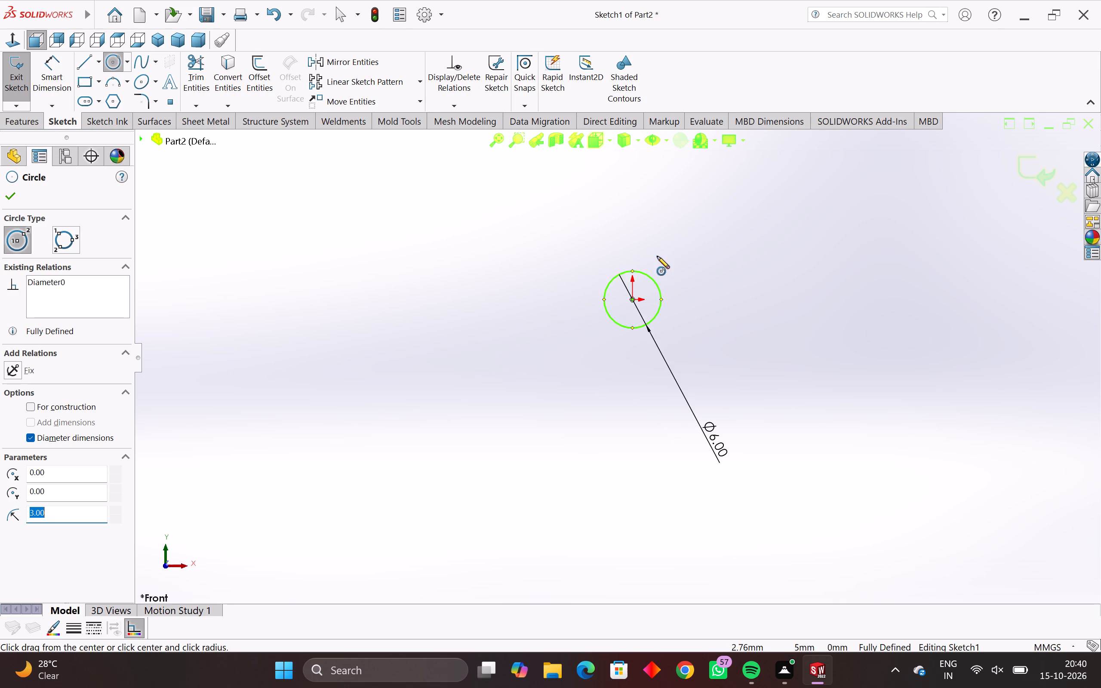
scroll(657, 256, "up", 2)
scroll(627, 458, "down", 3)
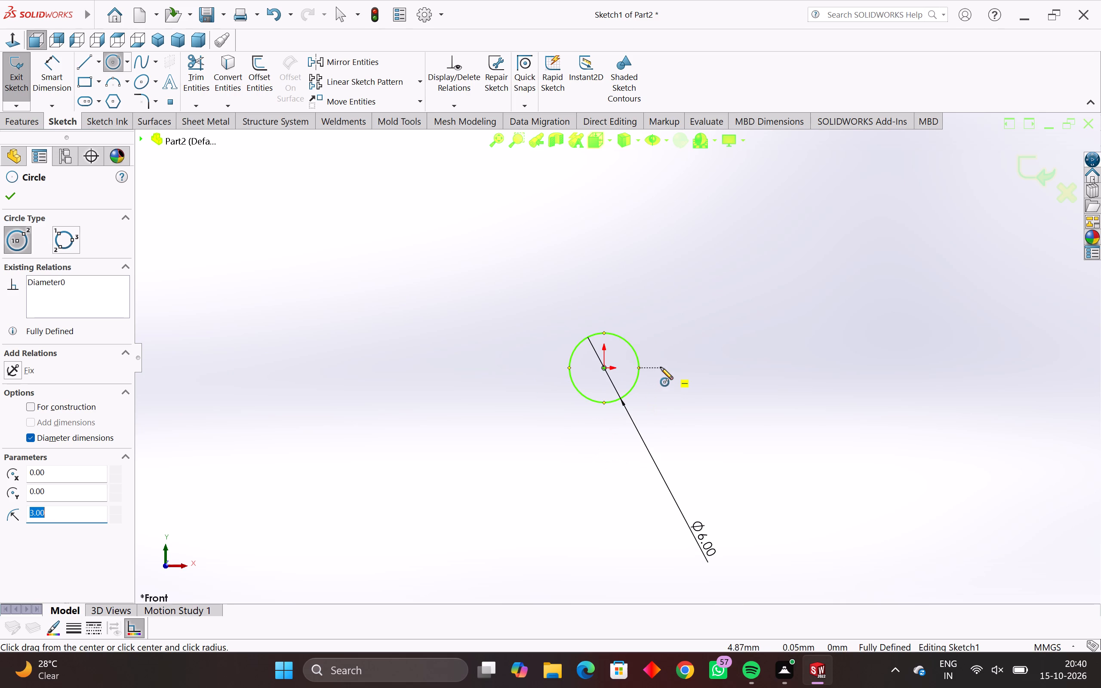
key("Escape")
key("Escape")
key("Escape")
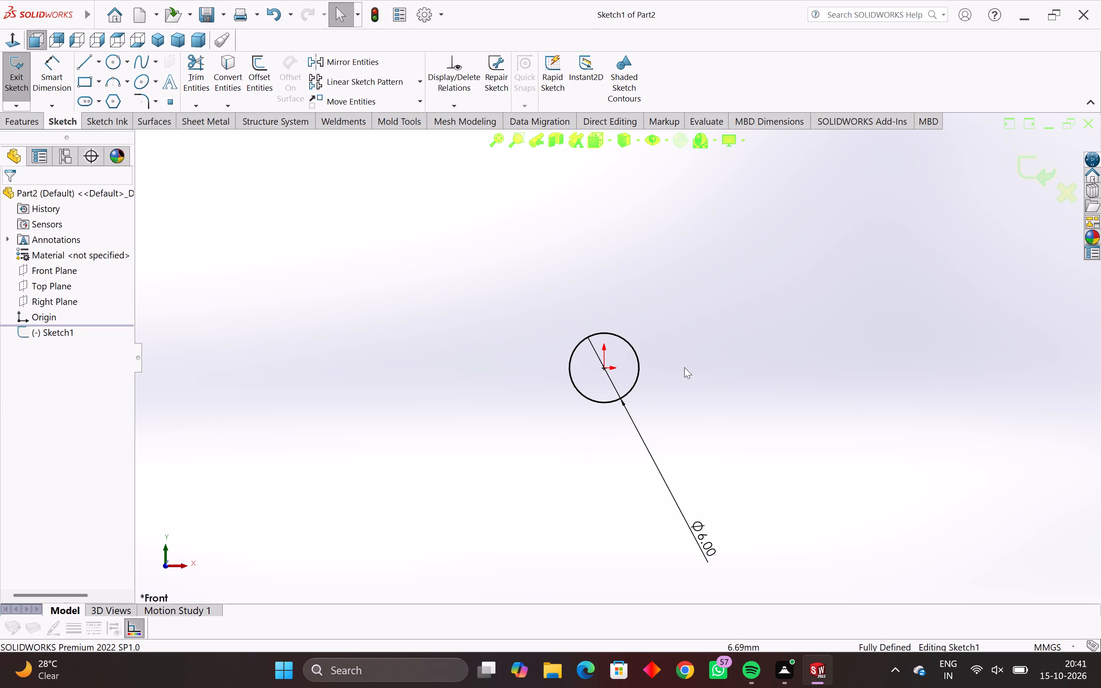
middle_click_drag(684, 367, 620, 358)
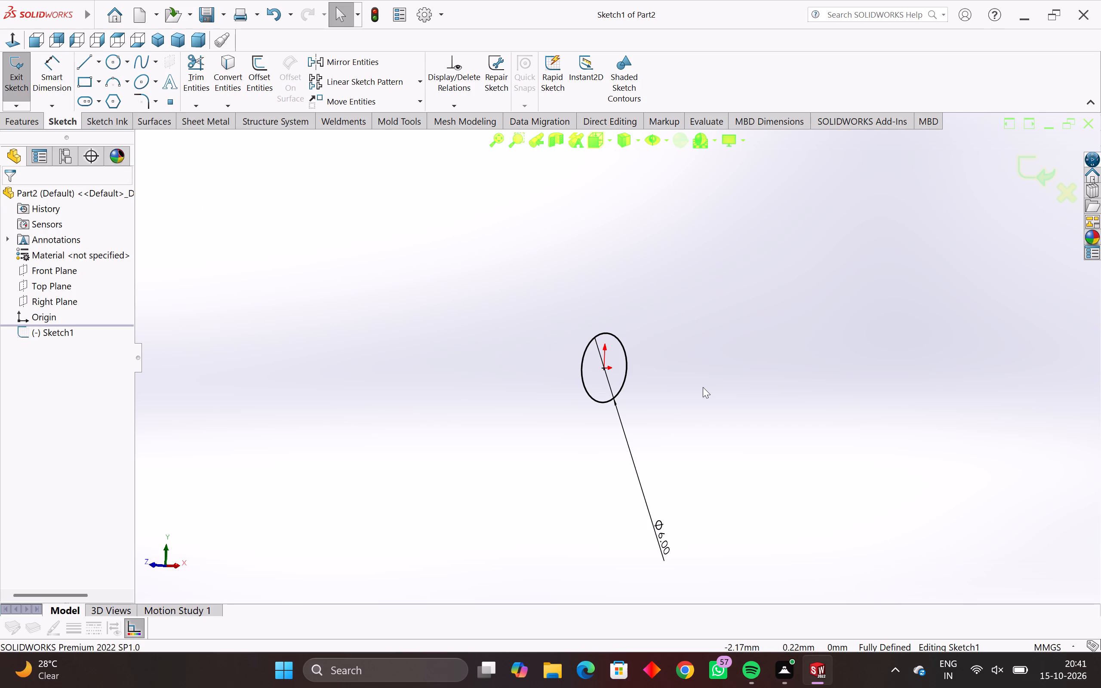
Extrude the 6 mm circle as a blind boss 20 mm deep with a 3-degree inward draft.
middle_click_drag(703, 387, 707, 449)
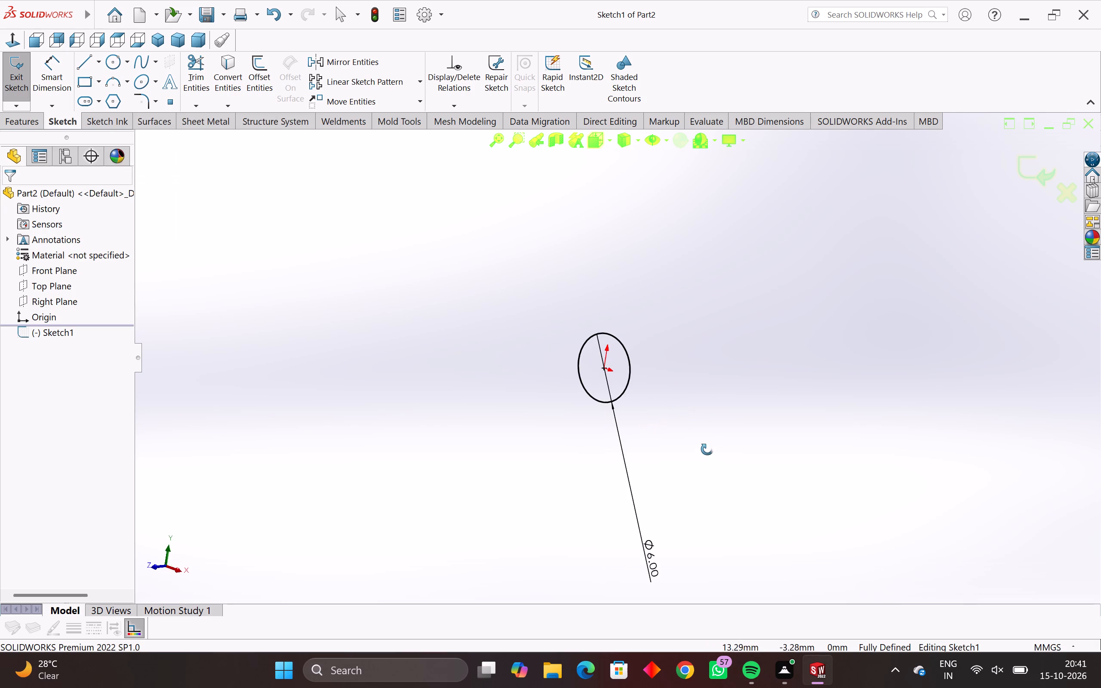
middle_click_drag(707, 449, 700, 455)
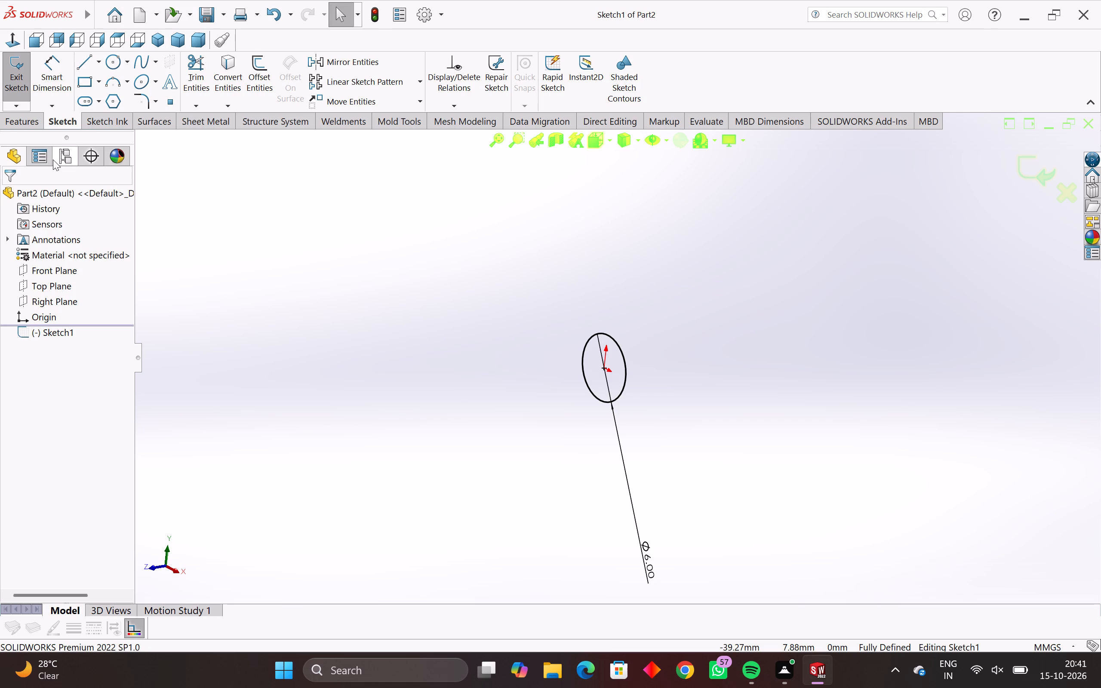
left_click(32, 125)
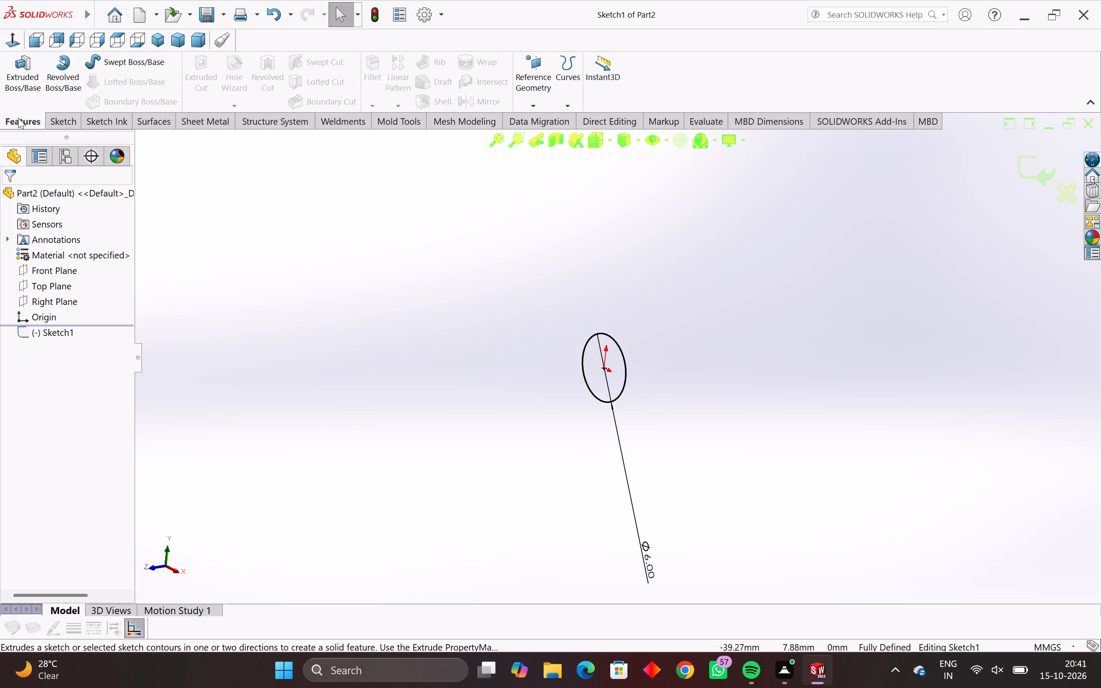
left_click(18, 118)
left_click(23, 67)
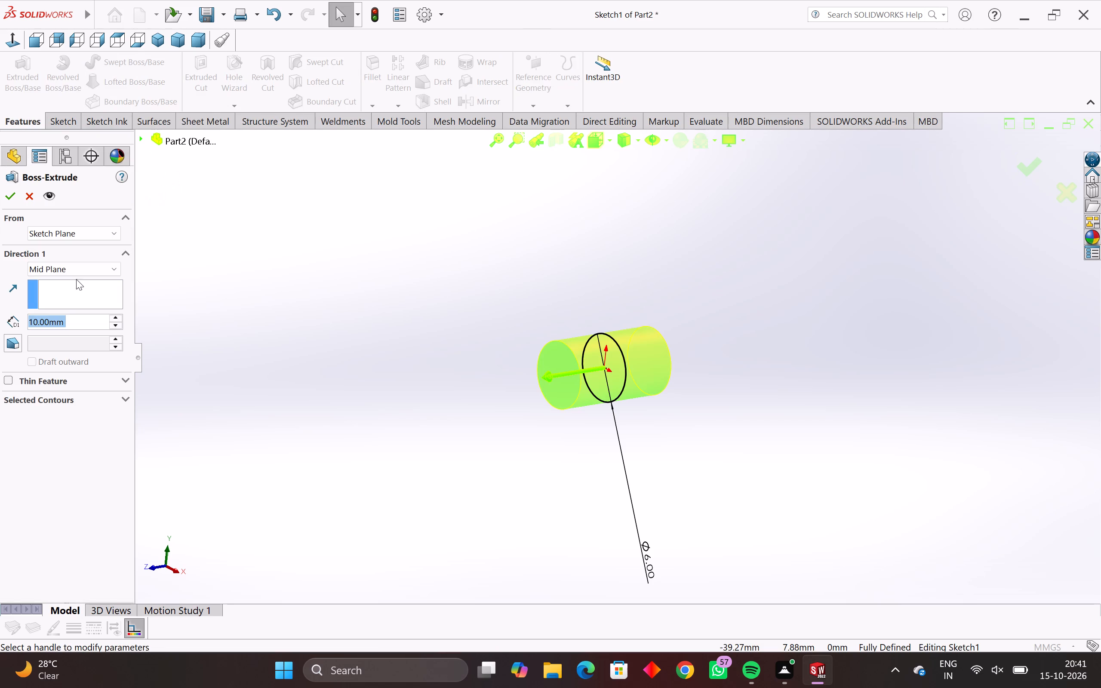
left_click(6, 339)
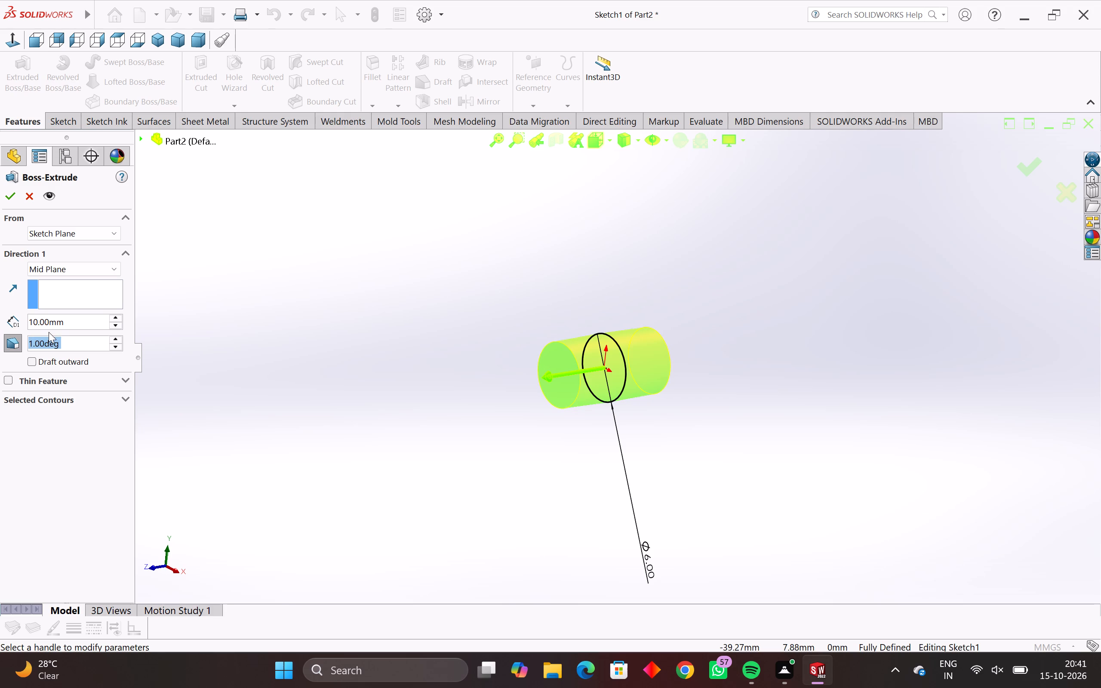
key("3")
key("Return")
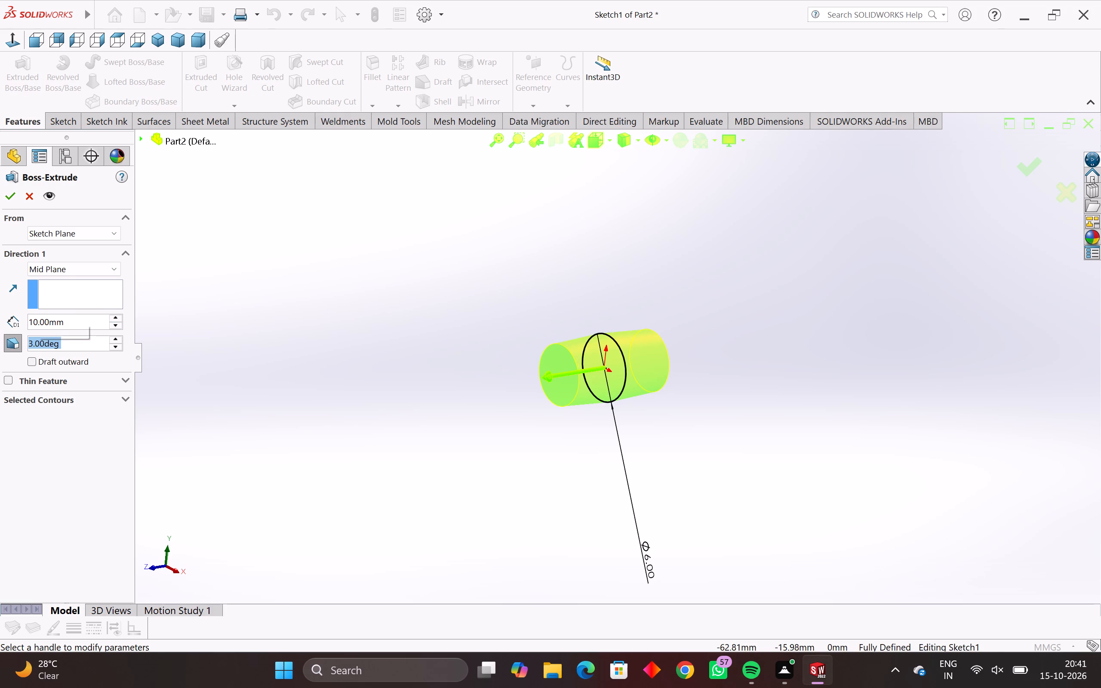
left_click(70, 268)
left_click(64, 286)
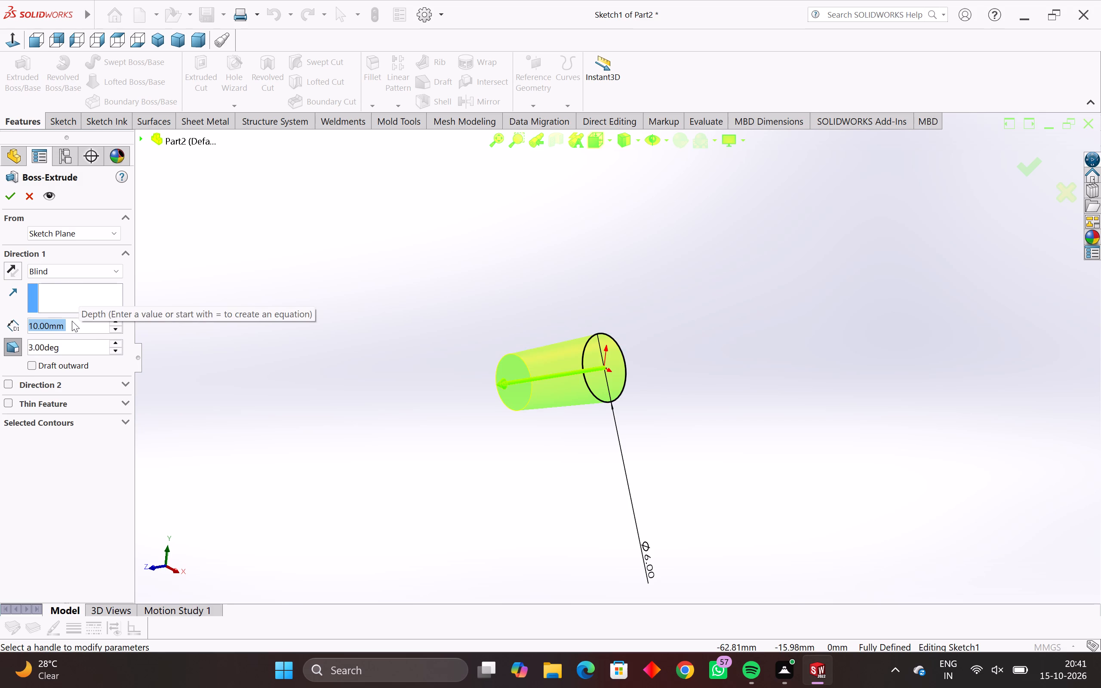
type("20")
key("Return")
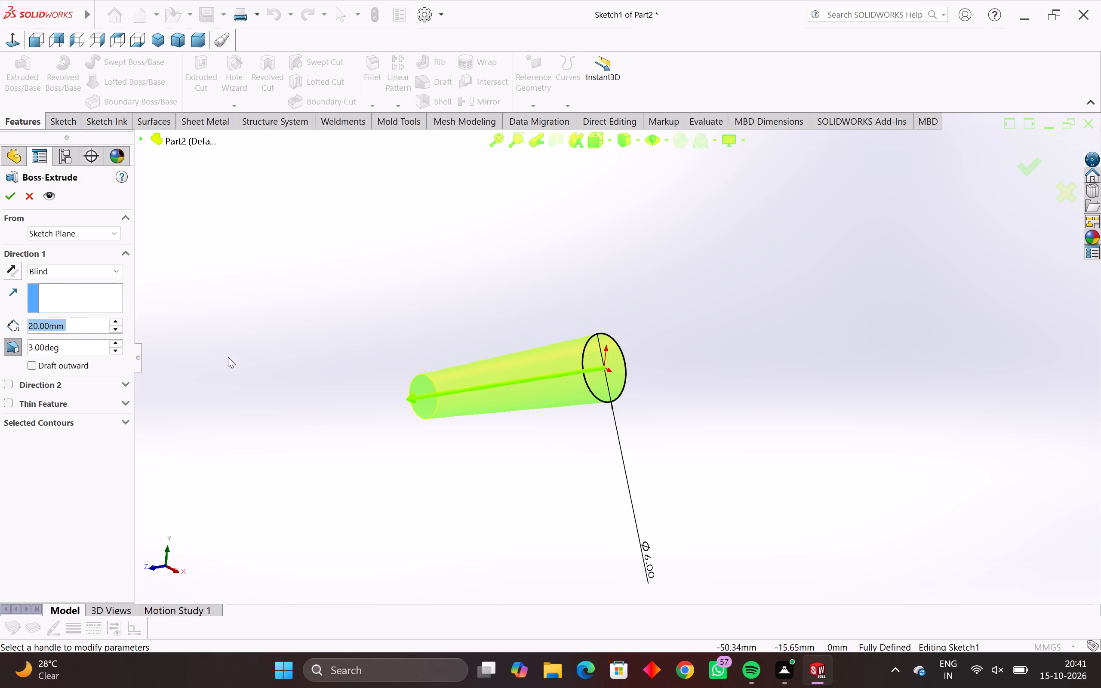
middle_click_drag(295, 376, 243, 384)
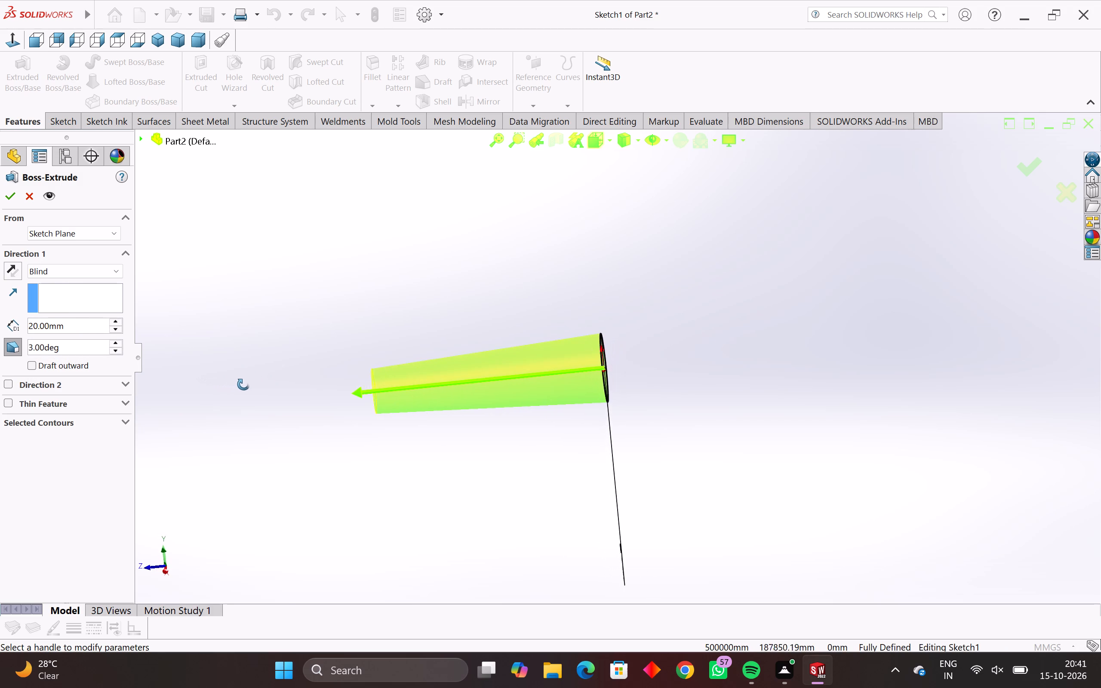
middle_click_drag(243, 384, 248, 387)
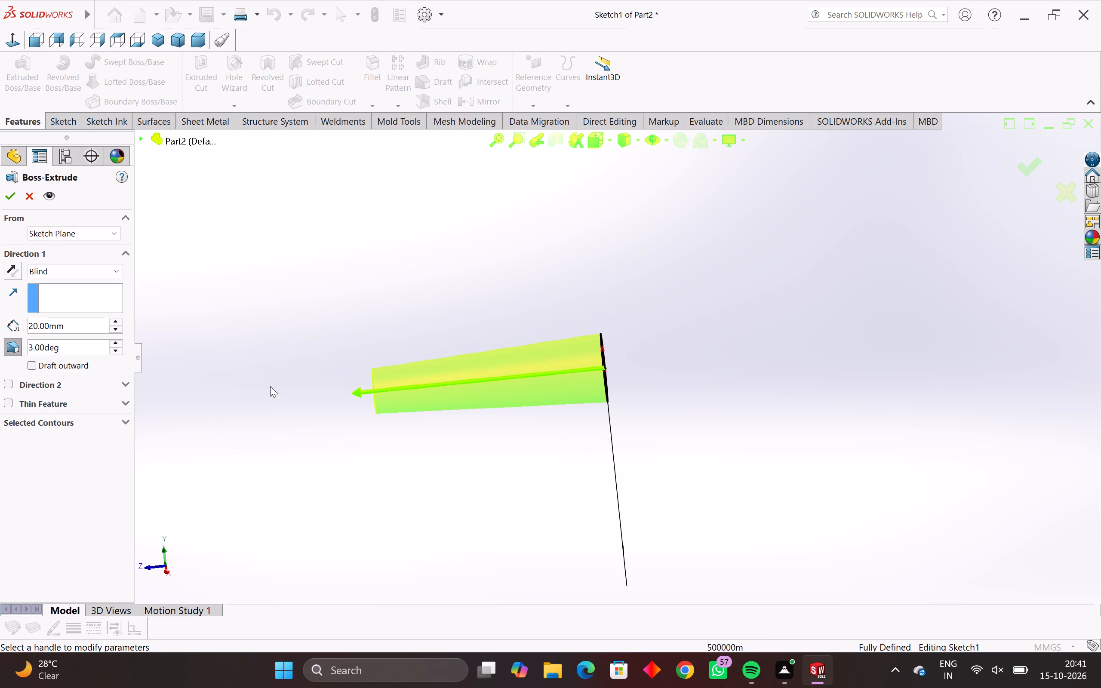
middle_click_drag(270, 386, 406, 455)
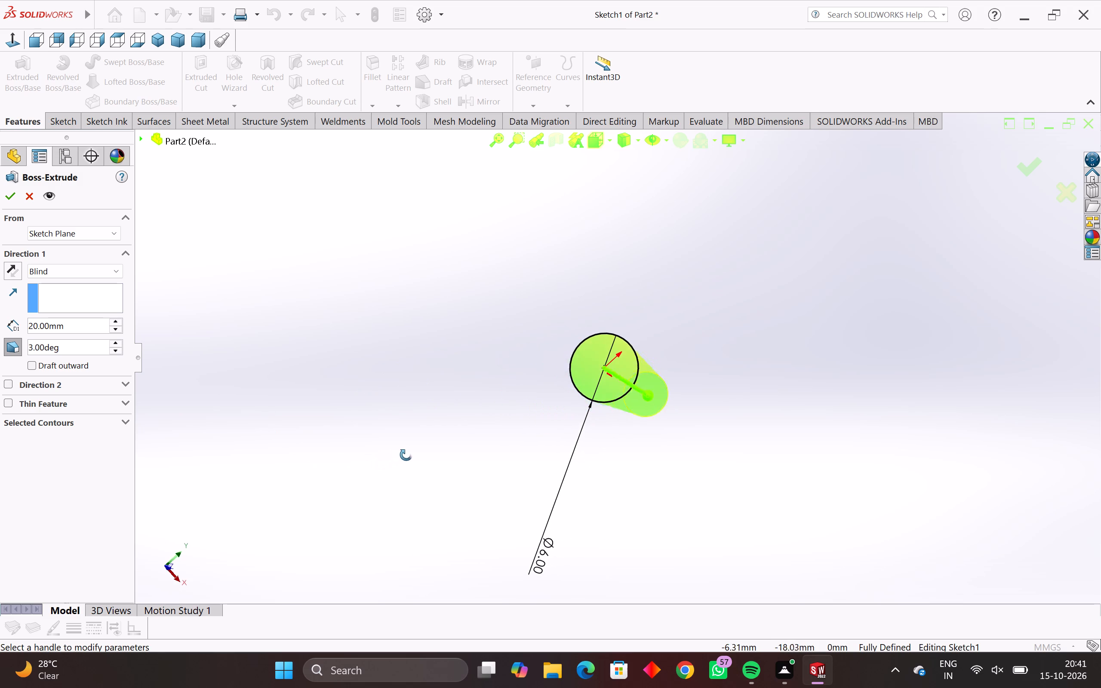
middle_click_drag(406, 455, 322, 341)
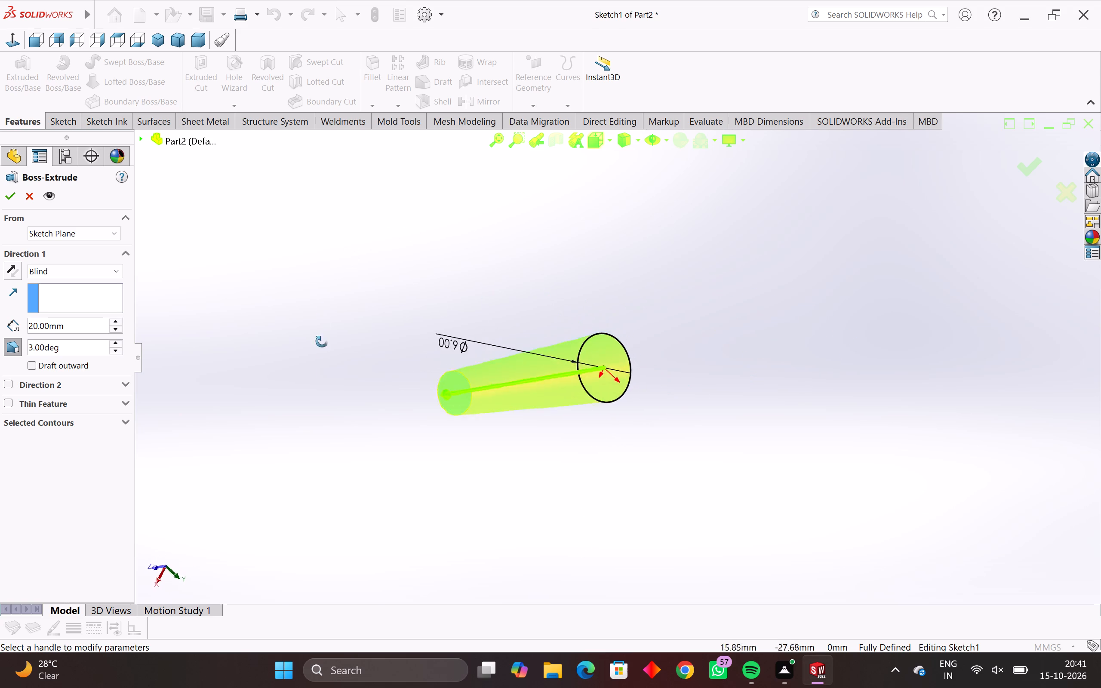
middle_click_drag(322, 341, 246, 401)
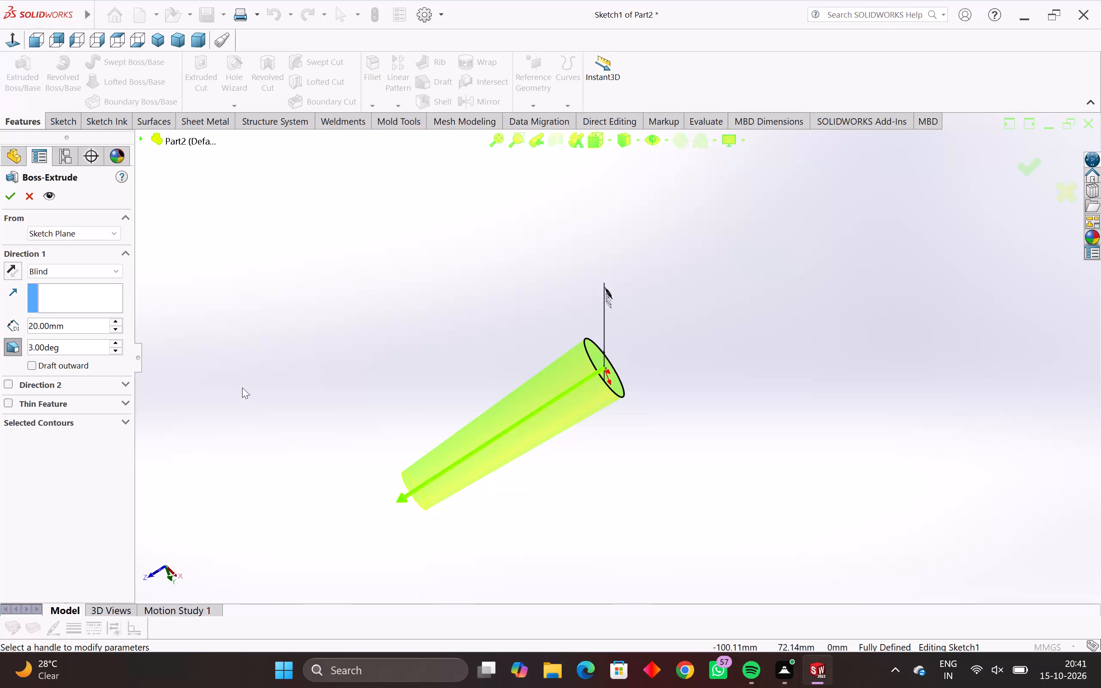
key("Return")
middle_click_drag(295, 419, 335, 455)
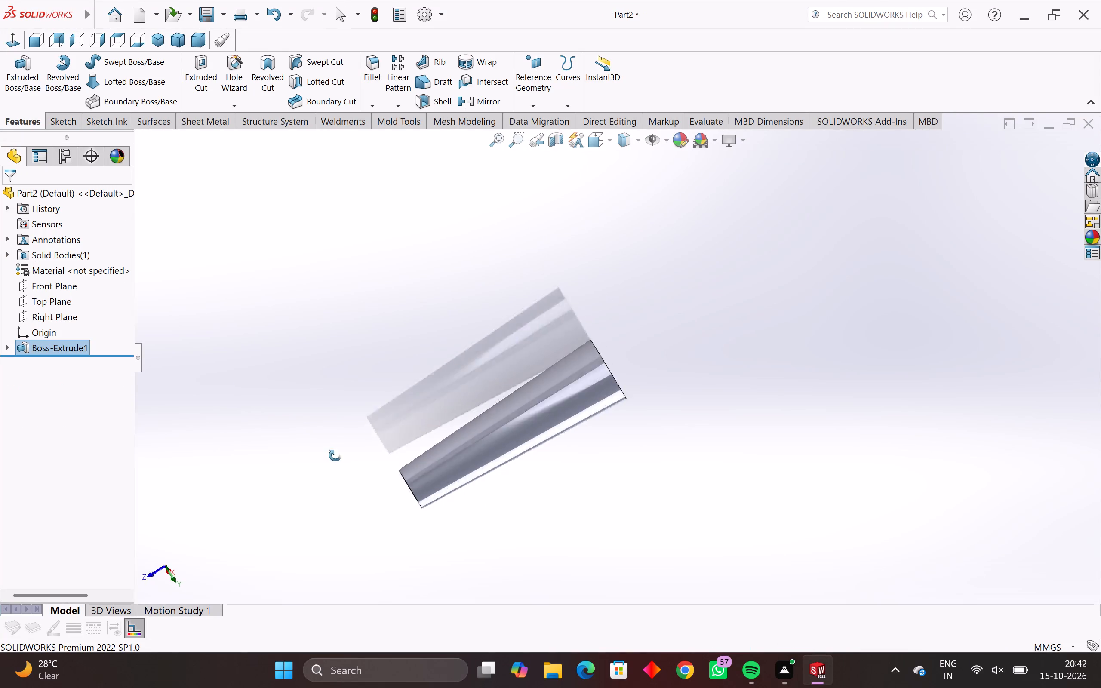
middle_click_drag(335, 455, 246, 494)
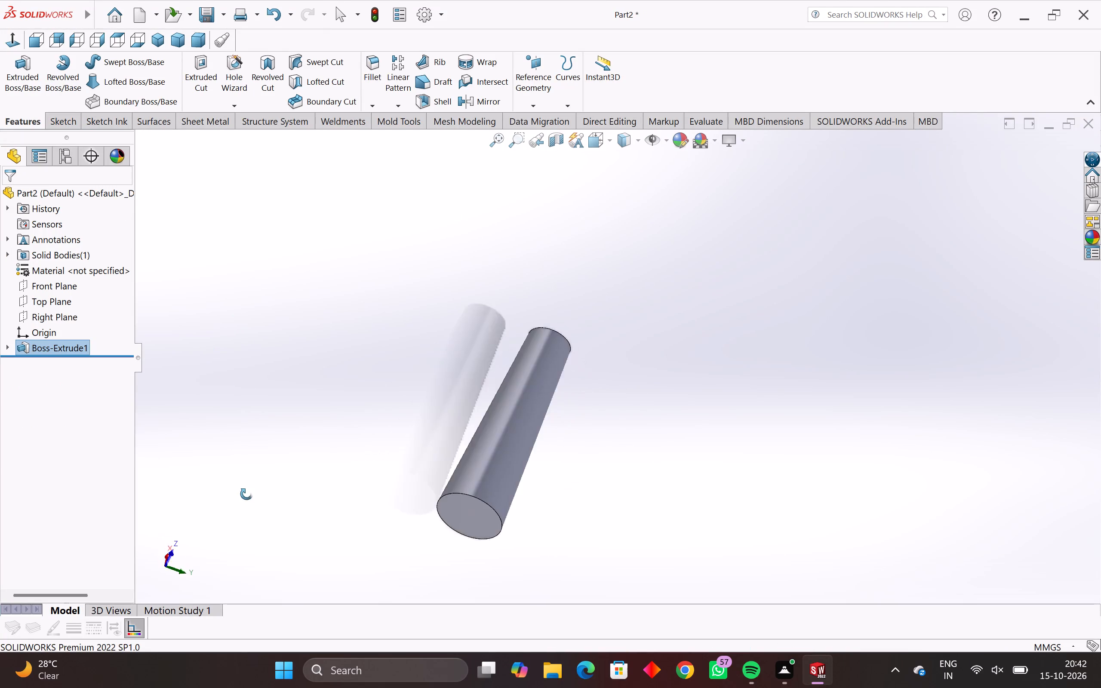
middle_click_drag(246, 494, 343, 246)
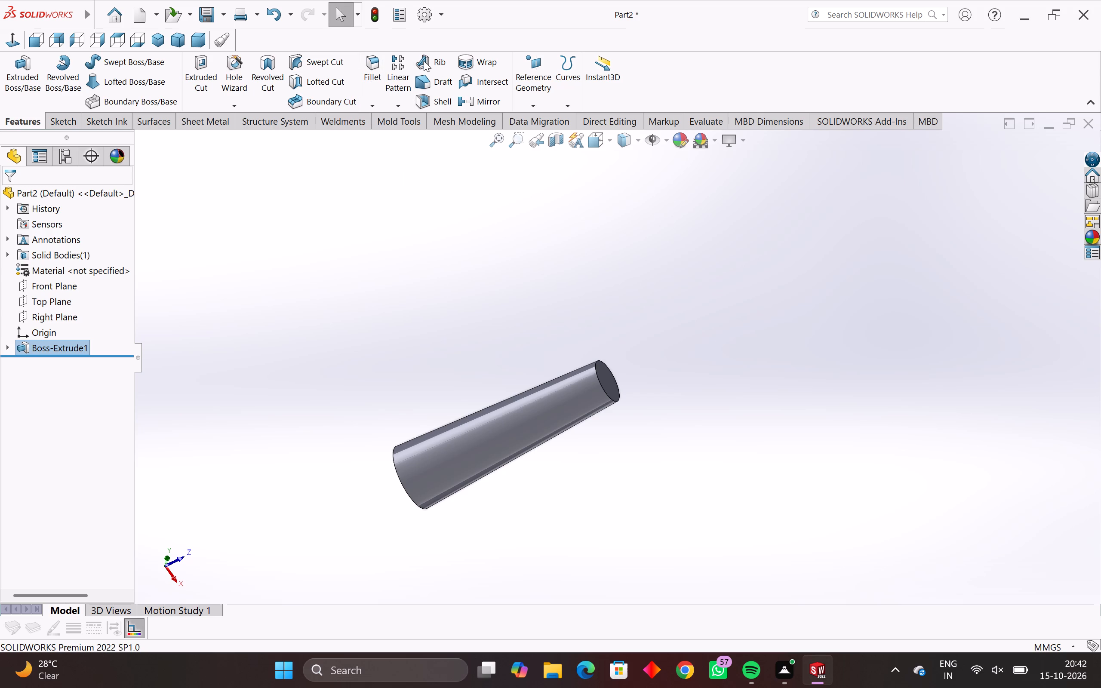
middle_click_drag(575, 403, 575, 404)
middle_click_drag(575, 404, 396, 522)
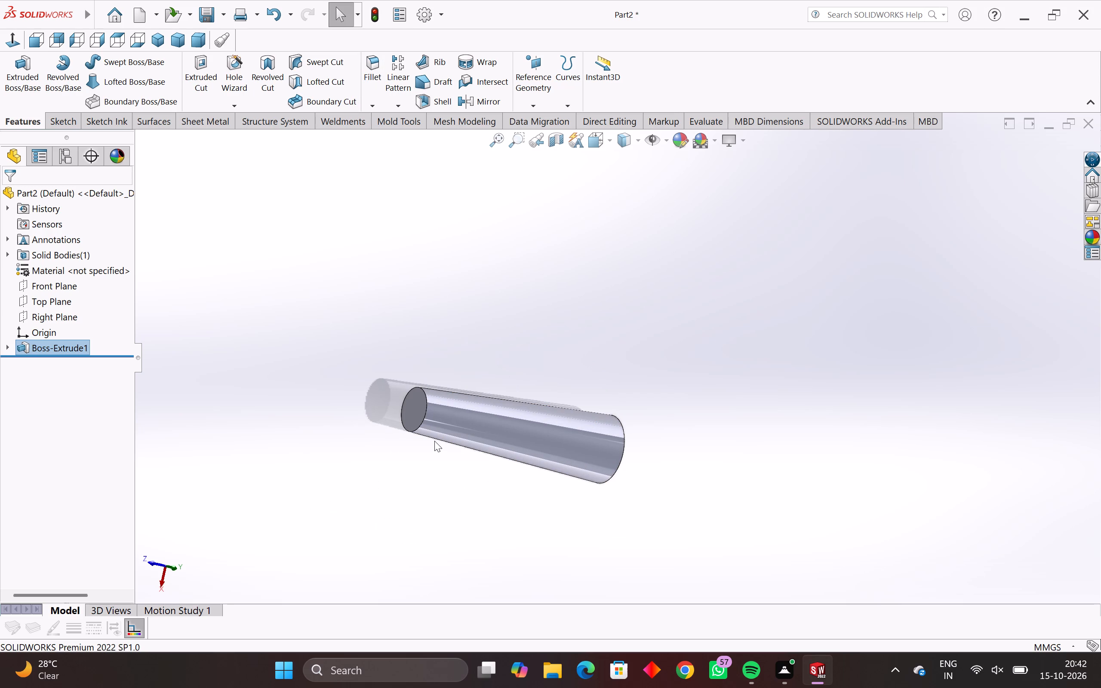
Save the tapered pin part in the Documents folder as 2.TAPER PIN.
key("ctrl+s")
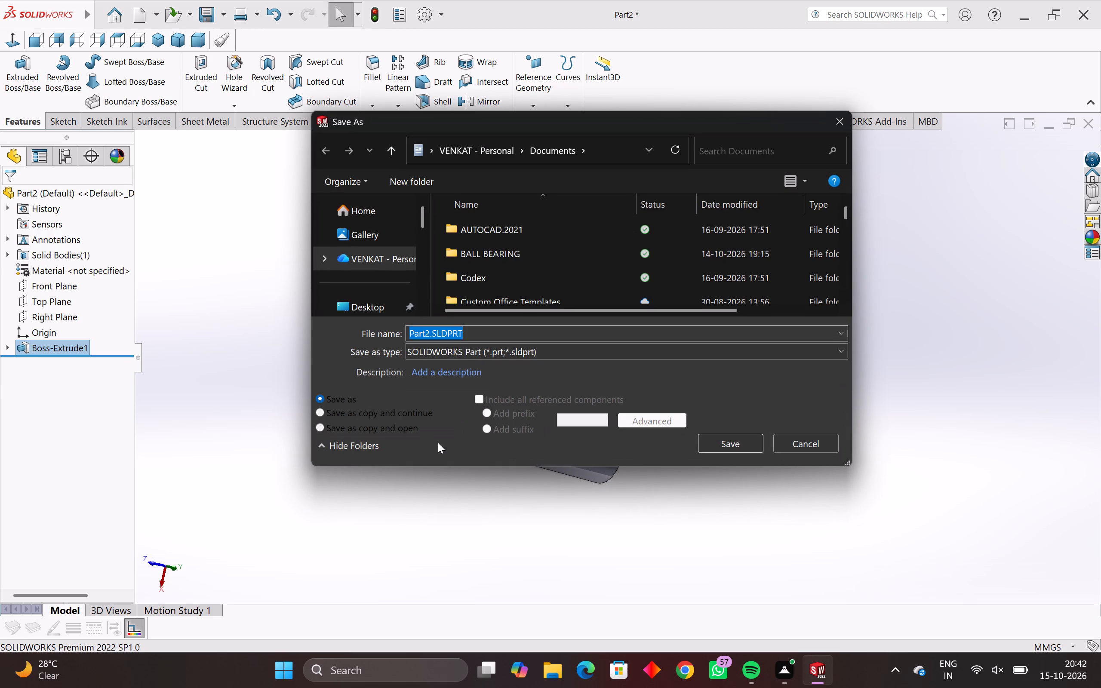
key("2")
key("period")
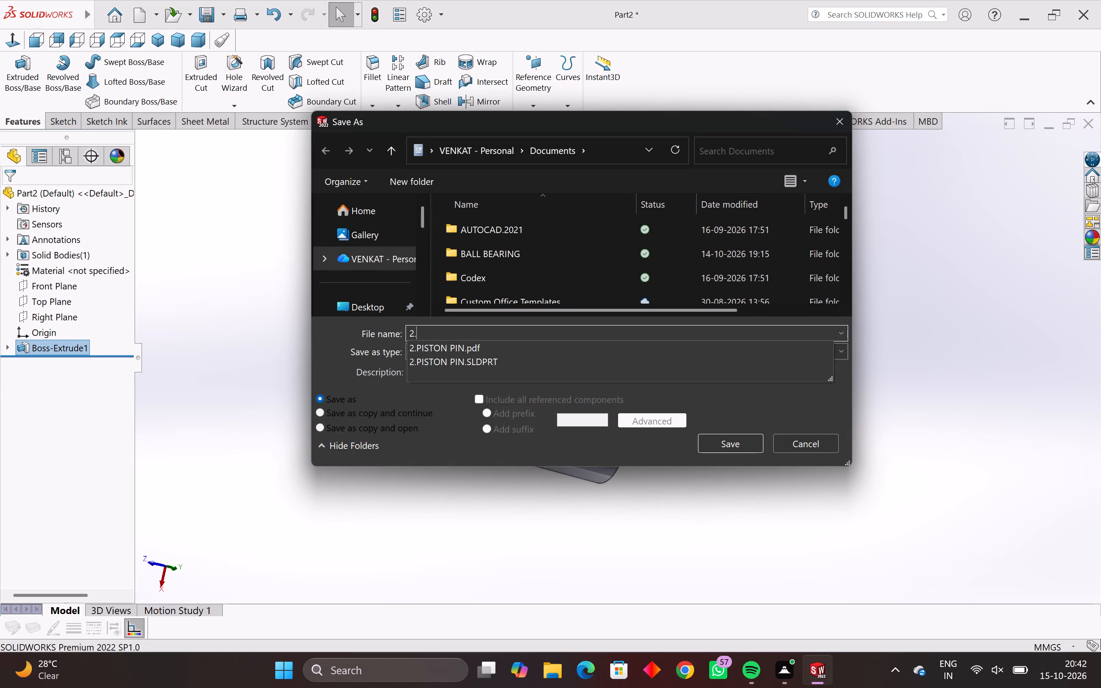
type("TAPPER")
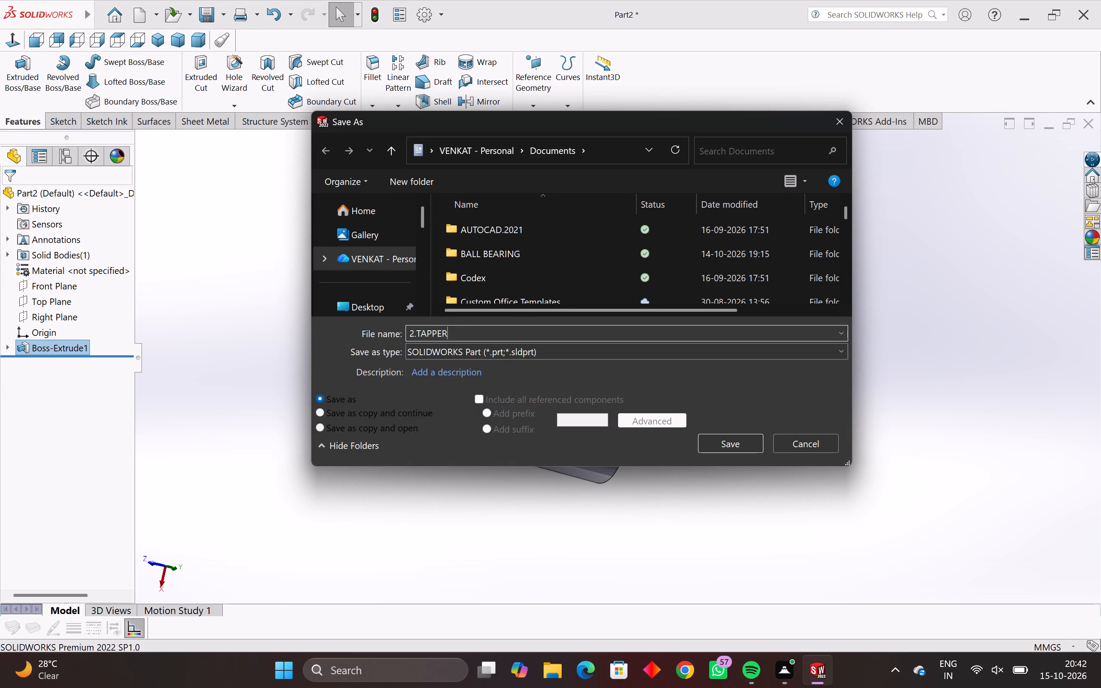
key("space")
type("PIN")
key("Left")
key("Left")
key("Left")
key("Left")
key("Left")
key("Left")
key("Left")
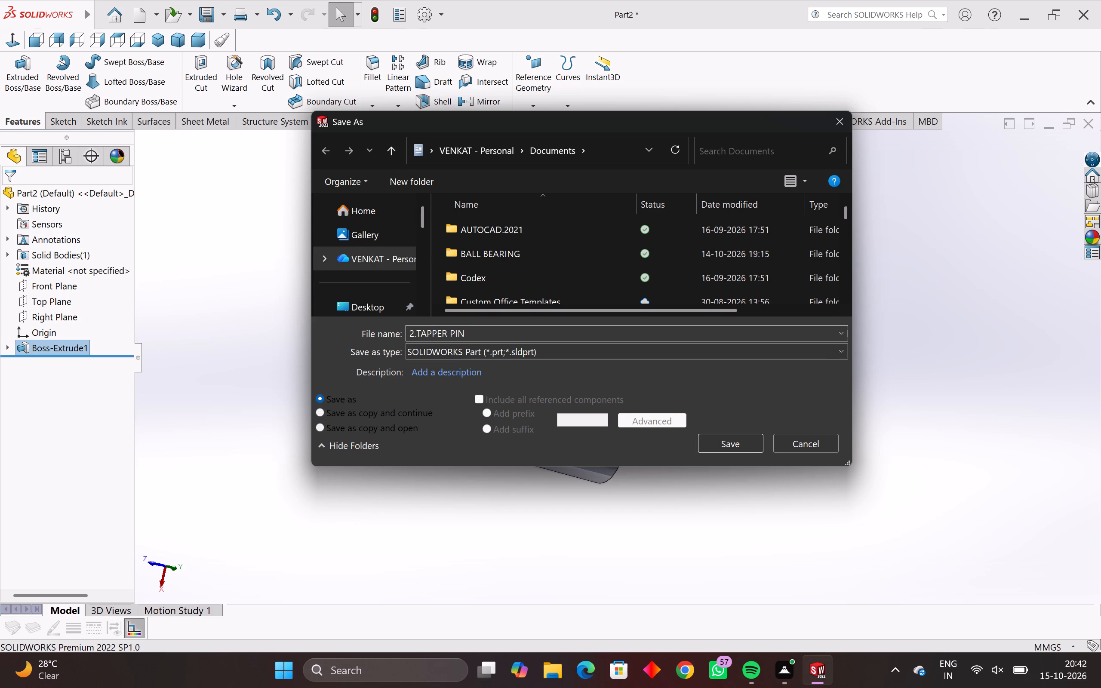
key("BackSpace")
key("Return")
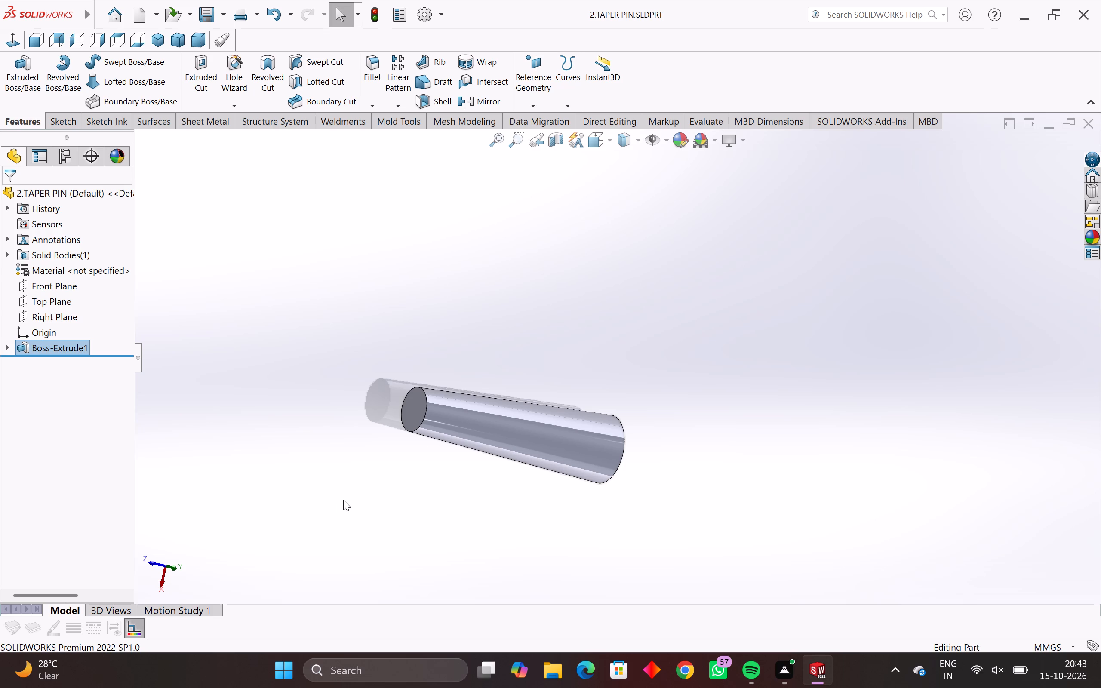
Create a new part document.
left_click(136, 9)
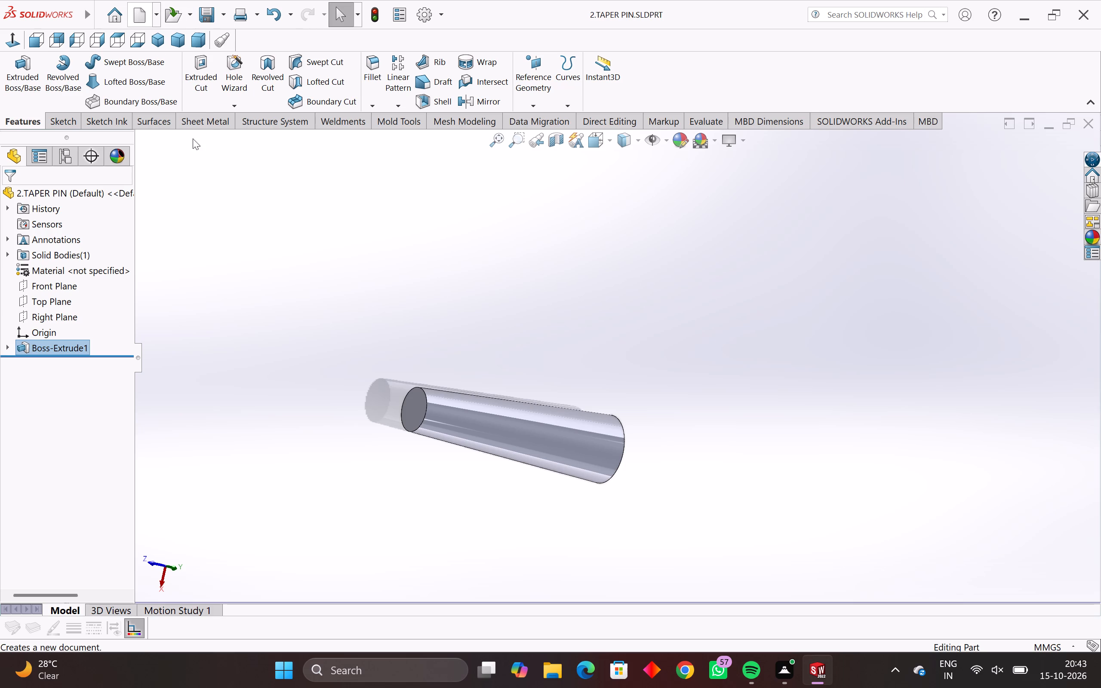
double_click(254, 259)
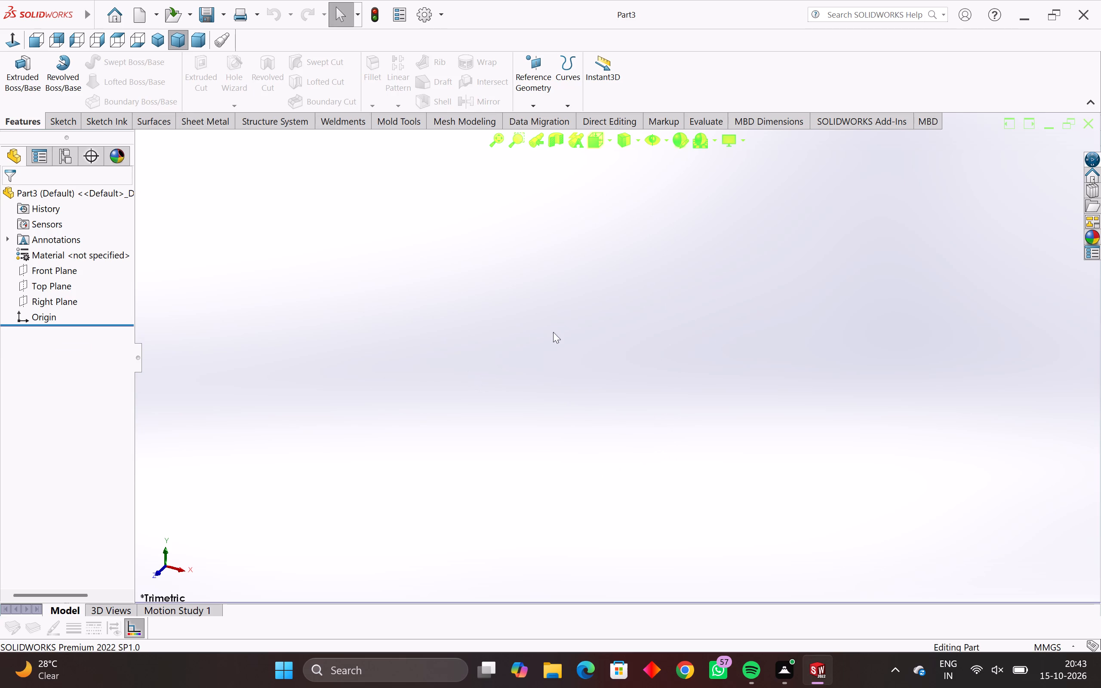
Sketch a 38 mm diameter circle centred on the origin on the Front Plane.
left_click(51, 279)
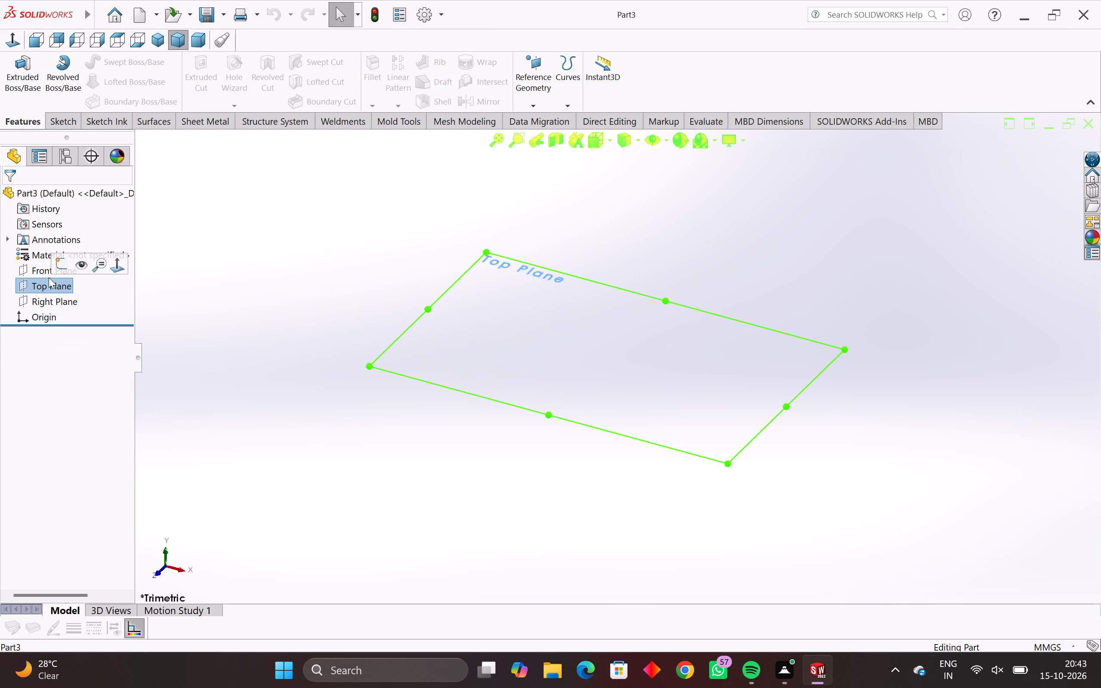
left_click(43, 276)
left_click(46, 264)
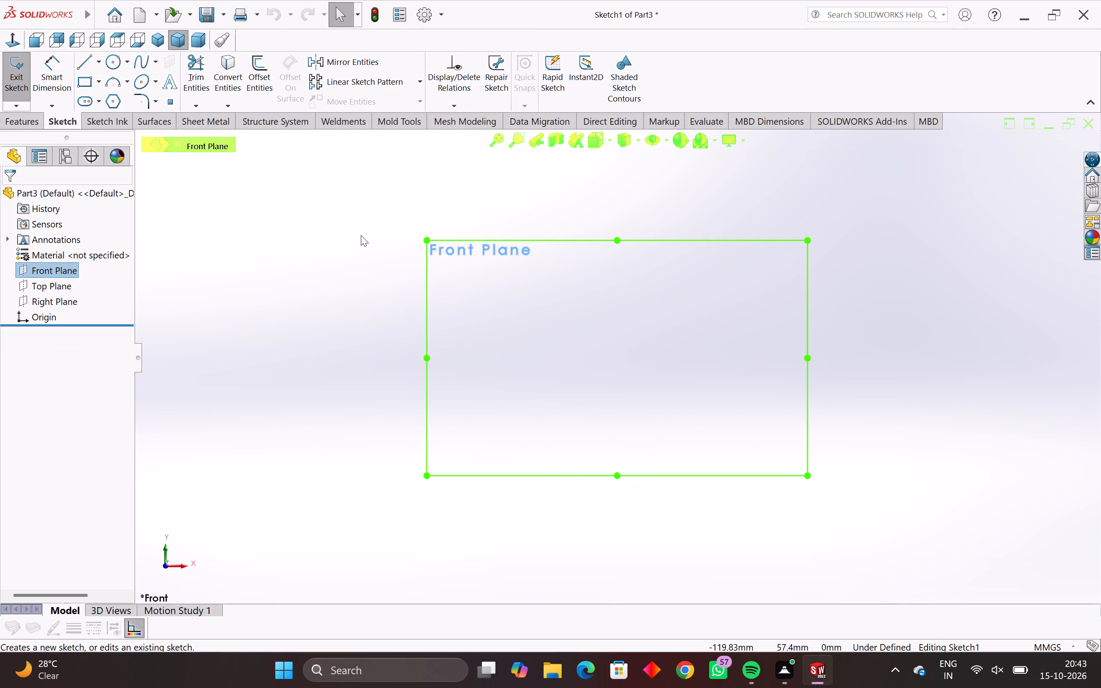
left_click(419, 348)
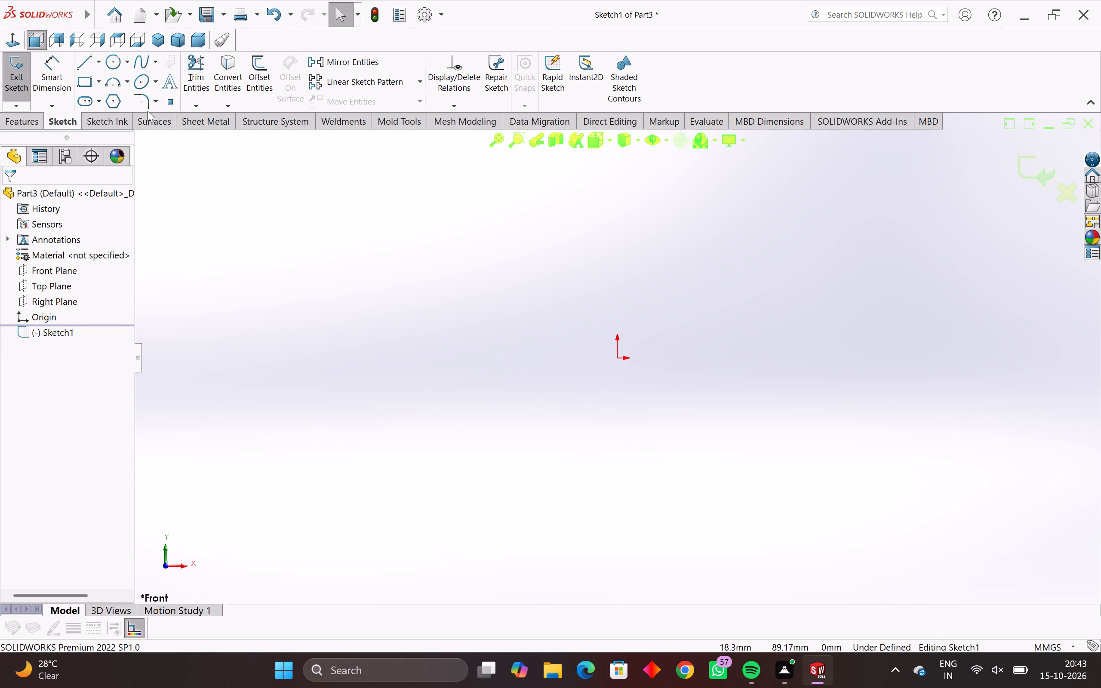
left_click(117, 62)
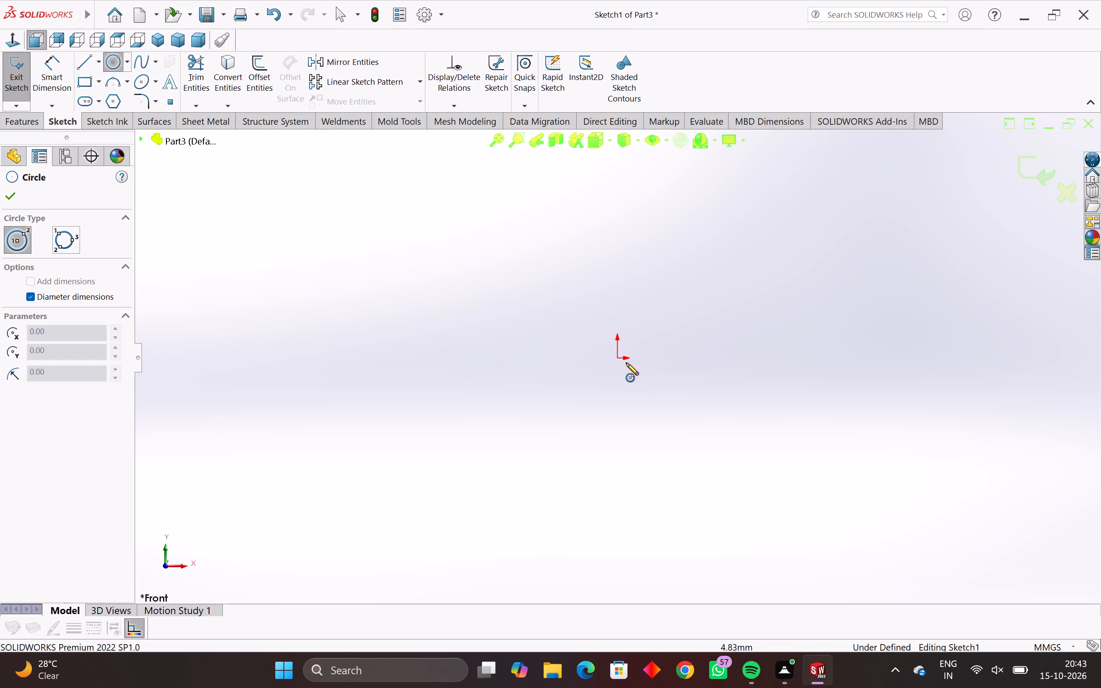
left_click(618, 358)
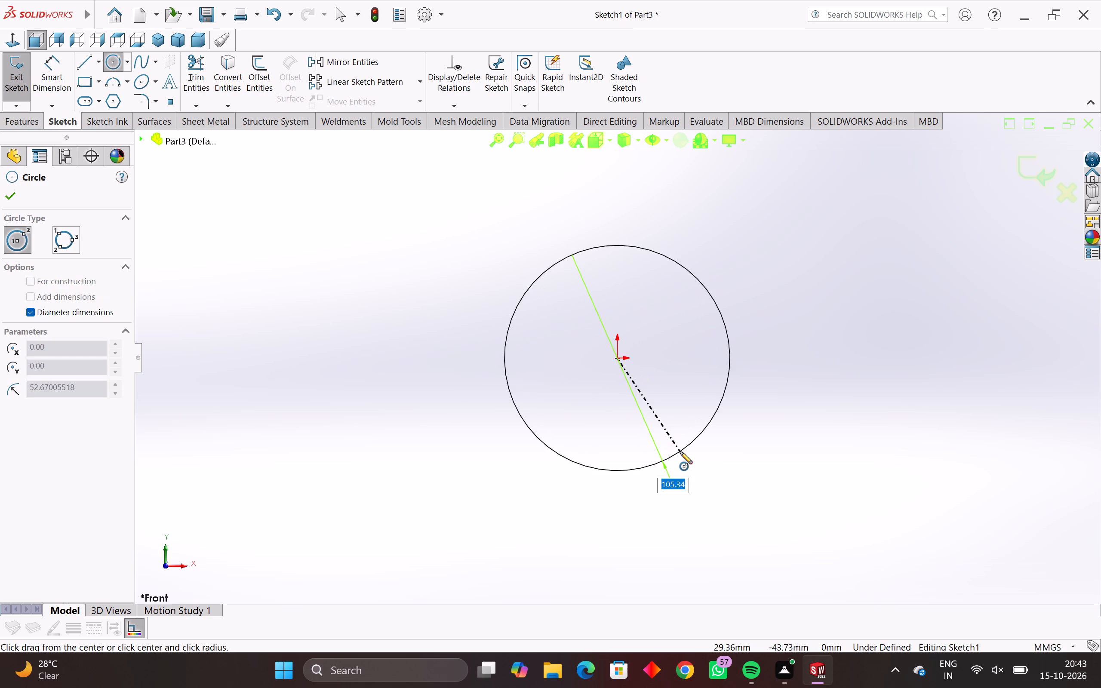
type("38")
key("Return")
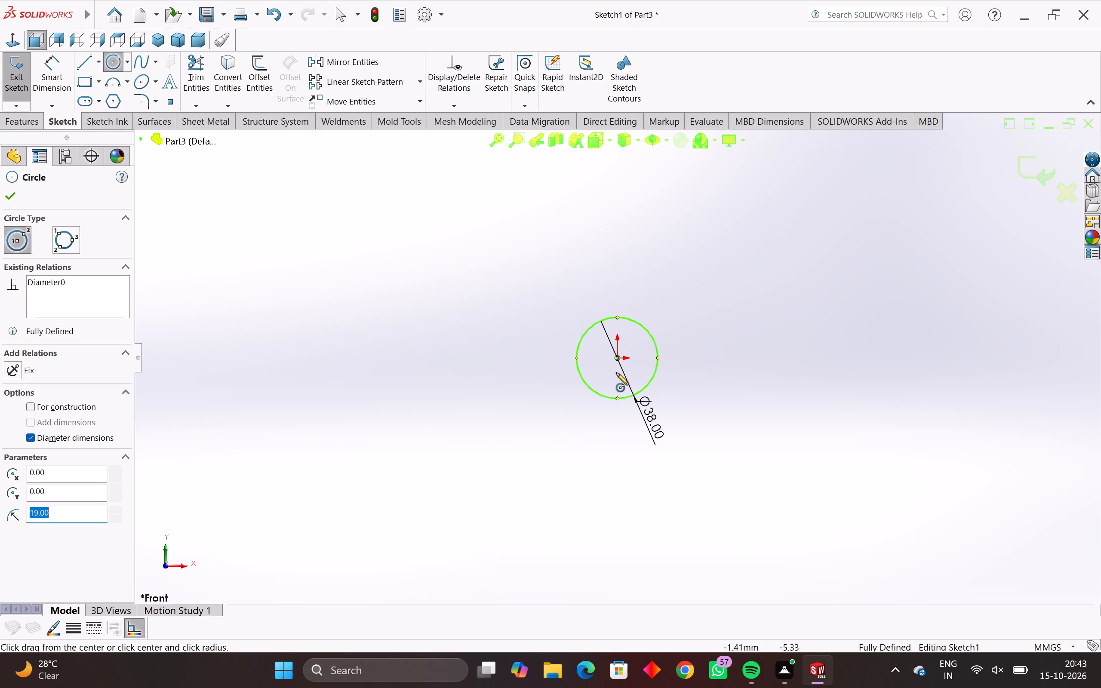
Sketch a 25 mm diameter circle centred on the origin, inside the 38 mm circle.
scroll(634, 387, "up", 3)
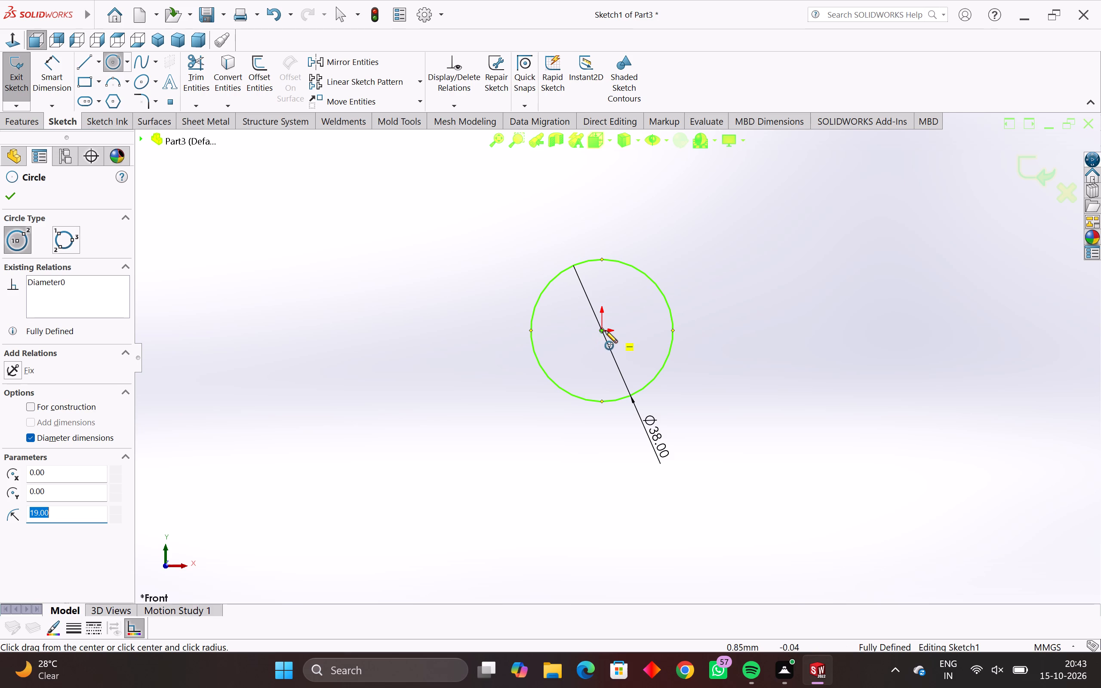
left_click(603, 330)
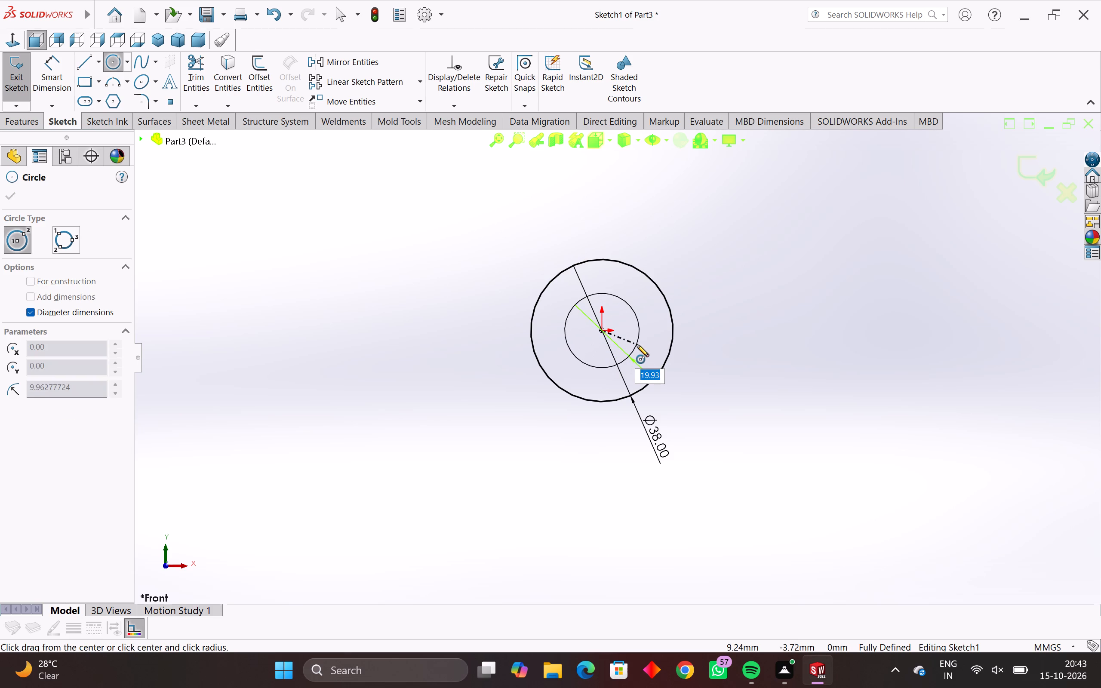
type("25")
key("Return")
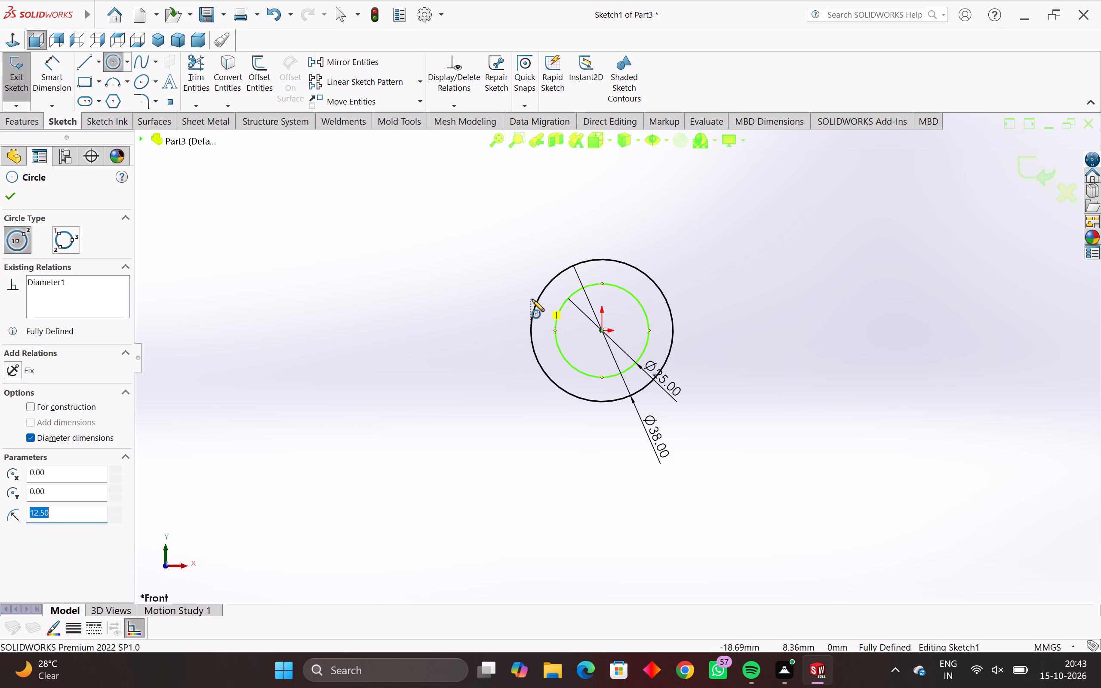
key("Escape")
key("Escape")
key("Escape")
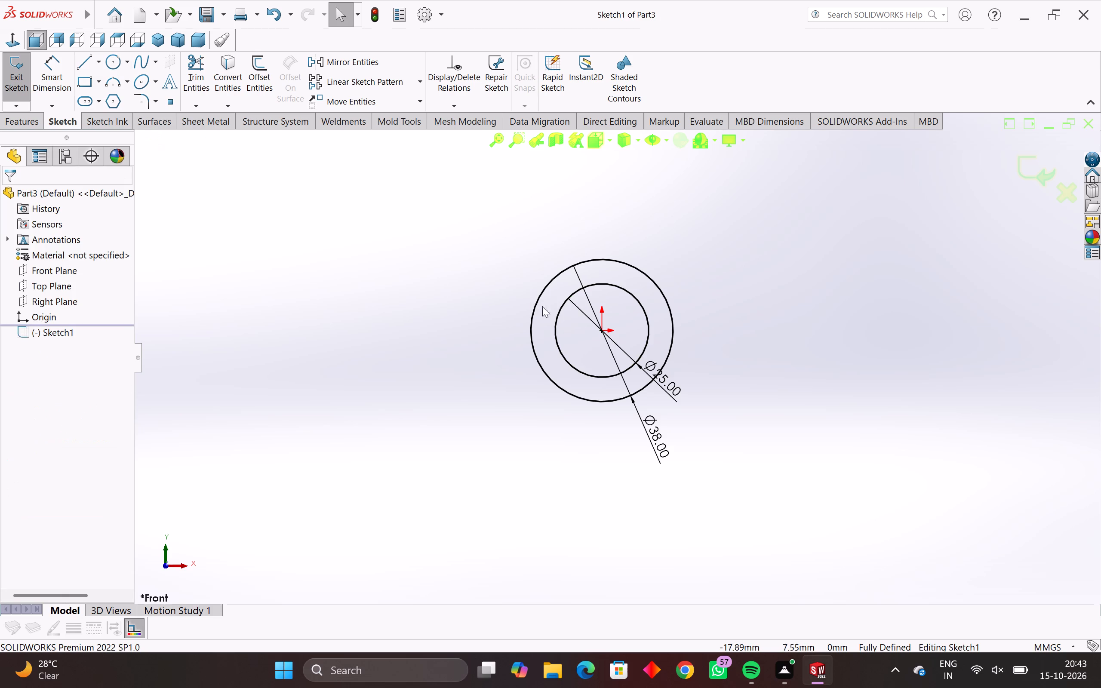
Extrude the ring between the two concentric circles as a blind boss 12 mm deep.
middle_click_drag(550, 391, 655, 298)
middle_click_drag(514, 286, 489, 301)
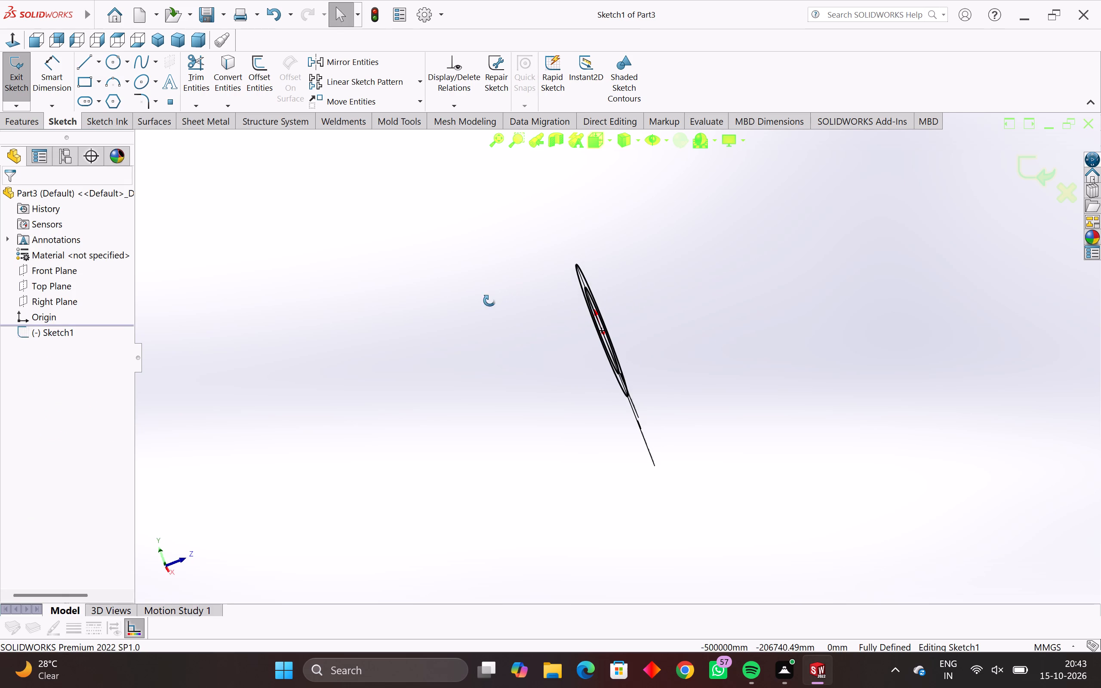
middle_click_drag(489, 301, 484, 311)
left_click(19, 123)
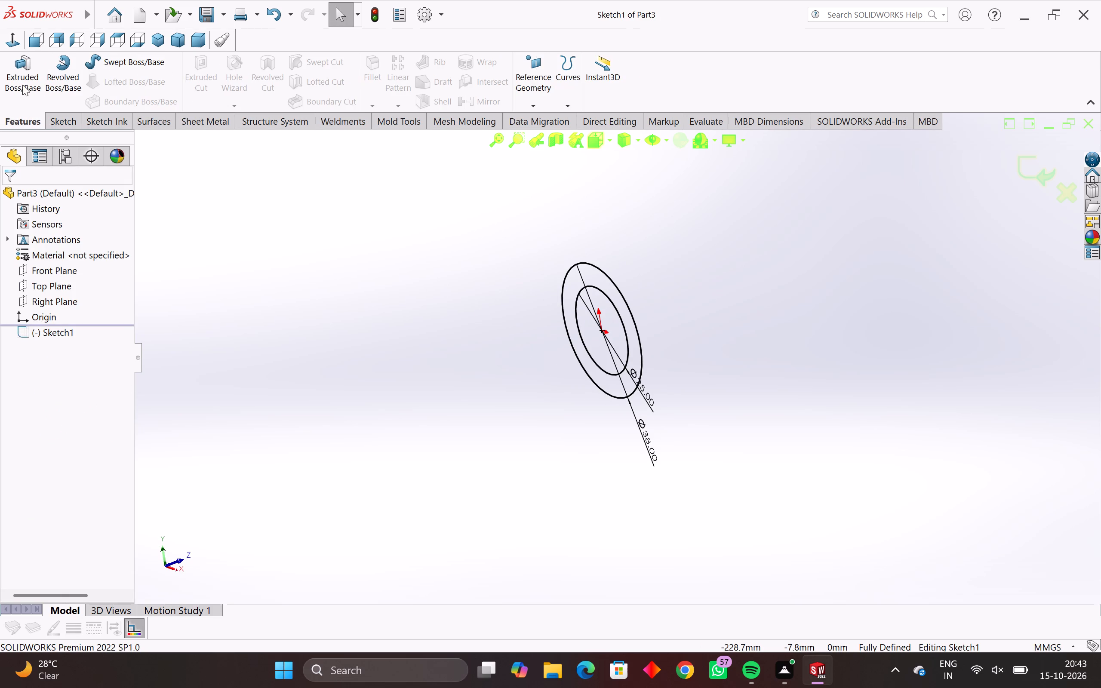
left_click(24, 78)
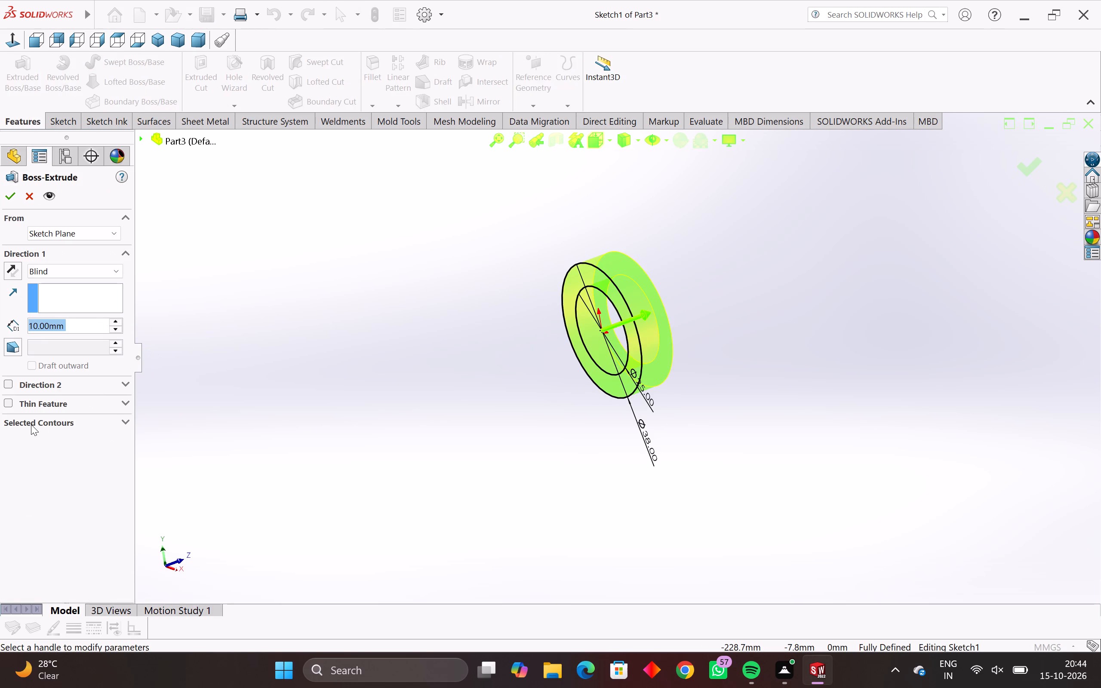
left_click(31, 424)
left_click(32, 444)
middle_click_drag(288, 354, 296, 354)
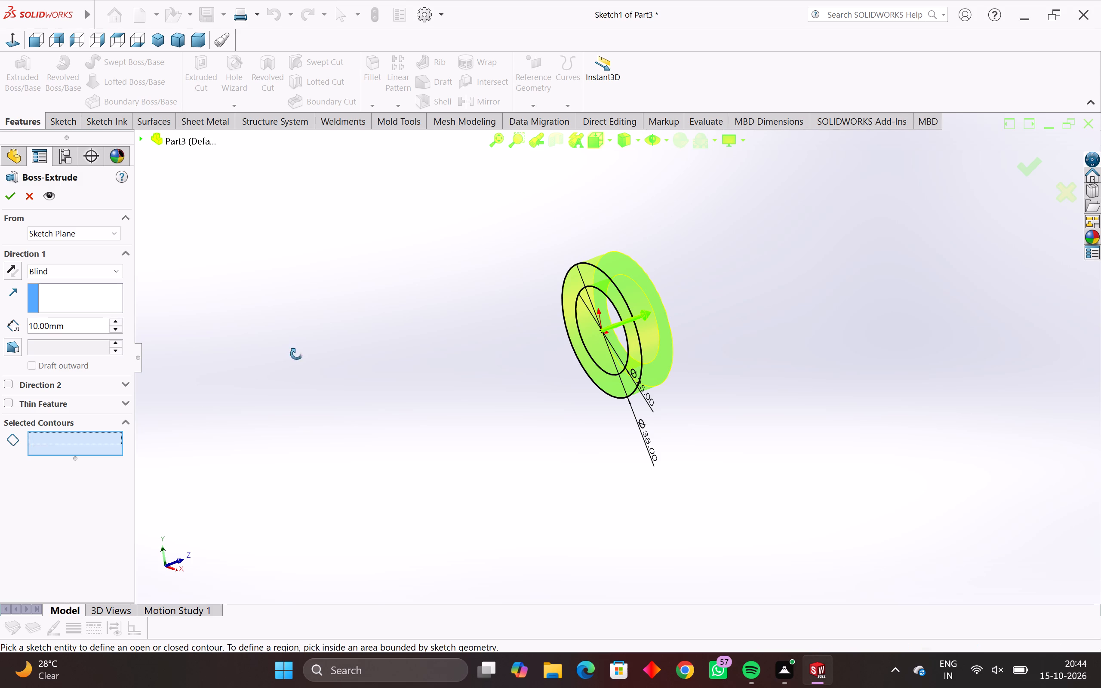
middle_click_drag(296, 354, 419, 377)
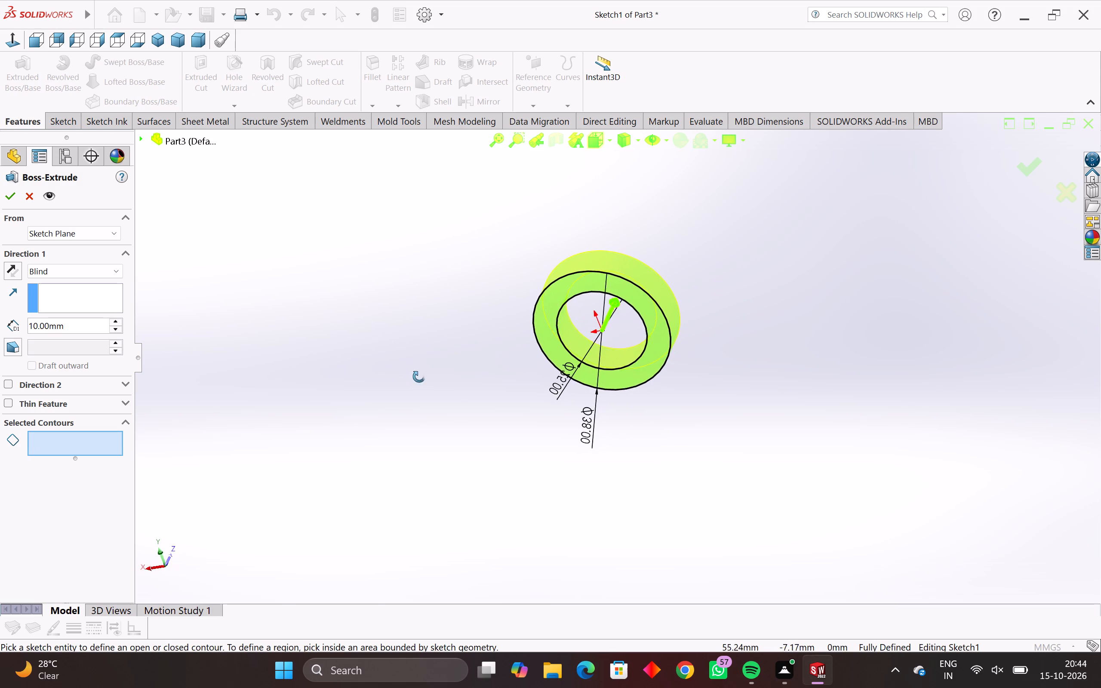
middle_click_drag(419, 377, 396, 328)
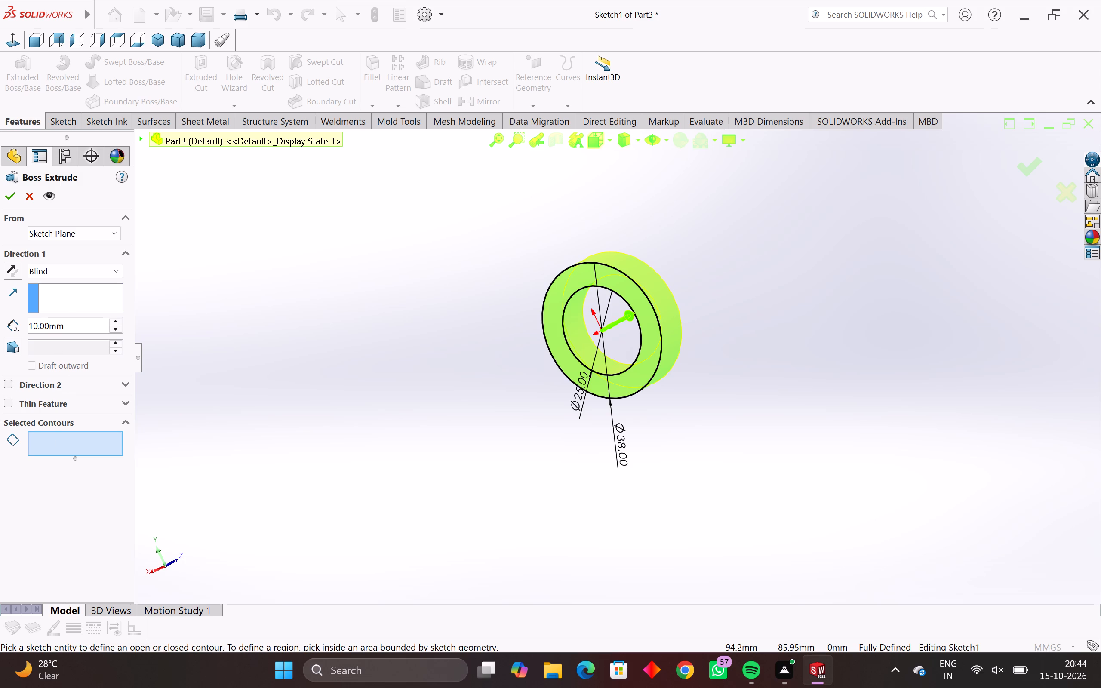
left_click_drag(76, 329, 0, 359)
type("12")
key("Return")
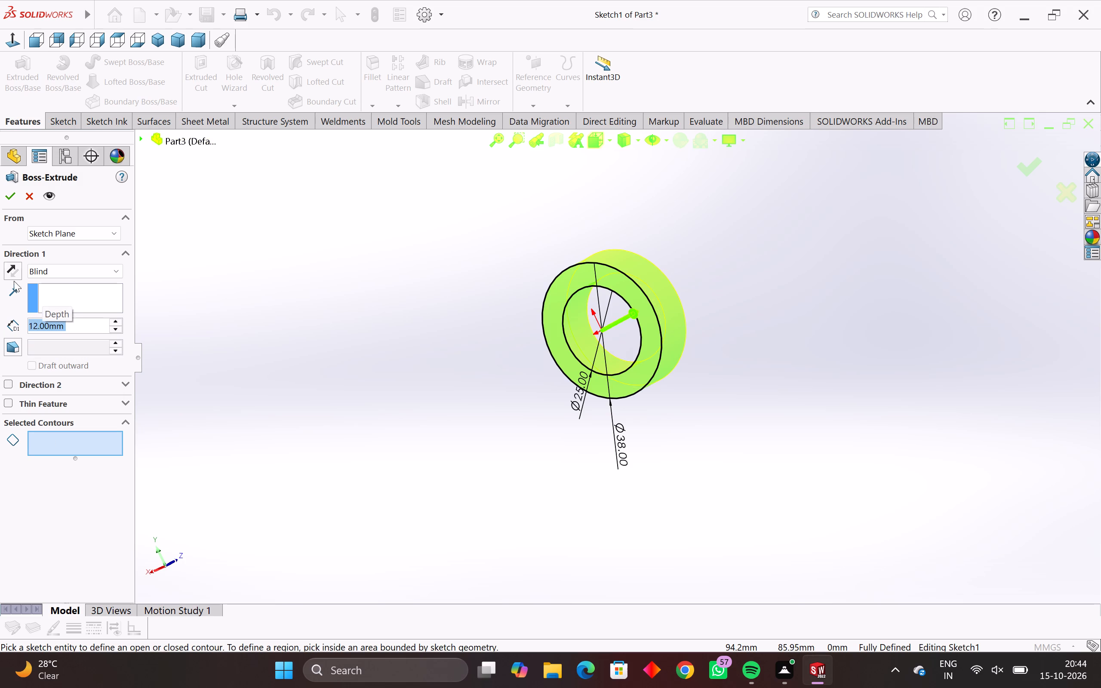
left_click(10, 199)
Start a sketch on the Top Plane and draw a vertical centerline about 23 mm long through the origin, extending past both ring faces.
middle_click_drag(524, 492, 391, 510)
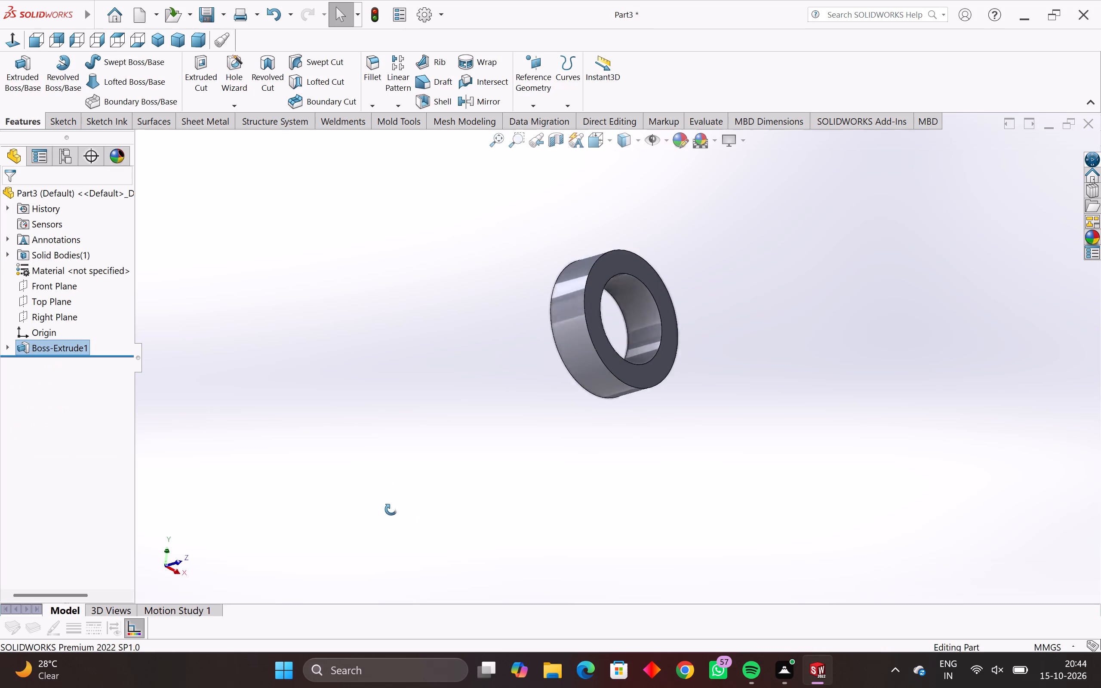
middle_click_drag(391, 510, 418, 646)
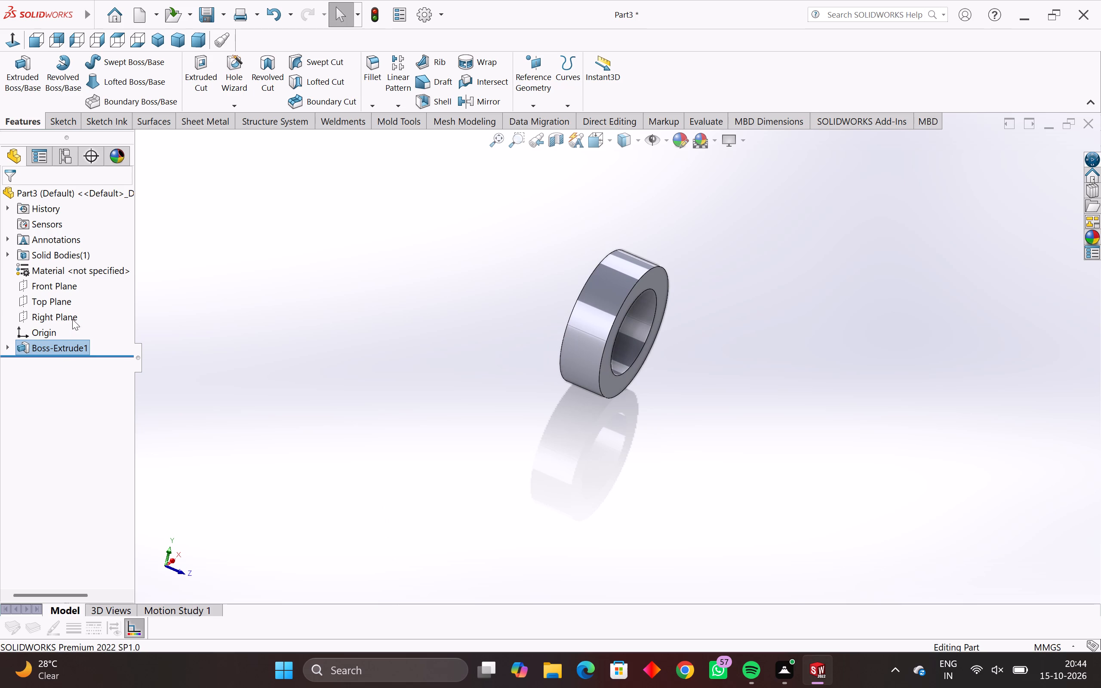
left_click(69, 299)
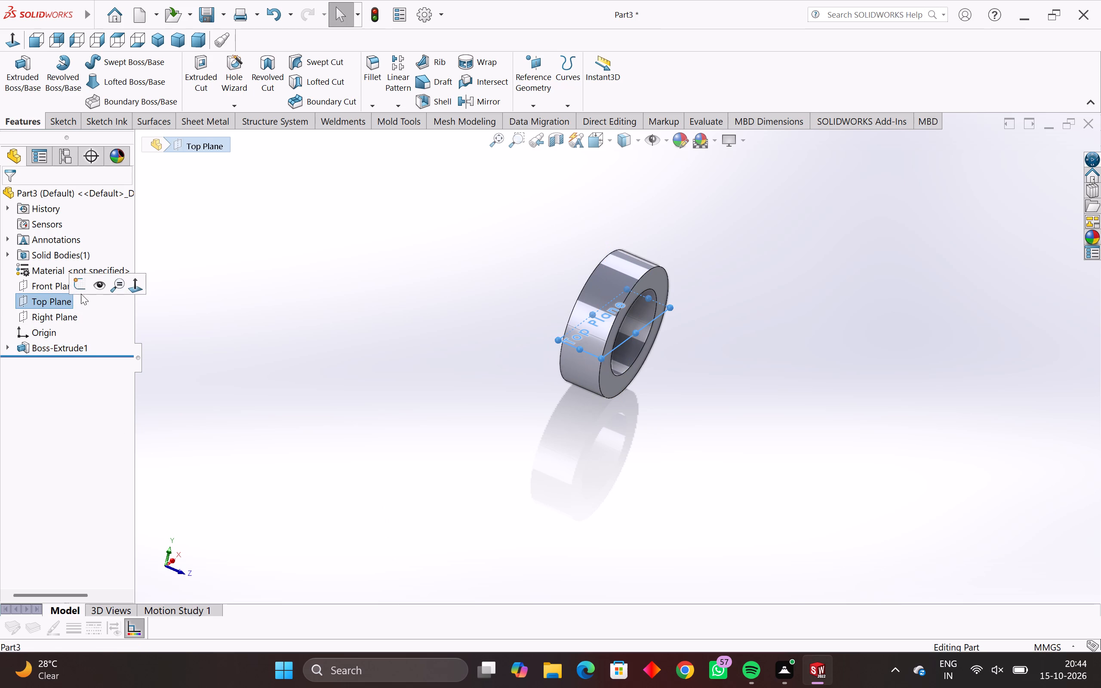
left_click(81, 281)
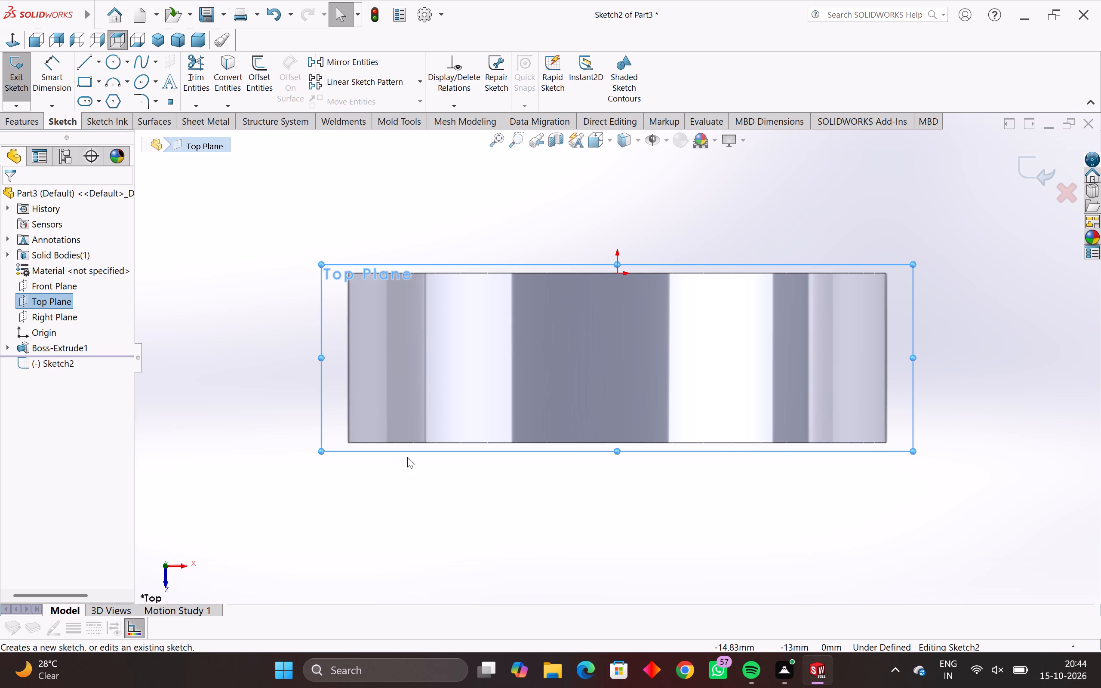
left_click(100, 64)
left_click(110, 106)
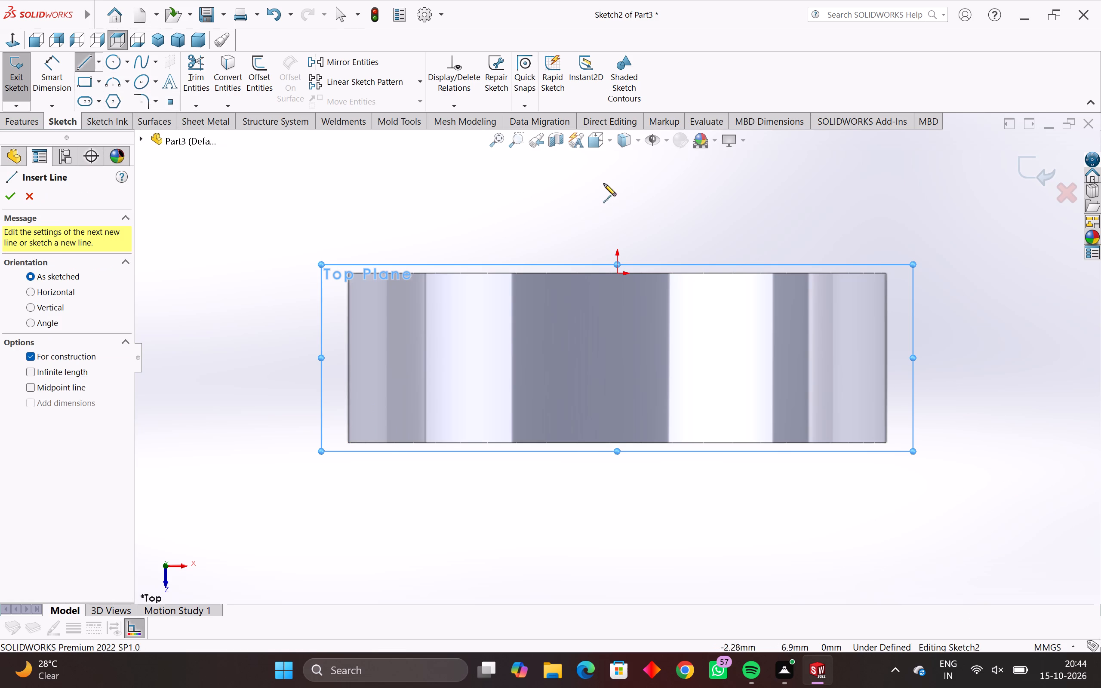
left_click(618, 166)
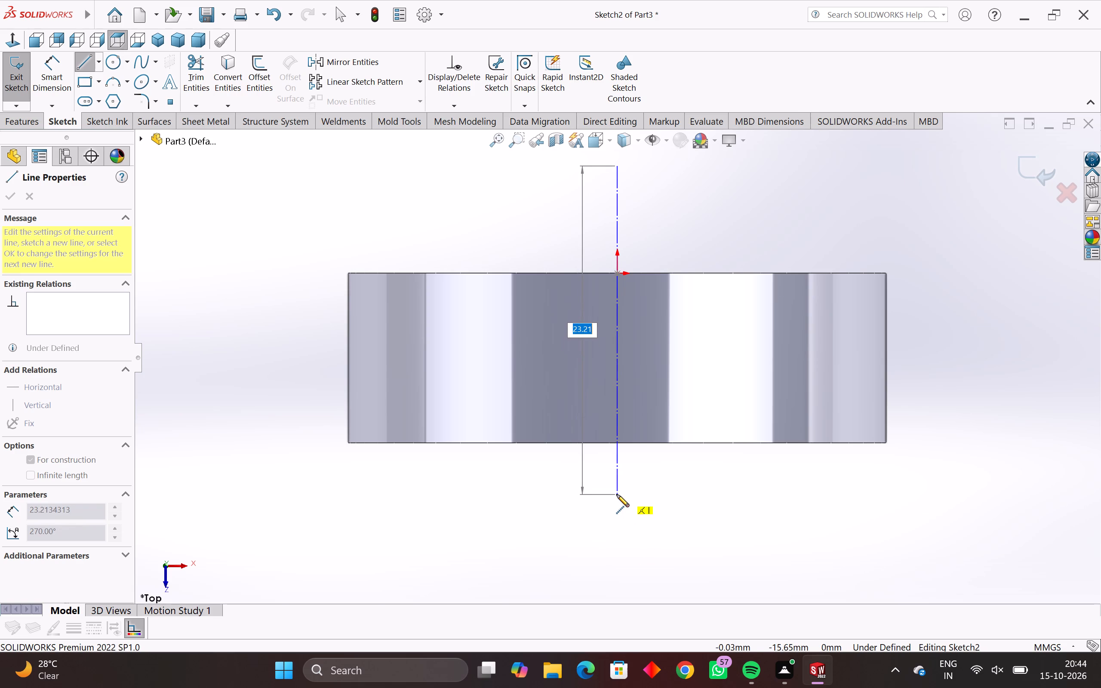
left_click(617, 494)
key("Escape")
key("Escape")
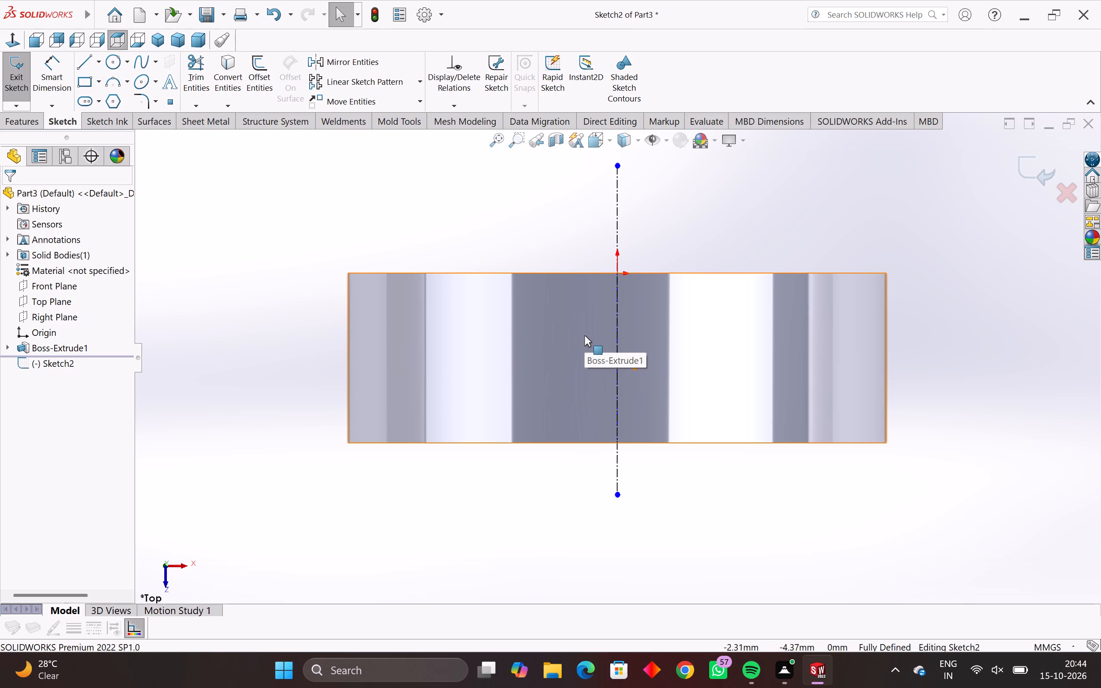
Sketch a 6 mm diameter circle centred on the vertical centerline, within the ring's width.
key("c")
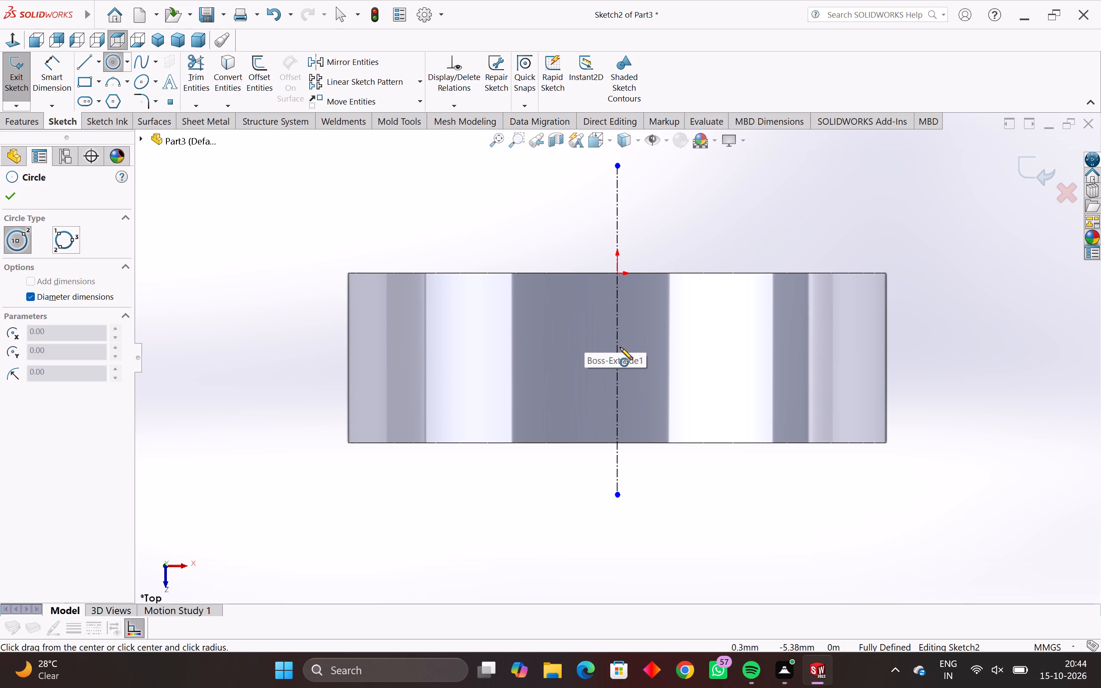
left_click(617, 341)
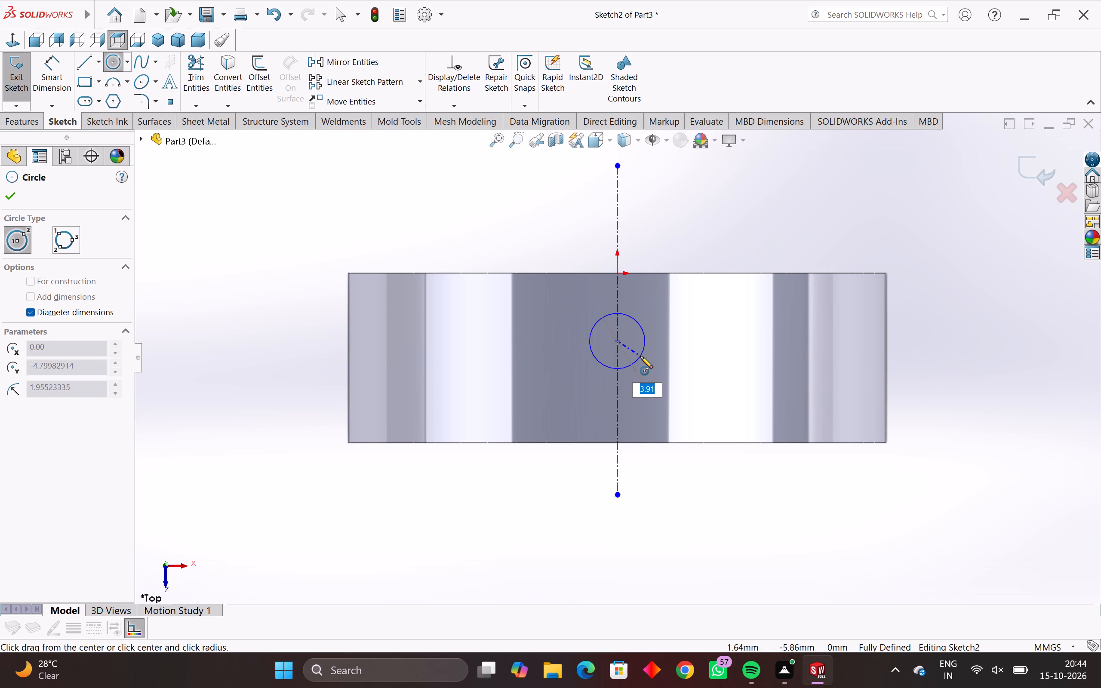
key("6")
key("Return")
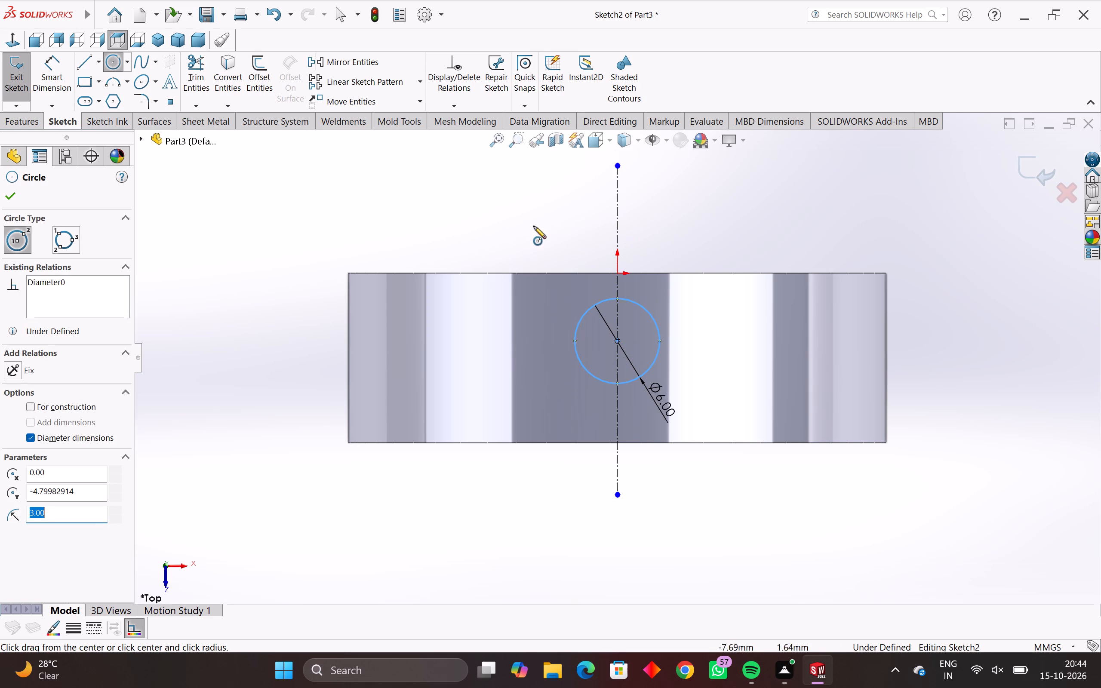
Dimension the circle's centre 6 mm from the ring's end-face edge at the origin.
left_click(49, 57)
left_click(632, 274)
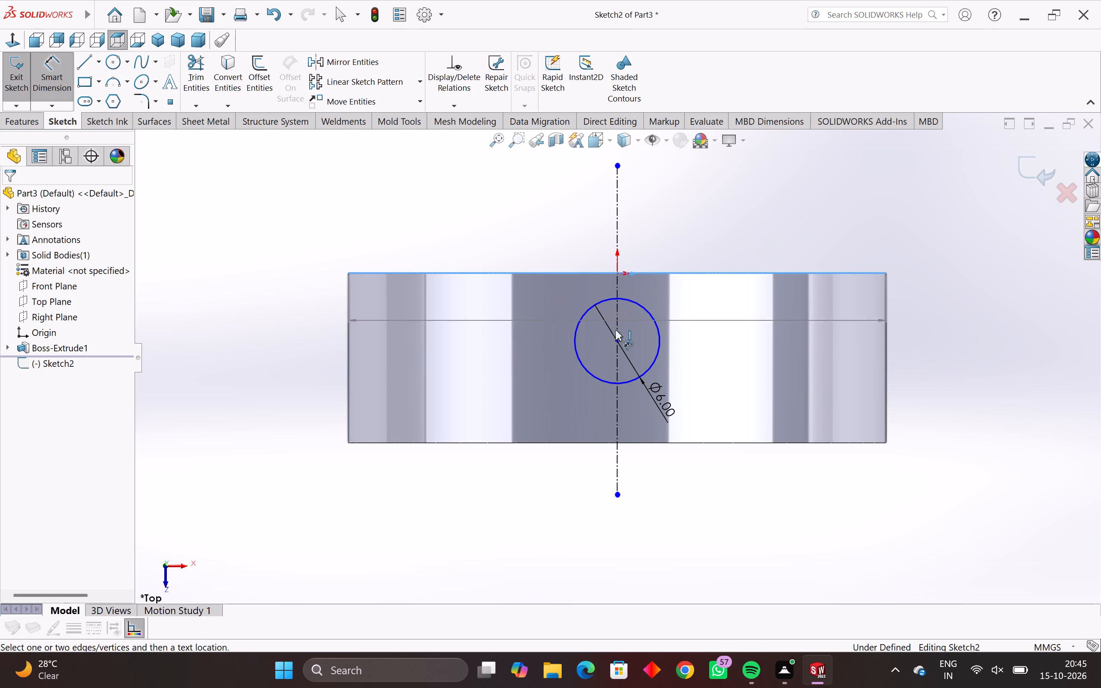
left_click(617, 340)
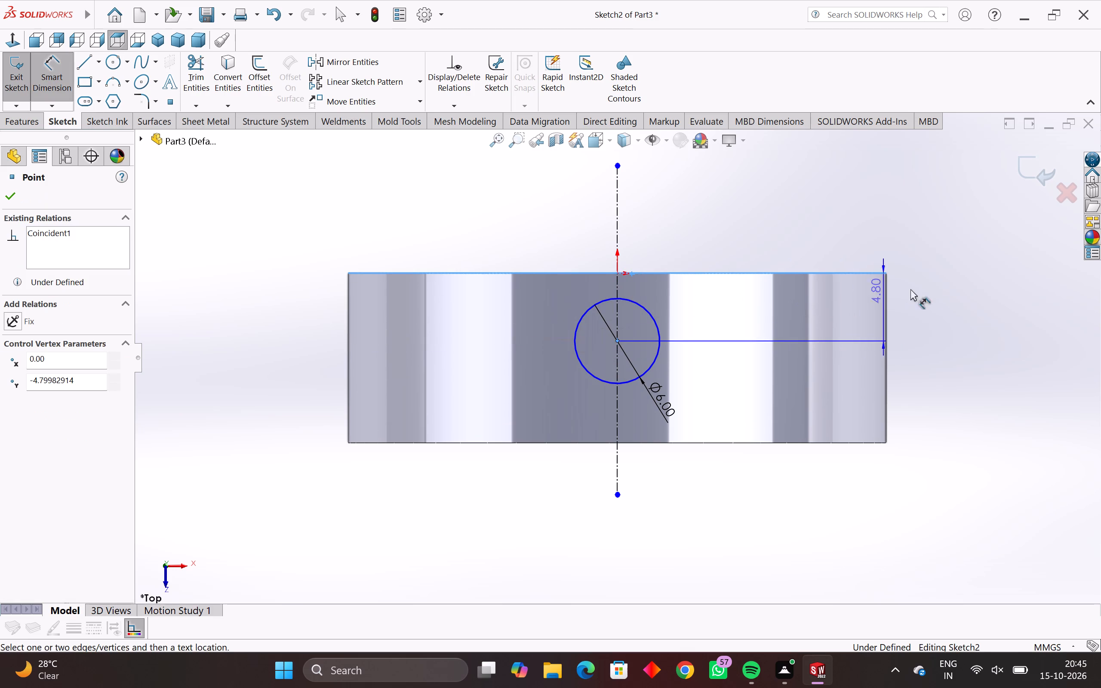
left_click(952, 288)
key("6")
key("Return")
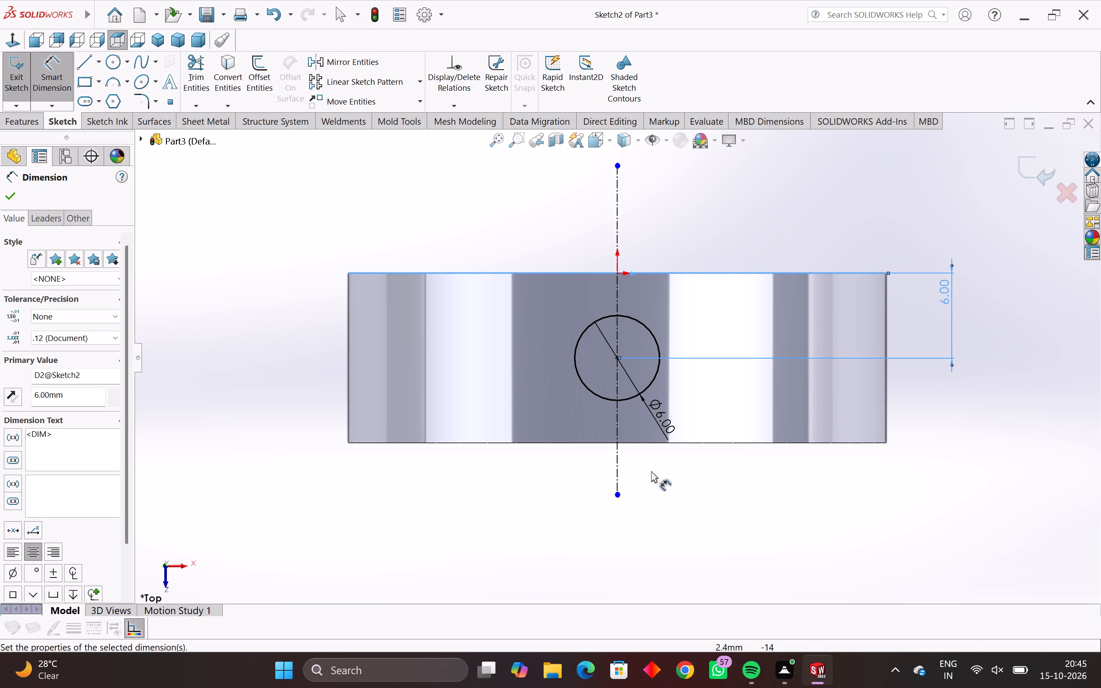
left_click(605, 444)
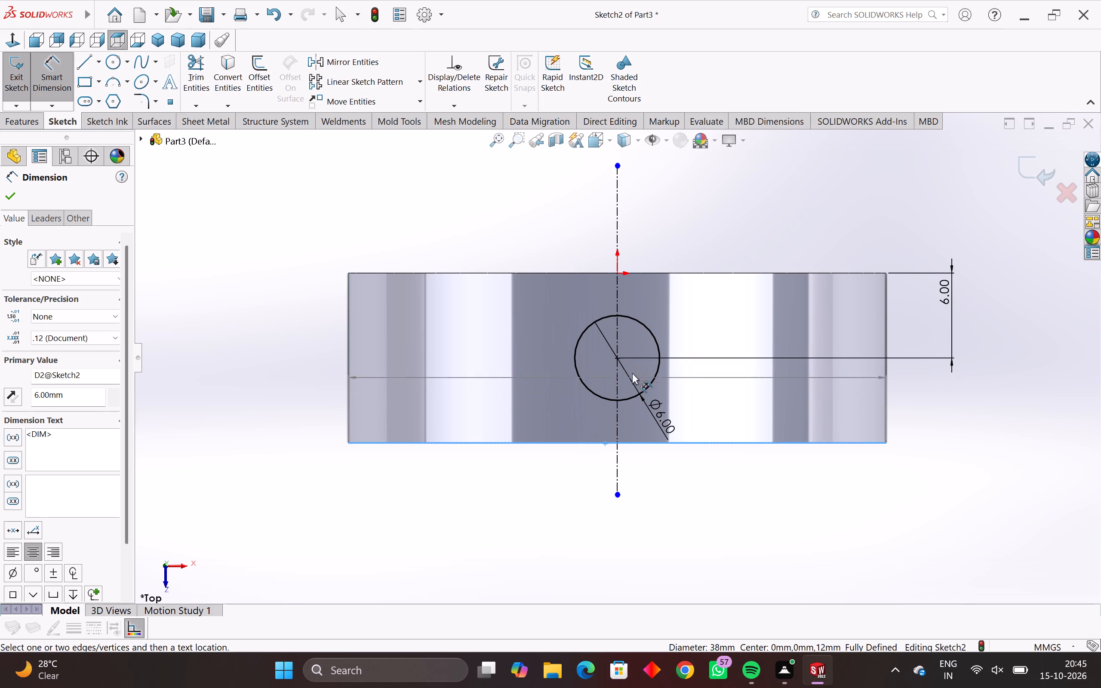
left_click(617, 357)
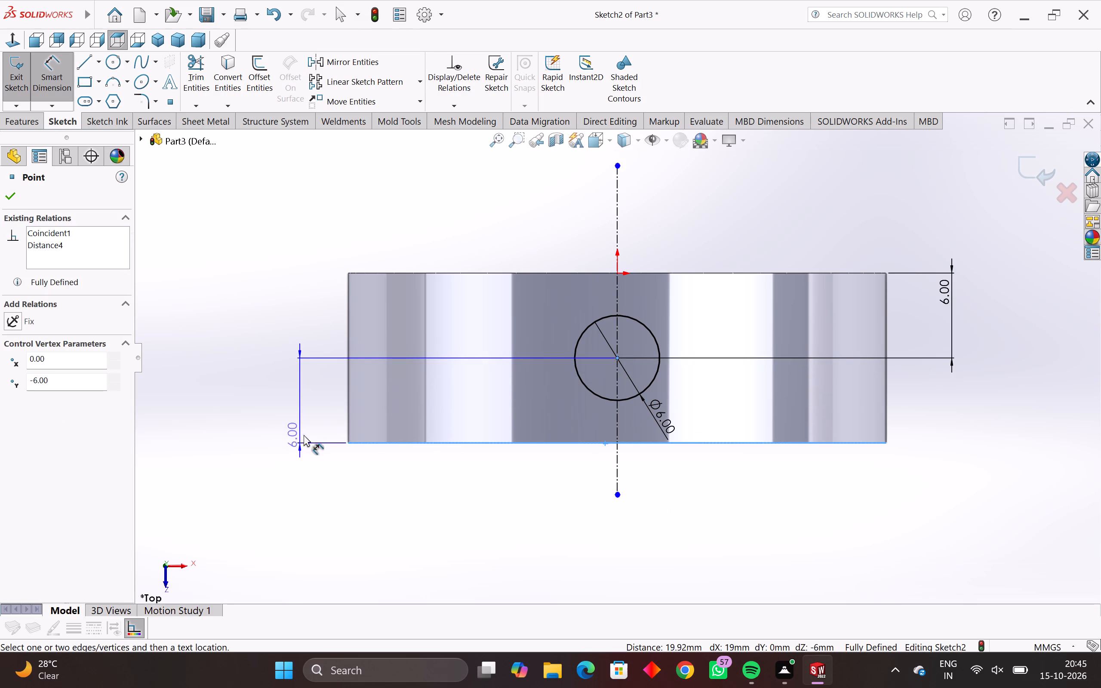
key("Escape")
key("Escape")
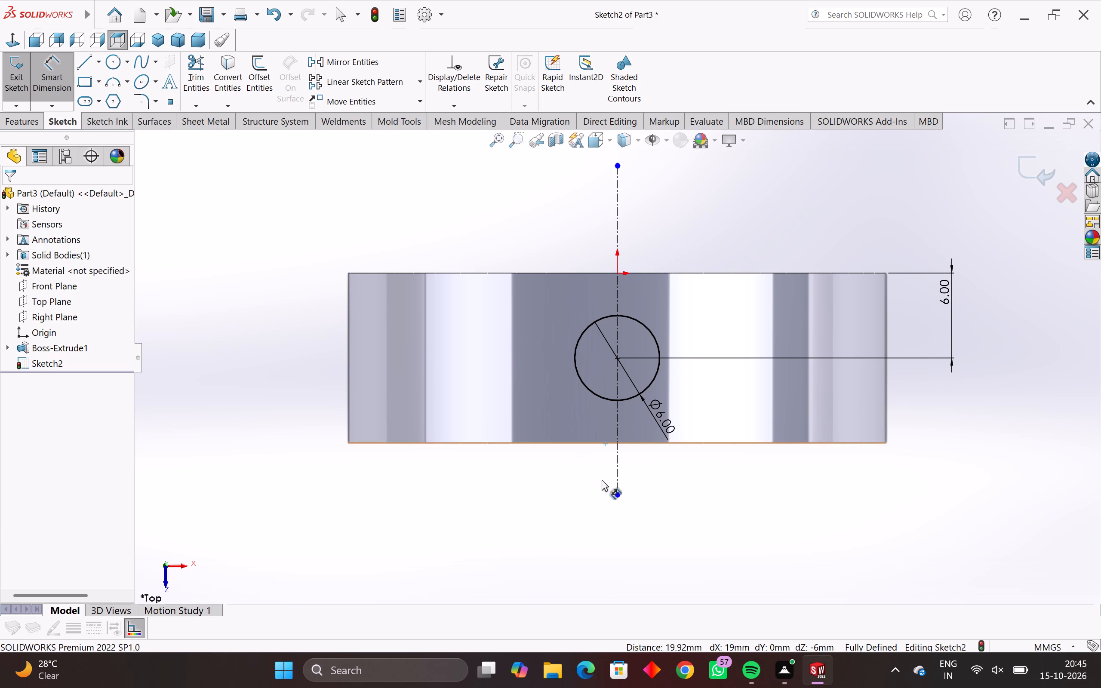
Cut-extrude the 6 mm circle with Through All - Both to make a cross hole through both walls of the ring.
middle_click_drag(578, 529, 575, 438)
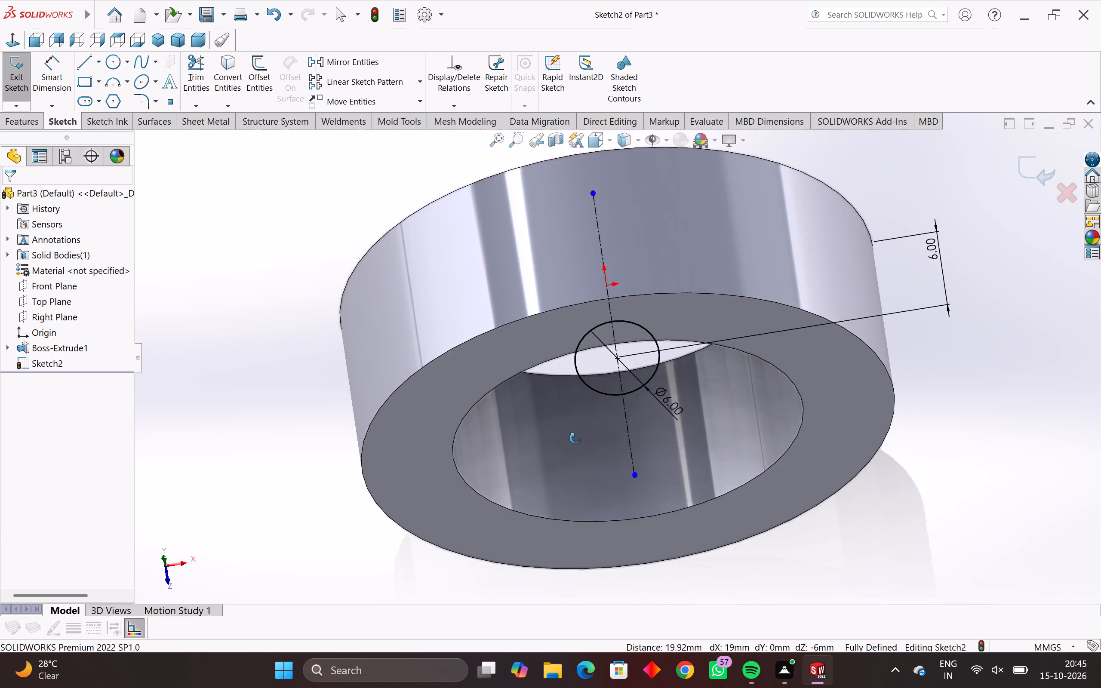
middle_click_drag(575, 438, 642, 540)
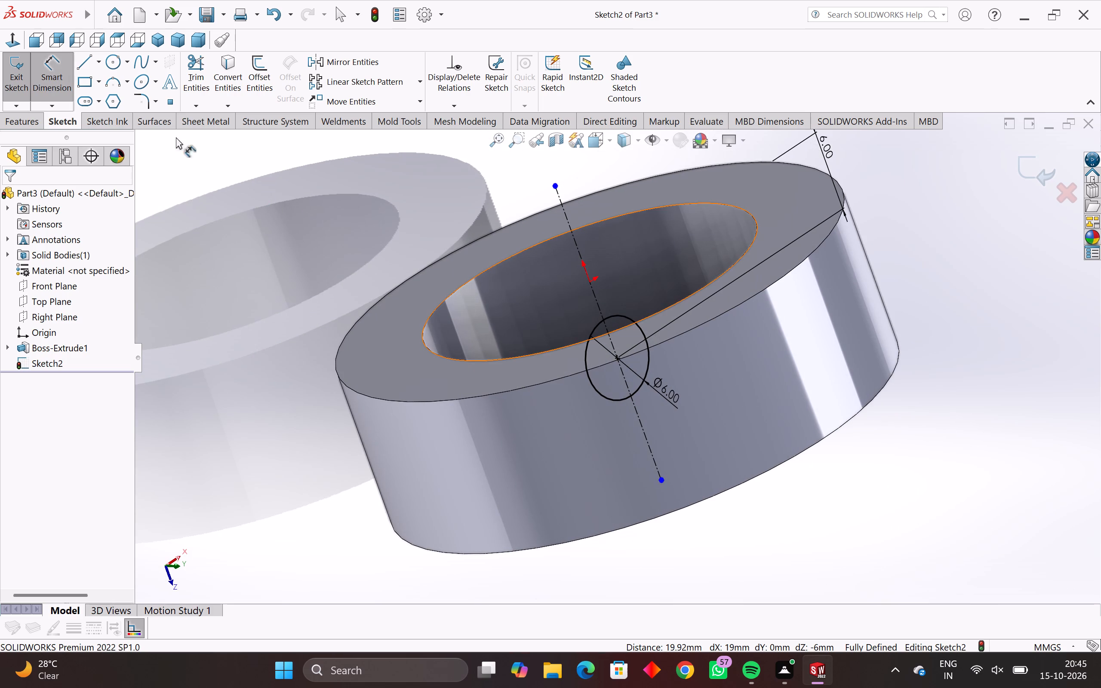
left_click(31, 120)
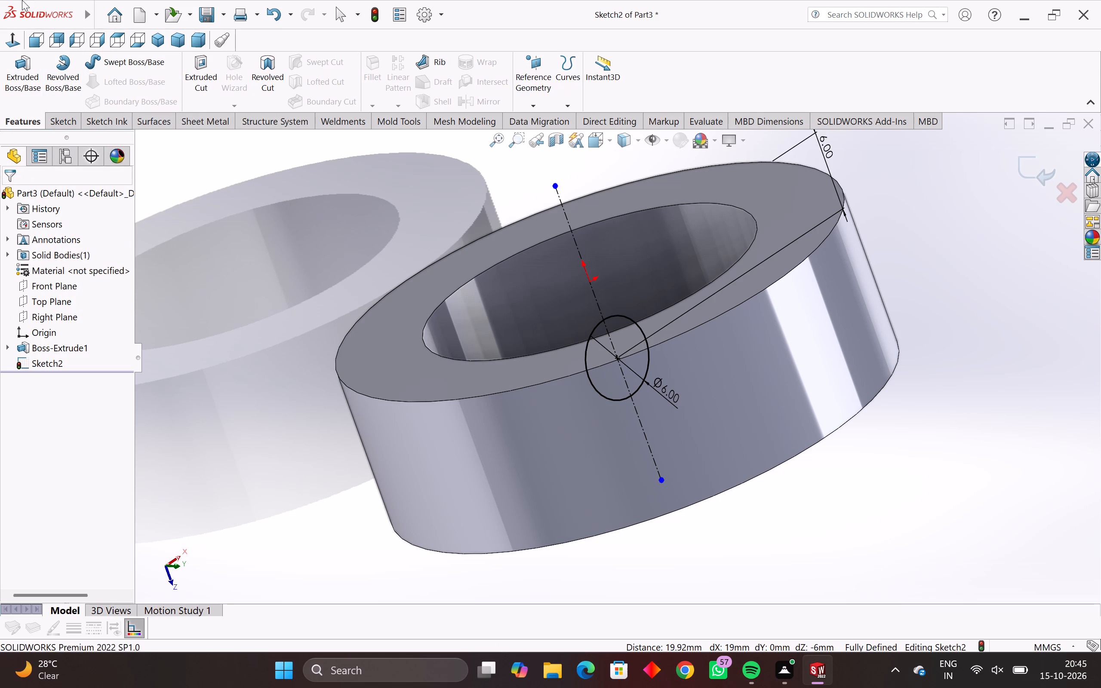
left_click(193, 70)
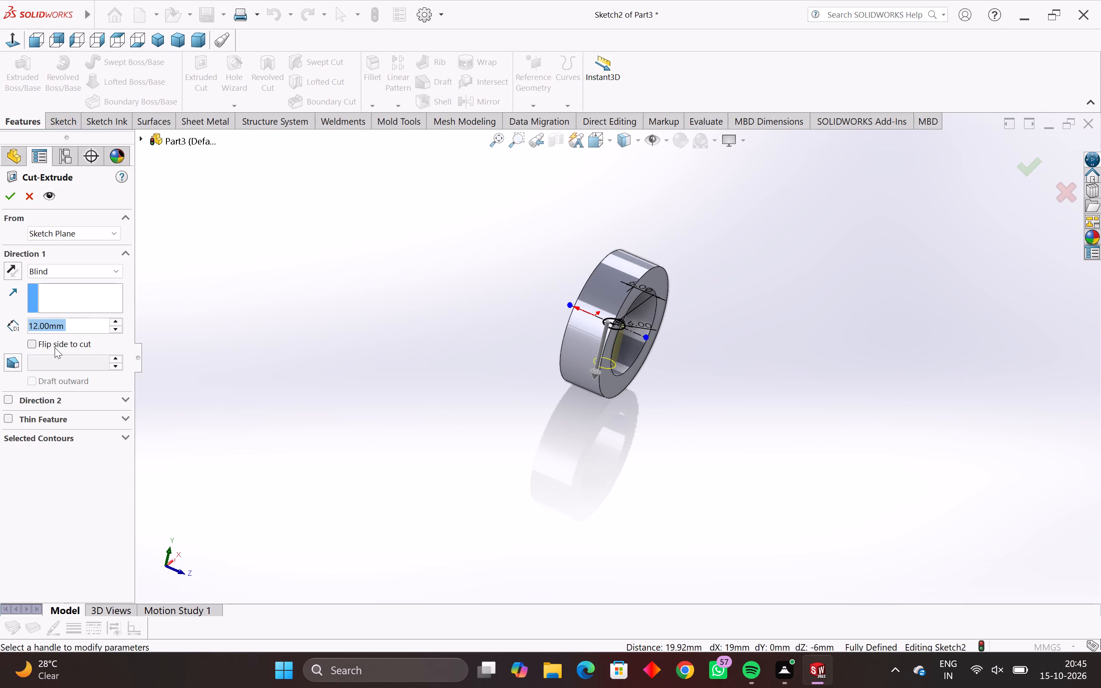
left_click(82, 272)
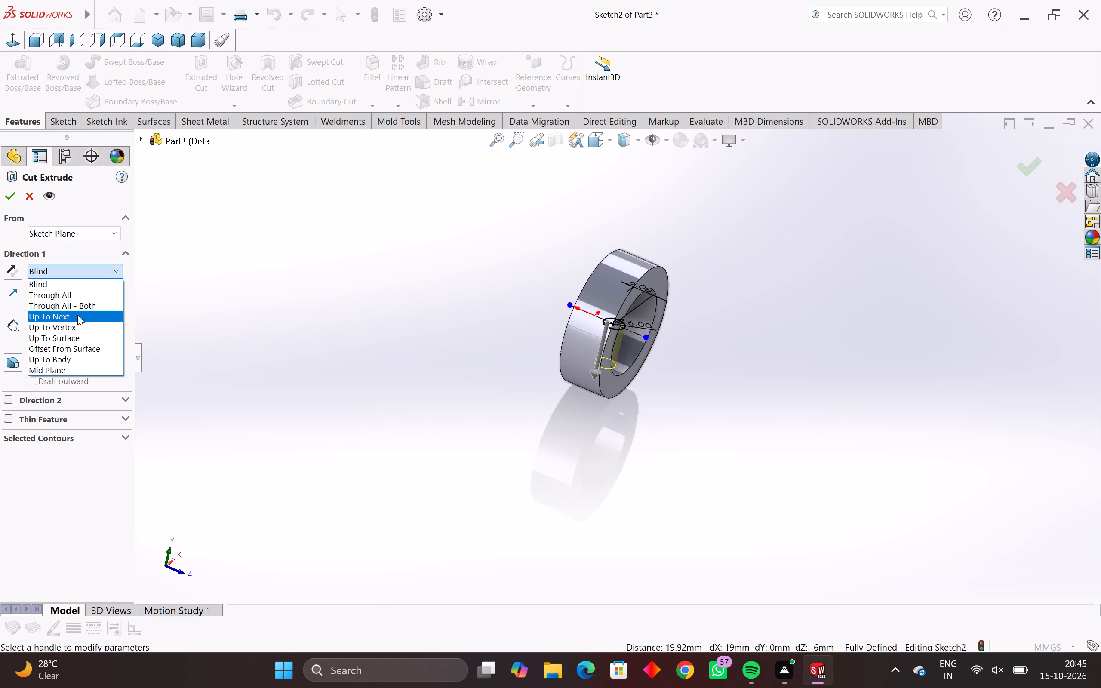
left_click(75, 307)
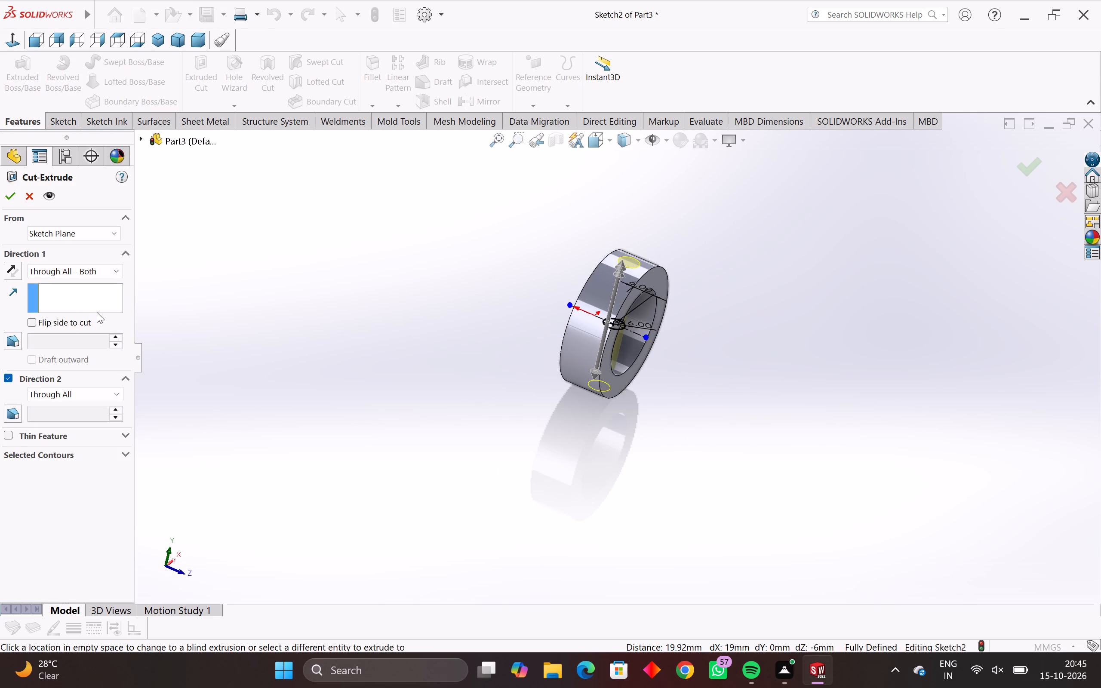
middle_click_drag(97, 312, 80, 314)
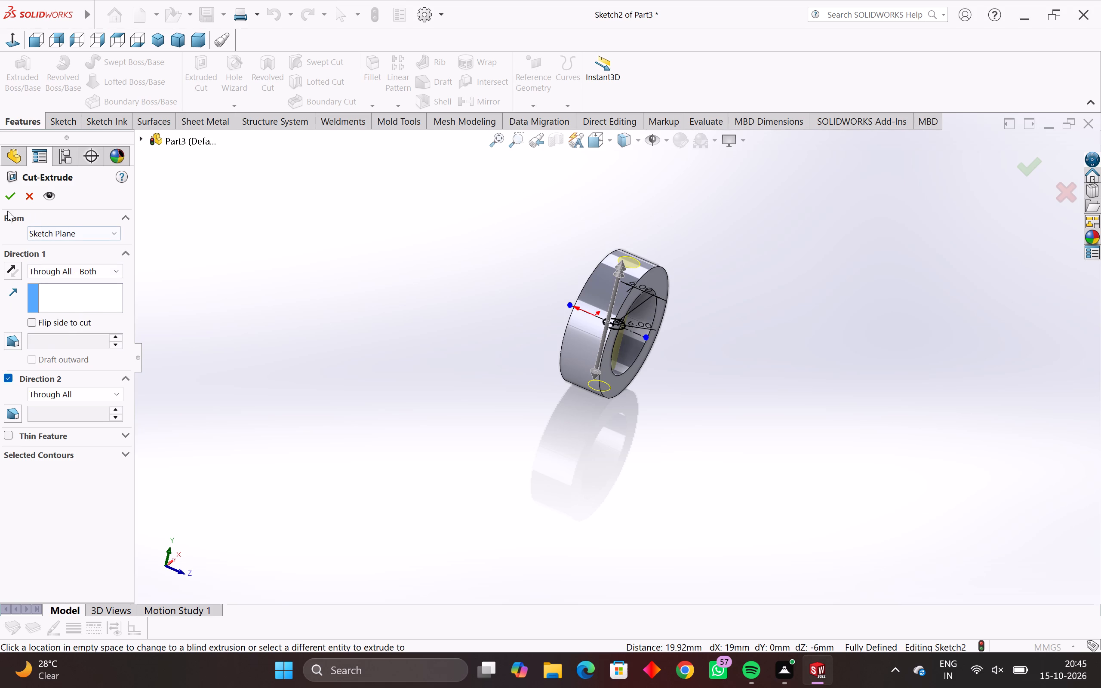
left_click(9, 200)
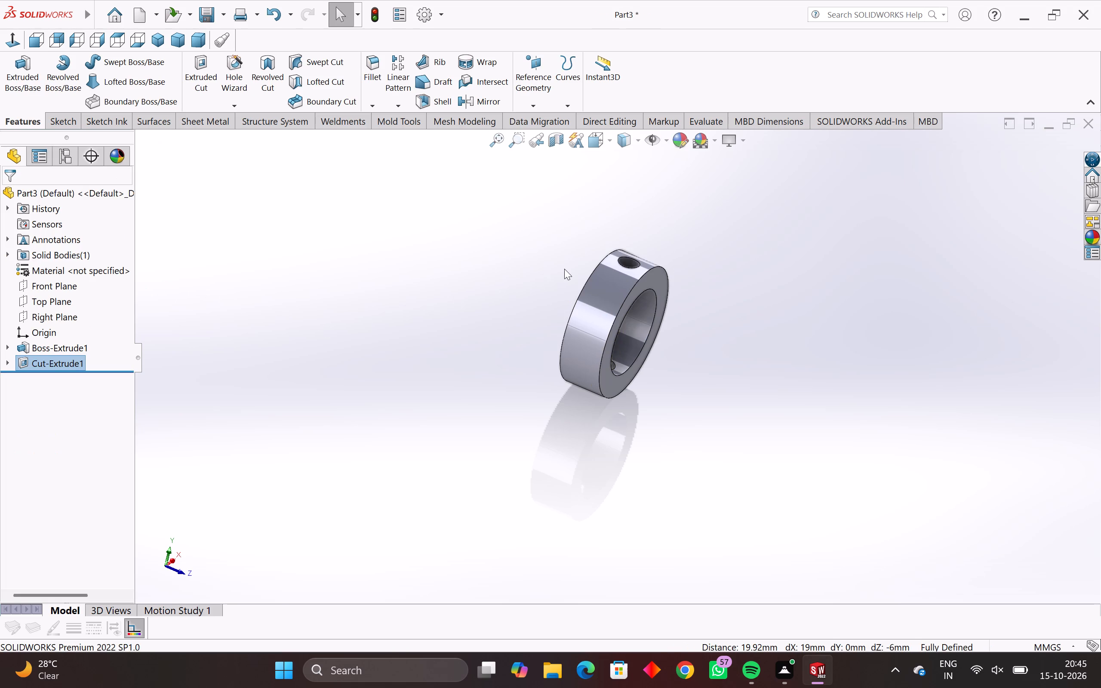
Inspect the finished ring from several angles, checking the cross hole through both walls.
middle_click_drag(564, 269, 521, 499)
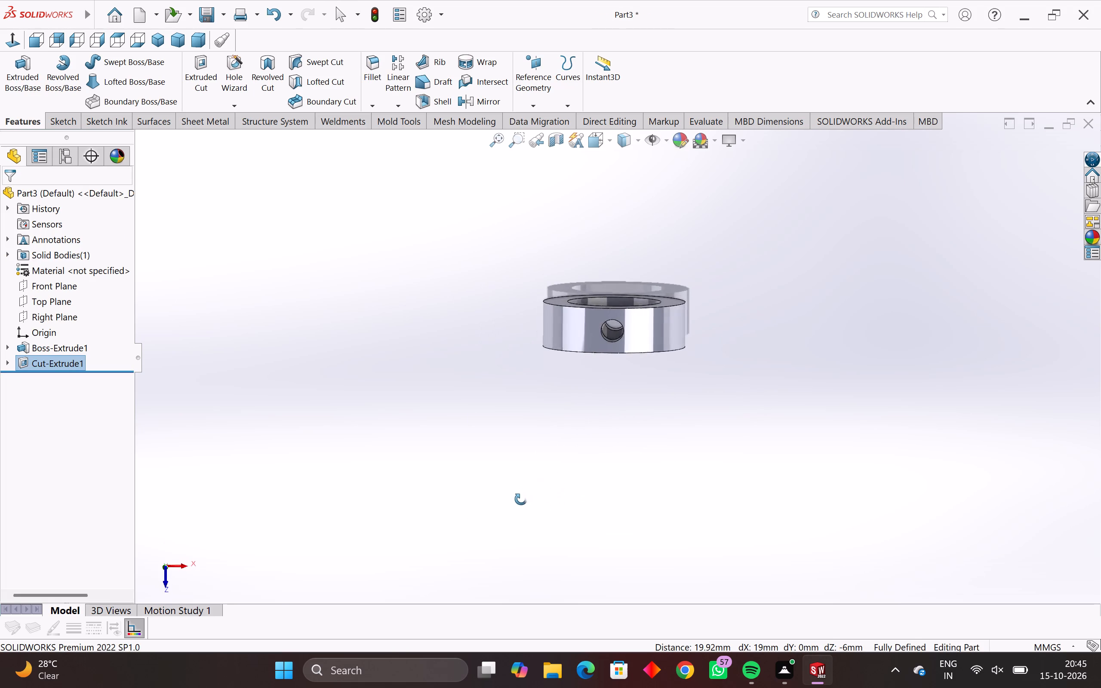
middle_click_drag(521, 499, 697, 359)
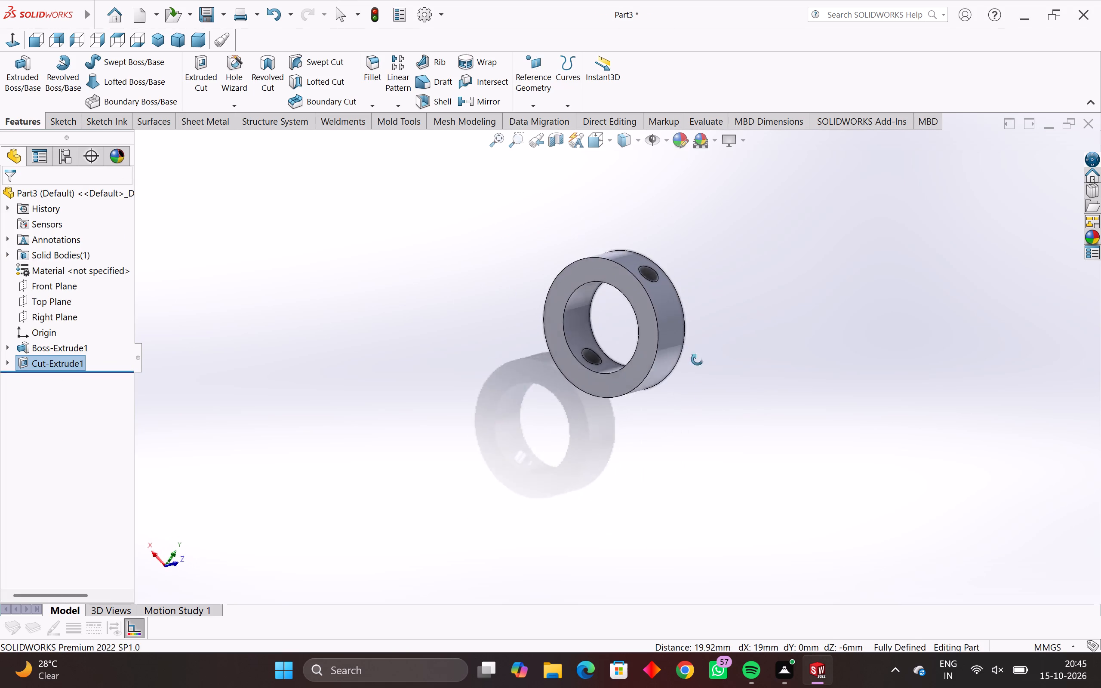
middle_click_drag(697, 359, 520, 496)
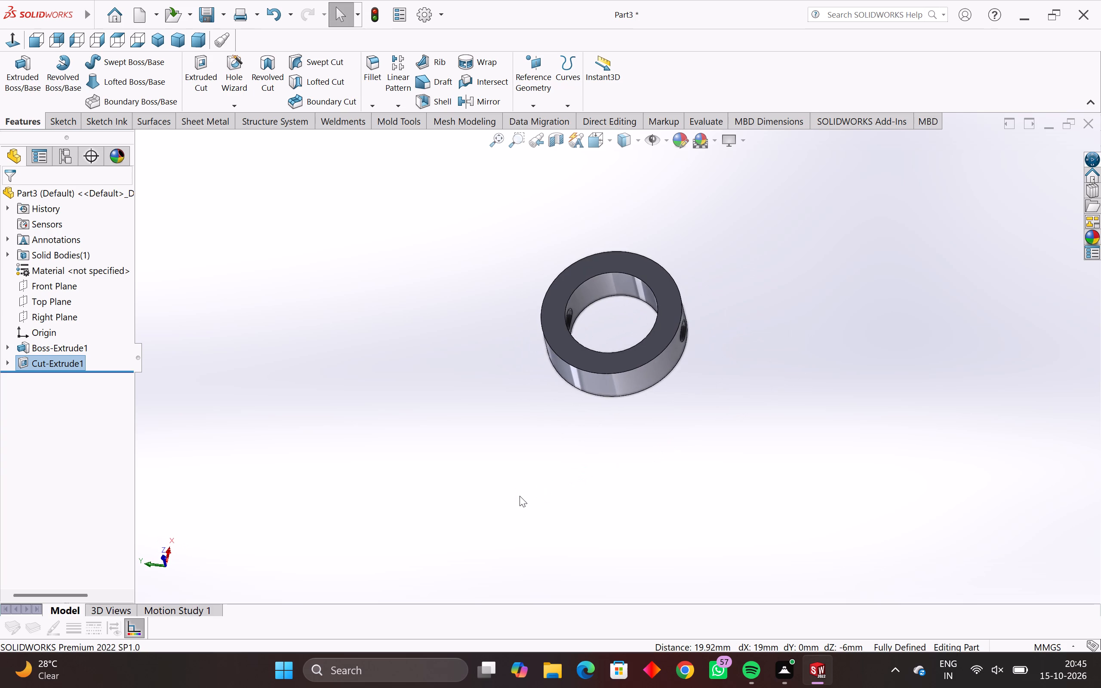
middle_click_drag(701, 424, 402, 483)
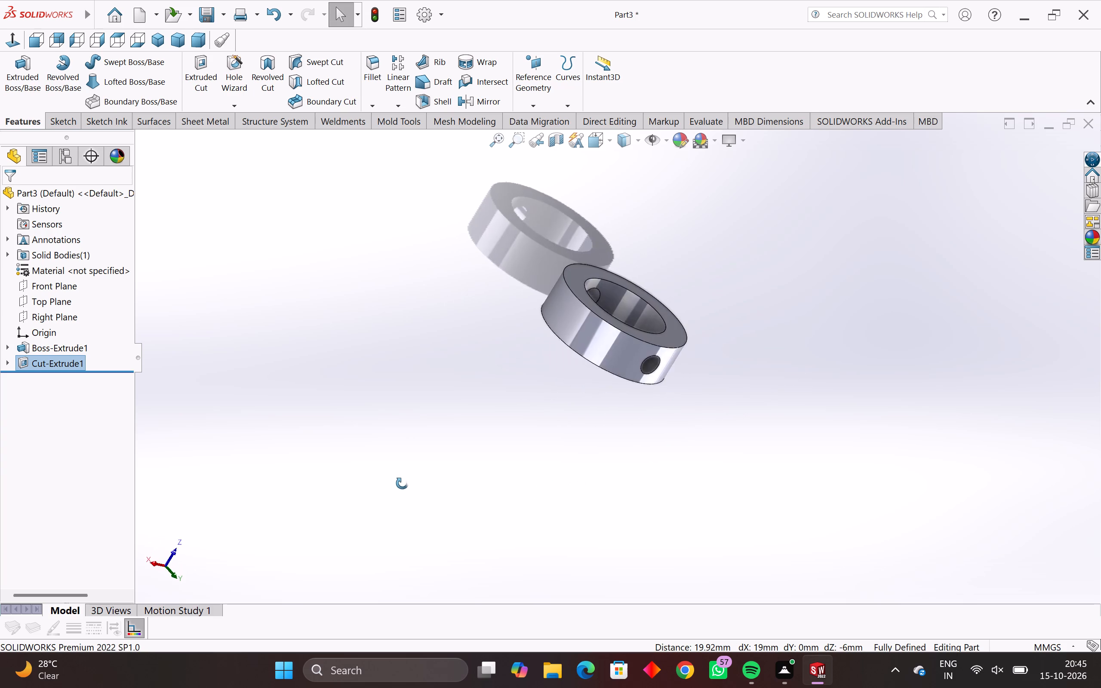
middle_click_drag(402, 483, 582, 609)
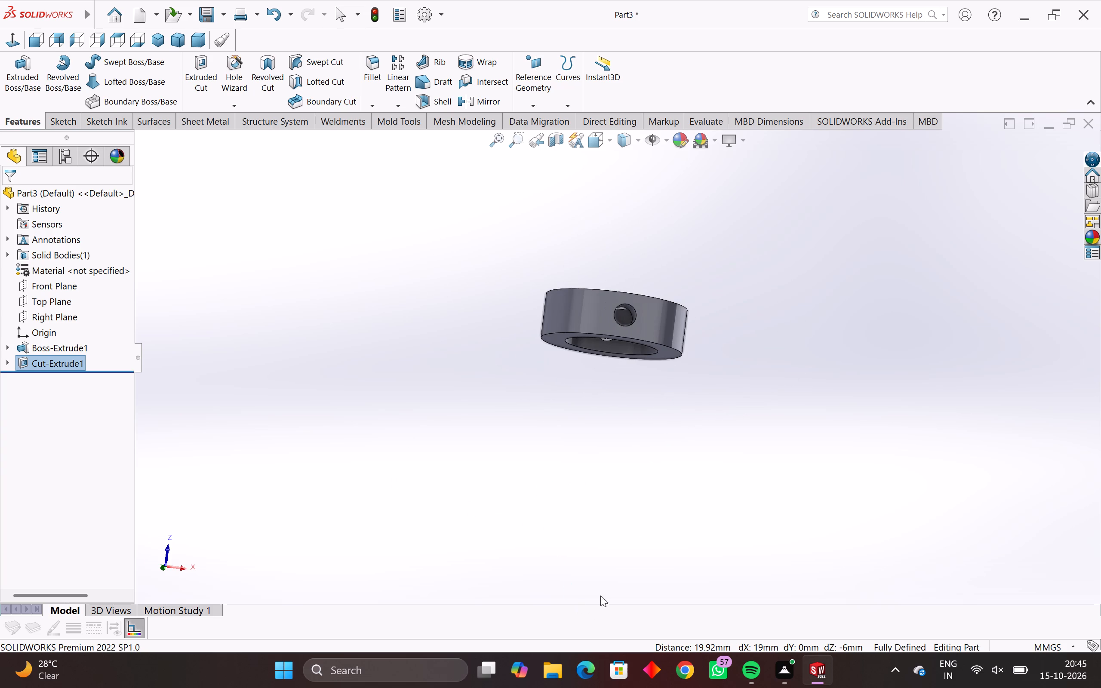
scroll(691, 344, "up", 1)
scroll(669, 270, "up", 4)
scroll(524, 385, "down", 3)
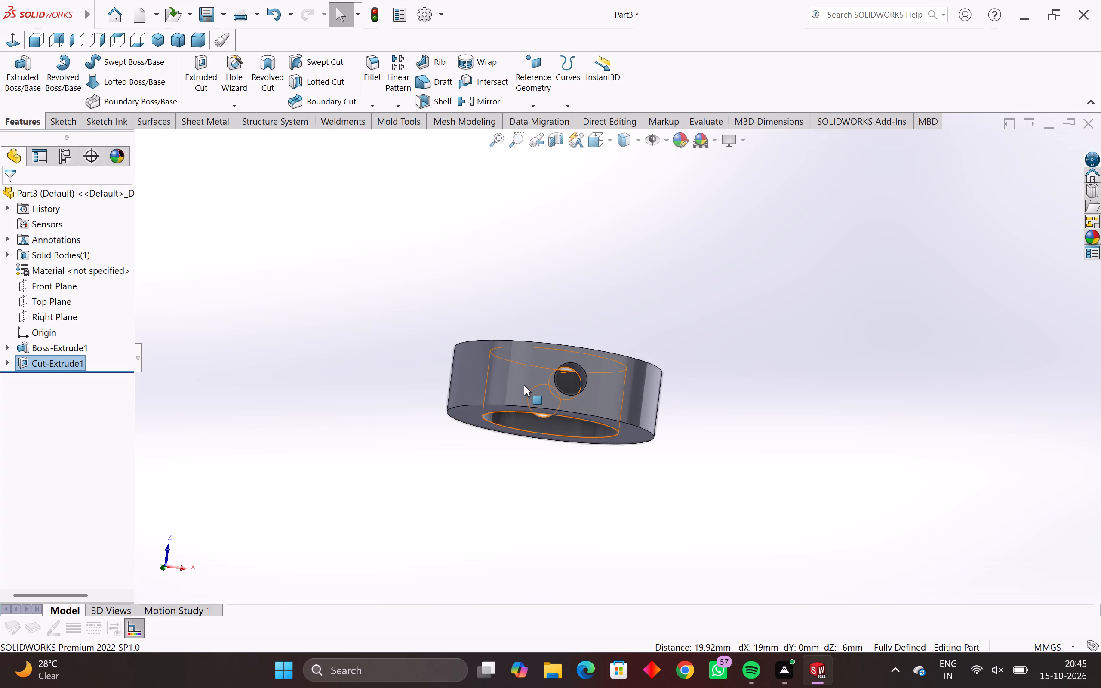
Save the part as 3.COLLER in the Documents folder as a SOLIDWORKS Part file.
key("ctrl+s")
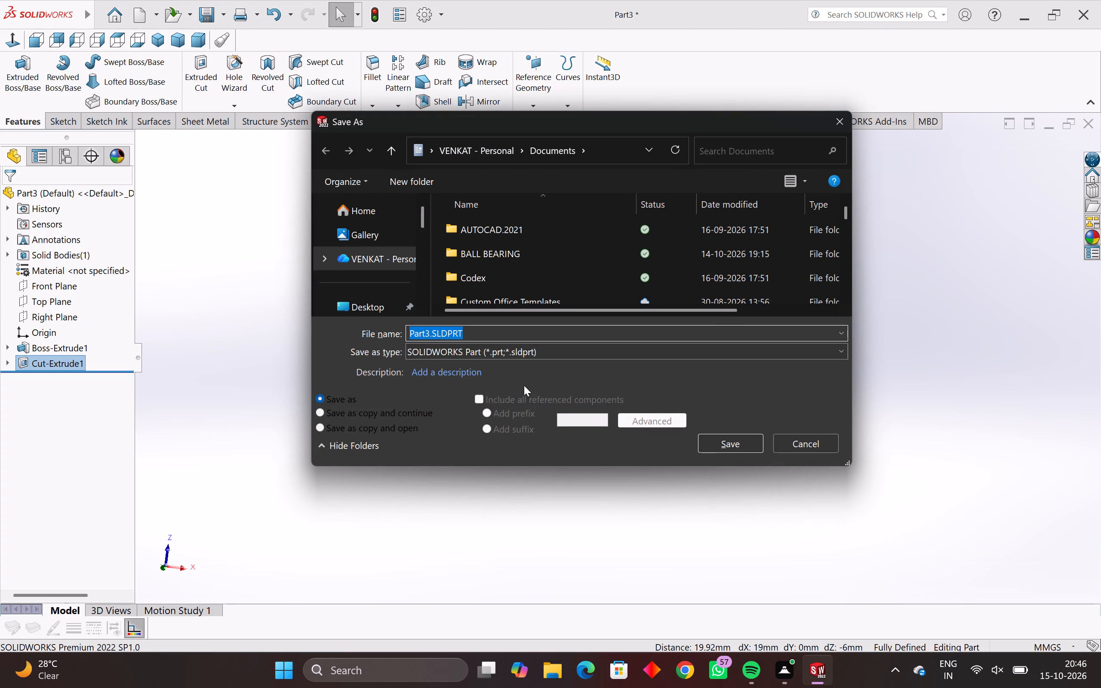
type("3.")
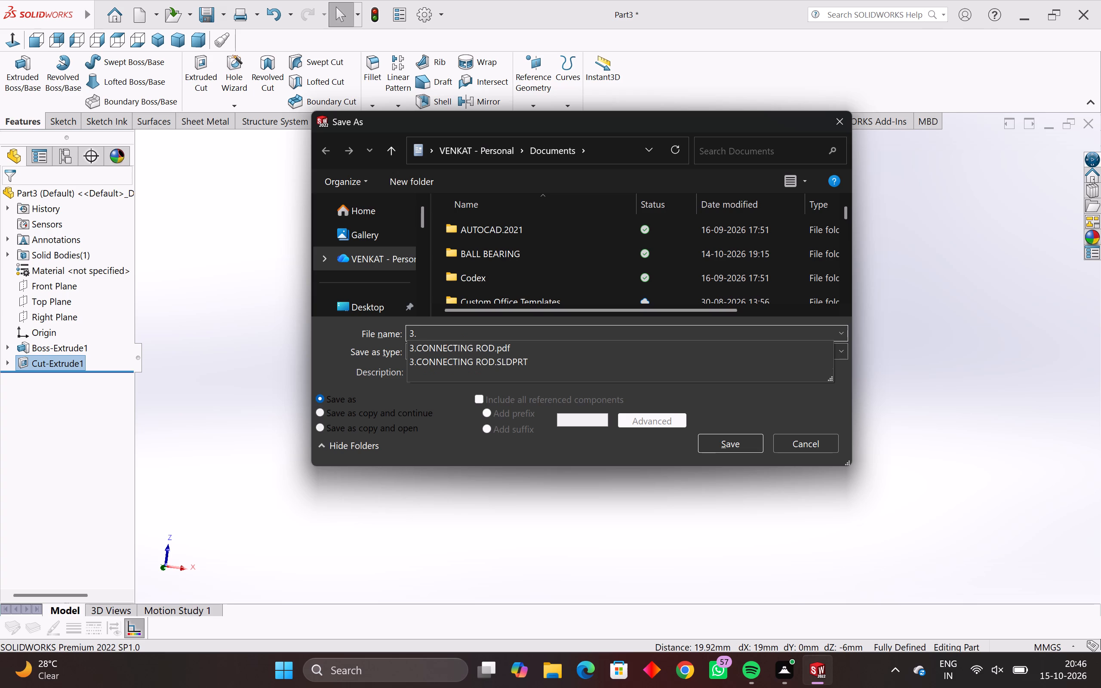
type("COLLER")
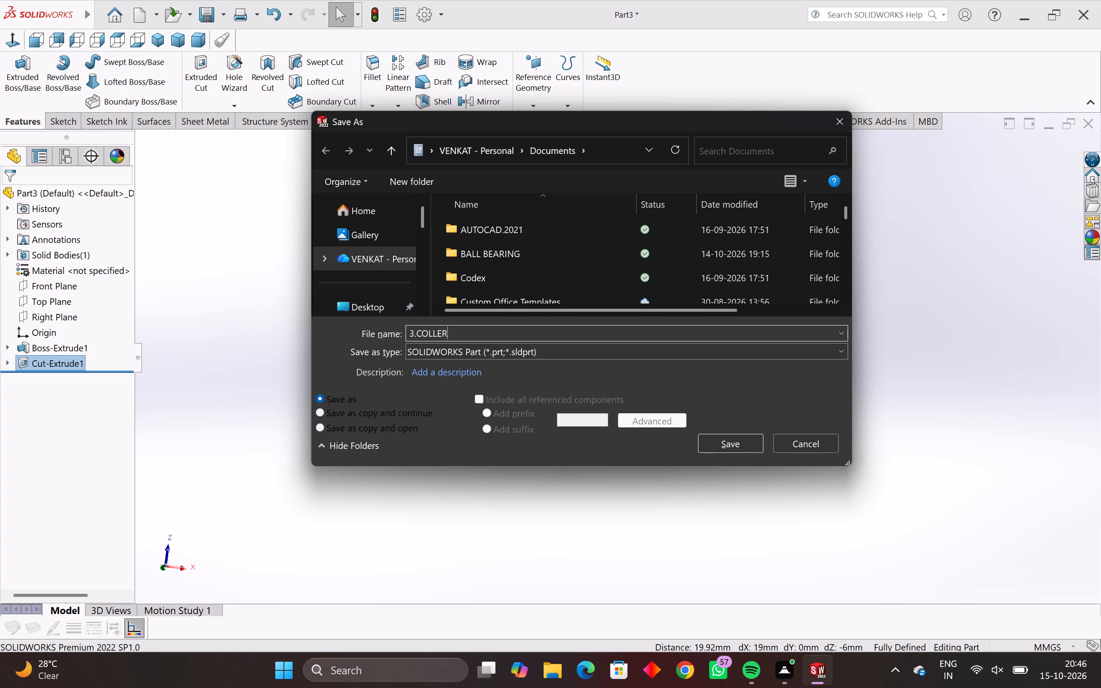
key("Return")
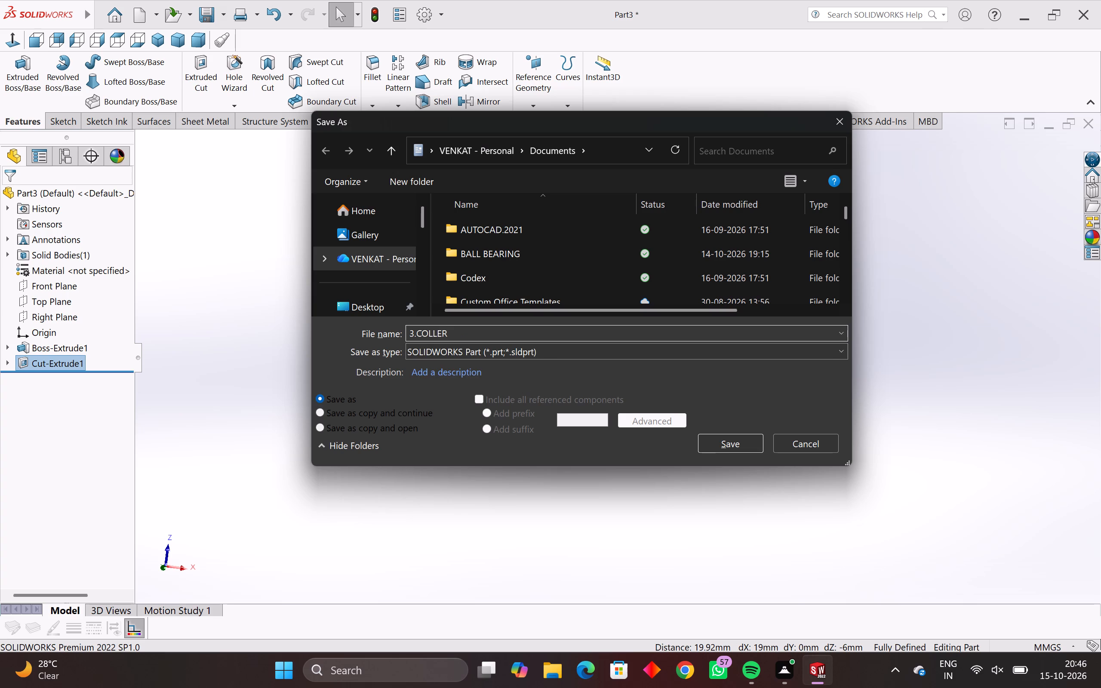